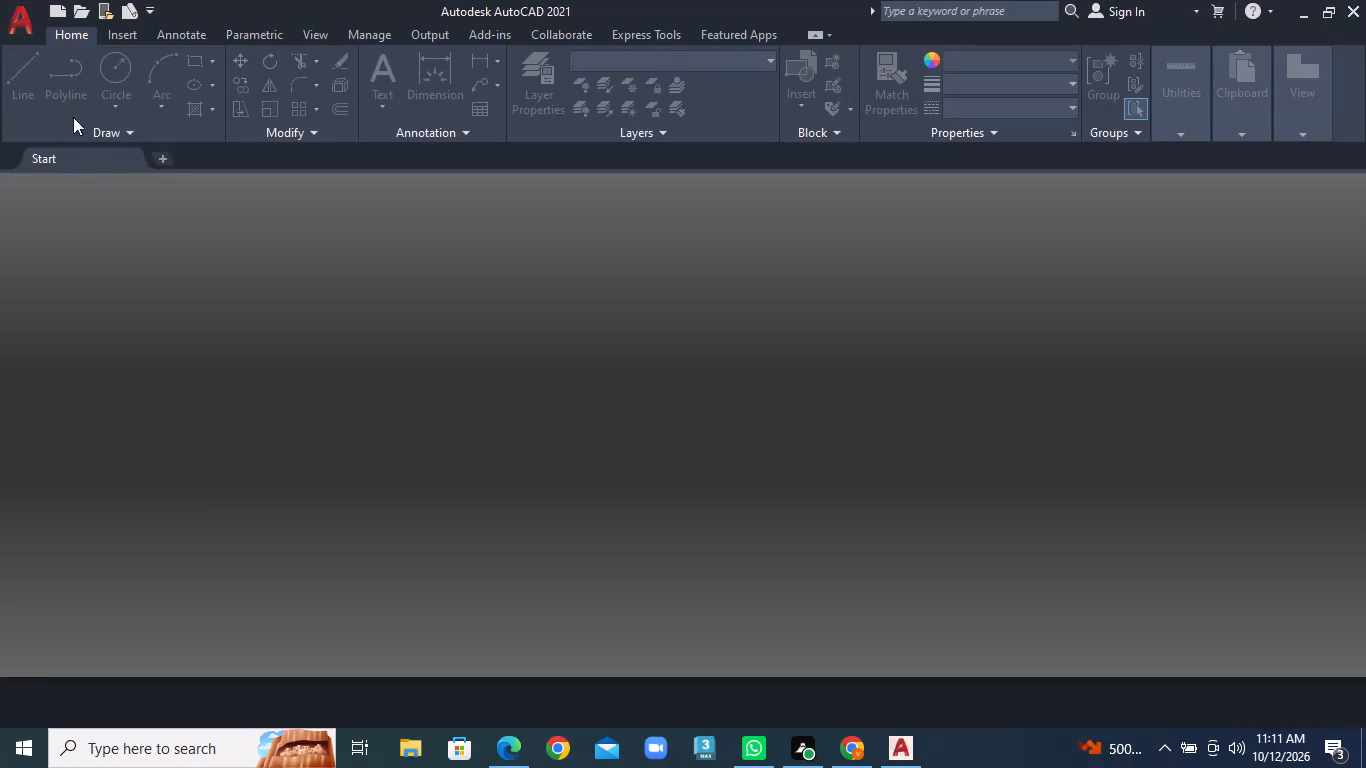
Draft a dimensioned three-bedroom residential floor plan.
Start a new blank drawing.
left_click(267, 395)
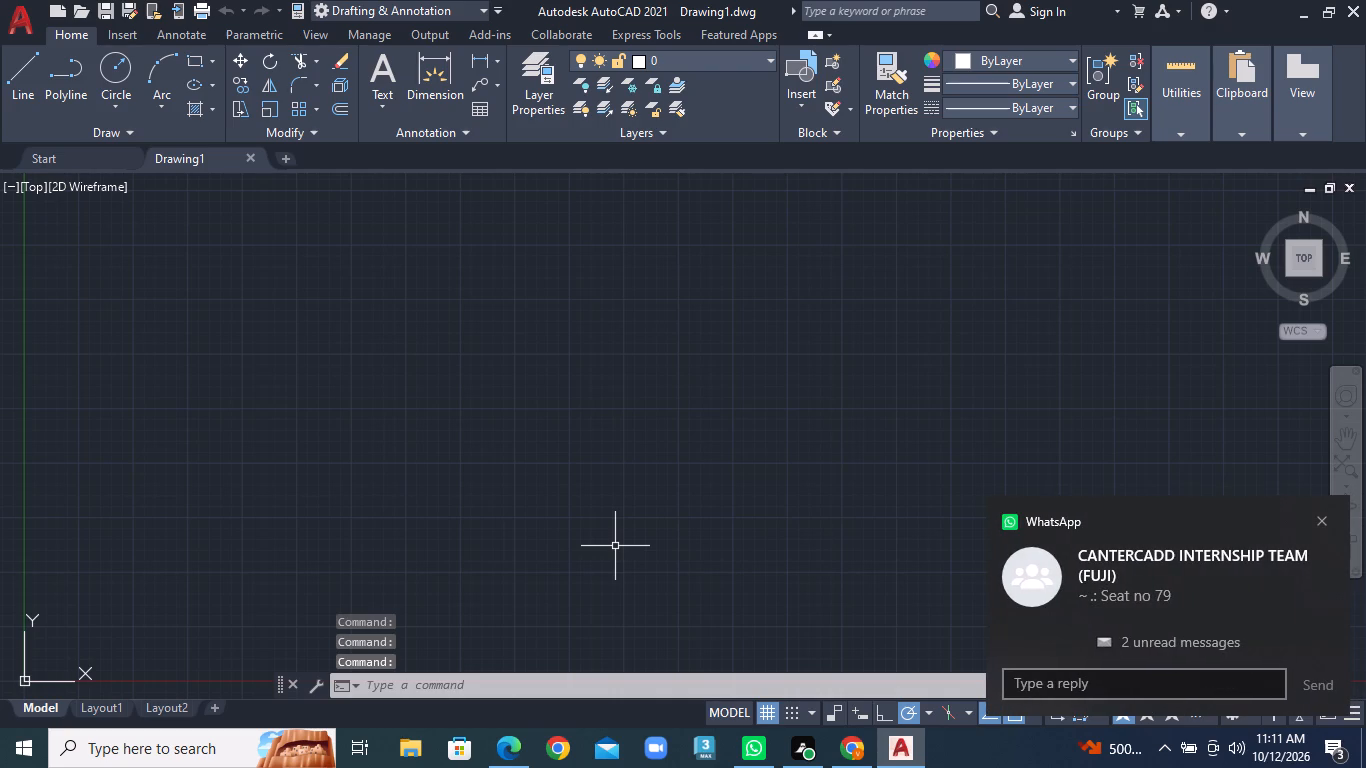
Turn on command log recording with LOGFILEON.
left_click(423, 686)
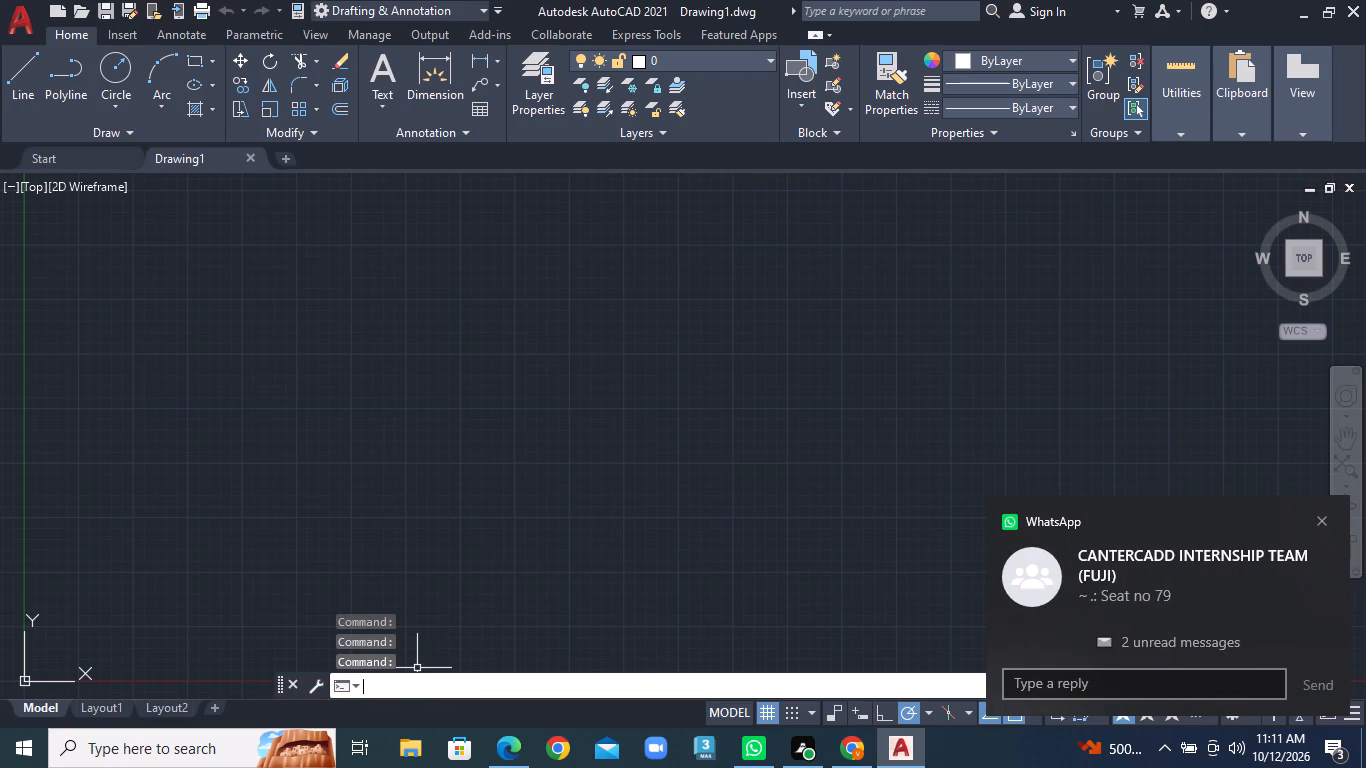
type("LO")
key("g")
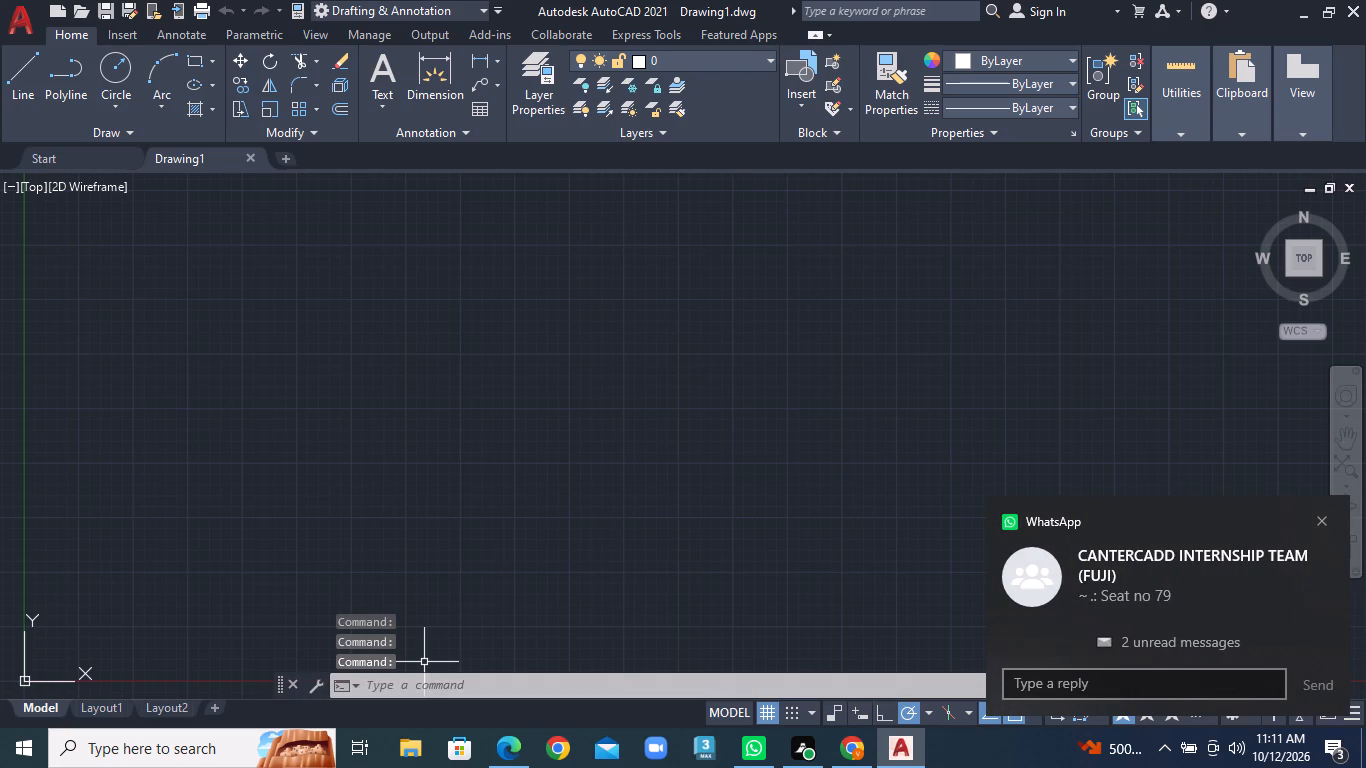
key("f")
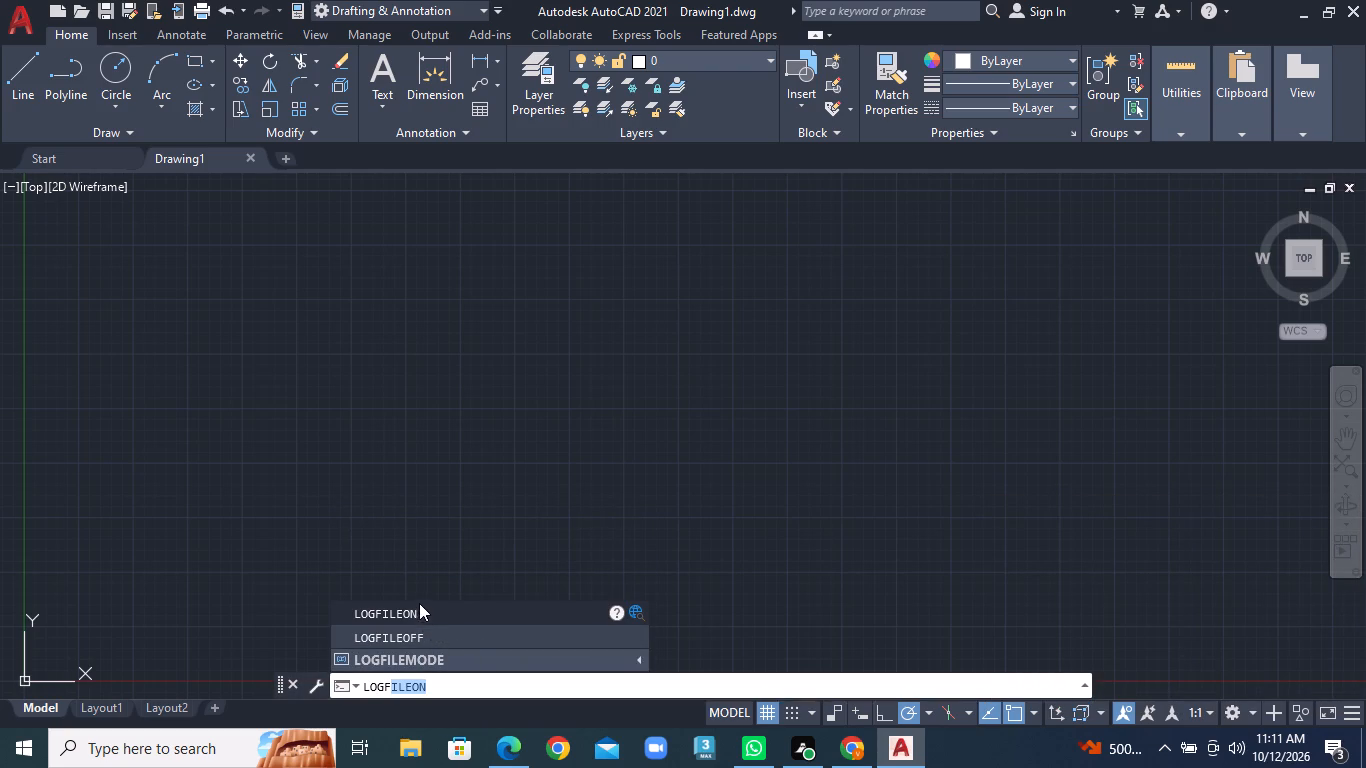
left_click(421, 615)
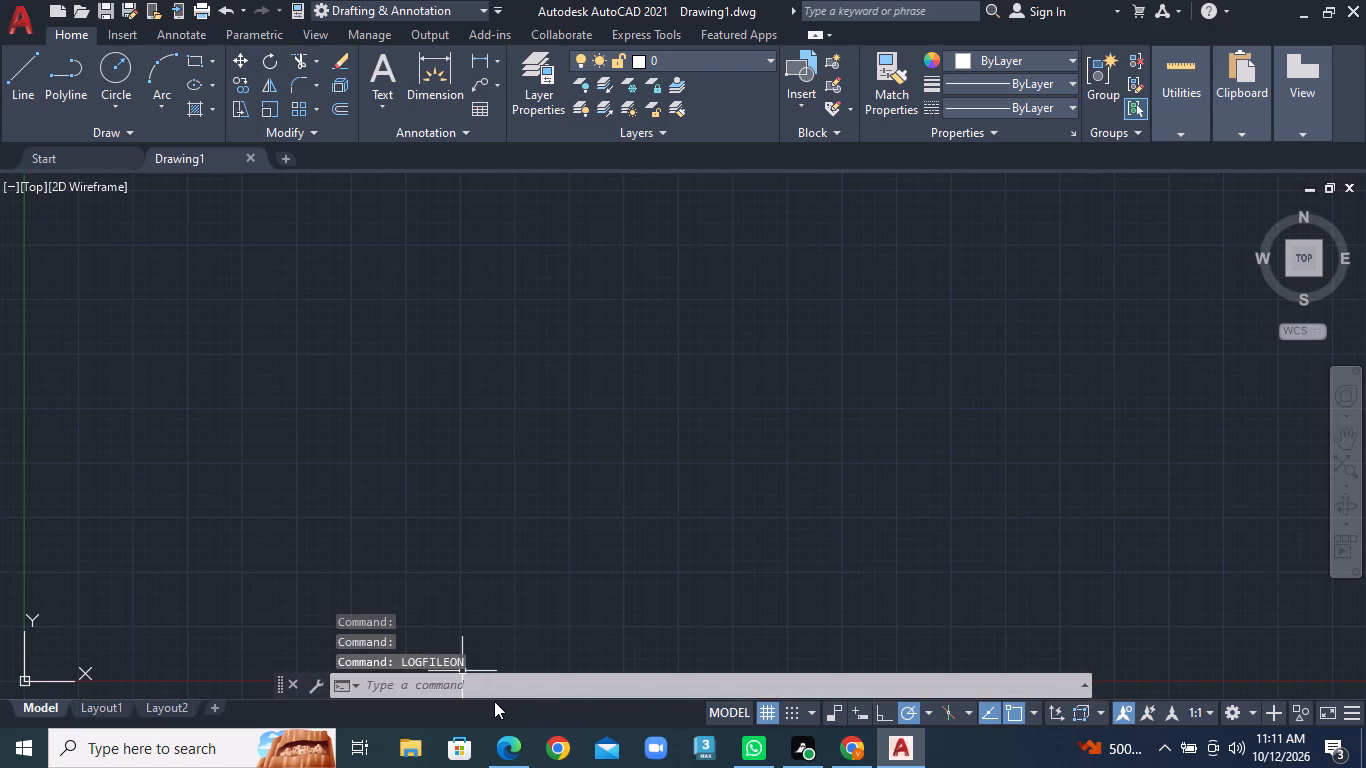
Set the drawing units' length type to Architectural.
type("UN")
key("Return")
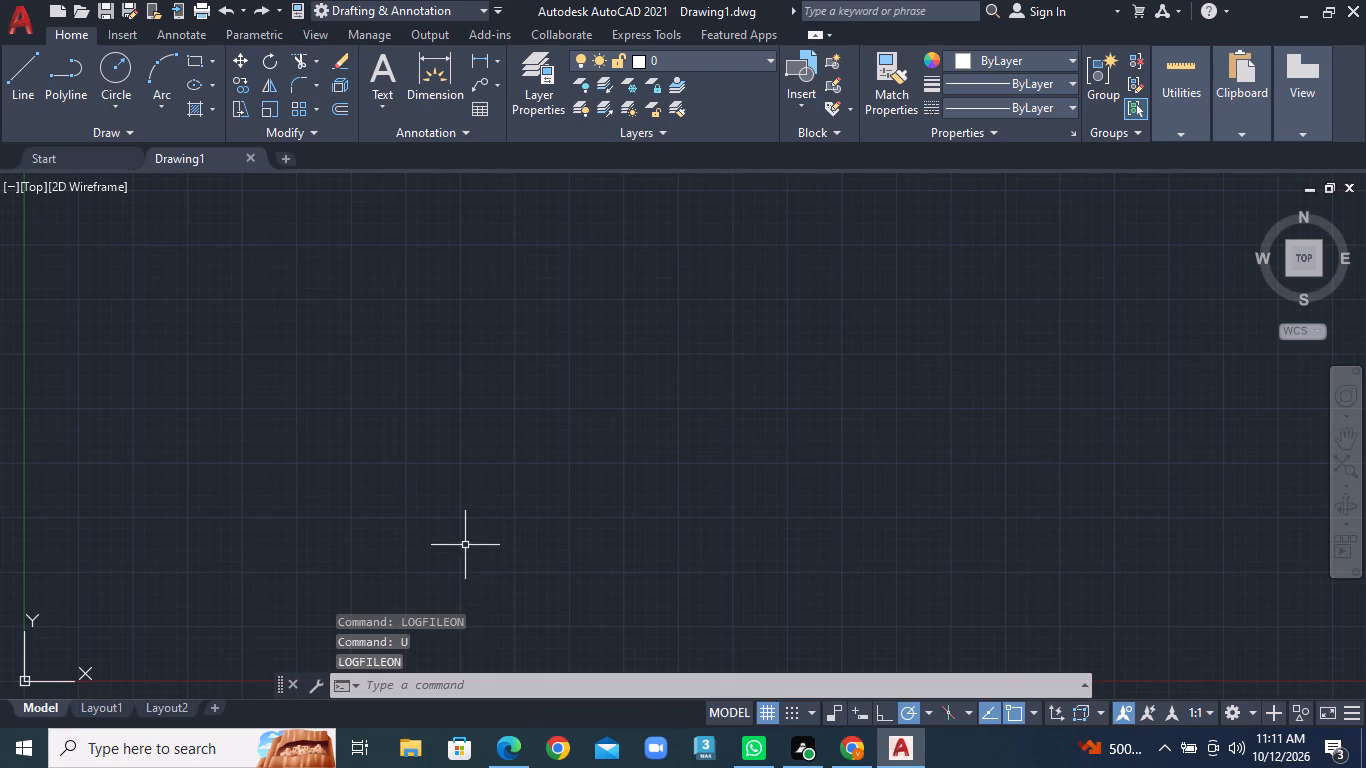
left_click(475, 687)
type("UN")
key("Return")
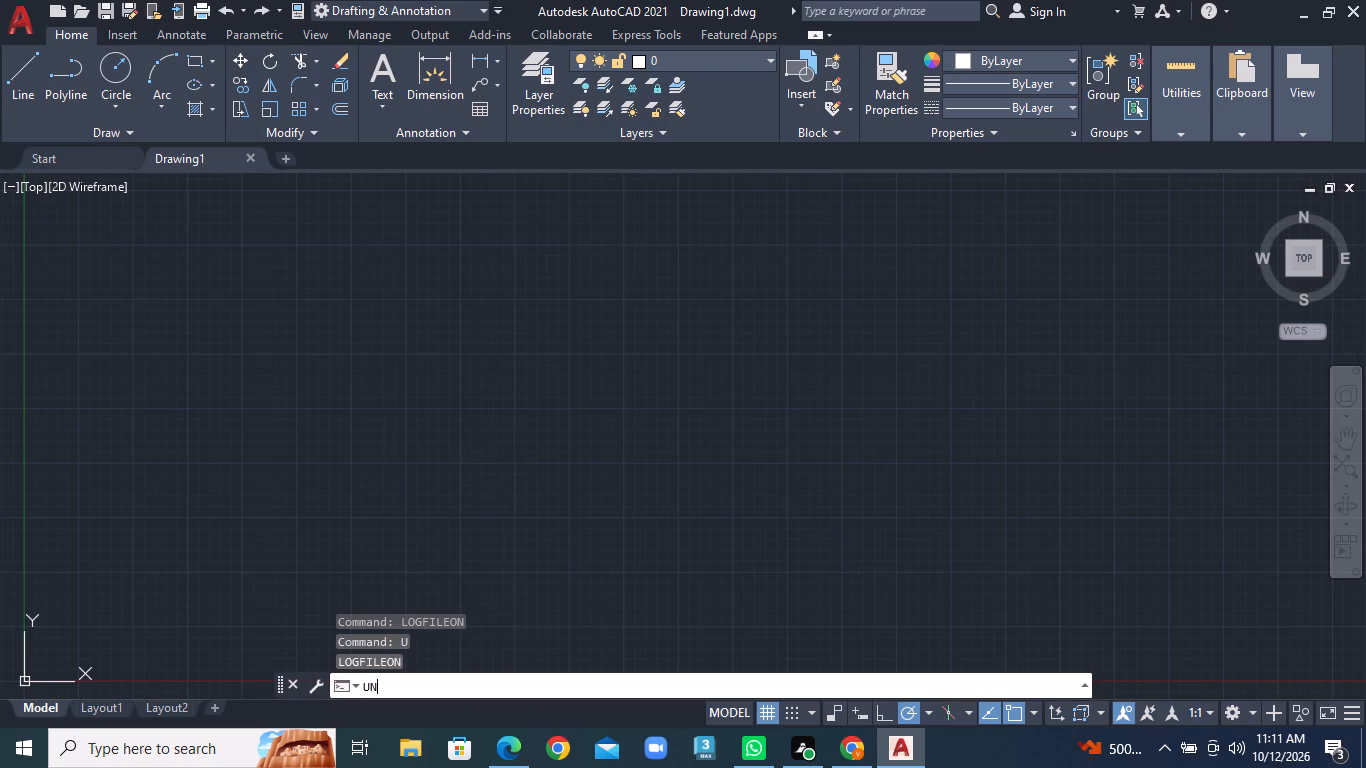
left_click(582, 231)
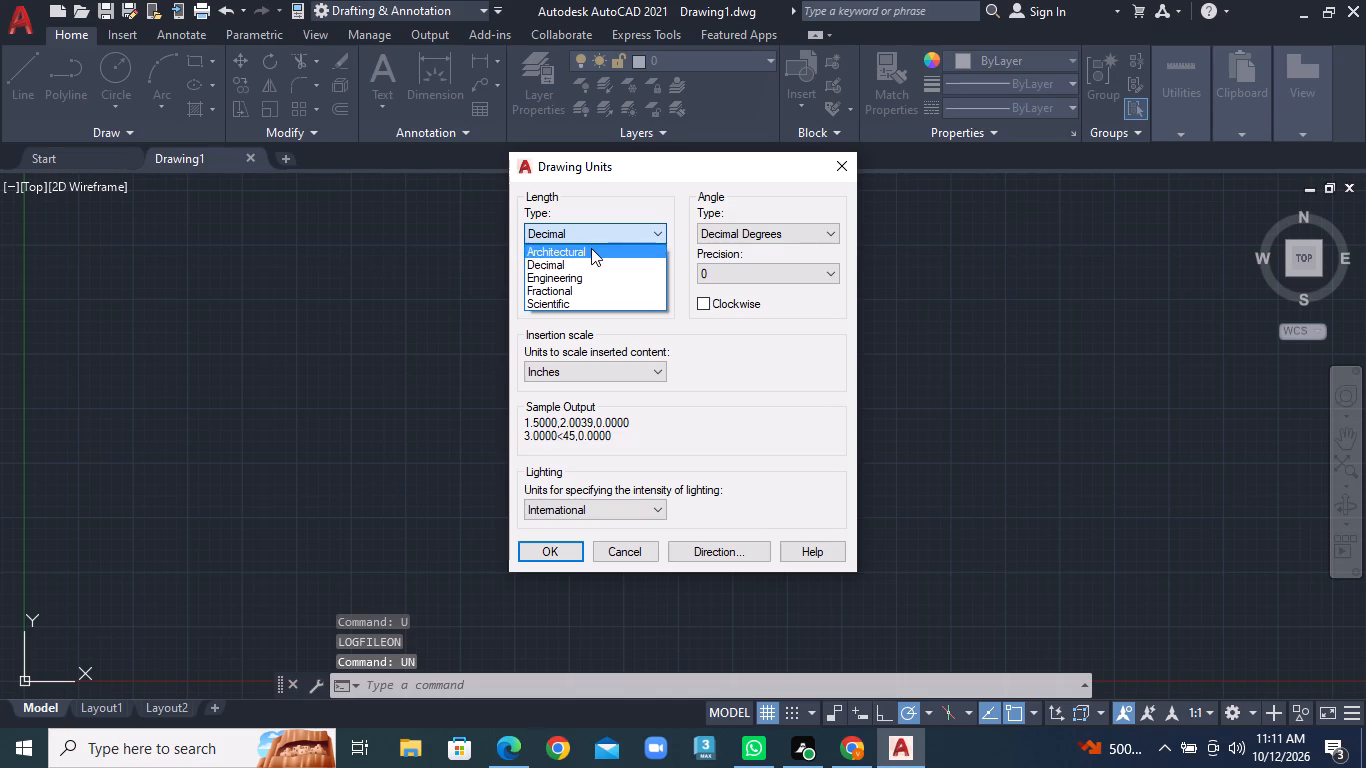
left_click(591, 248)
left_click(552, 549)
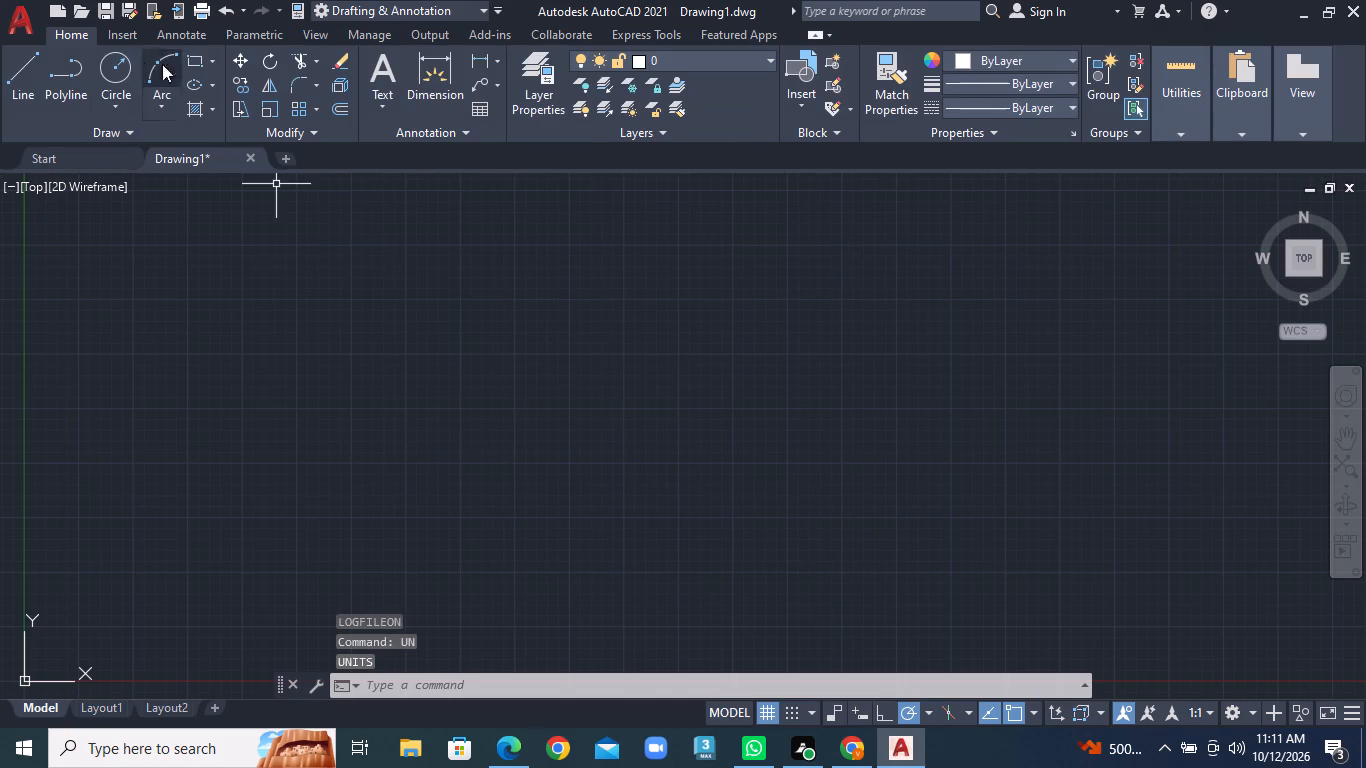
Draw a rectangle by dimensions, 26' long and 37'6" wide, extending down and to the right from its first corner.
left_click(210, 60)
left_click(227, 87)
left_click(505, 274)
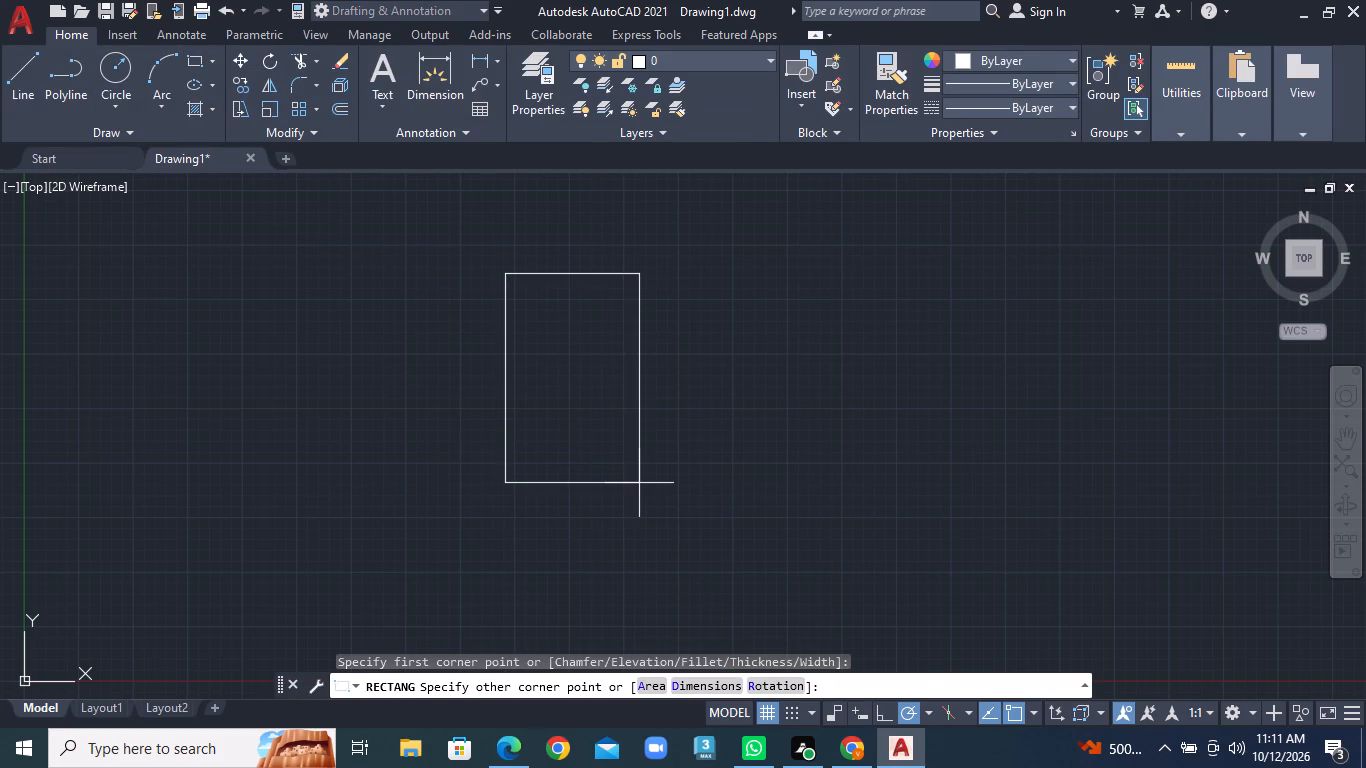
right_click(639, 483)
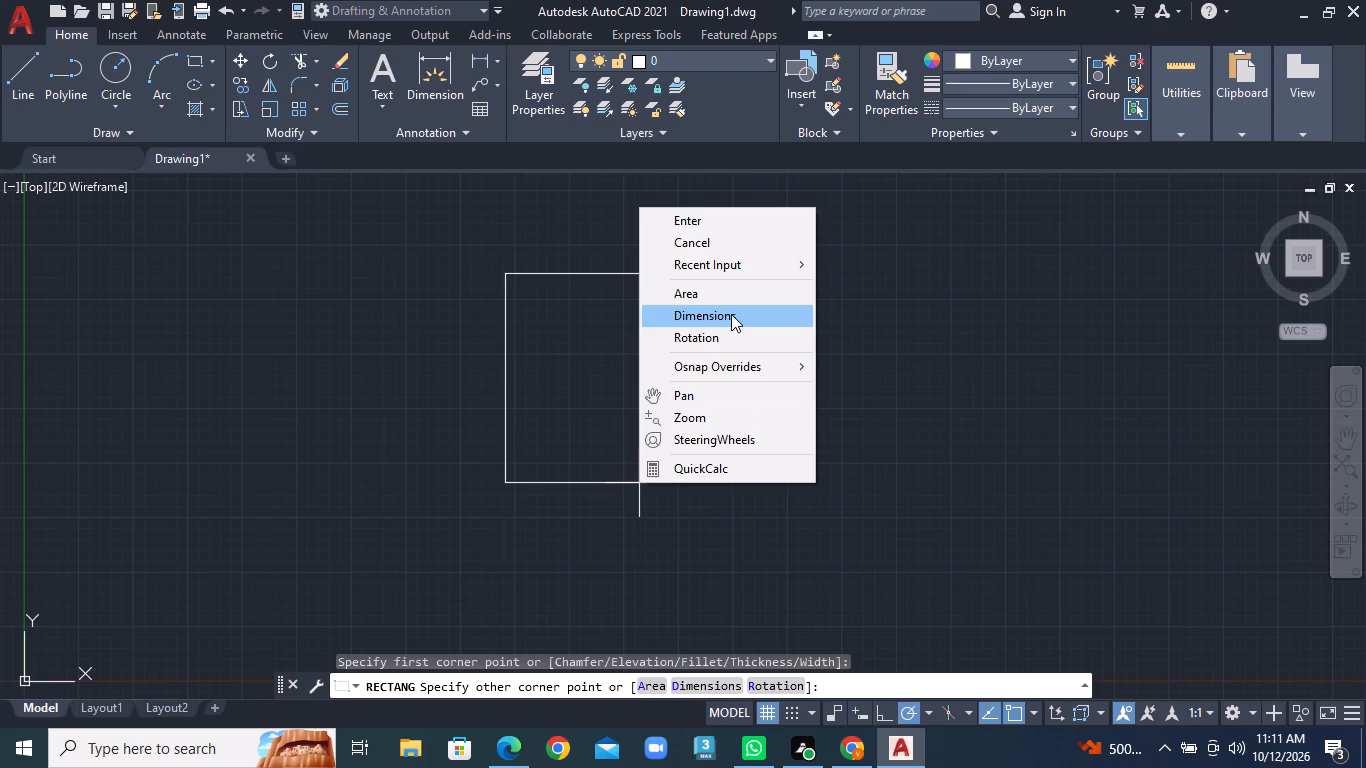
left_click(731, 314)
type("26'")
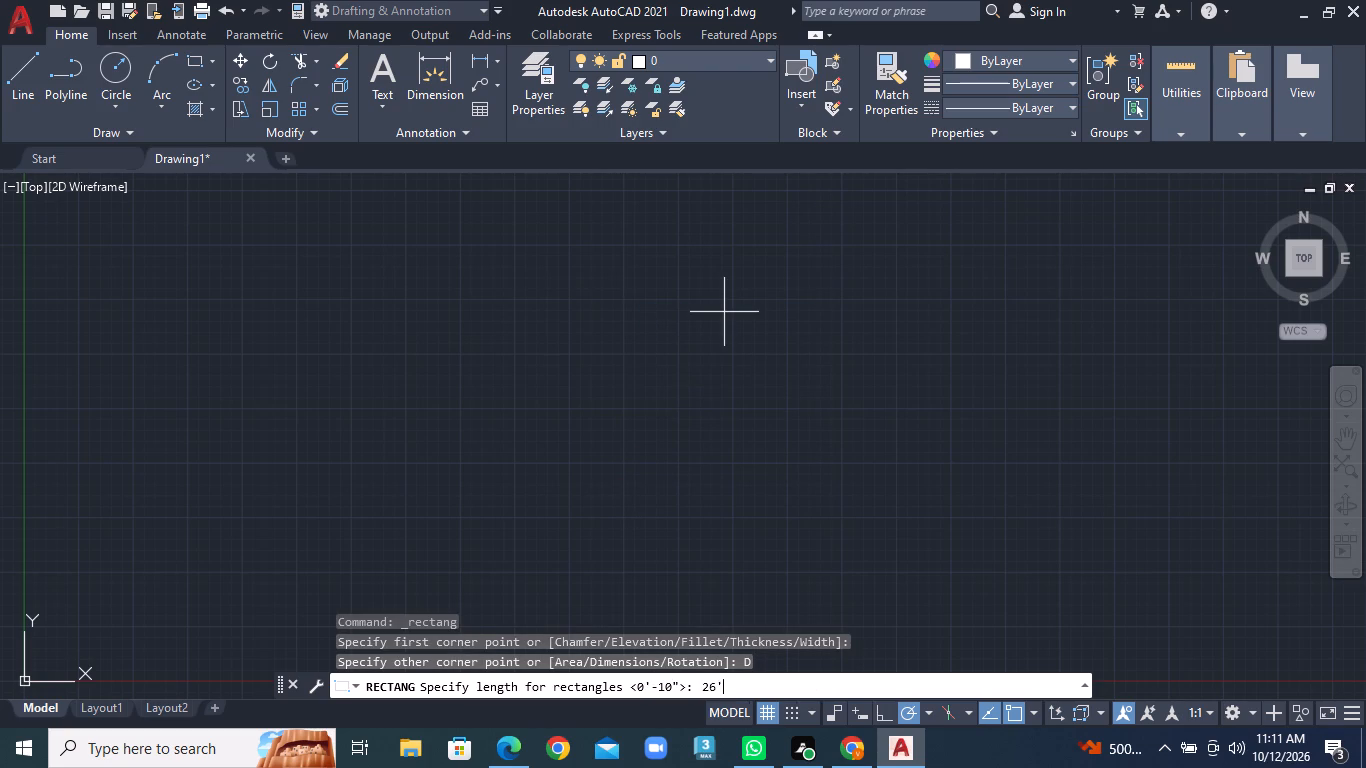
key("Return")
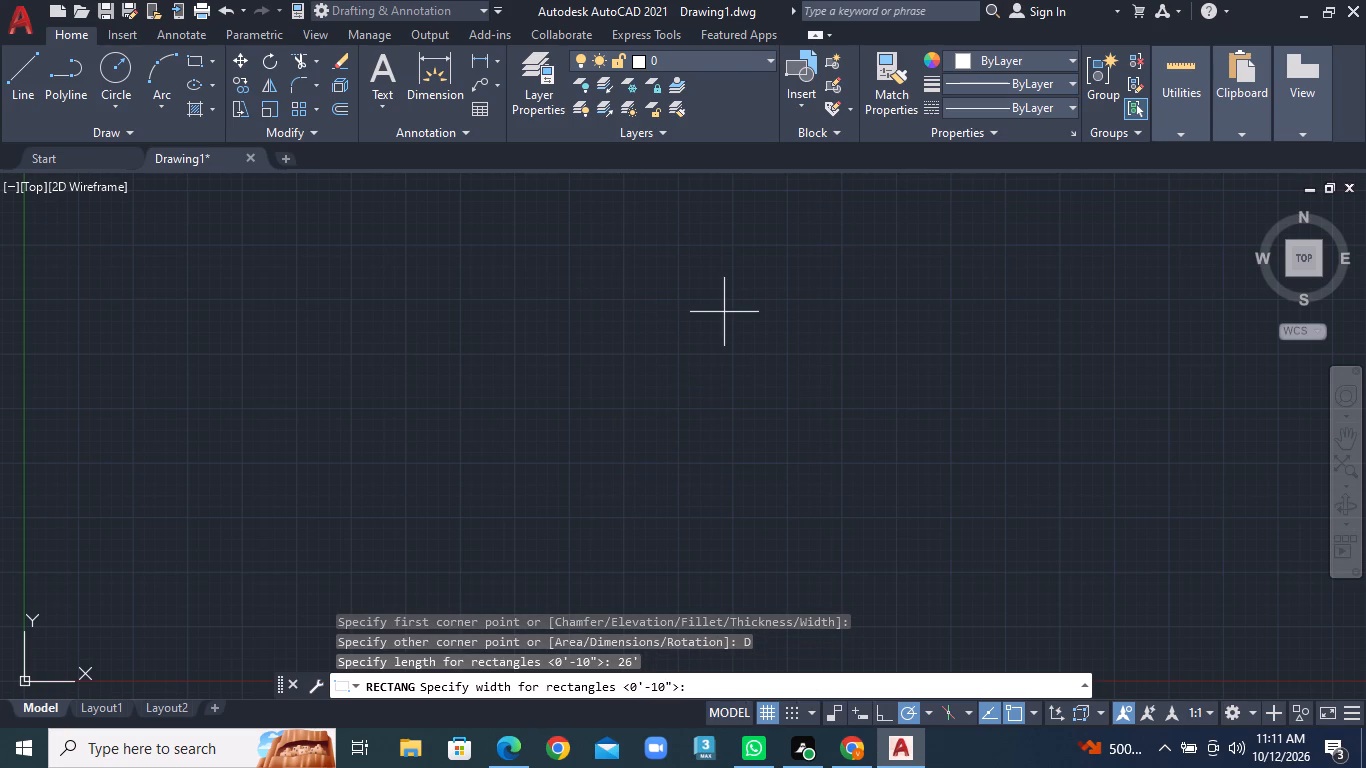
type("37'6\"")
key("Return")
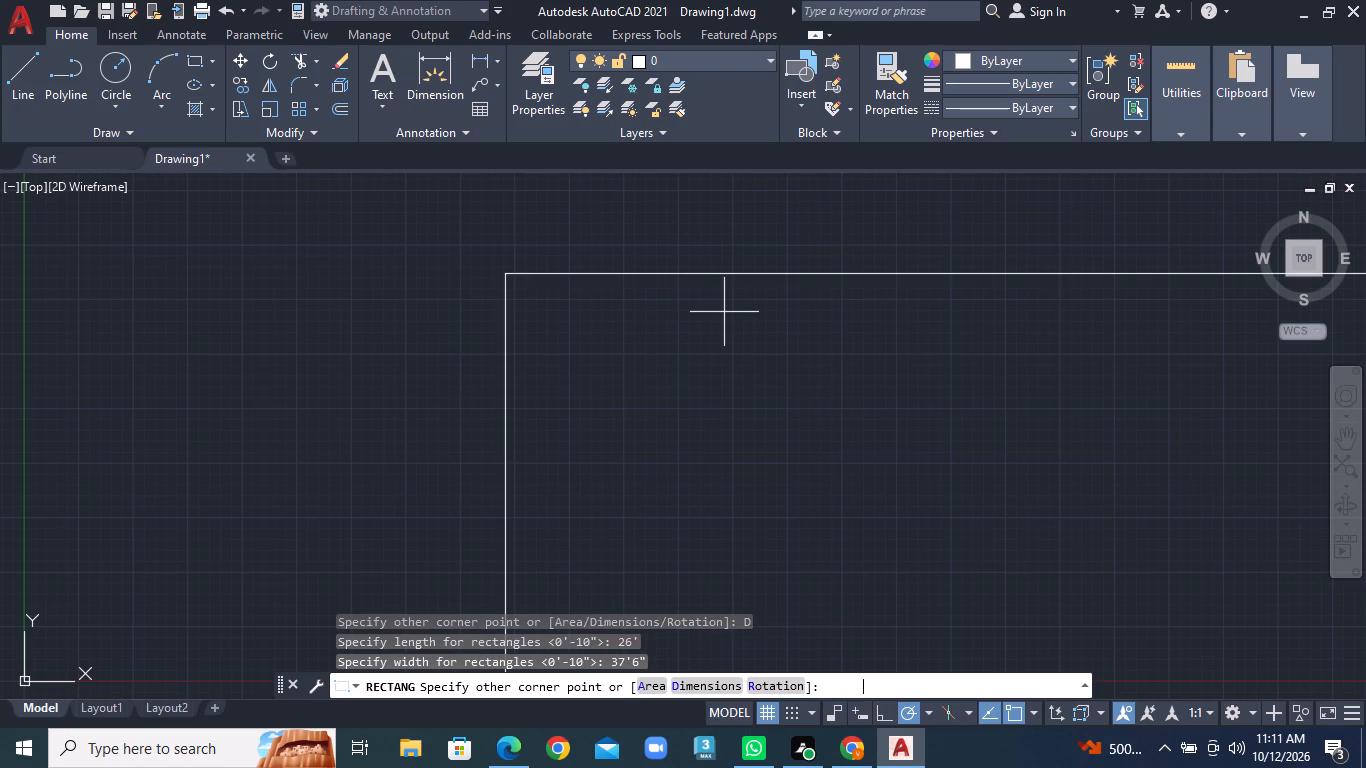
left_click(648, 388)
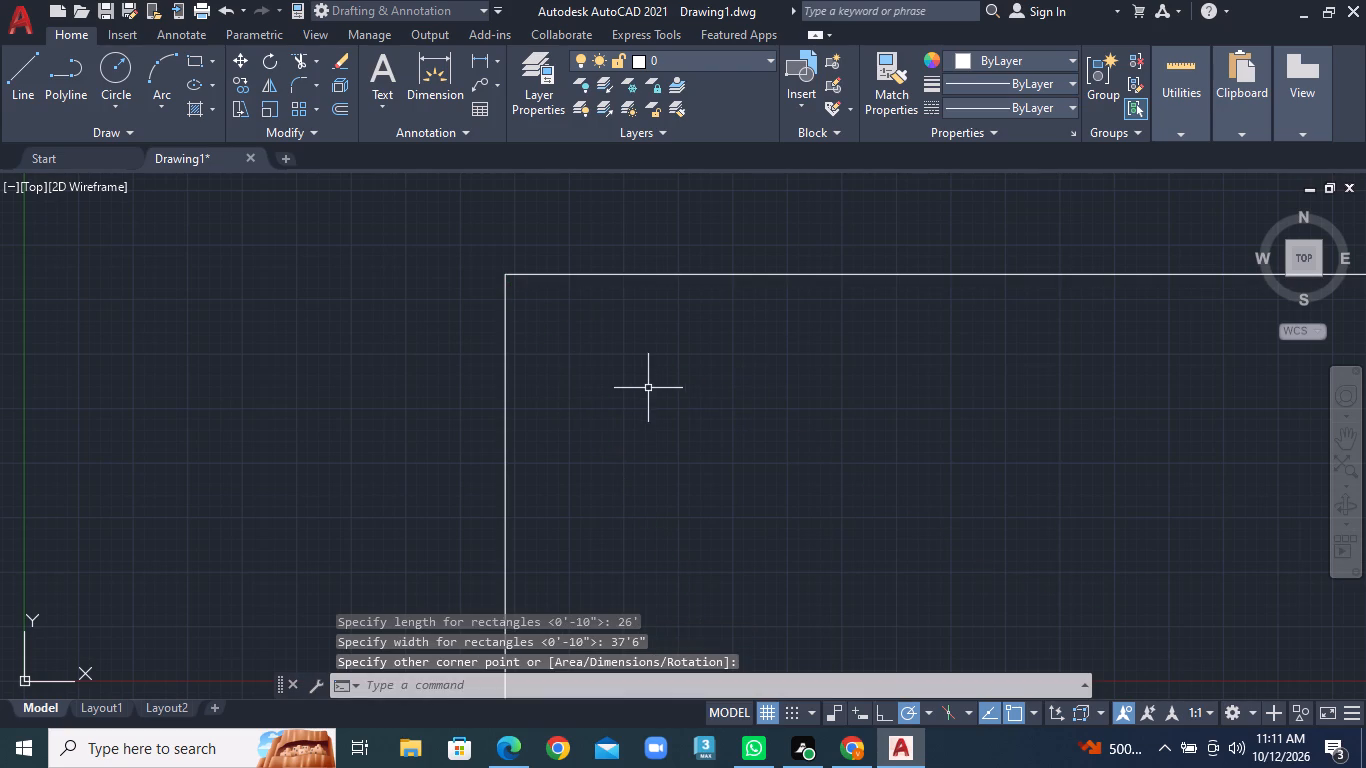
Move the UCS origin to an empty area well below and to the left of the rectangle.
scroll(648, 388, "down", 6)
middle_click_drag(738, 508, 691, 367)
scroll(697, 392, "down", 1)
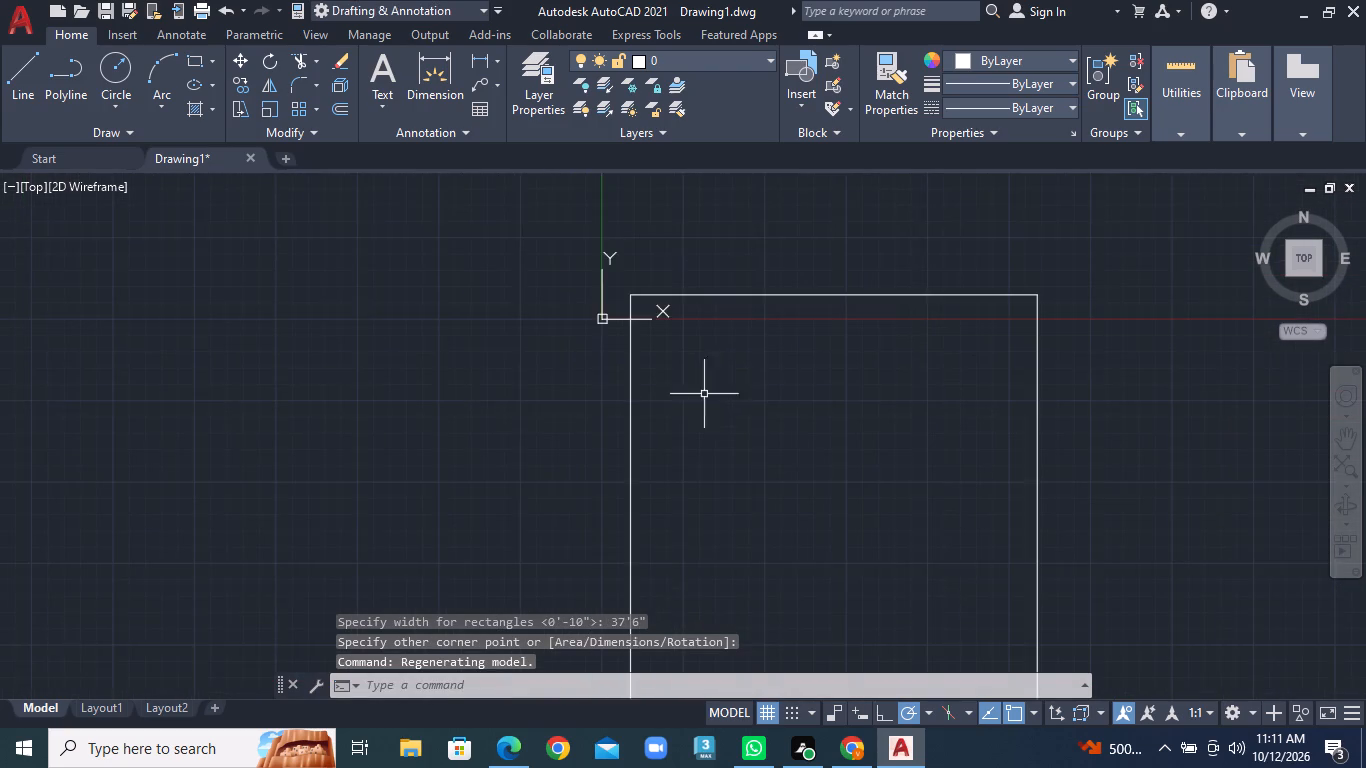
scroll(722, 403, "down", 2)
middle_click_drag(734, 462, 753, 389)
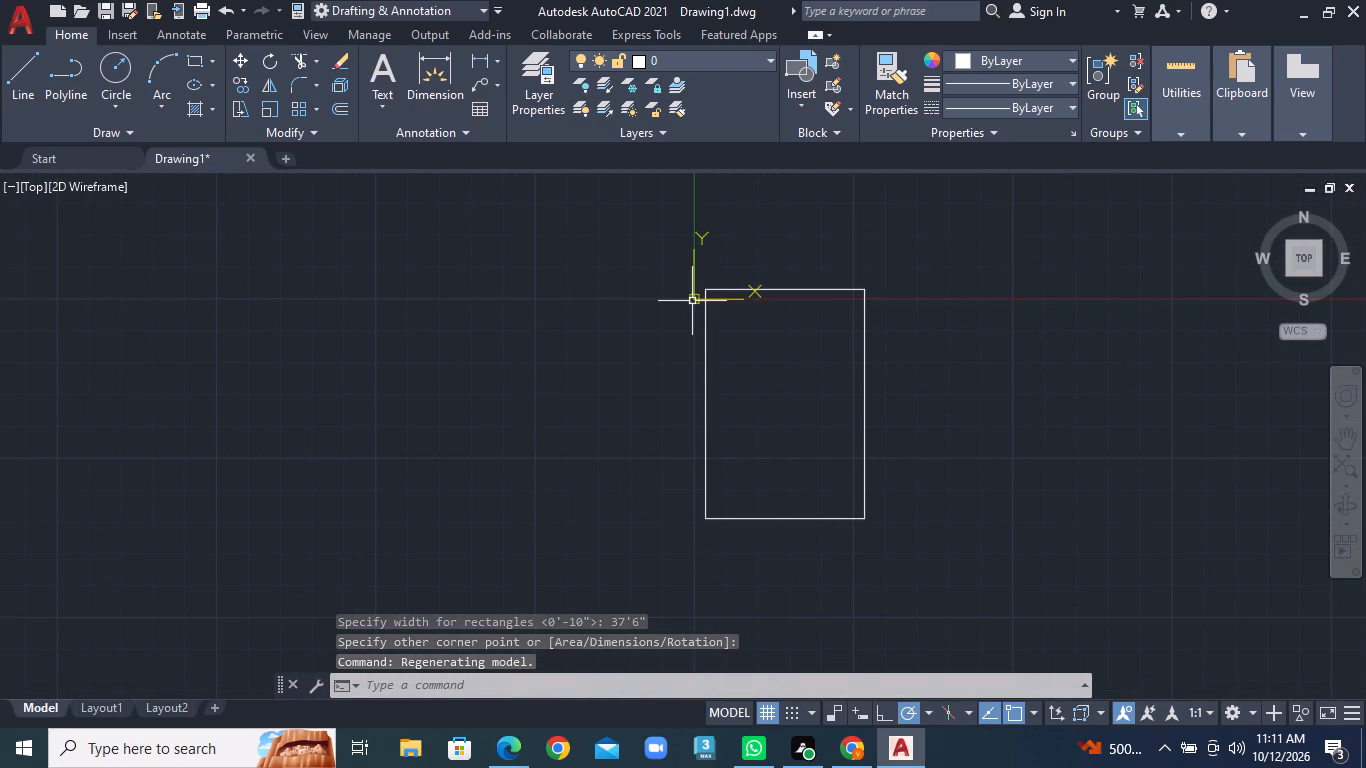
left_click(692, 301)
left_click_drag(696, 297, 121, 569)
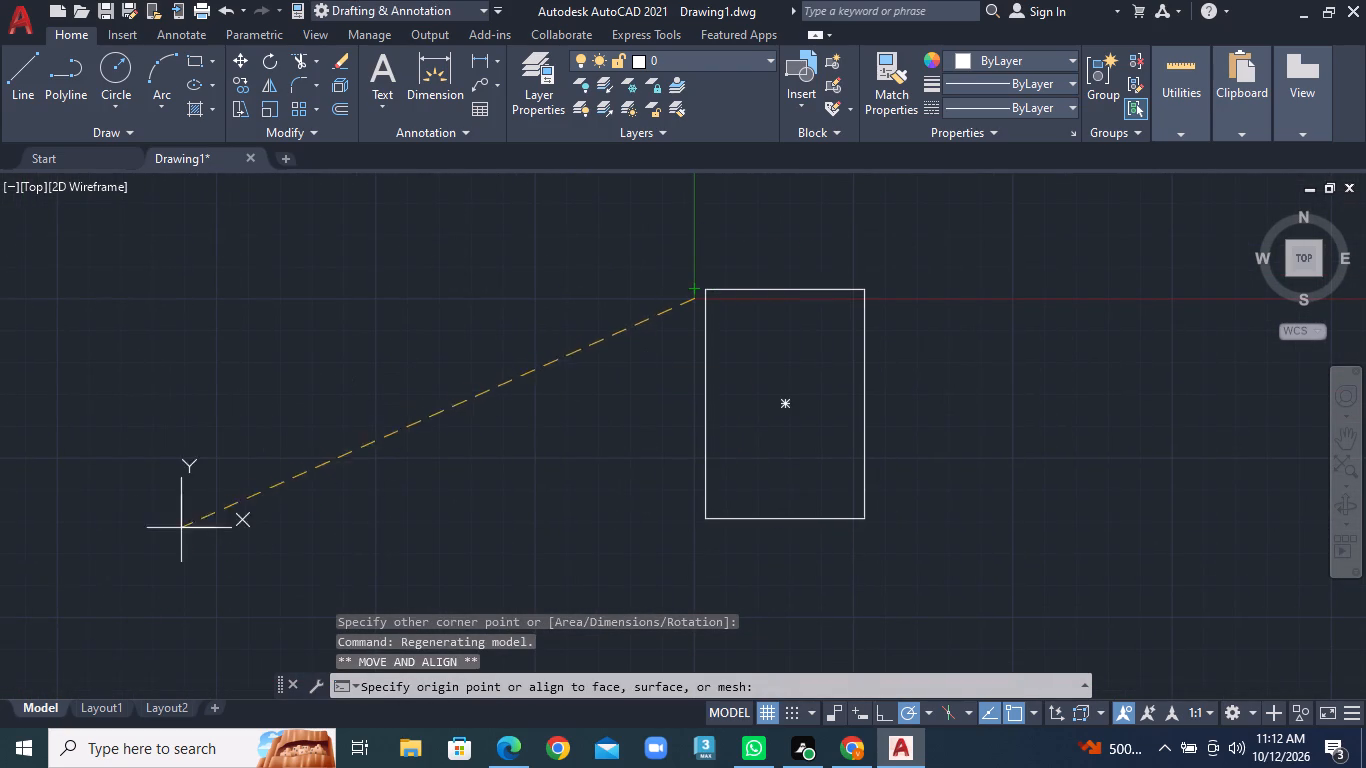
left_click_drag(121, 569, 16, 666)
left_click(16, 666)
Offset the rectangle 9" inward to form the outer wall thickness.
scroll(752, 447, "up", 1)
middle_click_drag(752, 447, 632, 494)
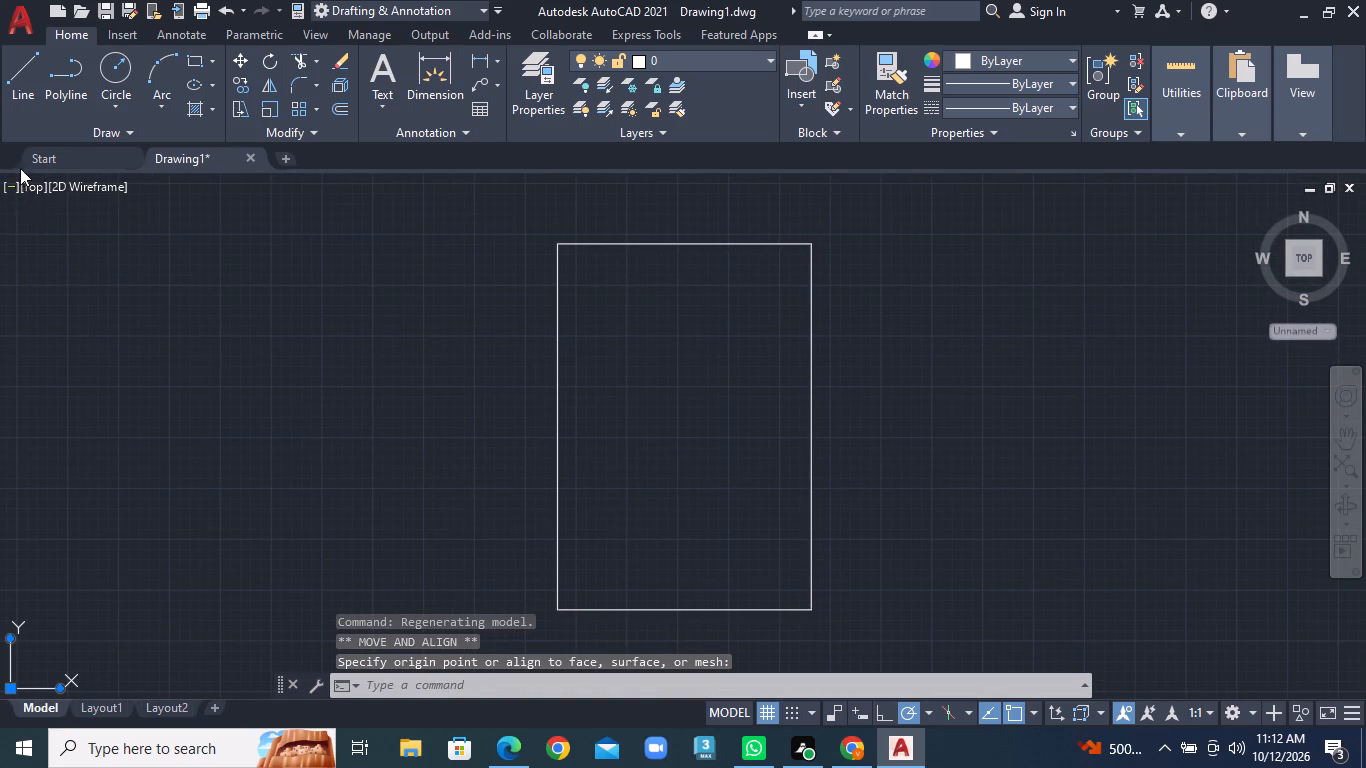
left_click(336, 105)
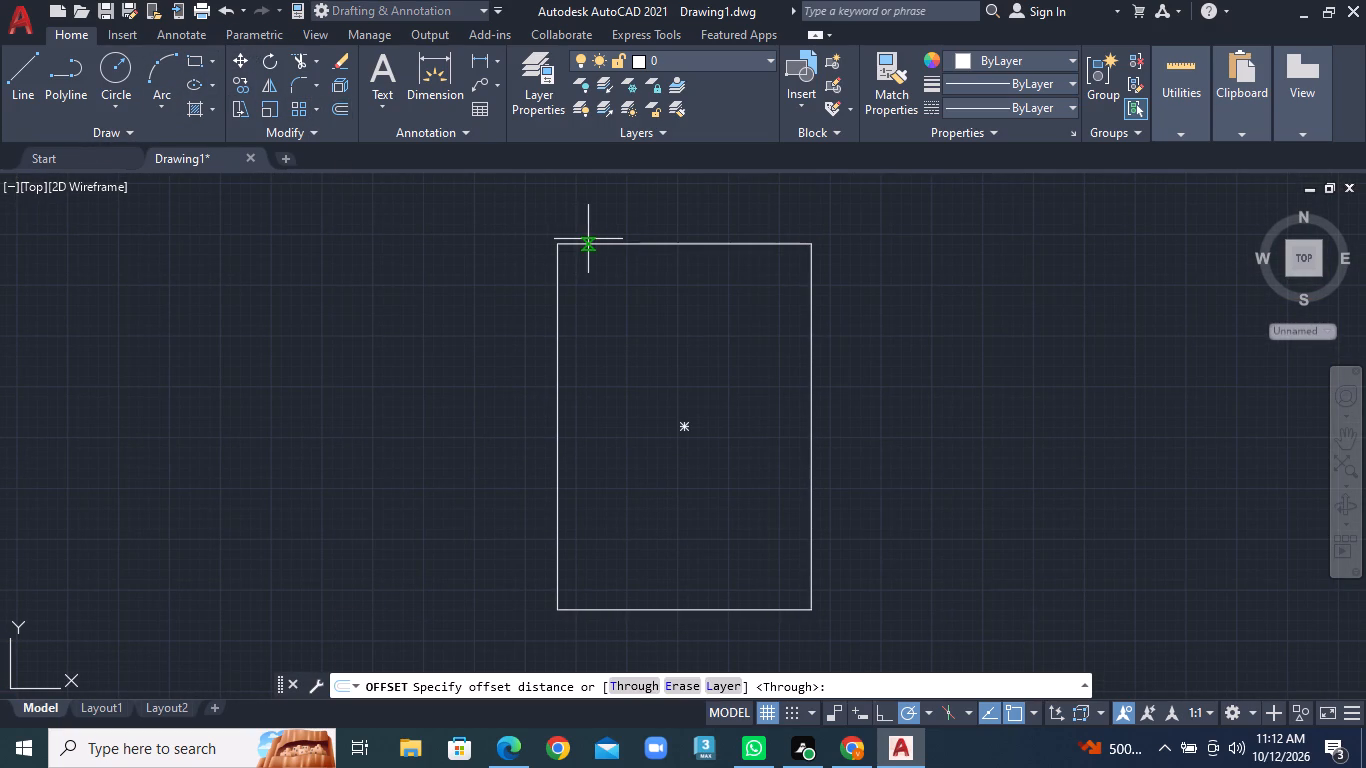
type("9\"")
key("Return")
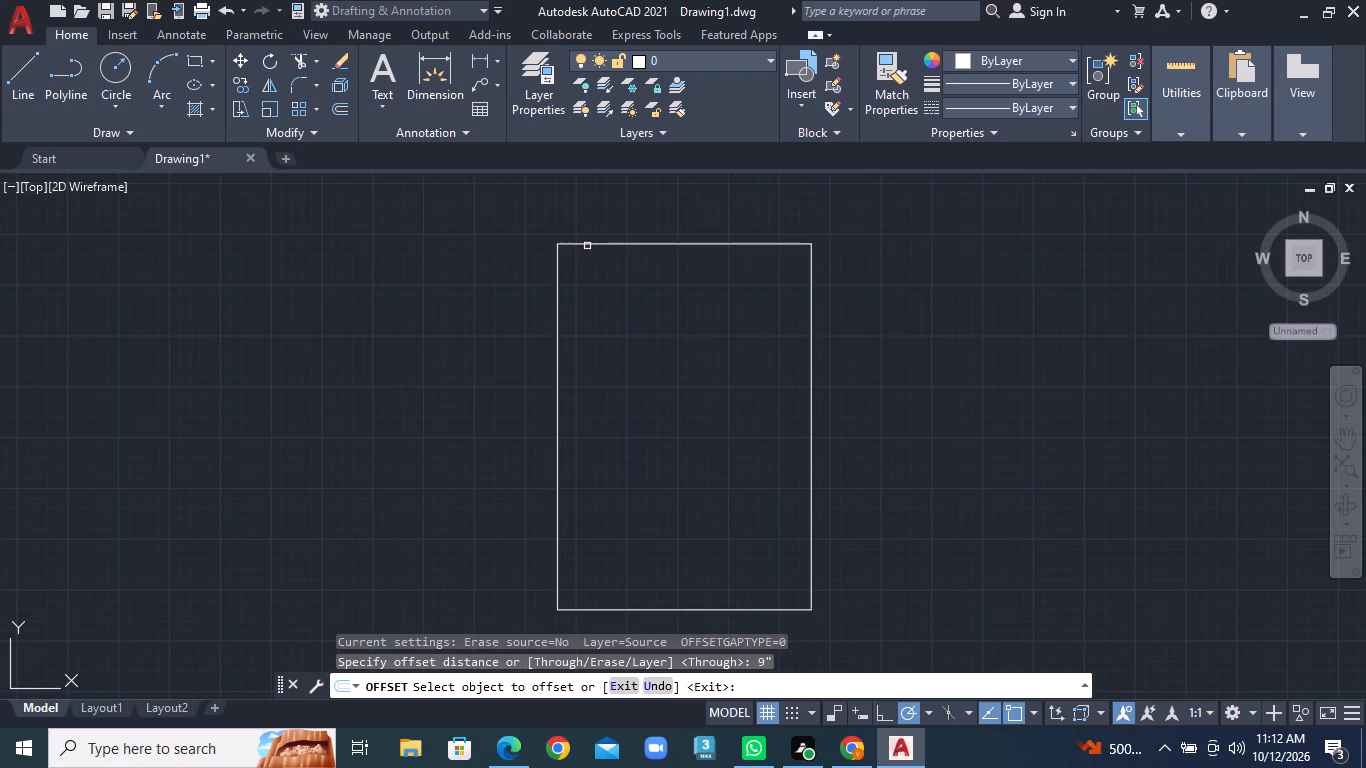
left_click(587, 245)
left_click(613, 332)
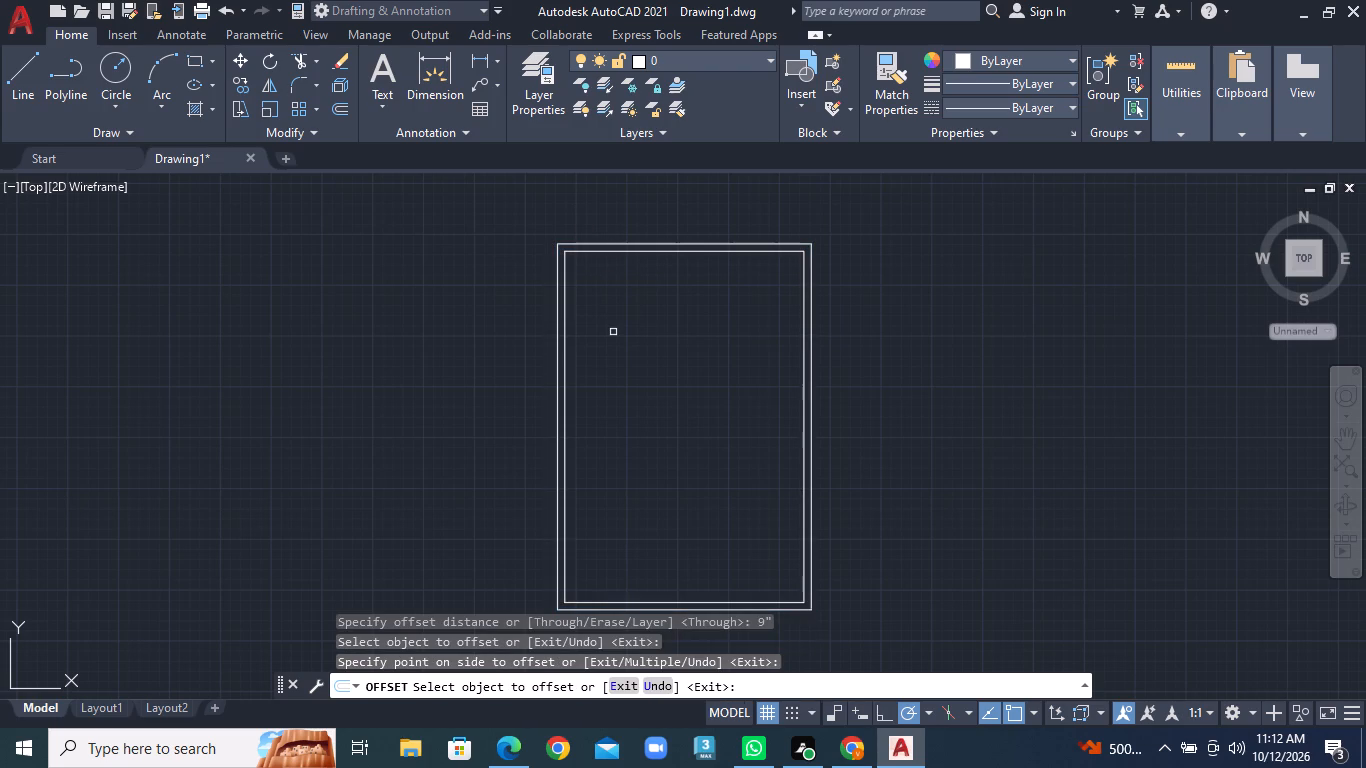
key("Escape")
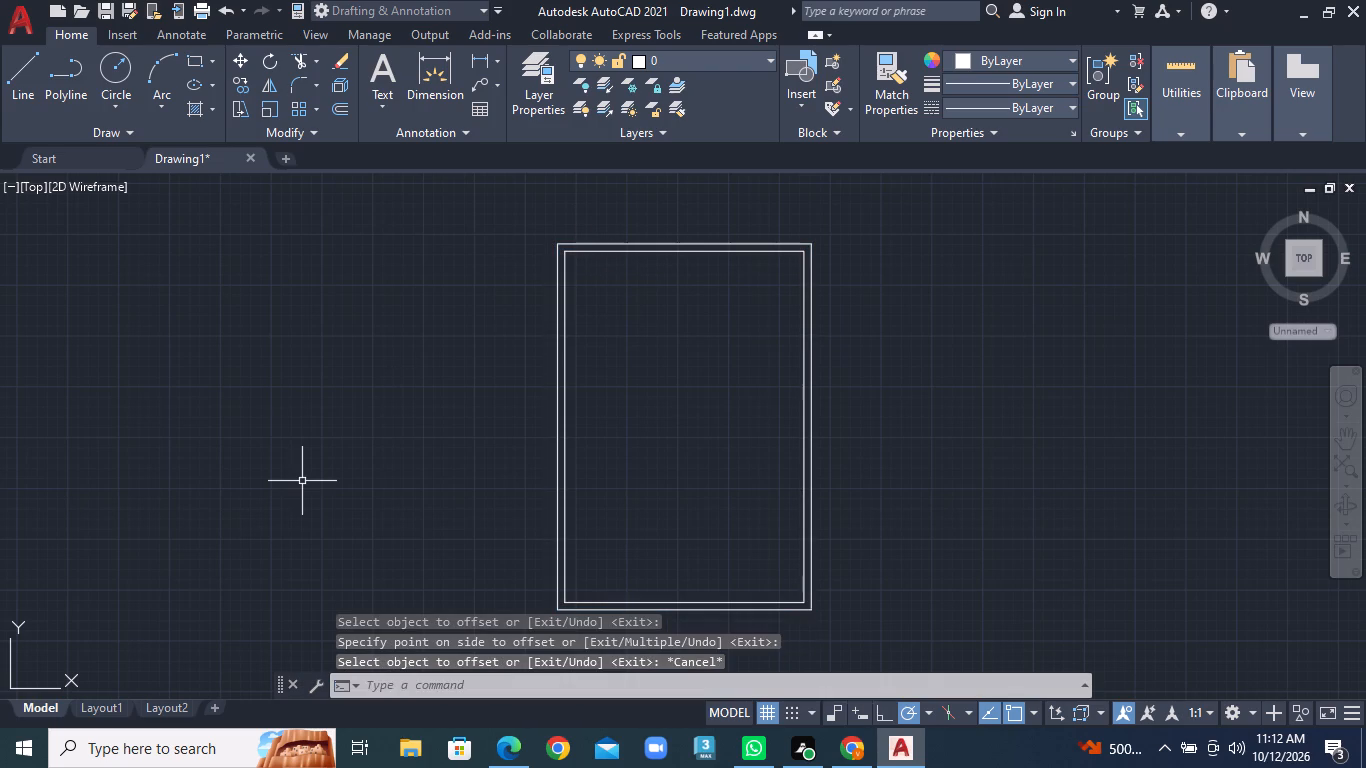
Explode the inner rectangle into separate lines.
key("x")
key("Return")
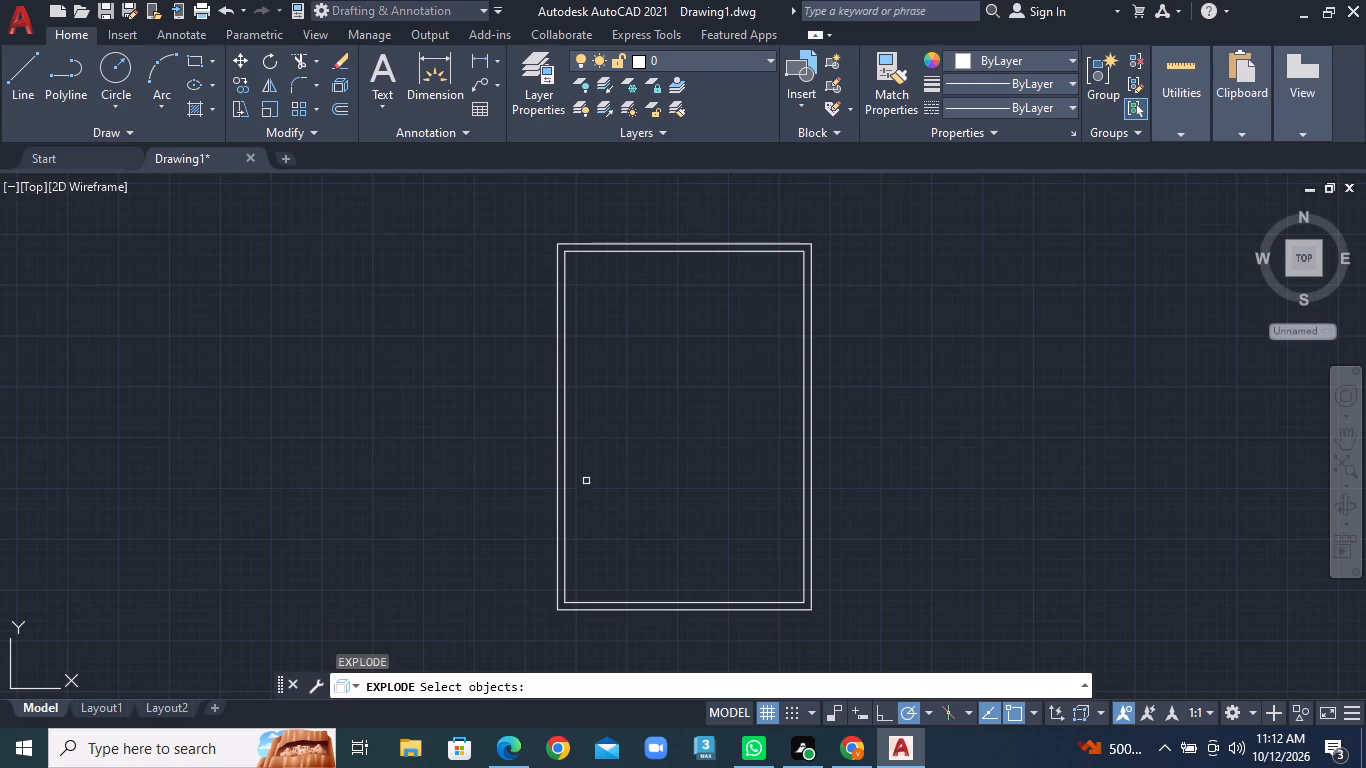
left_click(566, 473)
key("Return")
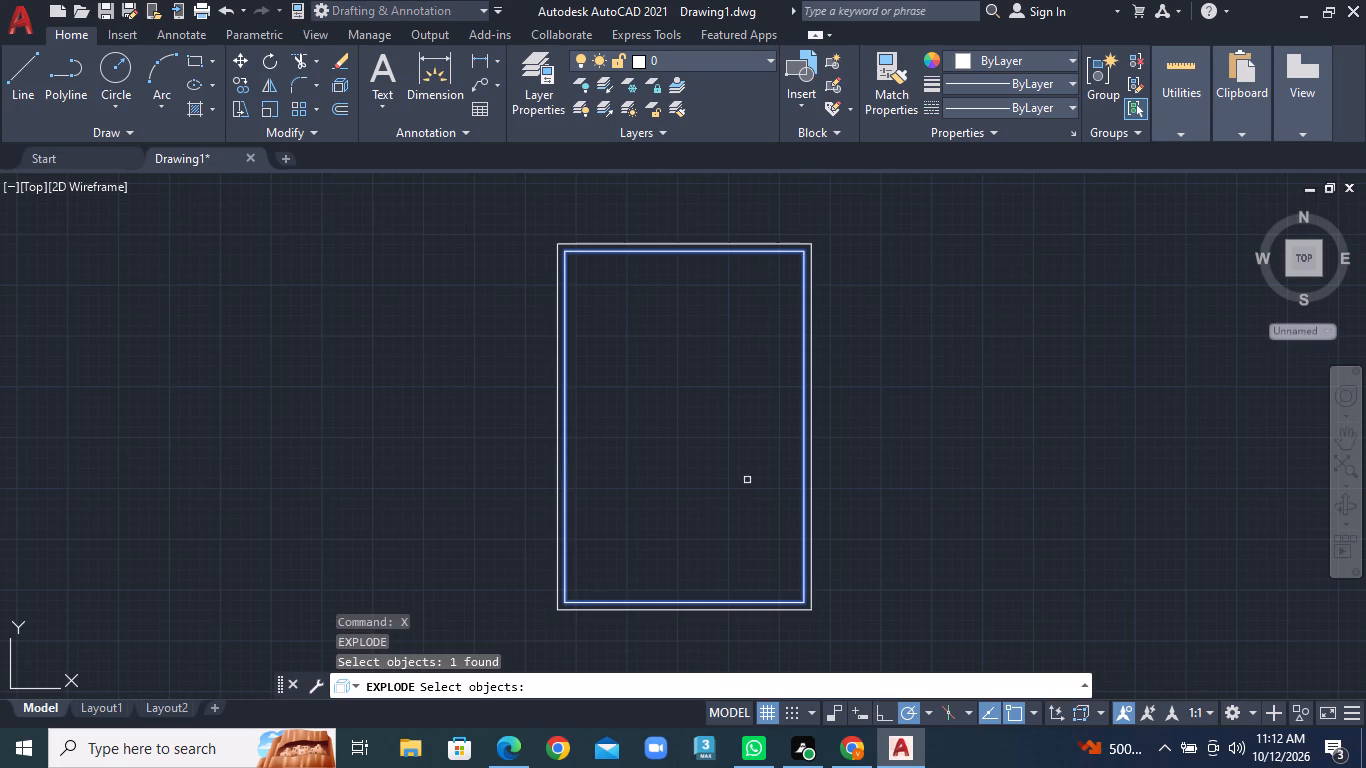
Offset the inner rectangle's top line 11' downward into the plan.
scroll(697, 409, "up", 3)
scroll(703, 399, "down", 4)
middle_click_drag(693, 389, 672, 461)
scroll(670, 427, "down", 1)
scroll(670, 427, "up", 3)
middle_click_drag(655, 379, 568, 429)
scroll(575, 413, "up", 1)
middle_click_drag(588, 406, 608, 419)
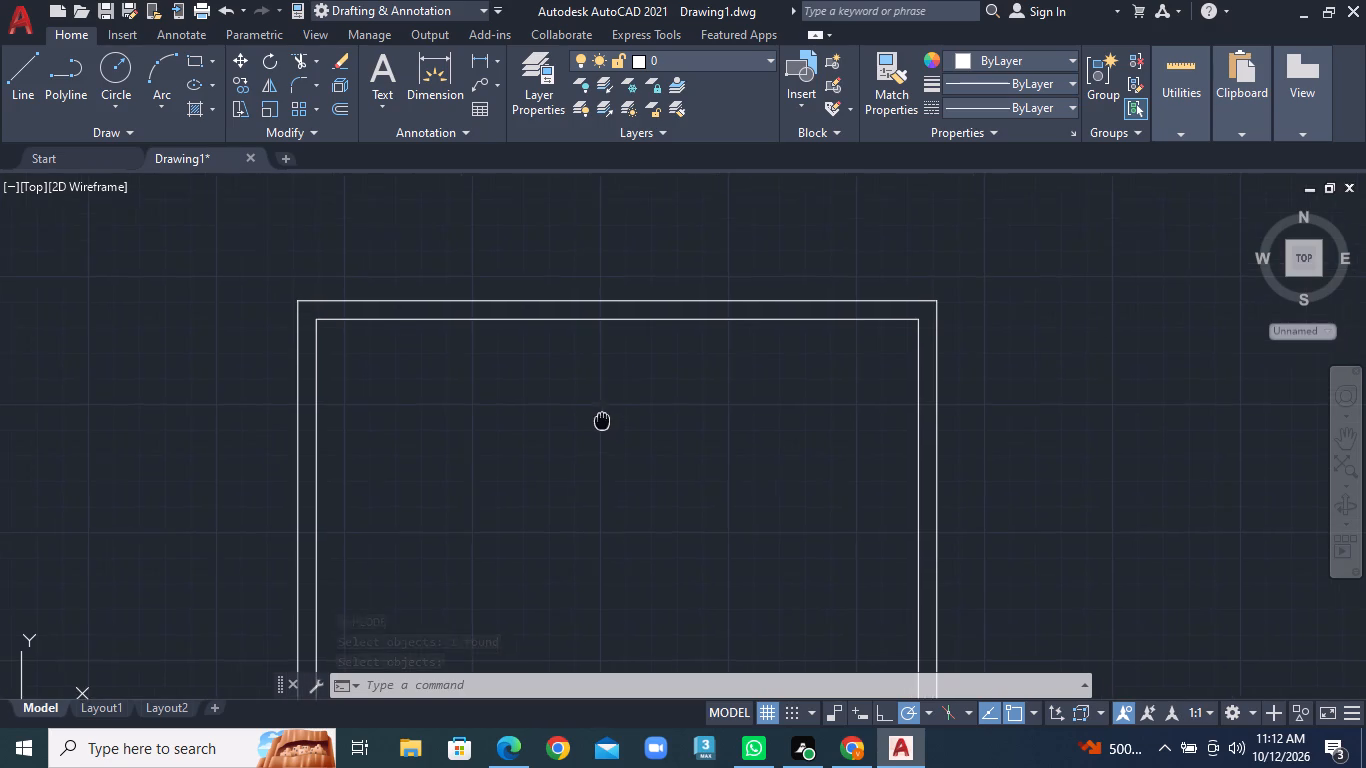
middle_click_drag(608, 419, 629, 418)
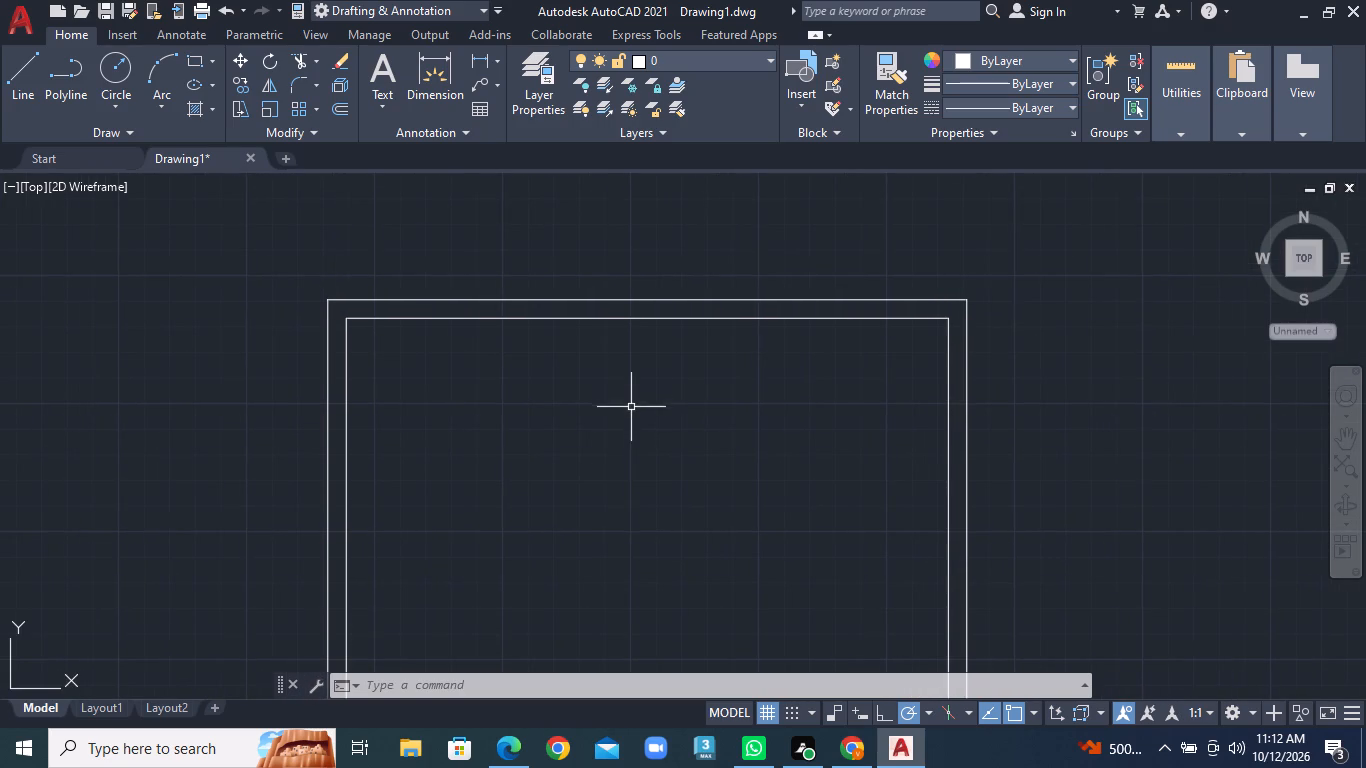
middle_click_drag(659, 421, 675, 417)
middle_click_drag(675, 417, 798, 379)
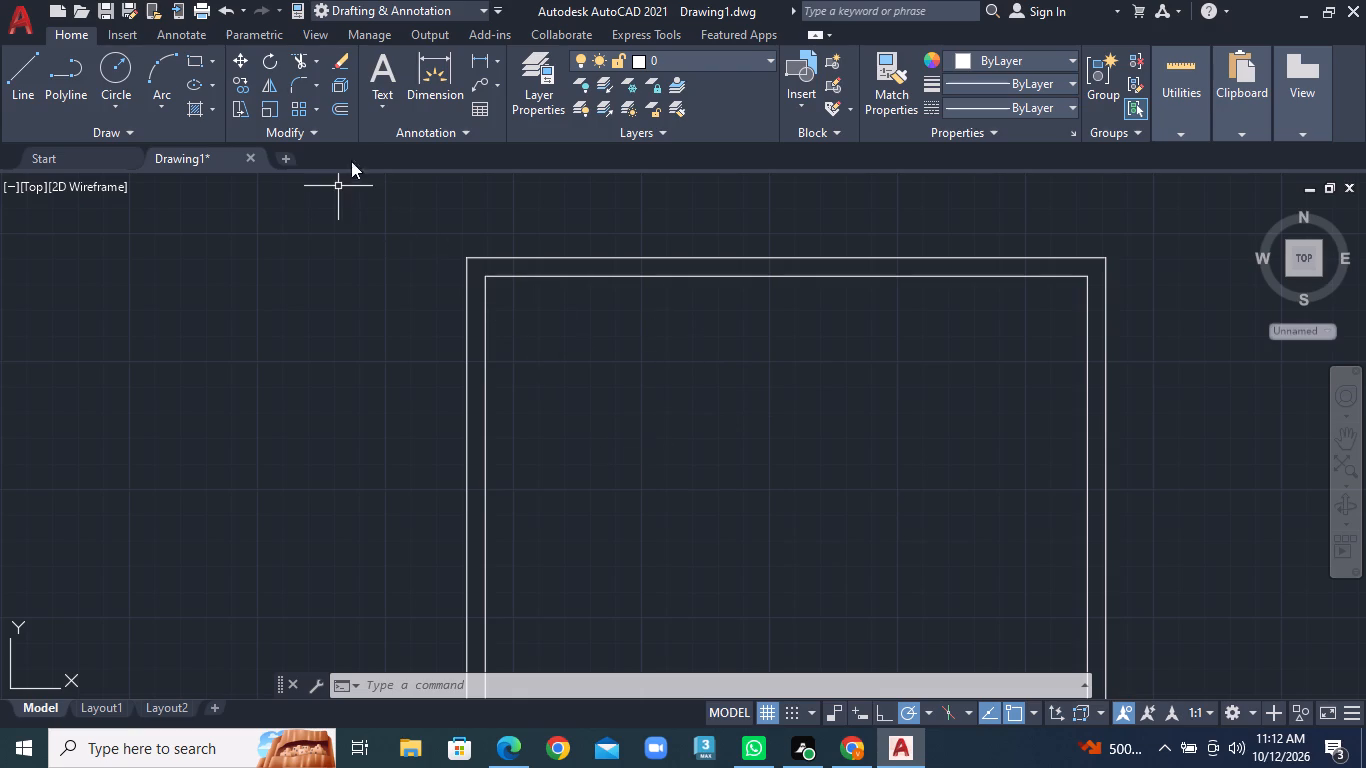
left_click(347, 107)
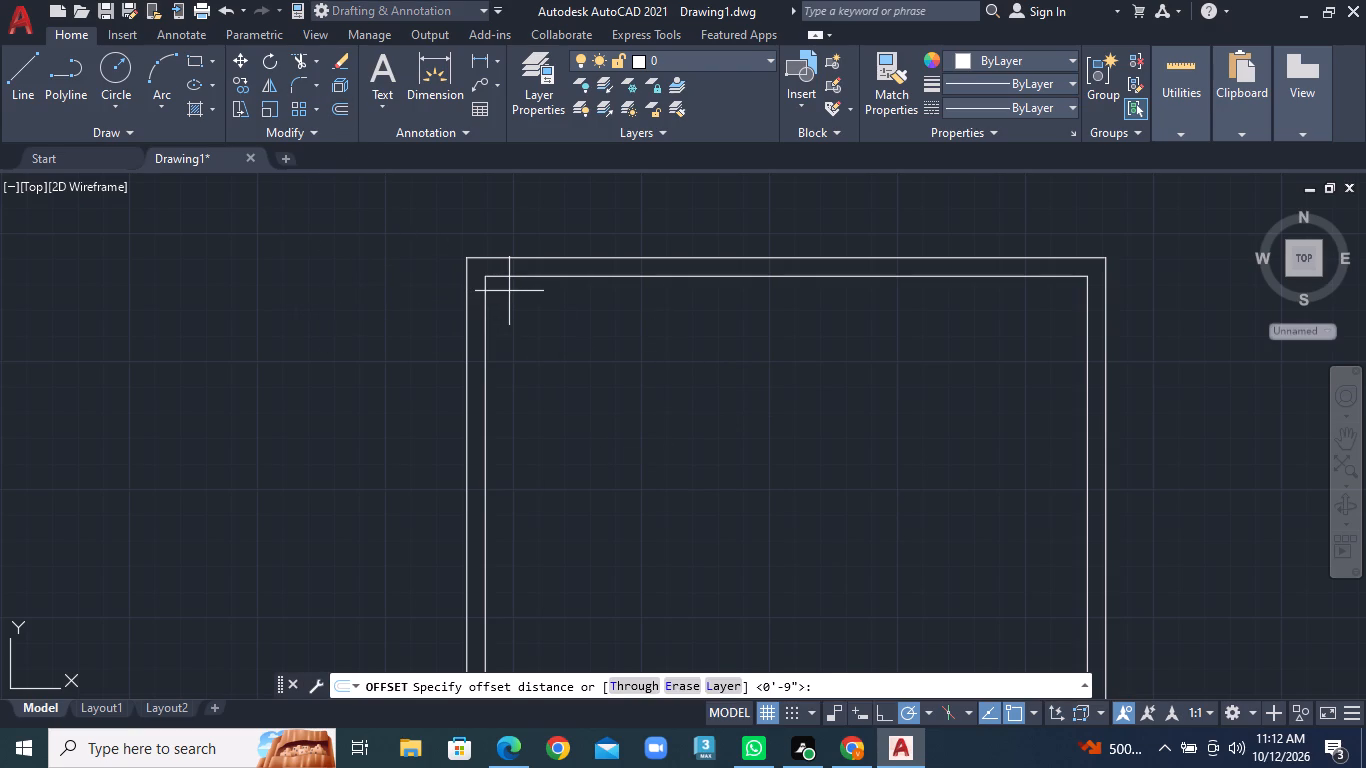
type("11'")
key("Return")
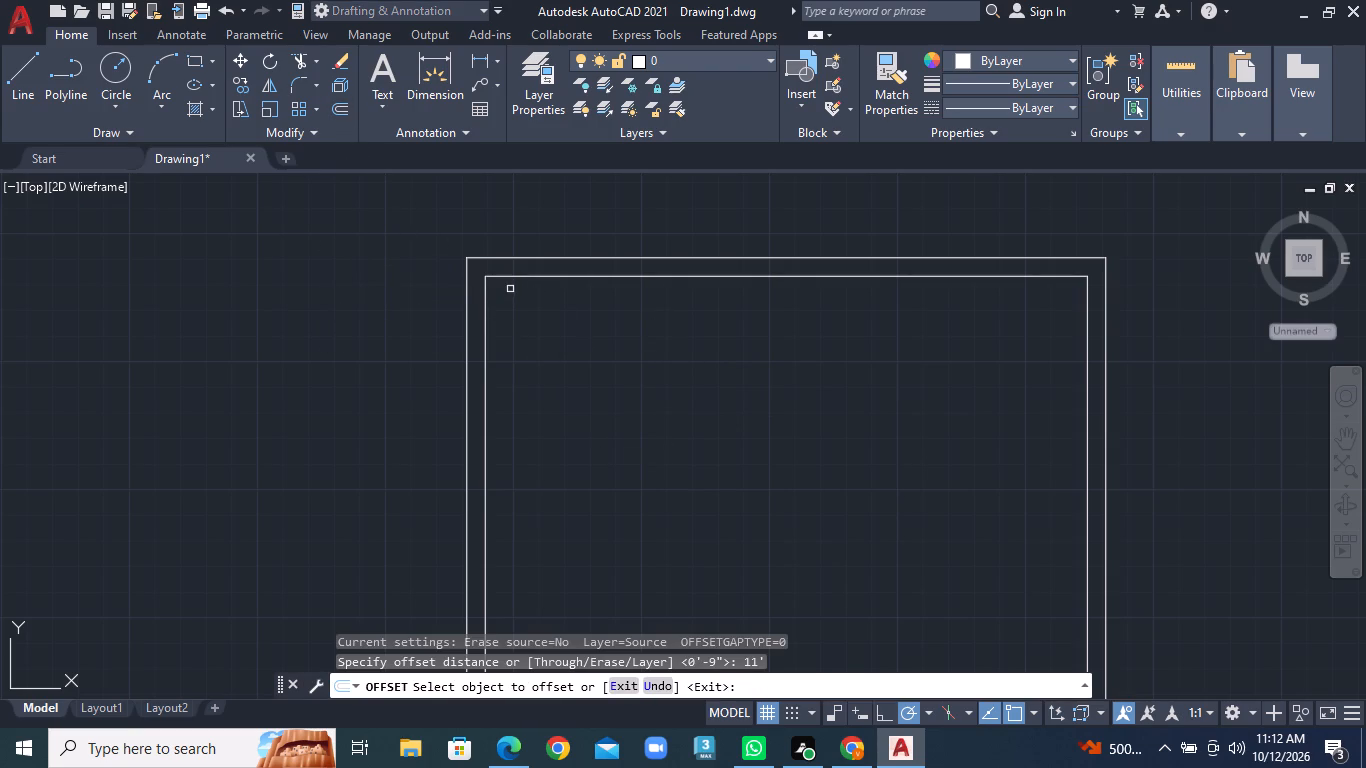
left_click(548, 277)
left_click(560, 459)
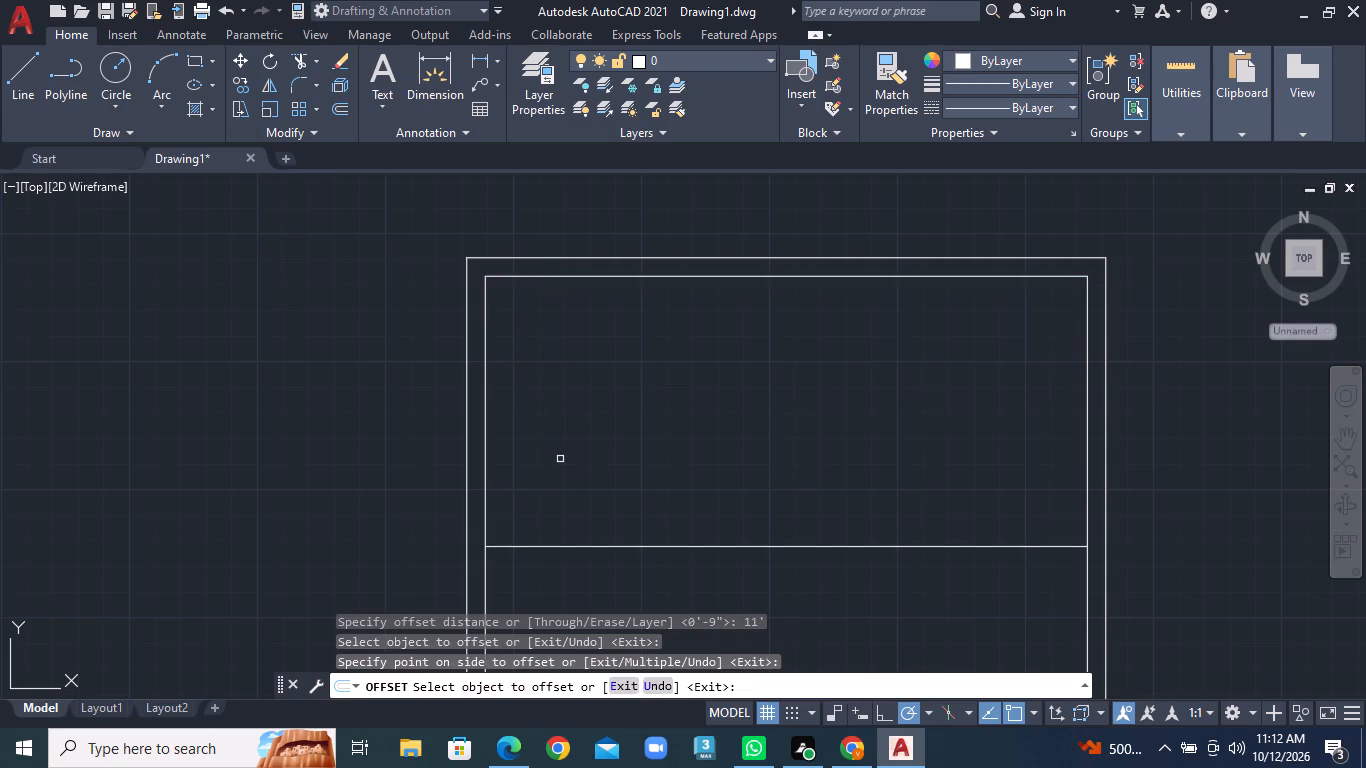
Start another Offset operation for the plan's interior wall lines.
left_click(339, 99)
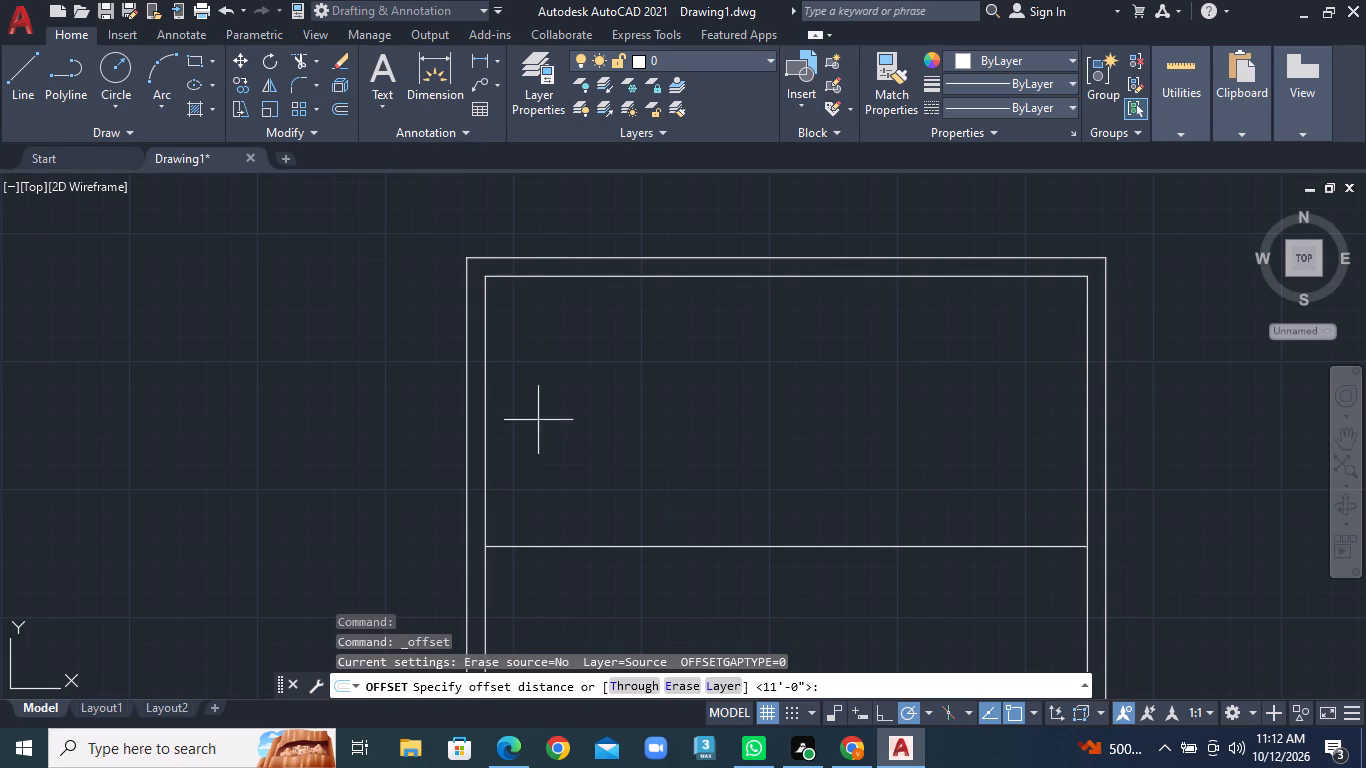
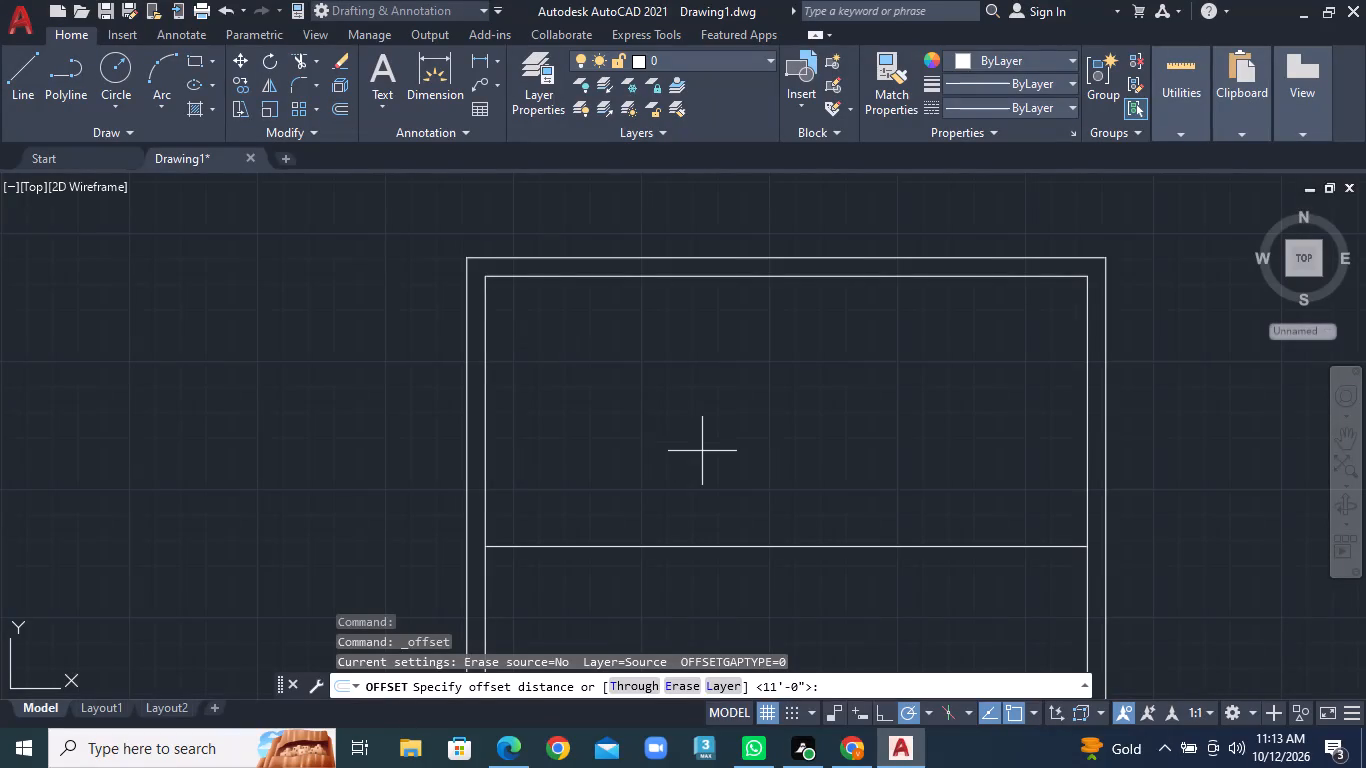
Offset the interior horizontal line 9" downward to give the first cross wall its thickness.
type("9\"")
key("Return")
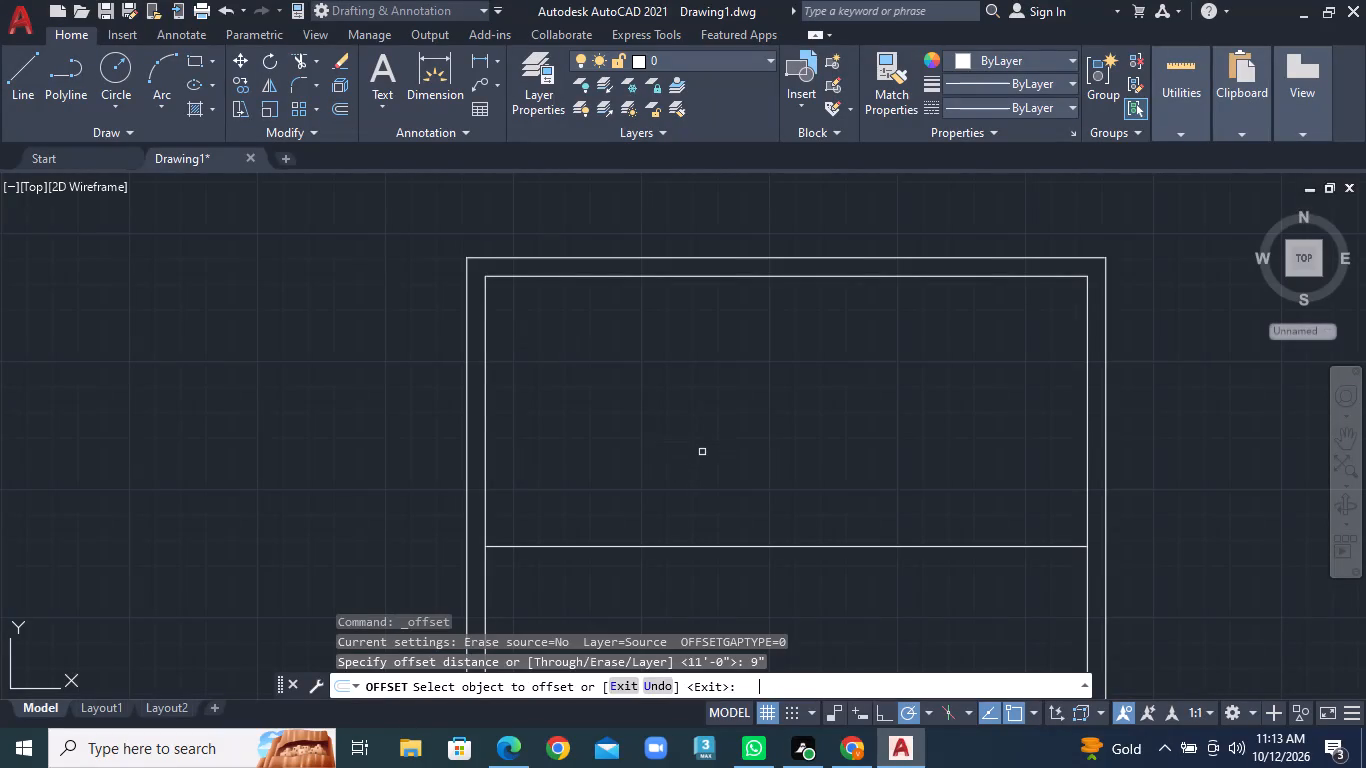
left_click(632, 546)
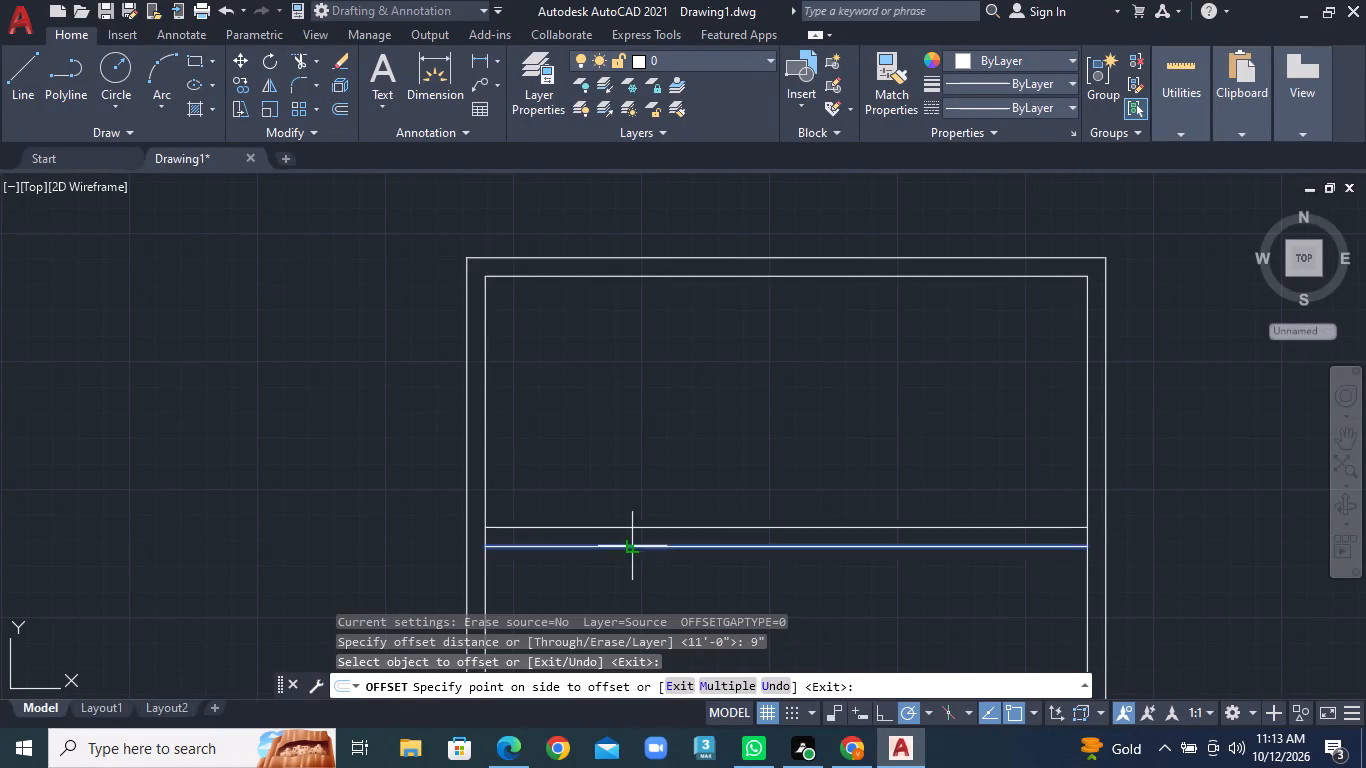
left_click(622, 592)
Offset the lower line of the first cross wall 10' downward into the plan.
scroll(641, 501, "down", 2)
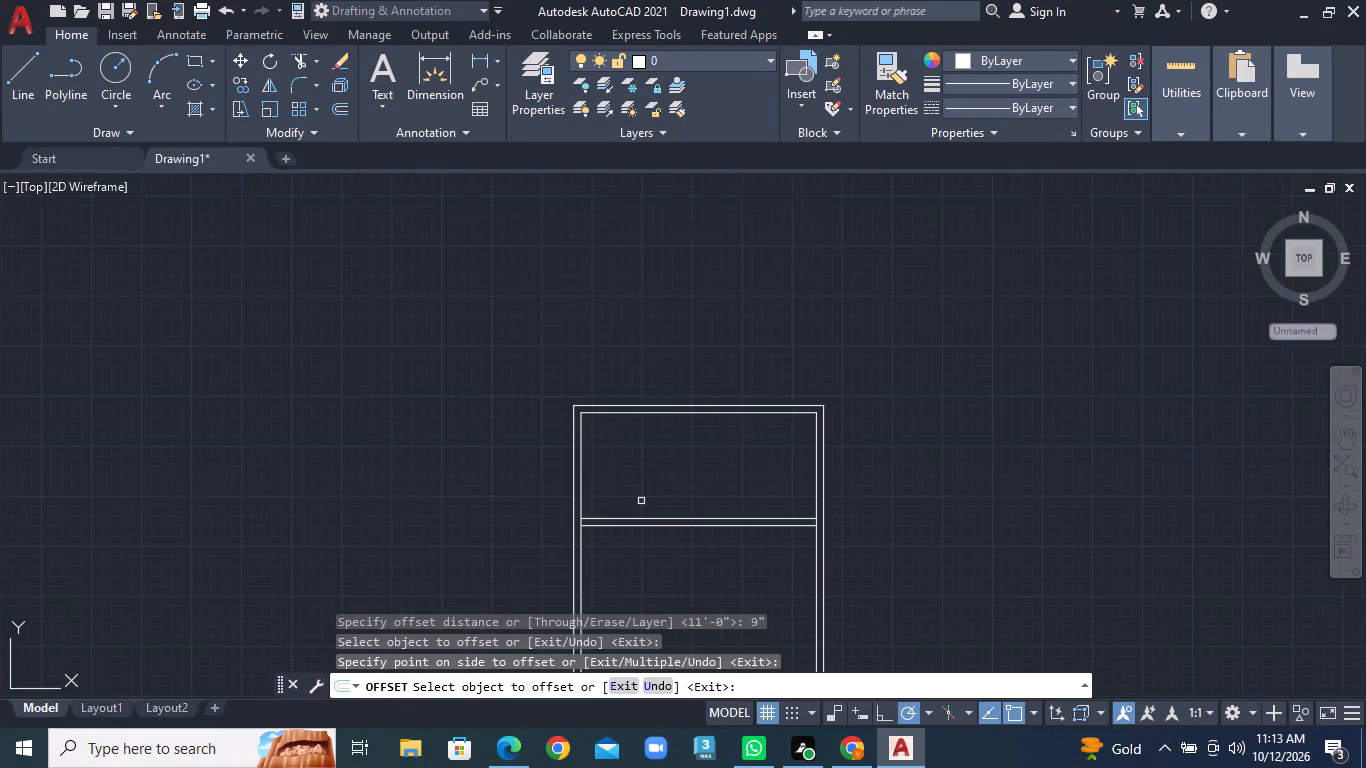
middle_click_drag(641, 501, 632, 254)
scroll(622, 255, "up", 2)
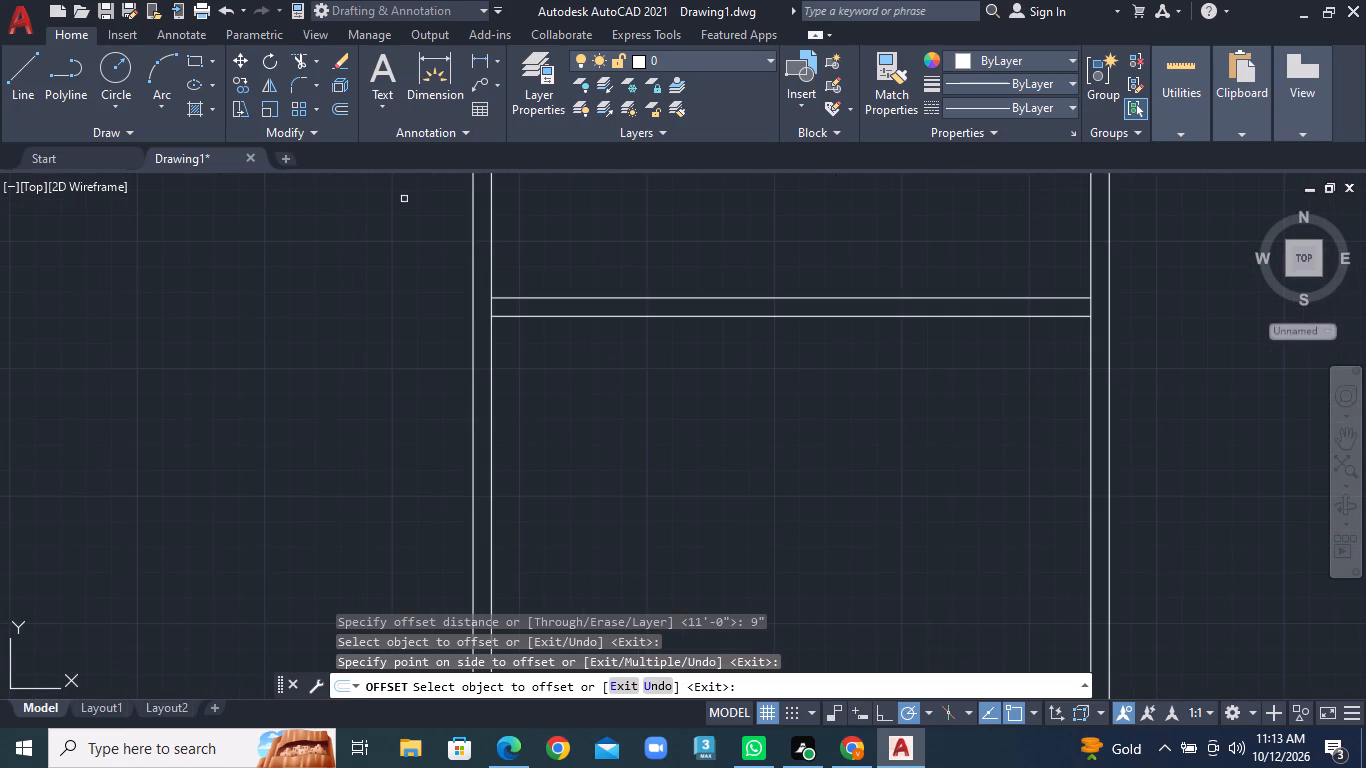
left_click(345, 105)
type("10'")
key("Return")
left_click(622, 317)
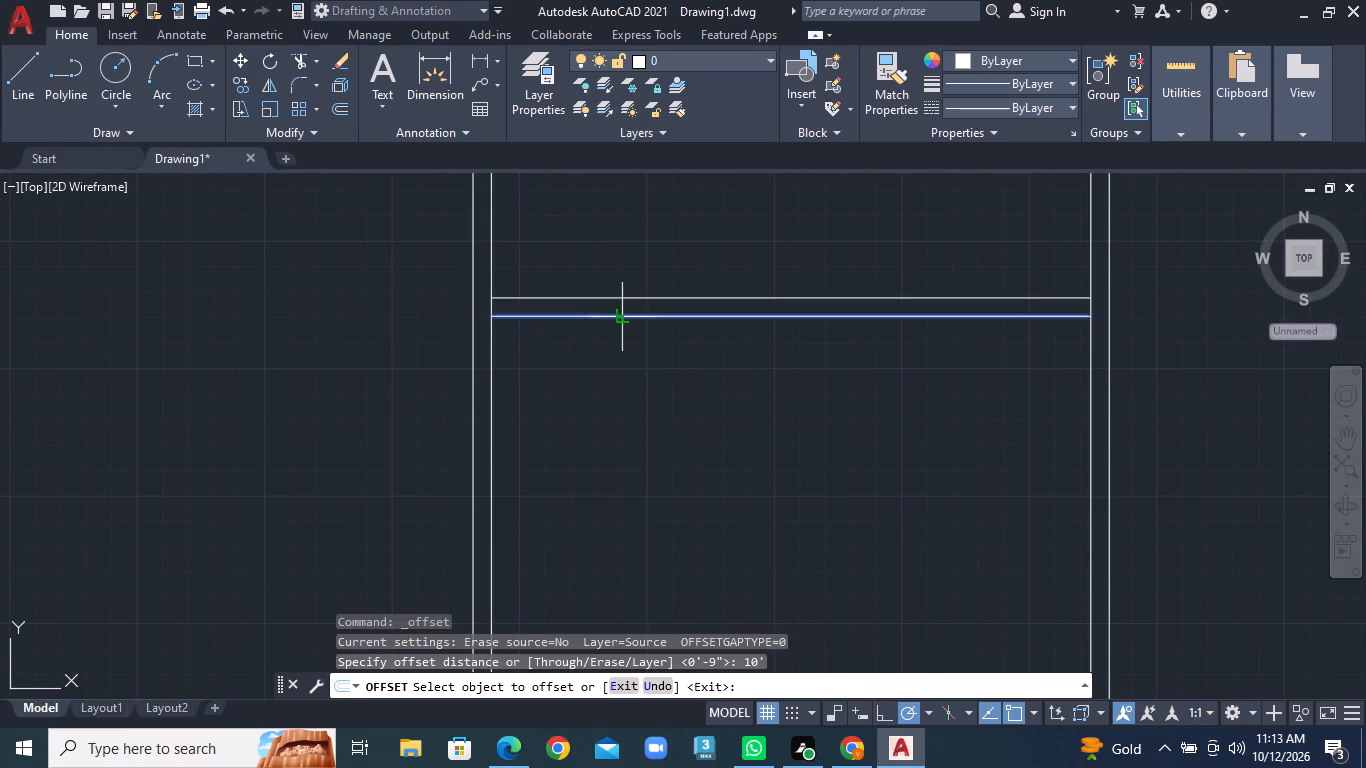
left_click(669, 482)
Offset the new horizontal line 9" downward to form the second cross wall's thickness.
middle_click_drag(707, 488, 589, 262)
scroll(669, 472, "up", 1)
scroll(527, 379, "down", 2)
middle_click_drag(555, 445, 536, 399)
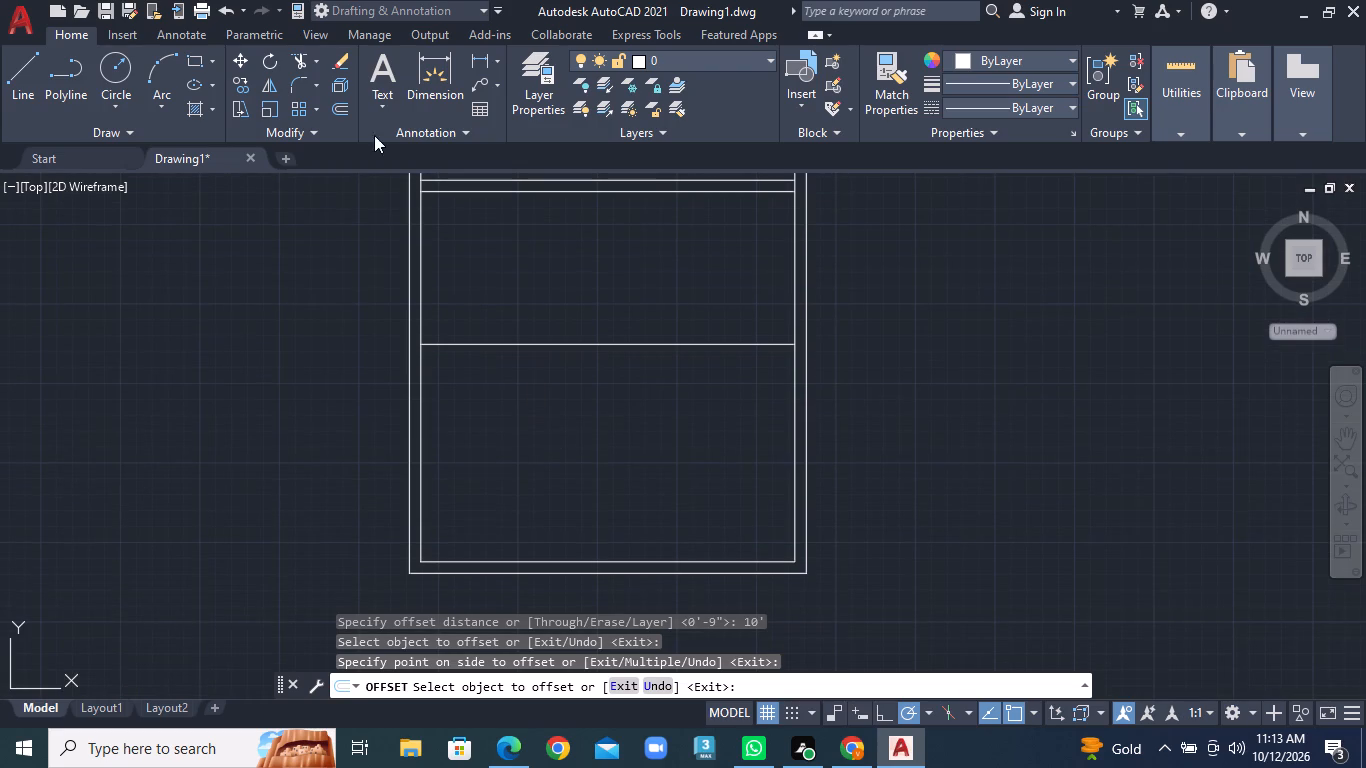
left_click(336, 111)
type("9\"")
key("Return")
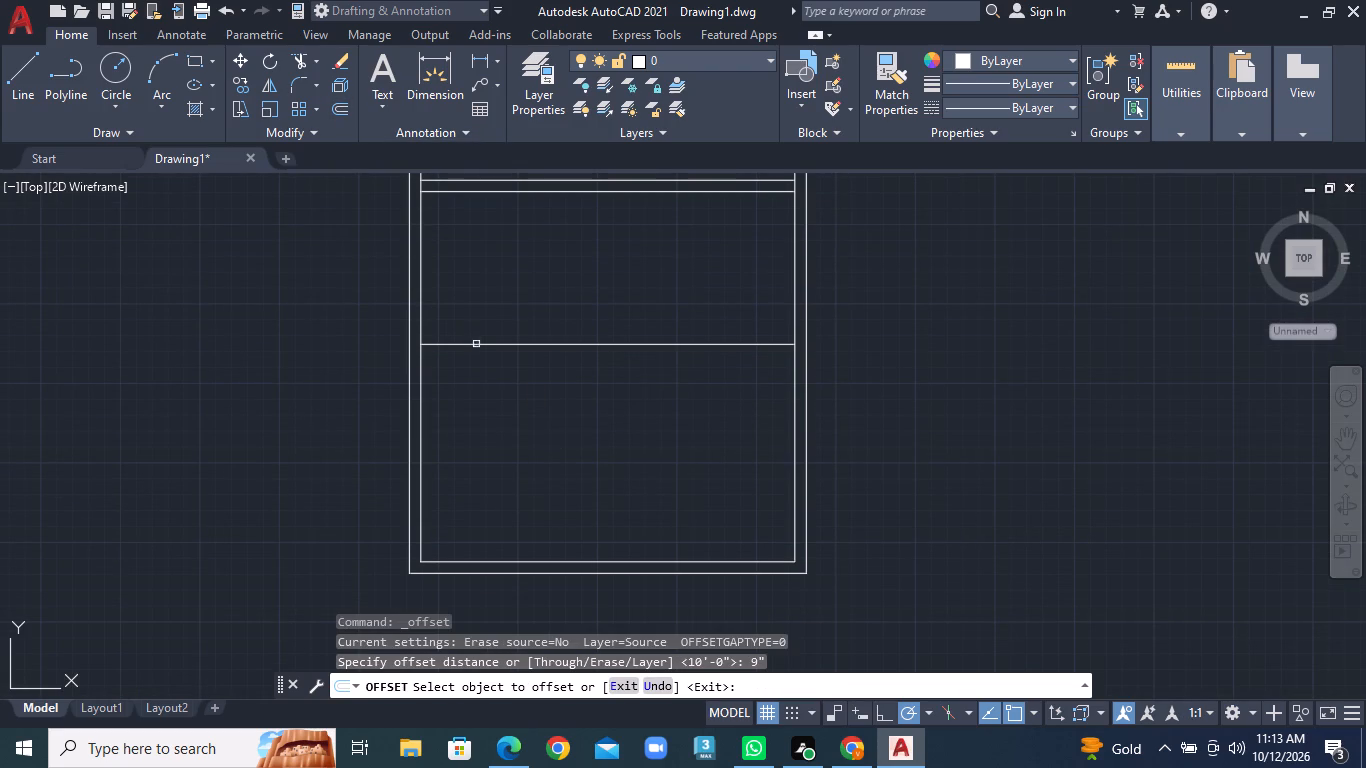
left_click(477, 346)
left_click(481, 378)
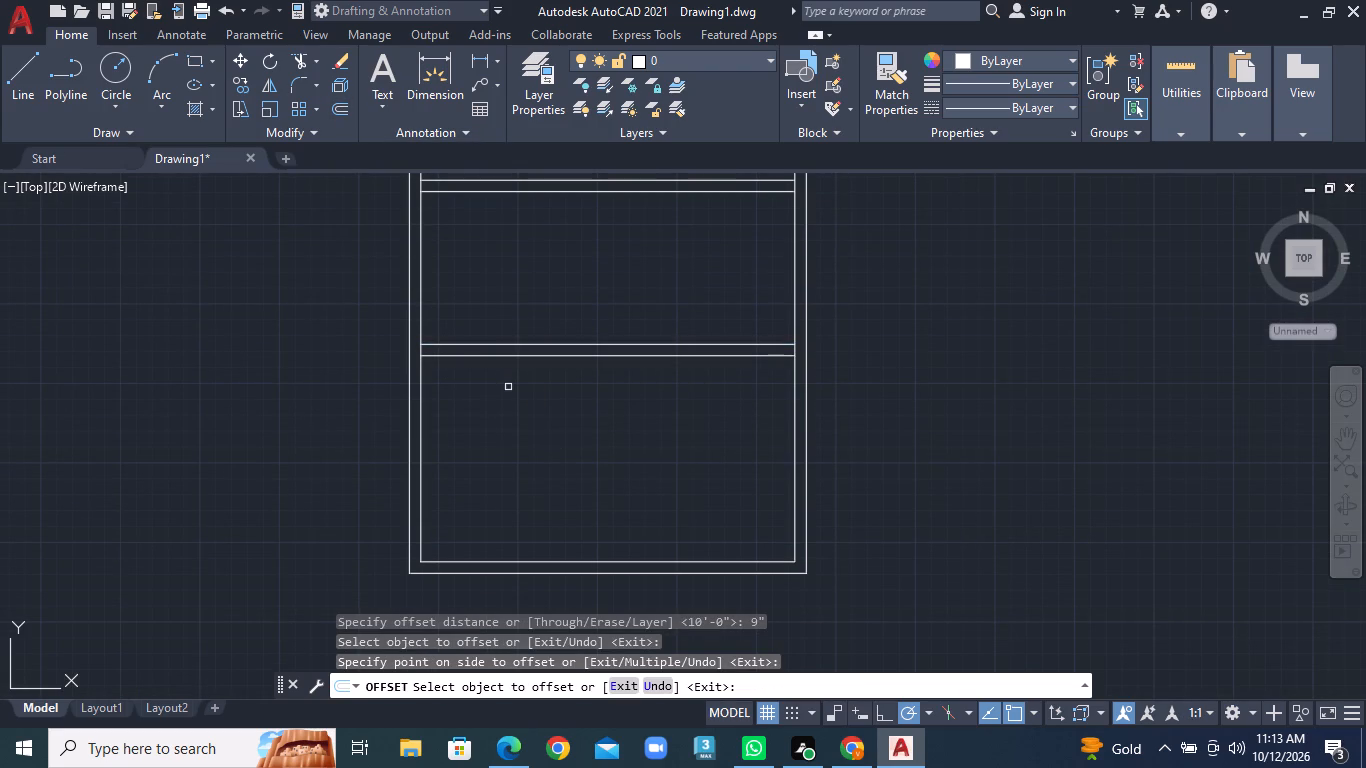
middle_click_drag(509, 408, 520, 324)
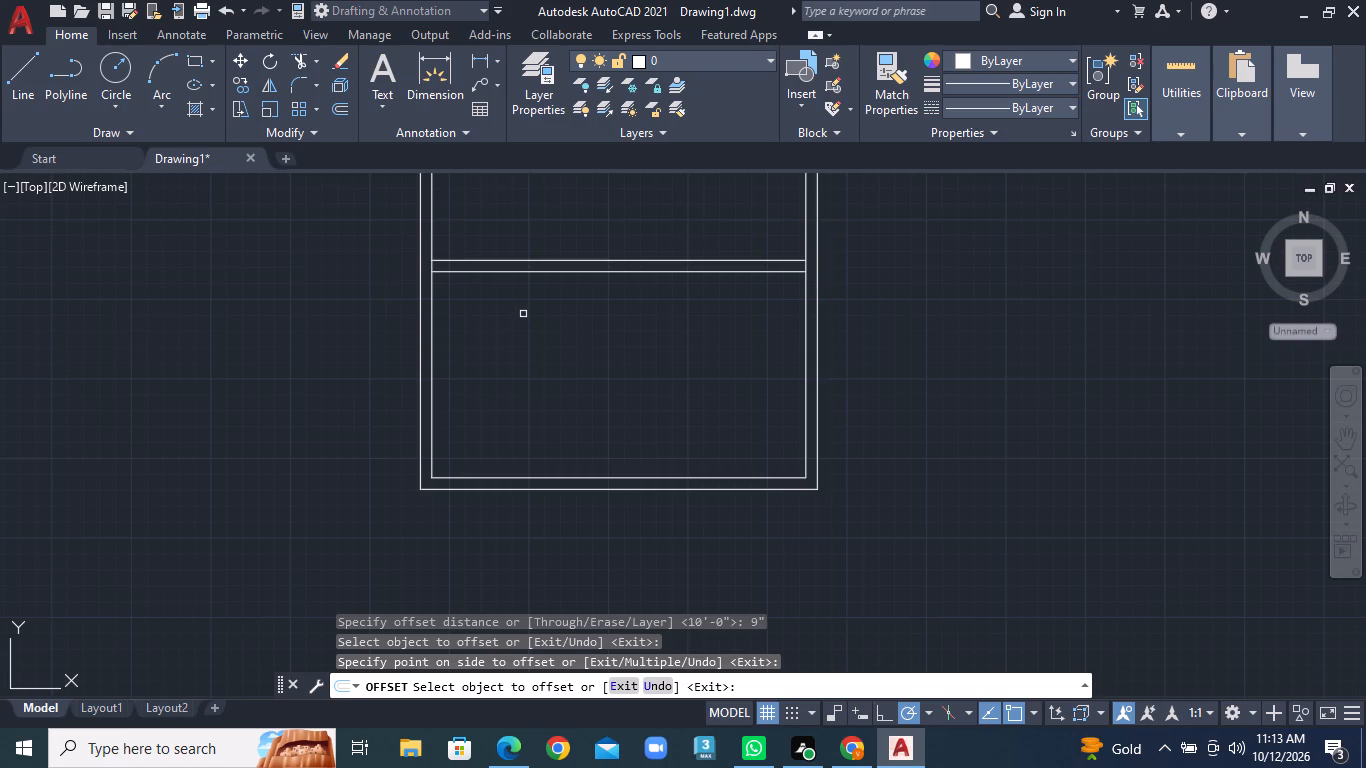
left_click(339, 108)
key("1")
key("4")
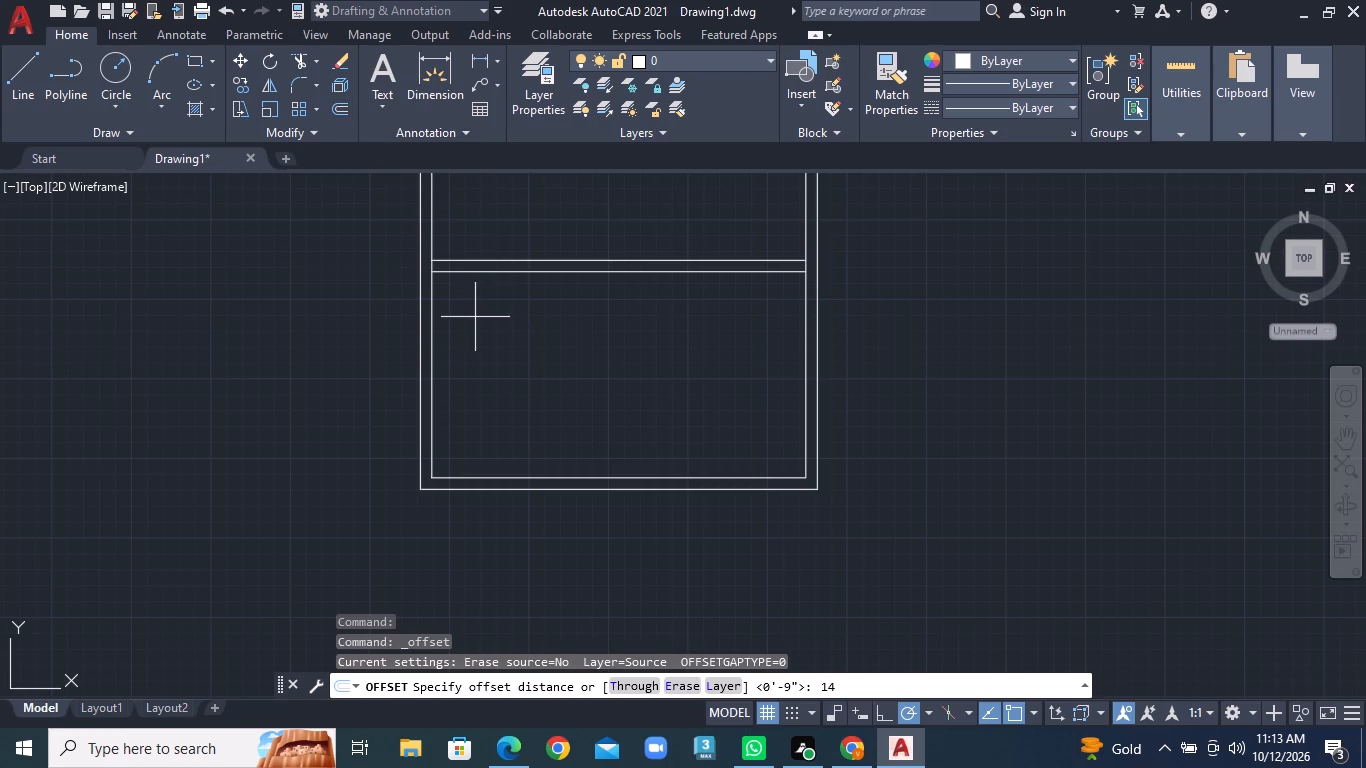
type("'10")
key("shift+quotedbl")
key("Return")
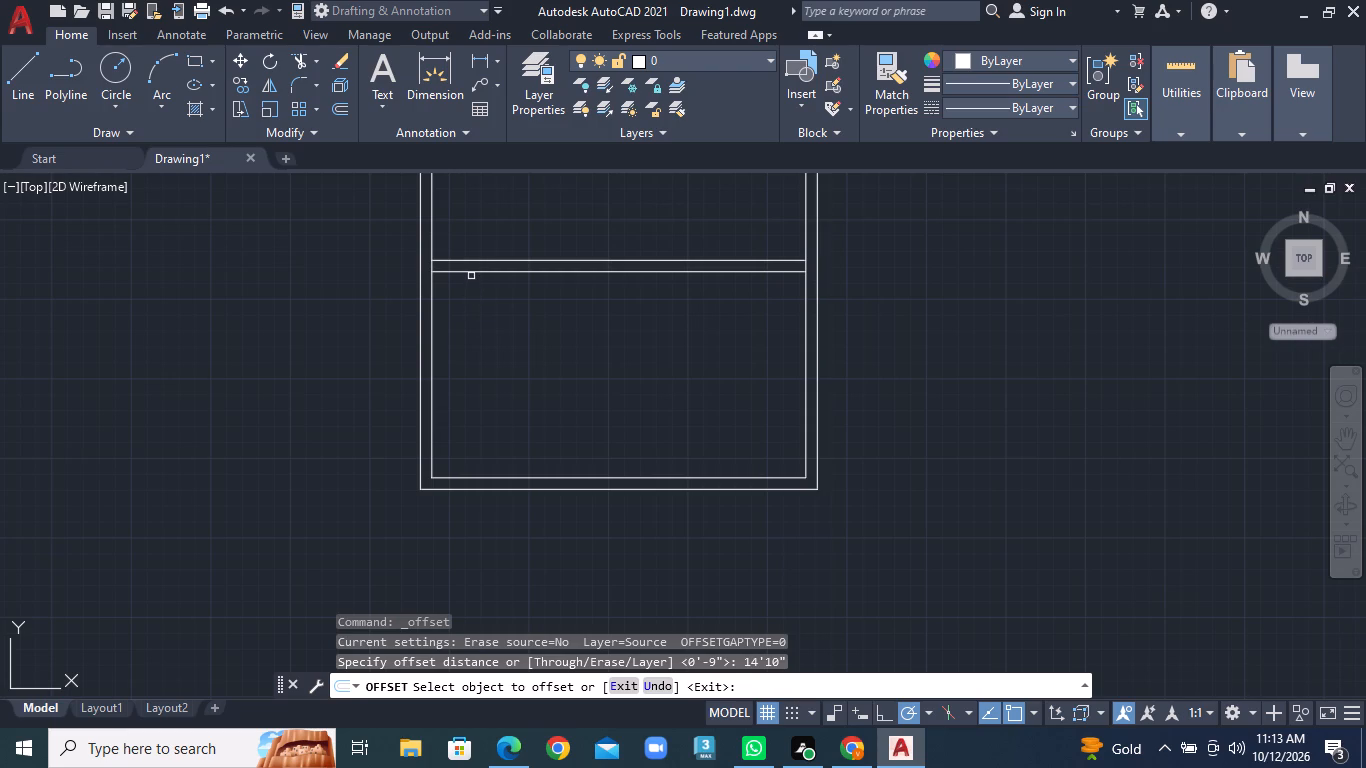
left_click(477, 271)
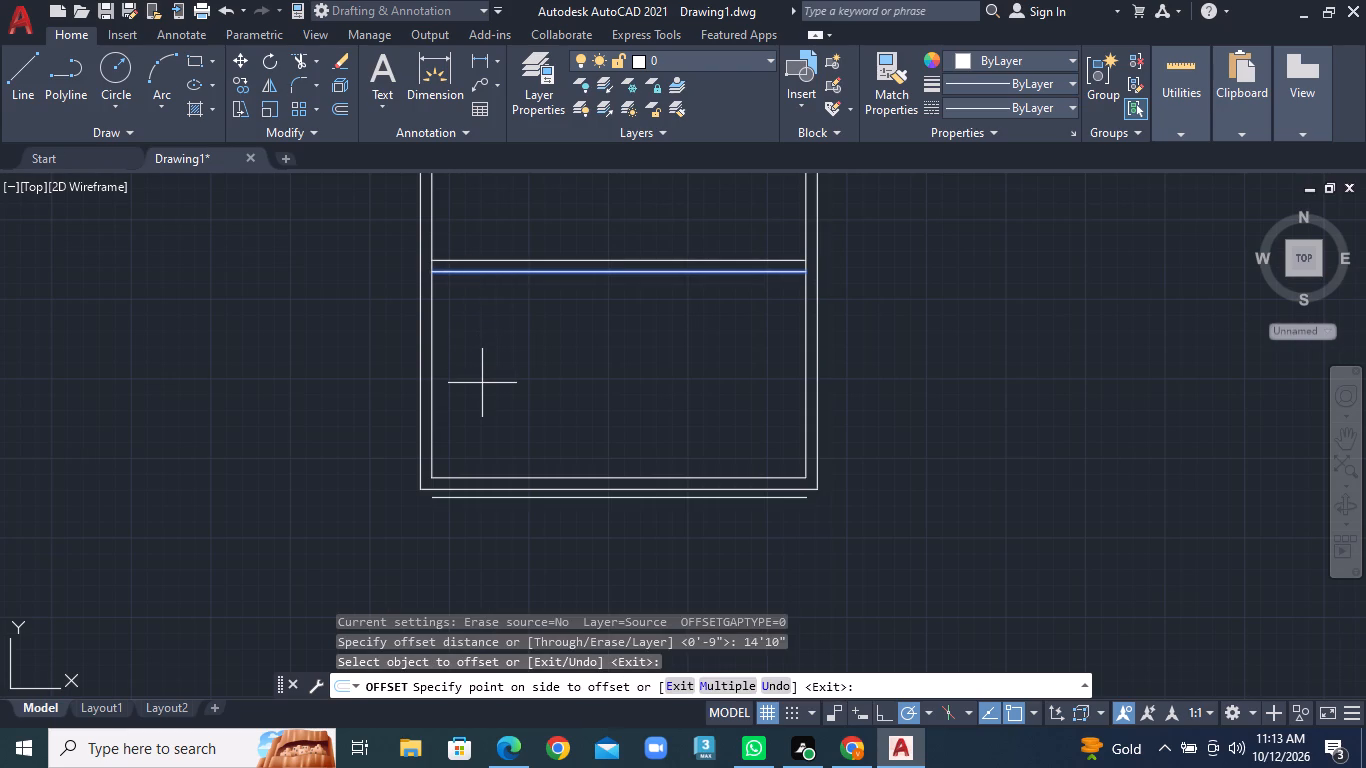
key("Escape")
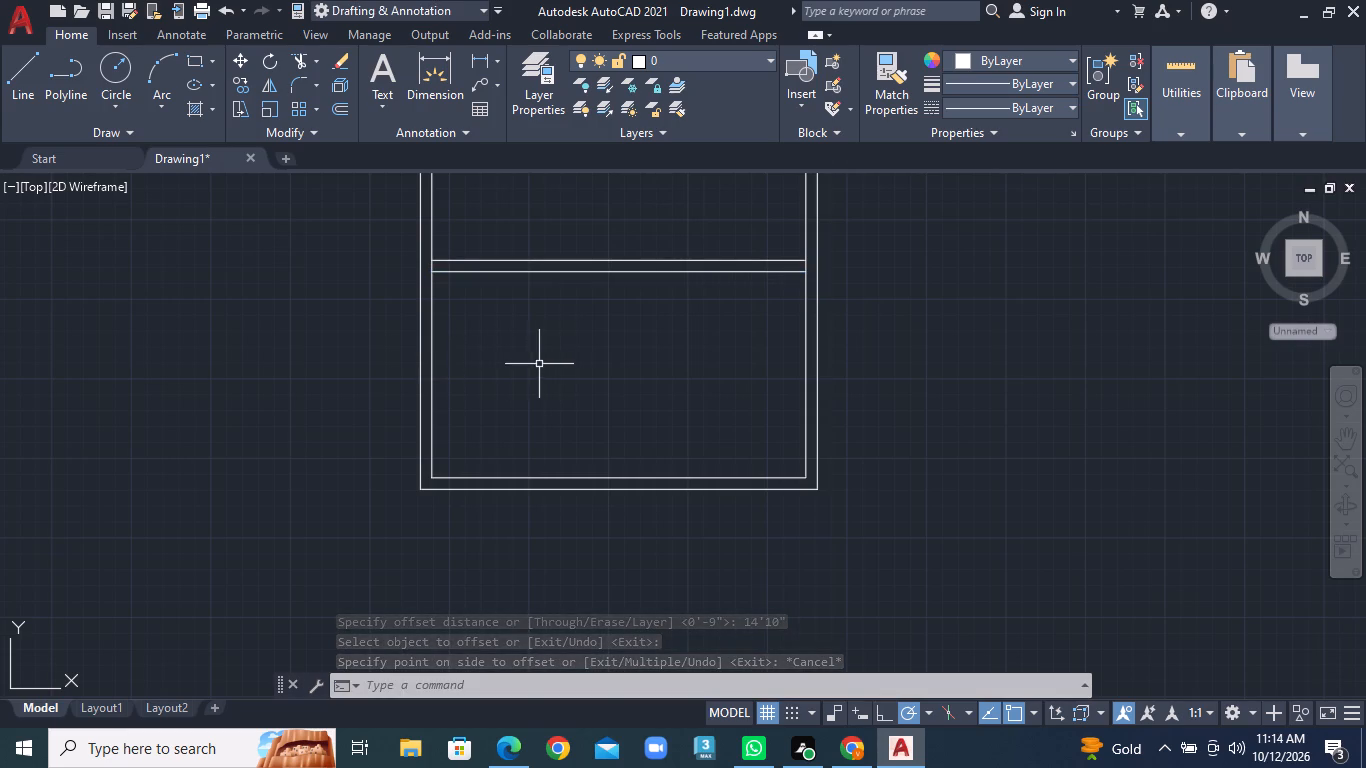
Offset the inner line of the plan's left outer wall 12' to the right, into the plan.
middle_click_drag(595, 286, 538, 509)
middle_click_drag(532, 314, 510, 411)
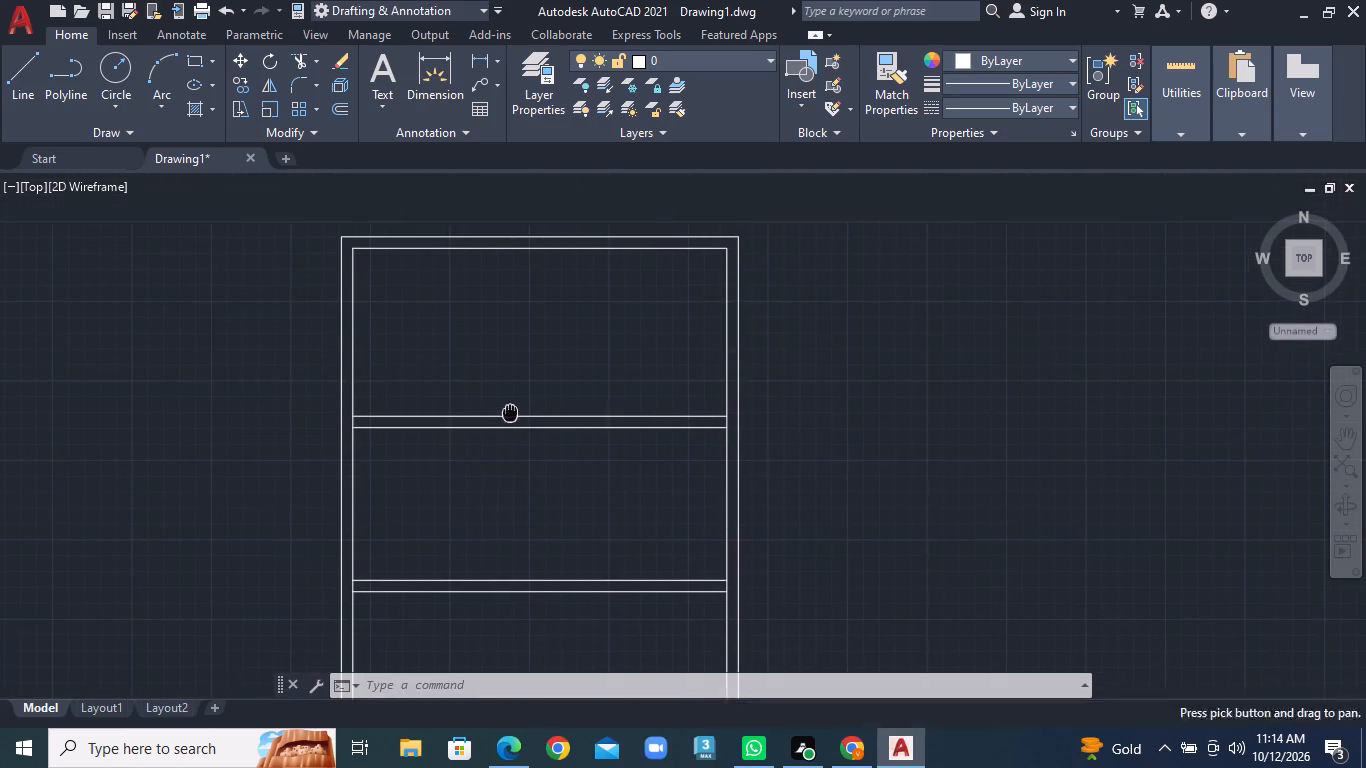
middle_click_drag(425, 392, 390, 351)
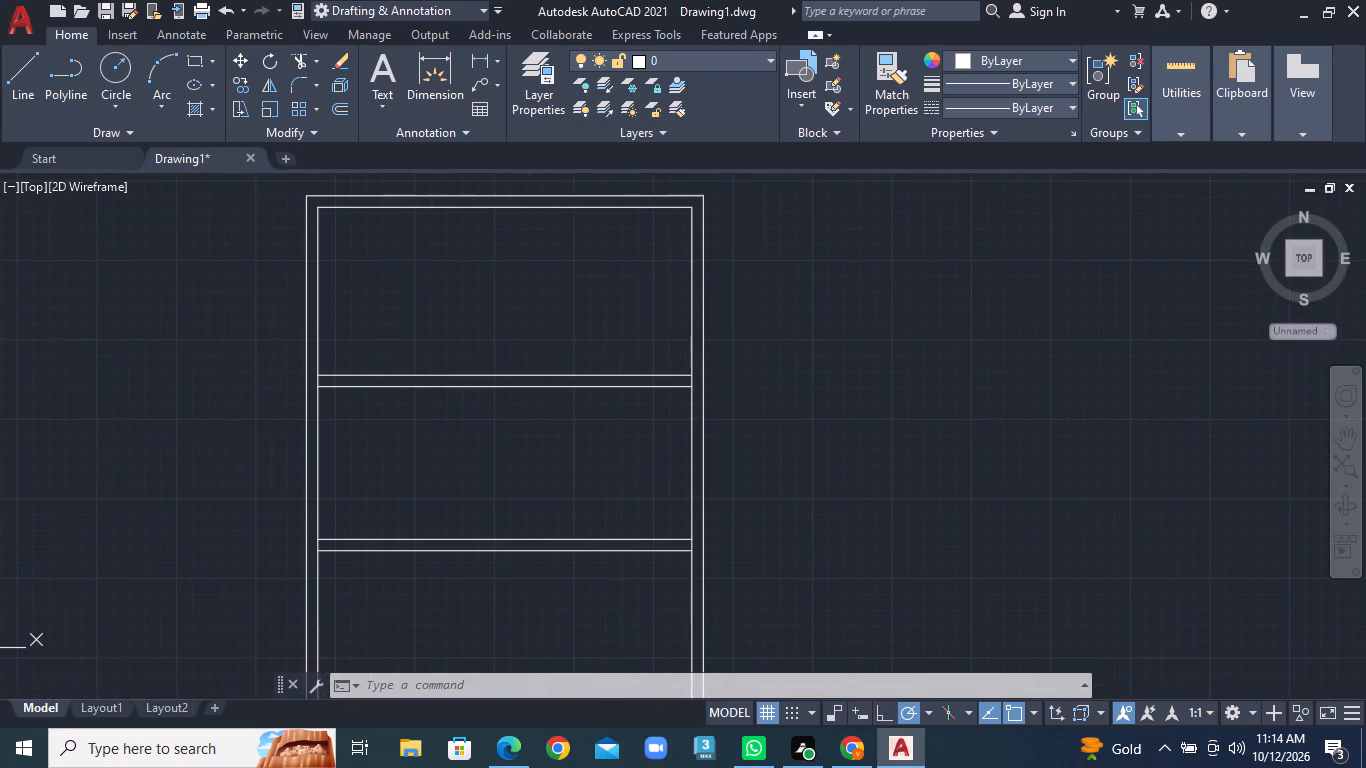
middle_click_drag(390, 351, 463, 353)
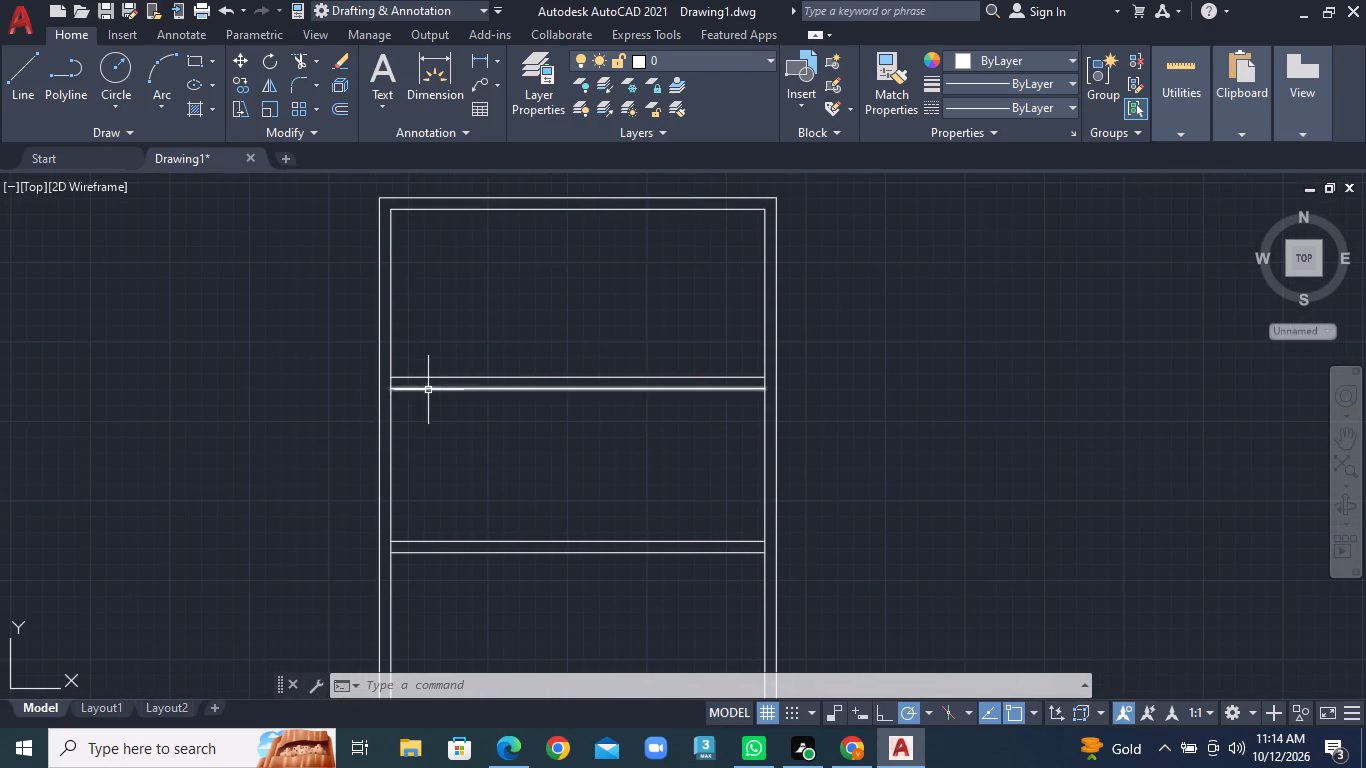
left_click(340, 110)
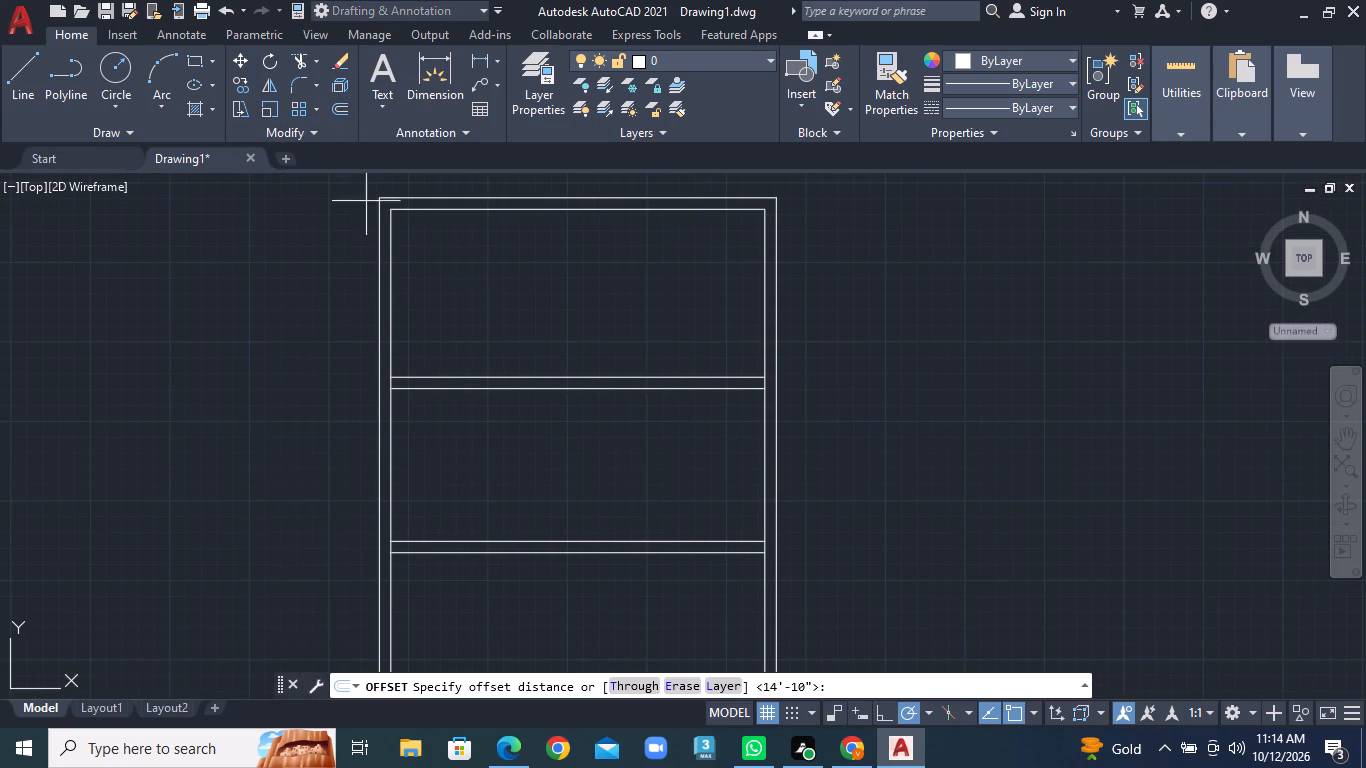
type("12'")
key("Return")
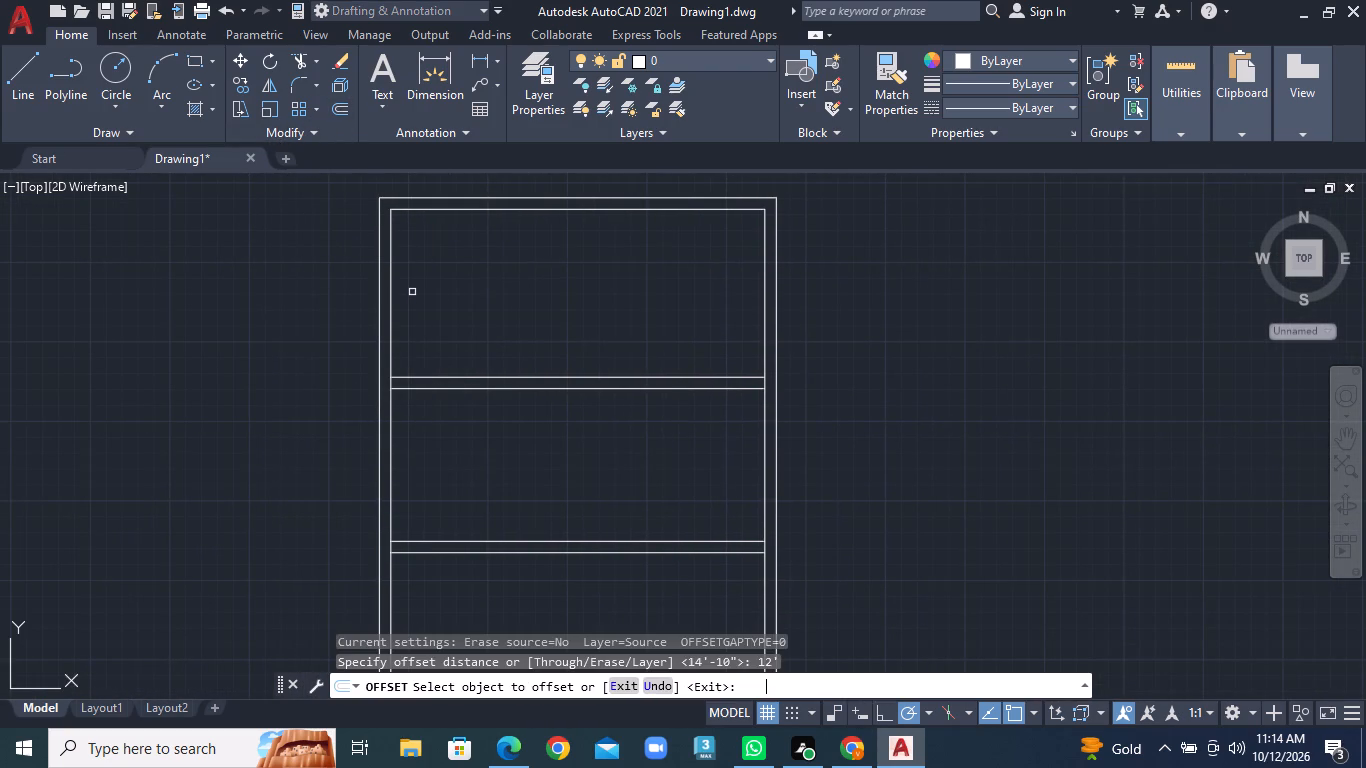
left_click(393, 292)
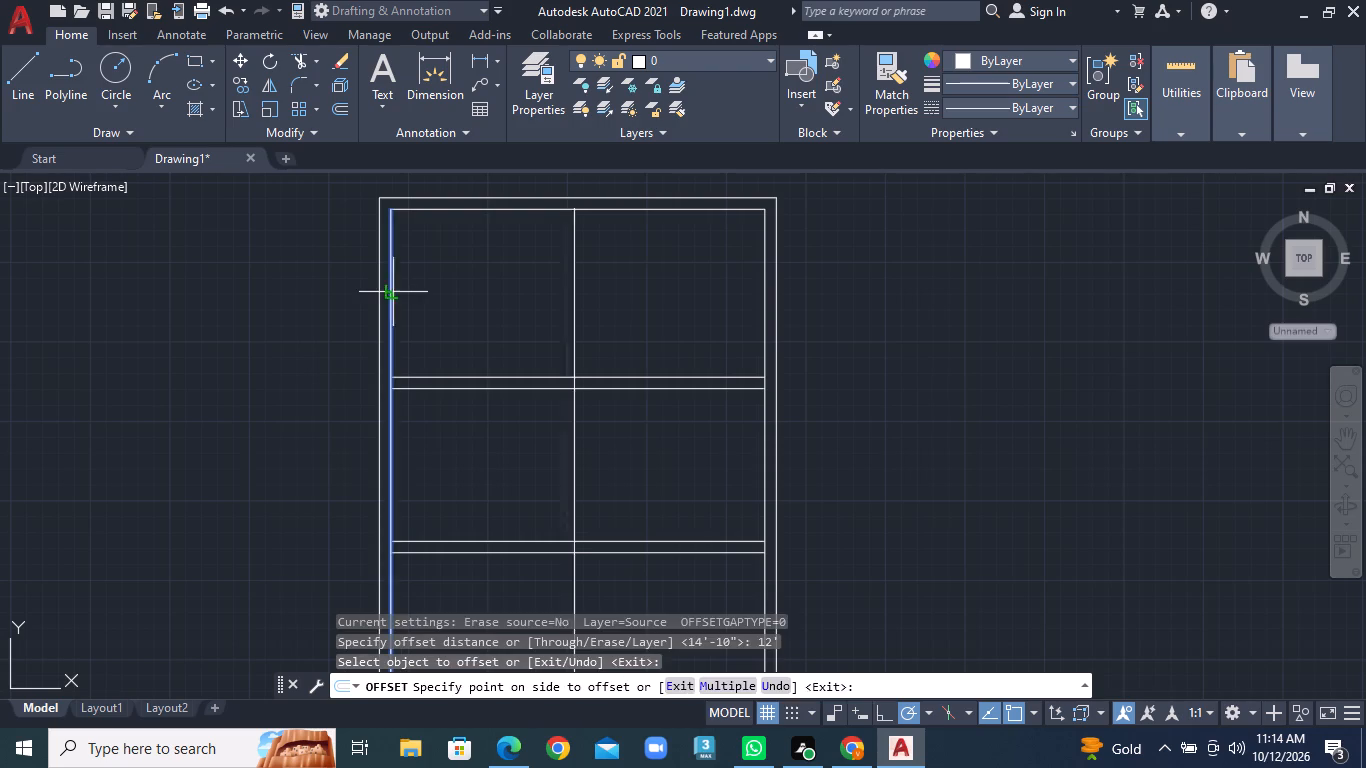
left_click(449, 292)
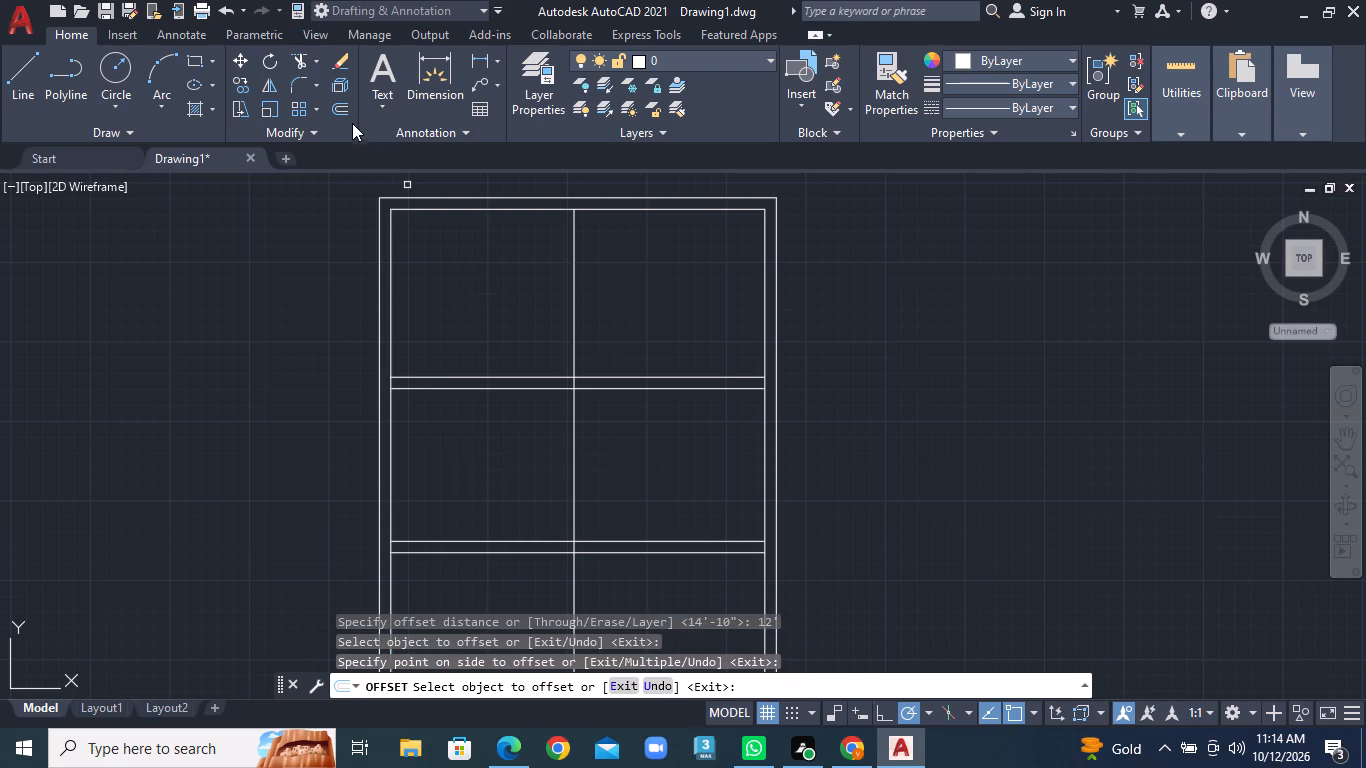
Offset the new vertical interior line 9" to the right to form the dividing wall's thickness.
left_click(343, 106)
type("9\"")
key("Return")
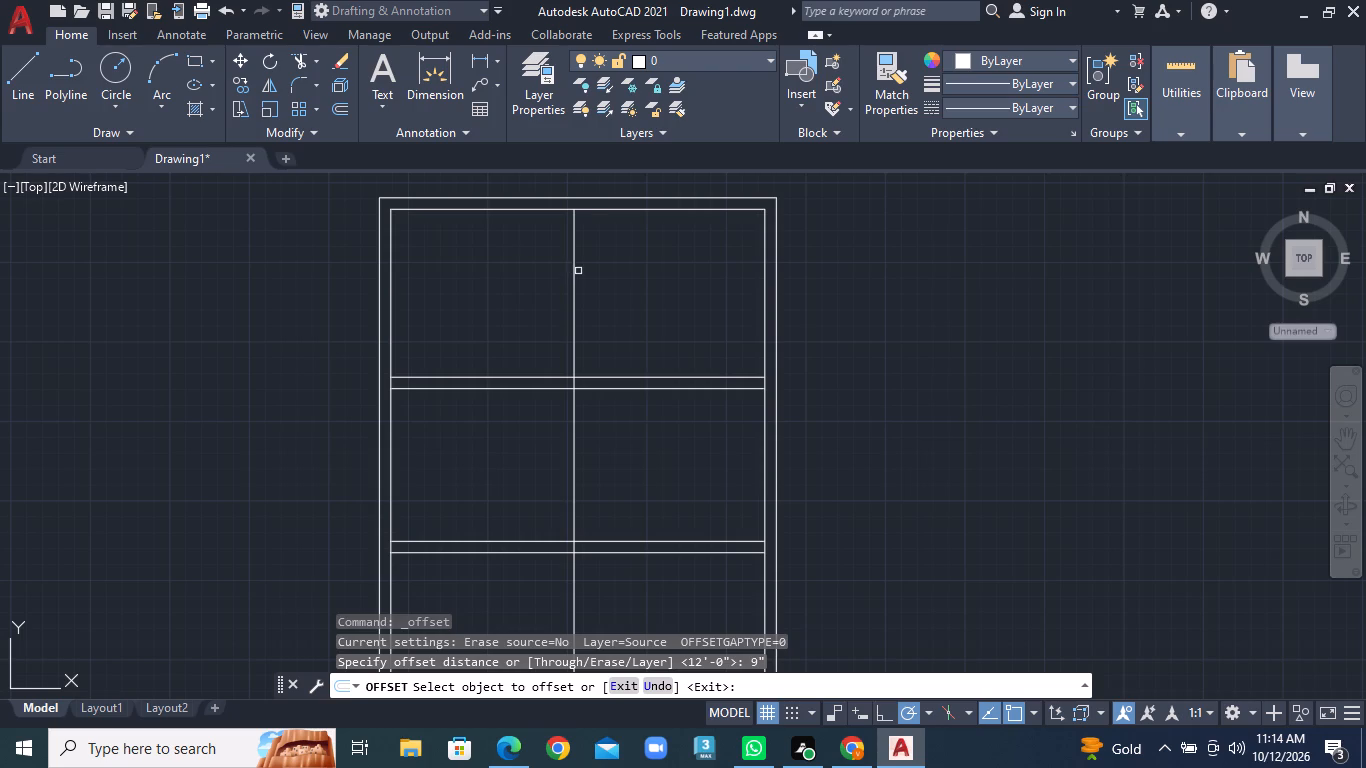
left_click(575, 271)
left_click(615, 271)
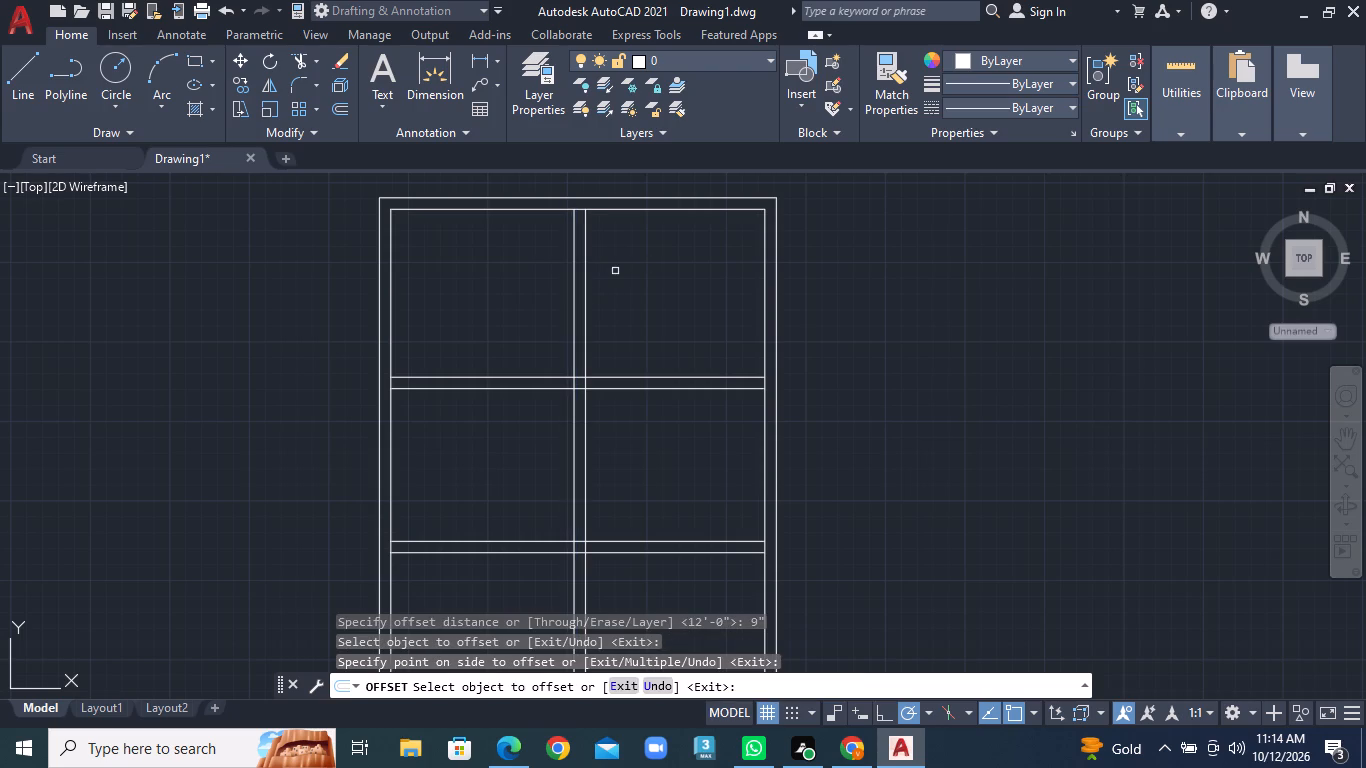
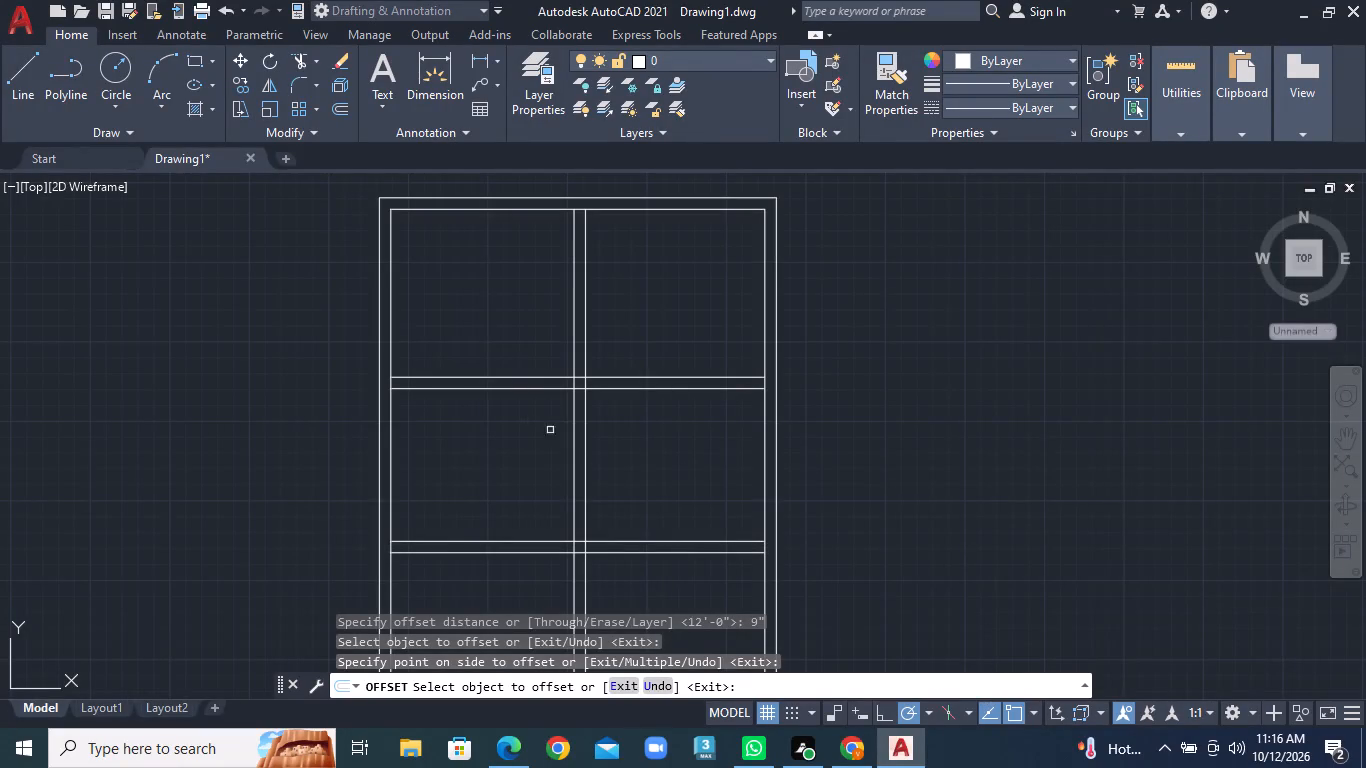
Trim both lines of the vertical dividing wall out of the middle and bottom rows, keeping it only between the top rooms.
left_click(318, 59)
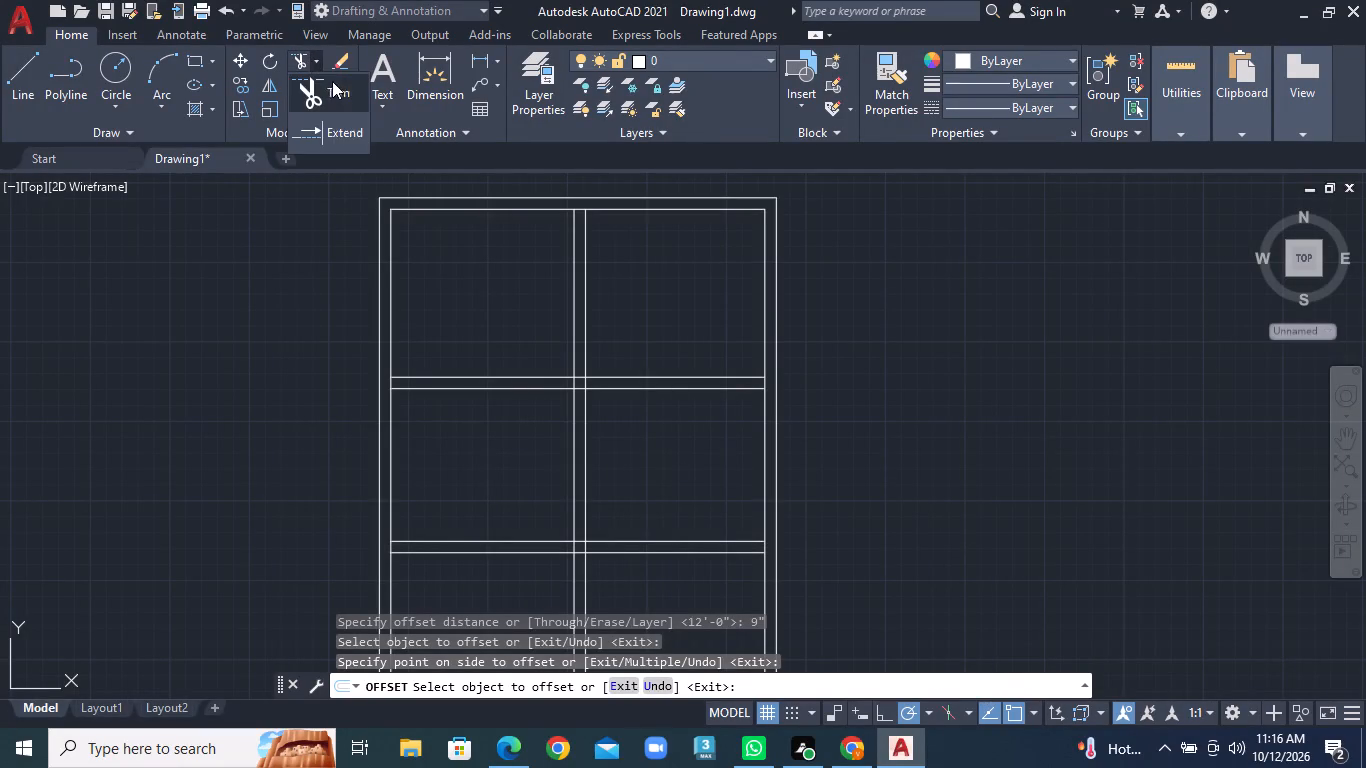
left_click(337, 91)
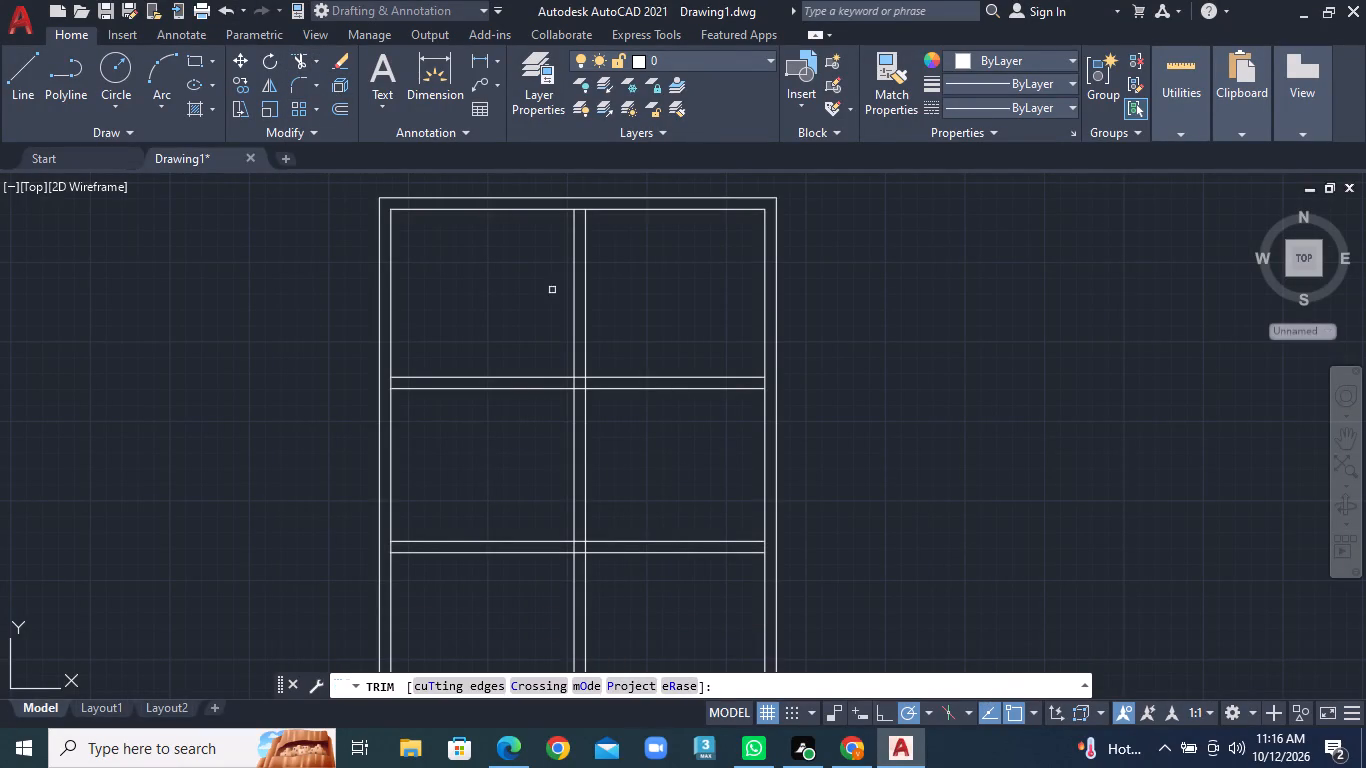
left_click(554, 444)
left_click(642, 444)
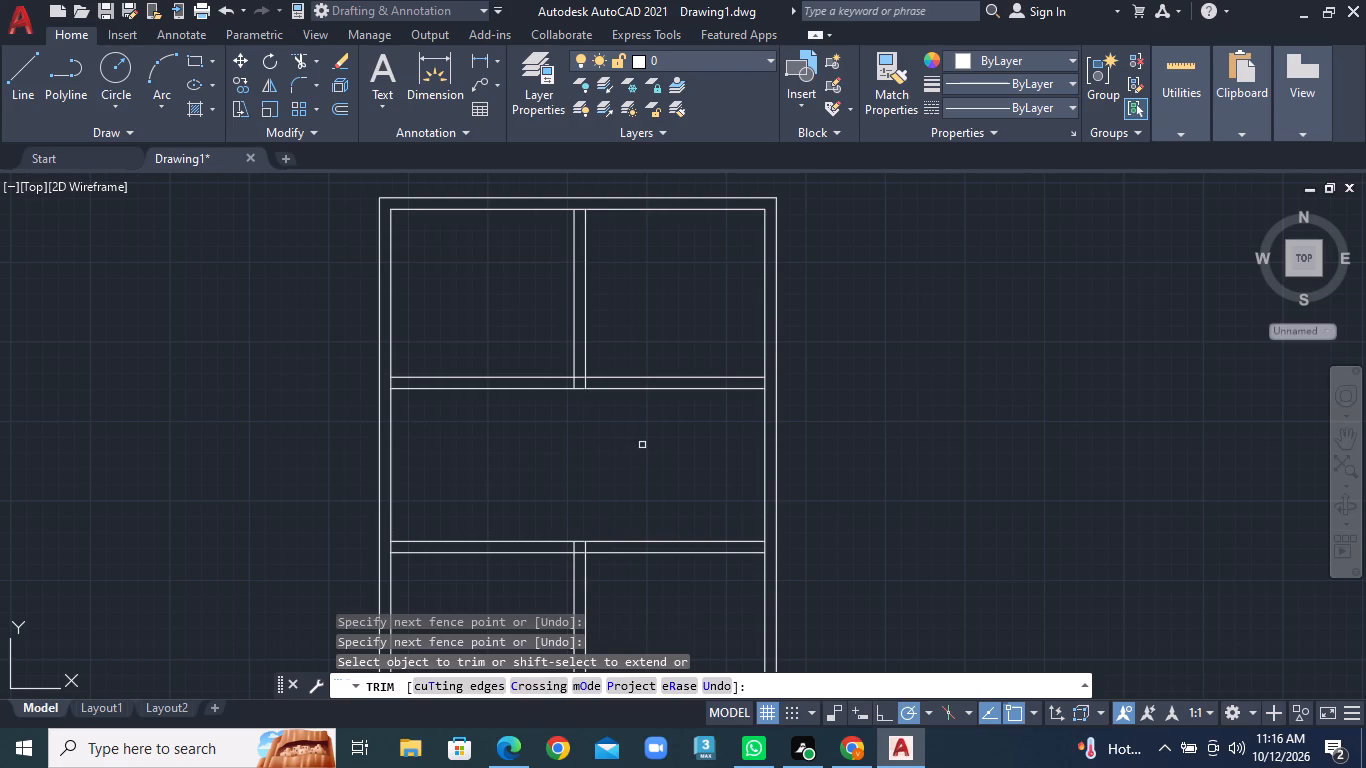
left_click(547, 588)
left_click(622, 588)
Offset the inner line of the plan's left outer wall 16'9" to the right, into the plan.
left_click(342, 103)
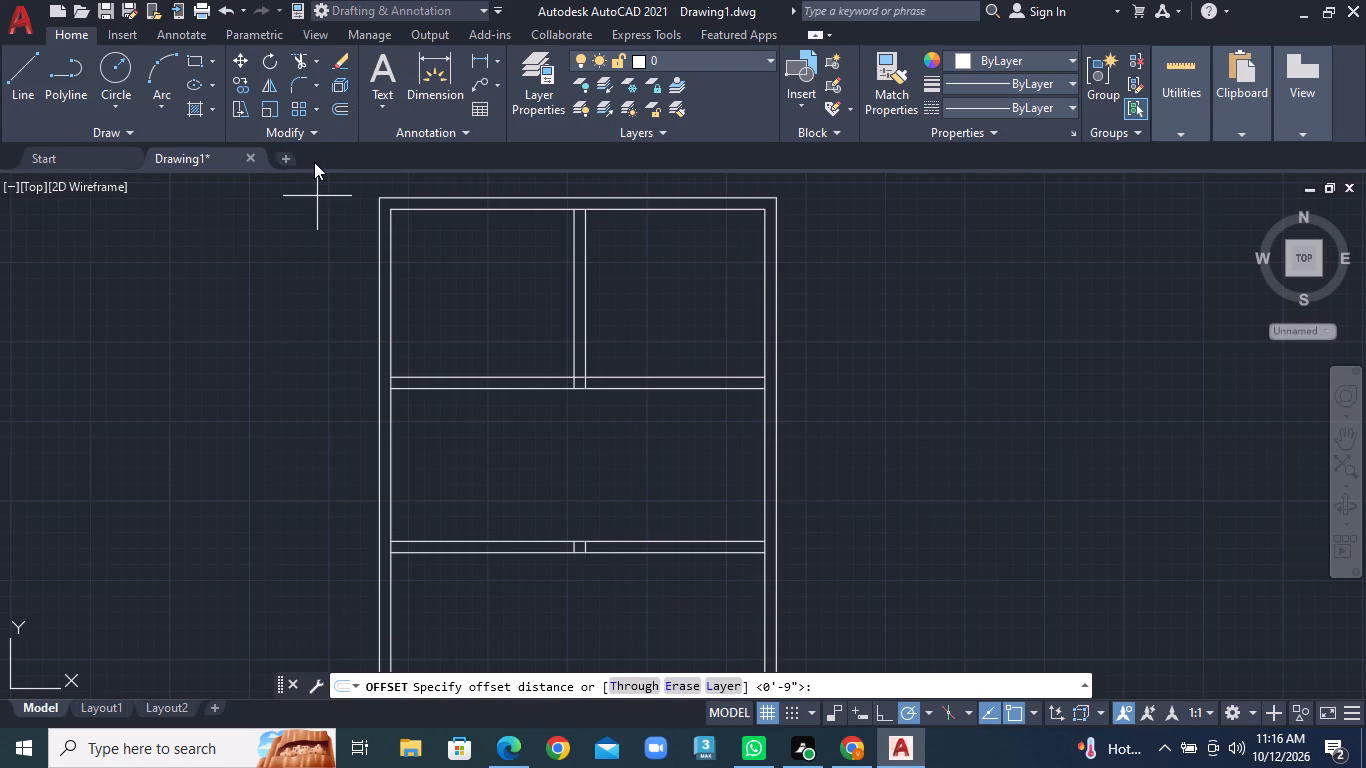
type("16'9")
key("shift+quotedbl")
key("Return")
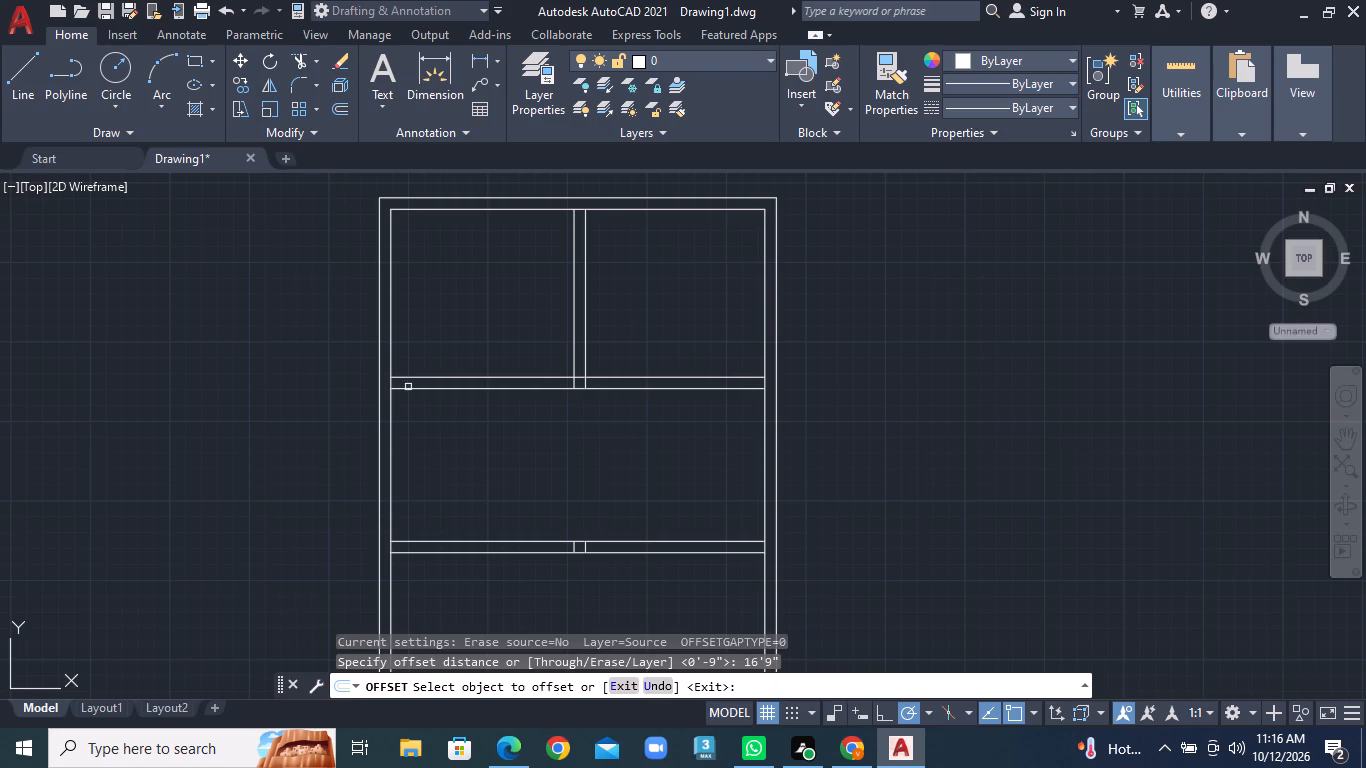
left_click(392, 422)
left_click(530, 434)
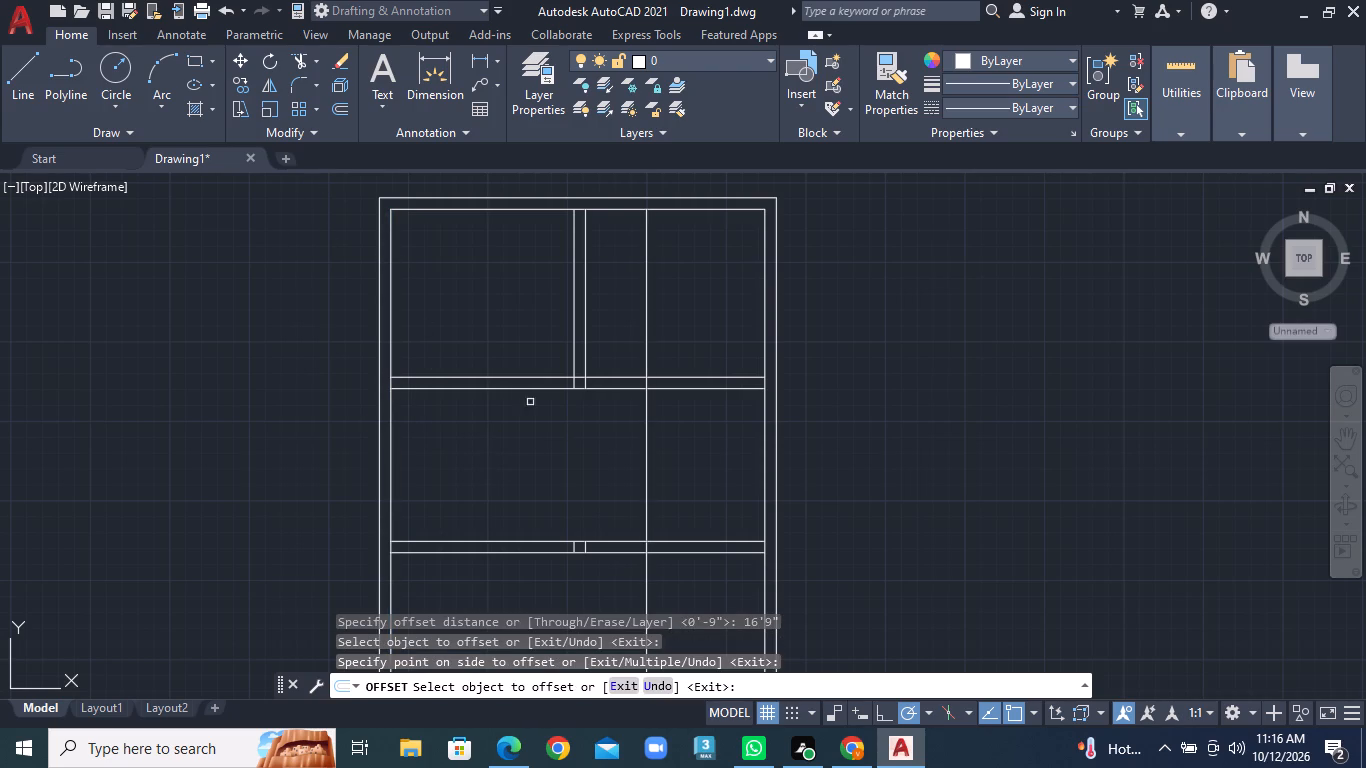
Offset the new vertical line 9" to the right to form the second dividing wall's thickness.
left_click(337, 104)
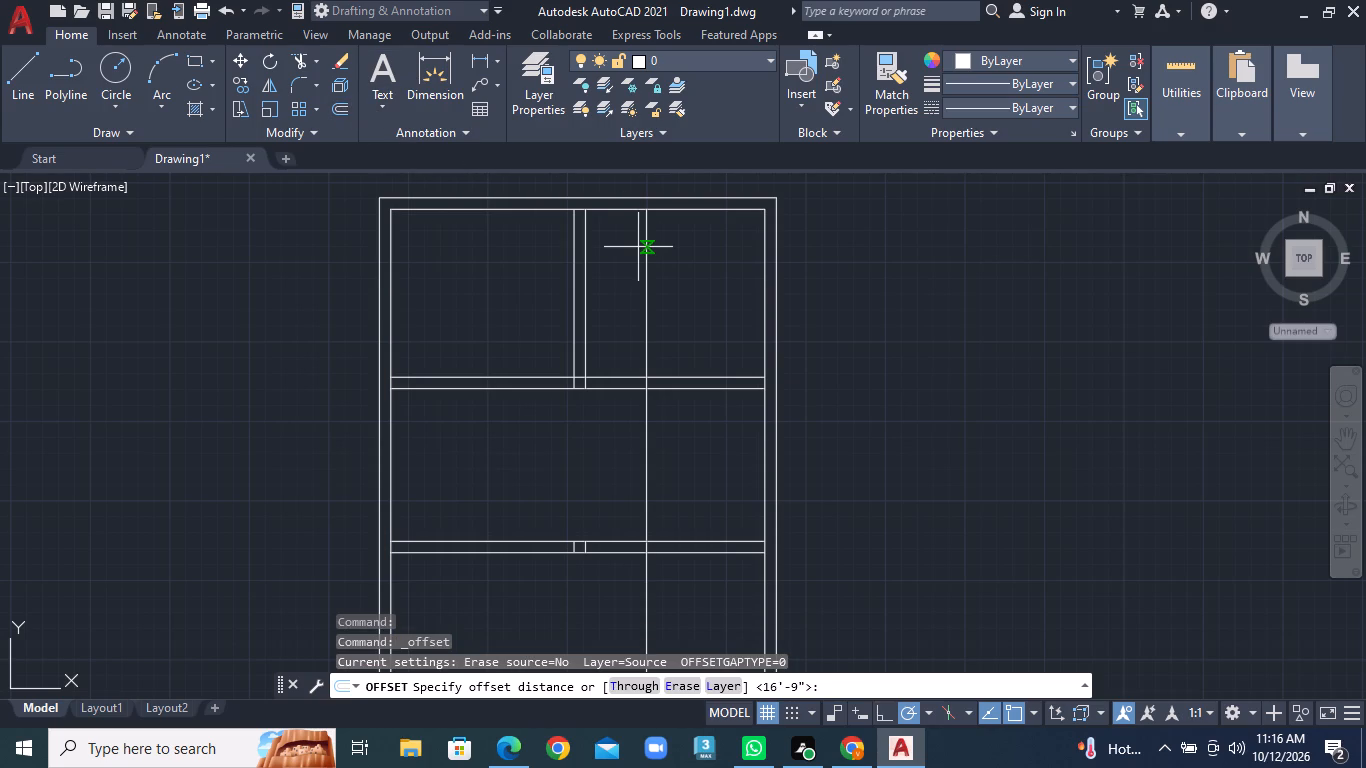
key("9")
key("shift+quotedbl")
key("Return")
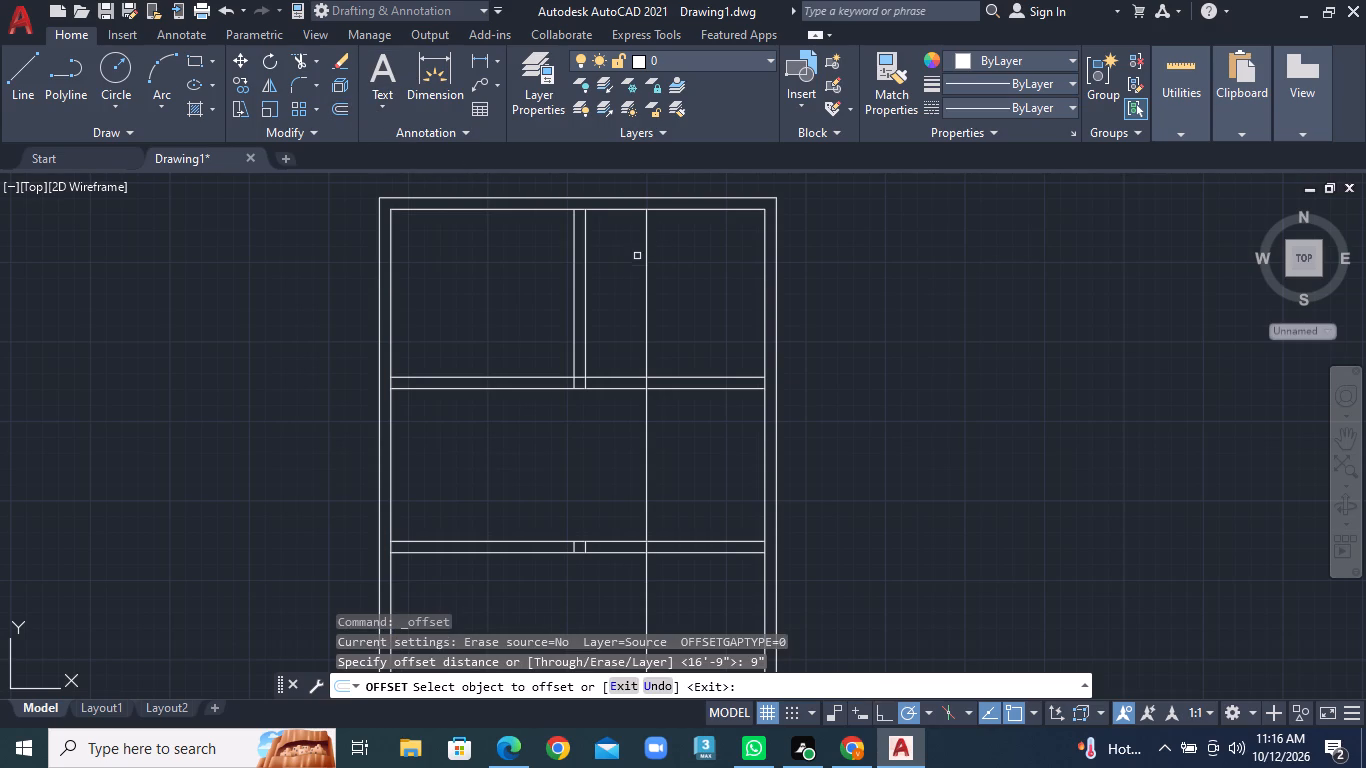
left_click(647, 267)
left_click(680, 278)
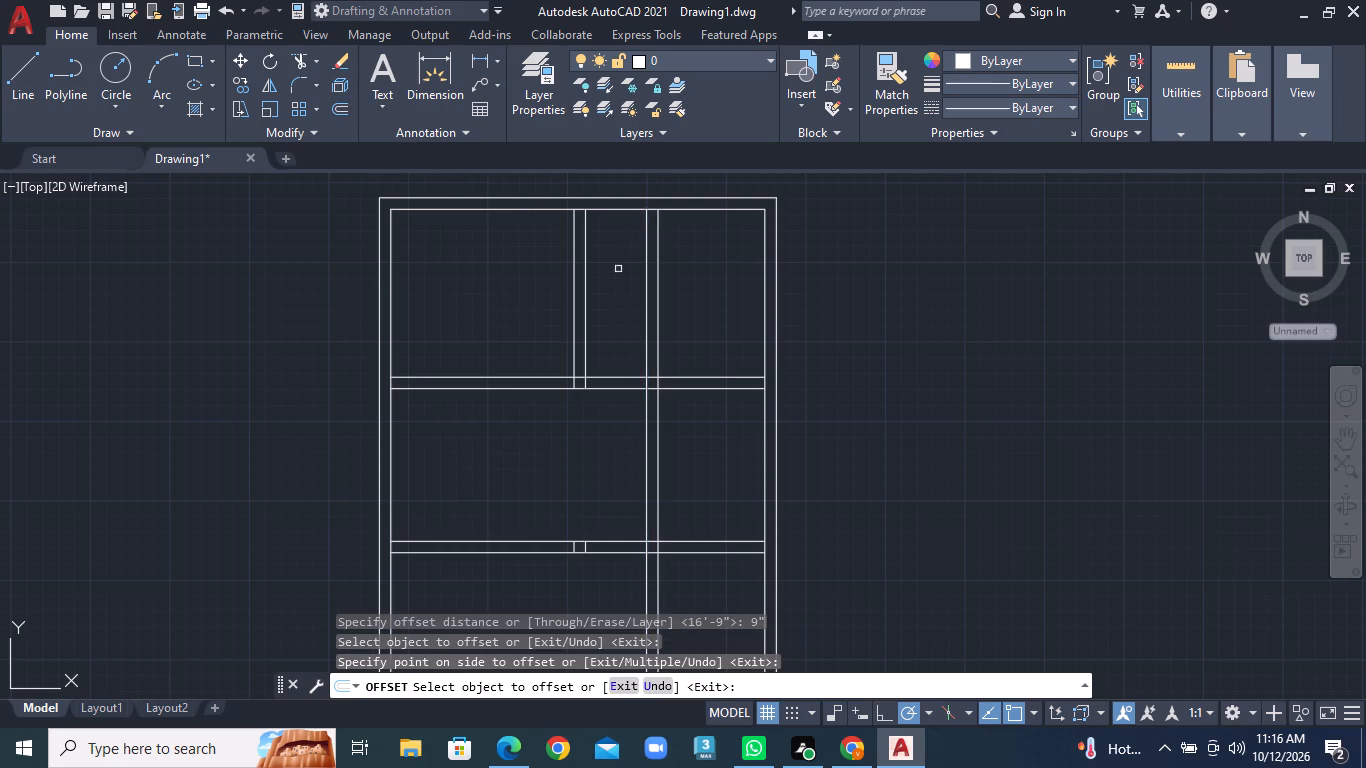
Trim both lines of the second vertical wall out of the top row, above the first cross wall.
left_click(319, 56)
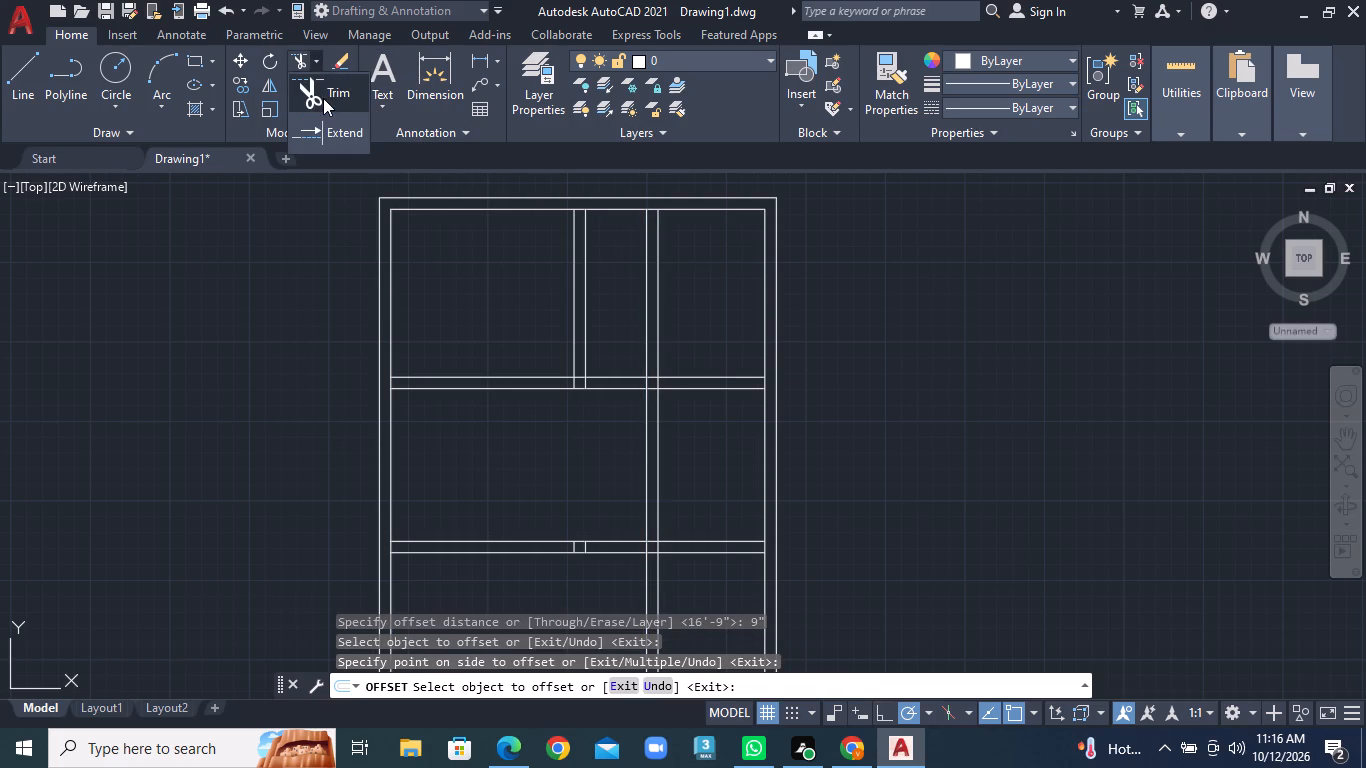
left_click(330, 98)
left_click(621, 269)
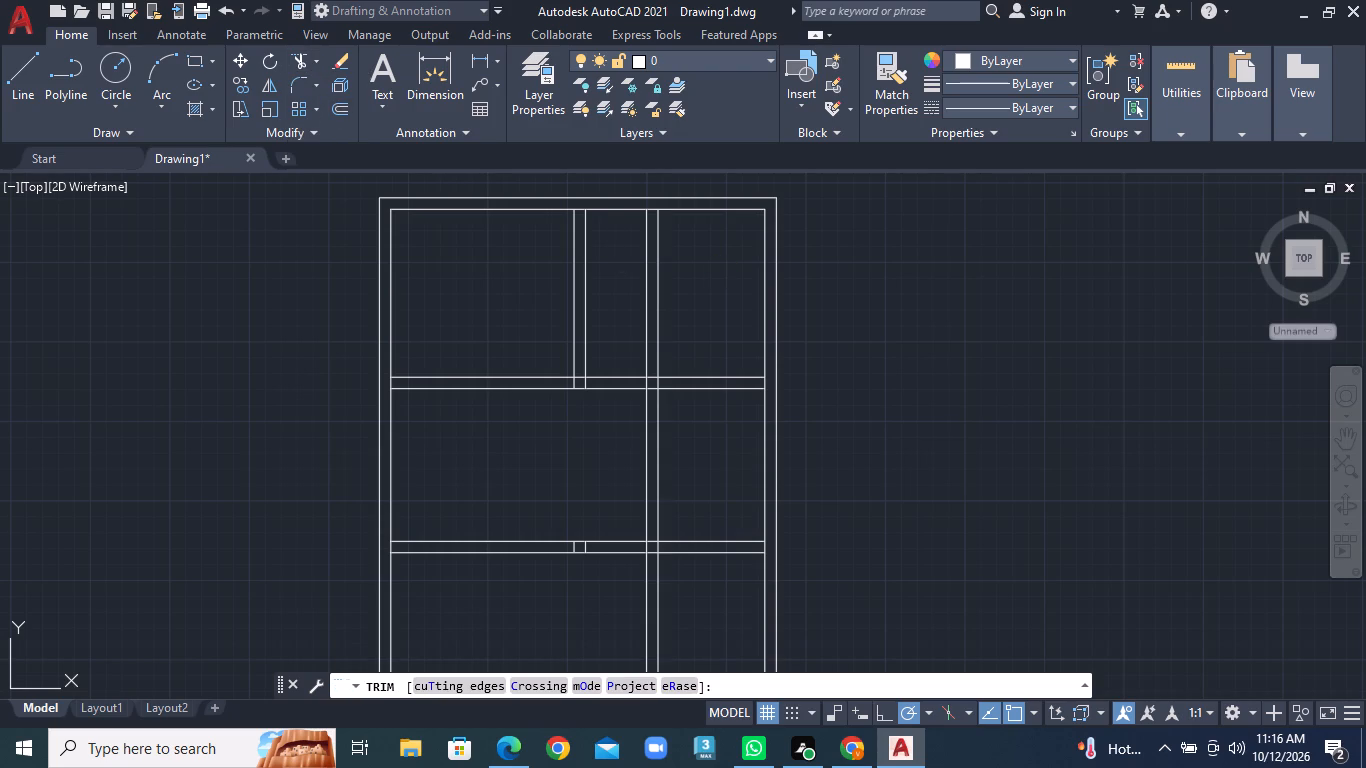
left_click(684, 278)
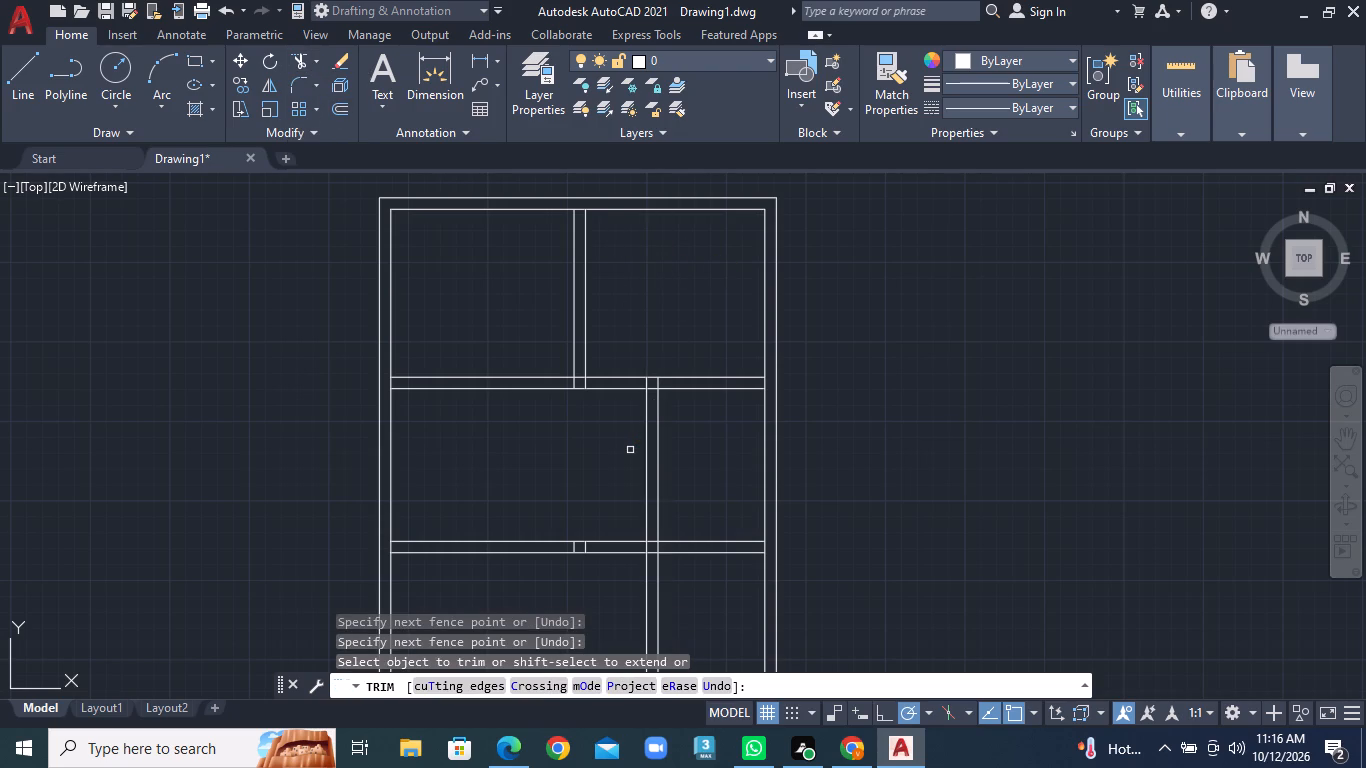
Offset the inner line of the plan's left outer wall 6'6" to the right, into the plan.
scroll(628, 452, "down", 1)
middle_click_drag(629, 451, 623, 334)
middle_click_drag(623, 331, 622, 289)
middle_click(622, 277)
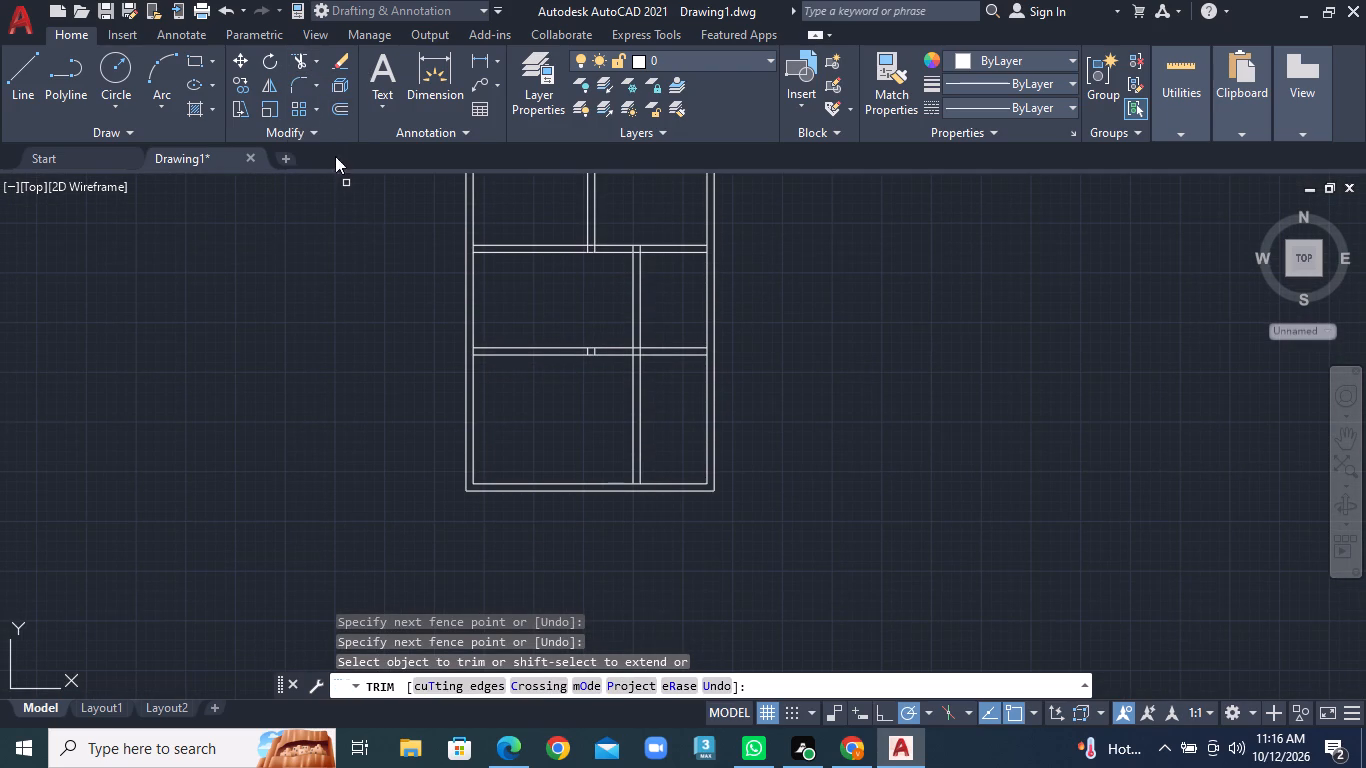
left_click(345, 105)
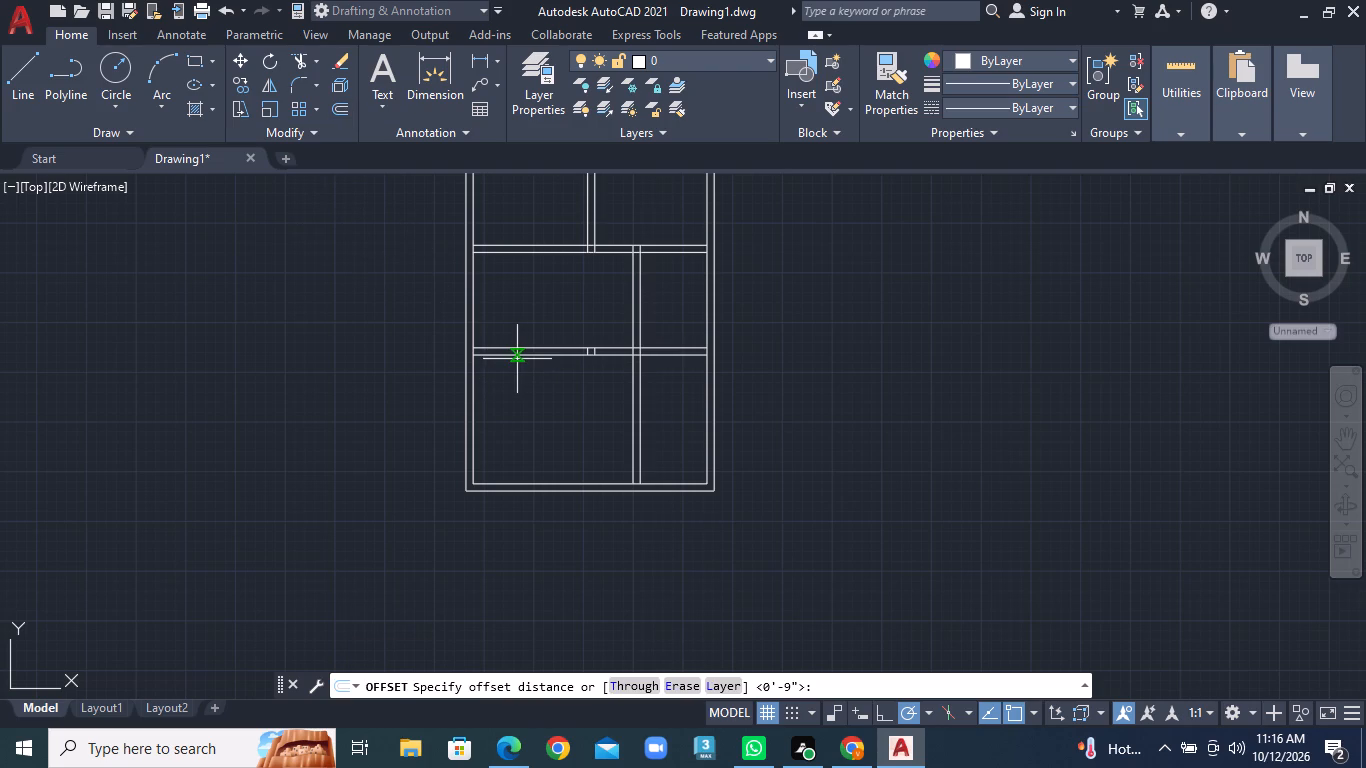
type("6'6")
key("shift+quotedbl")
key("Return")
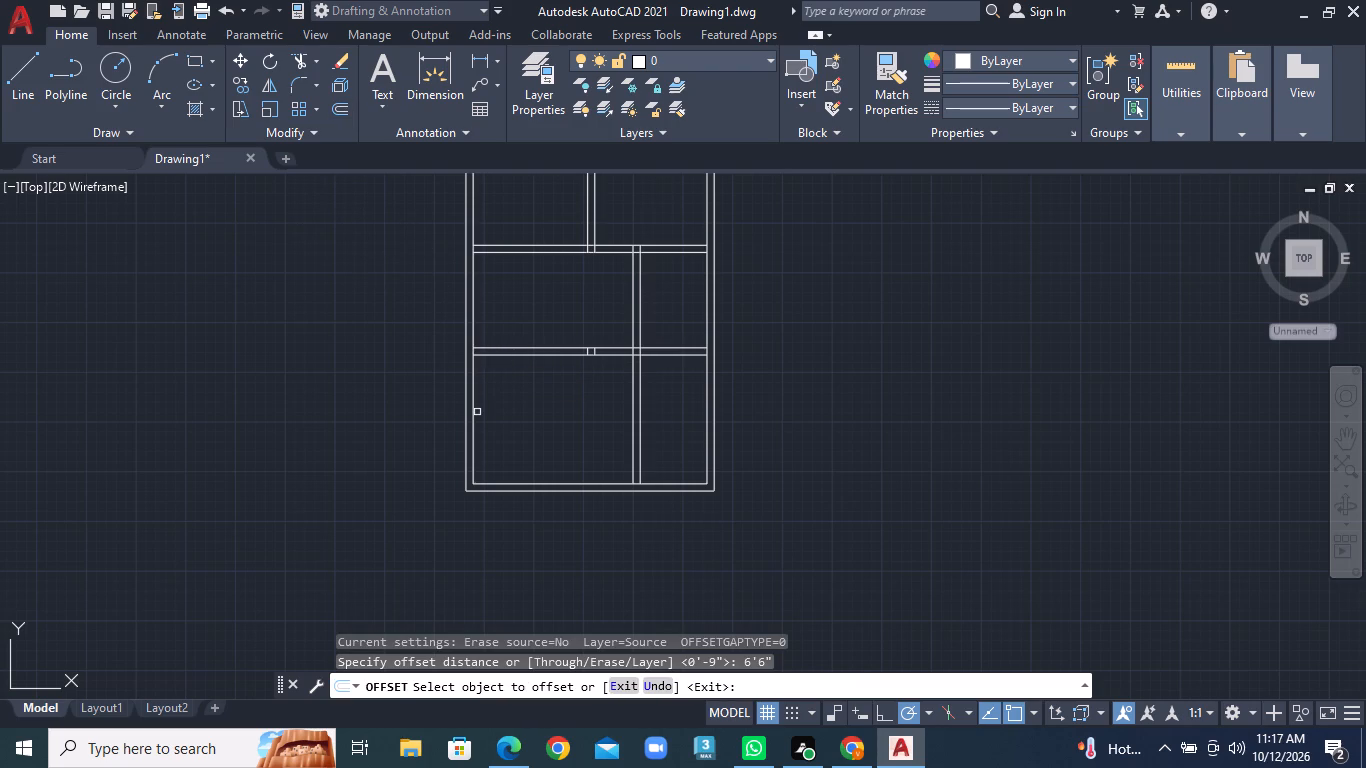
left_click(475, 412)
left_click(575, 419)
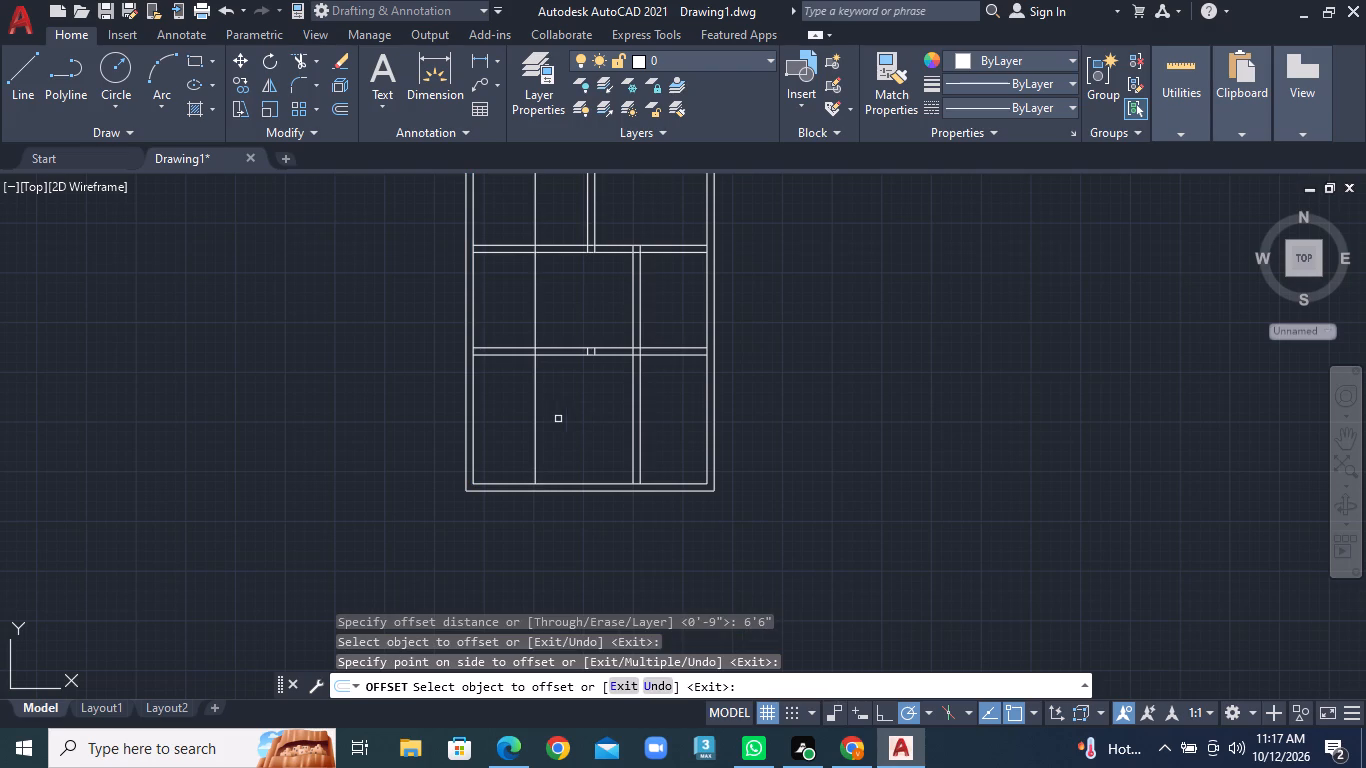
Offset the new vertical line 9" to the right to form the third dividing wall's thickness.
left_click(343, 112)
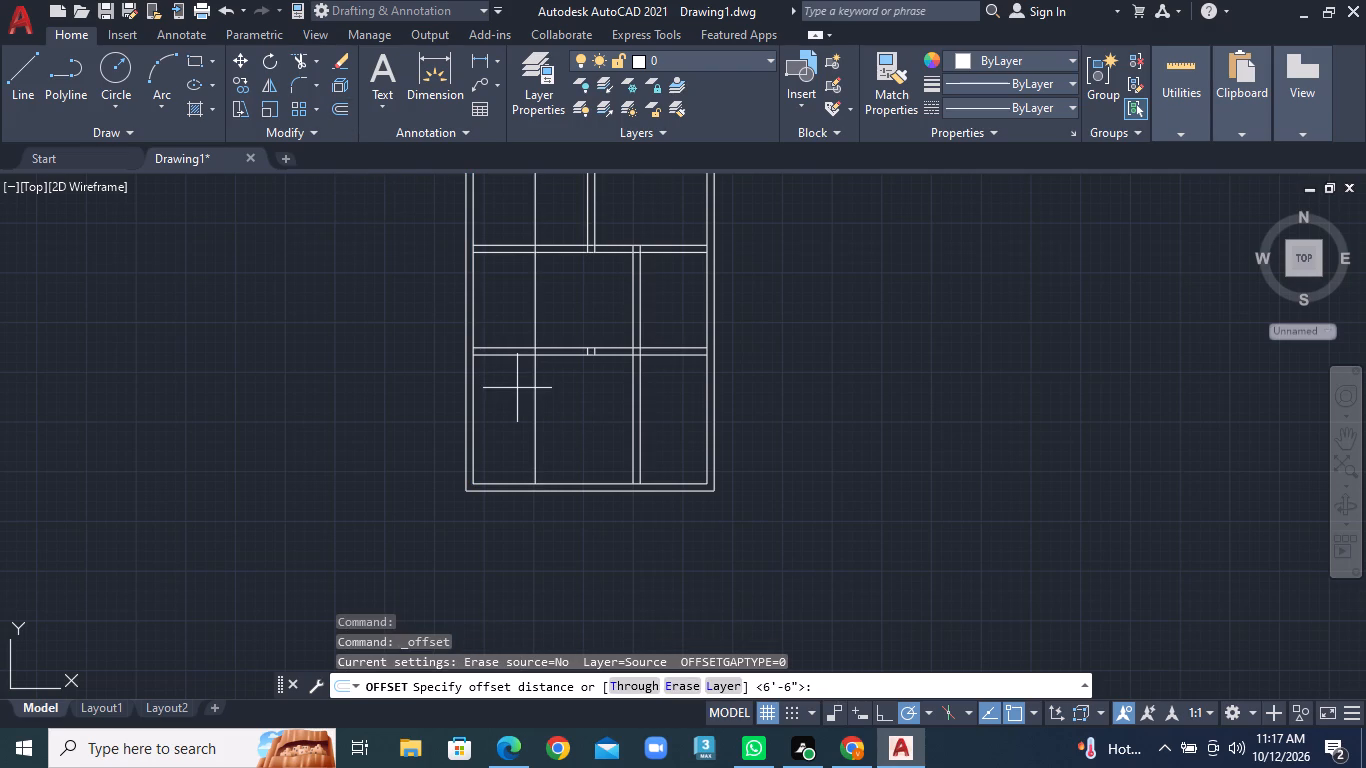
key("9")
key("shift+quotedbl")
key("Return")
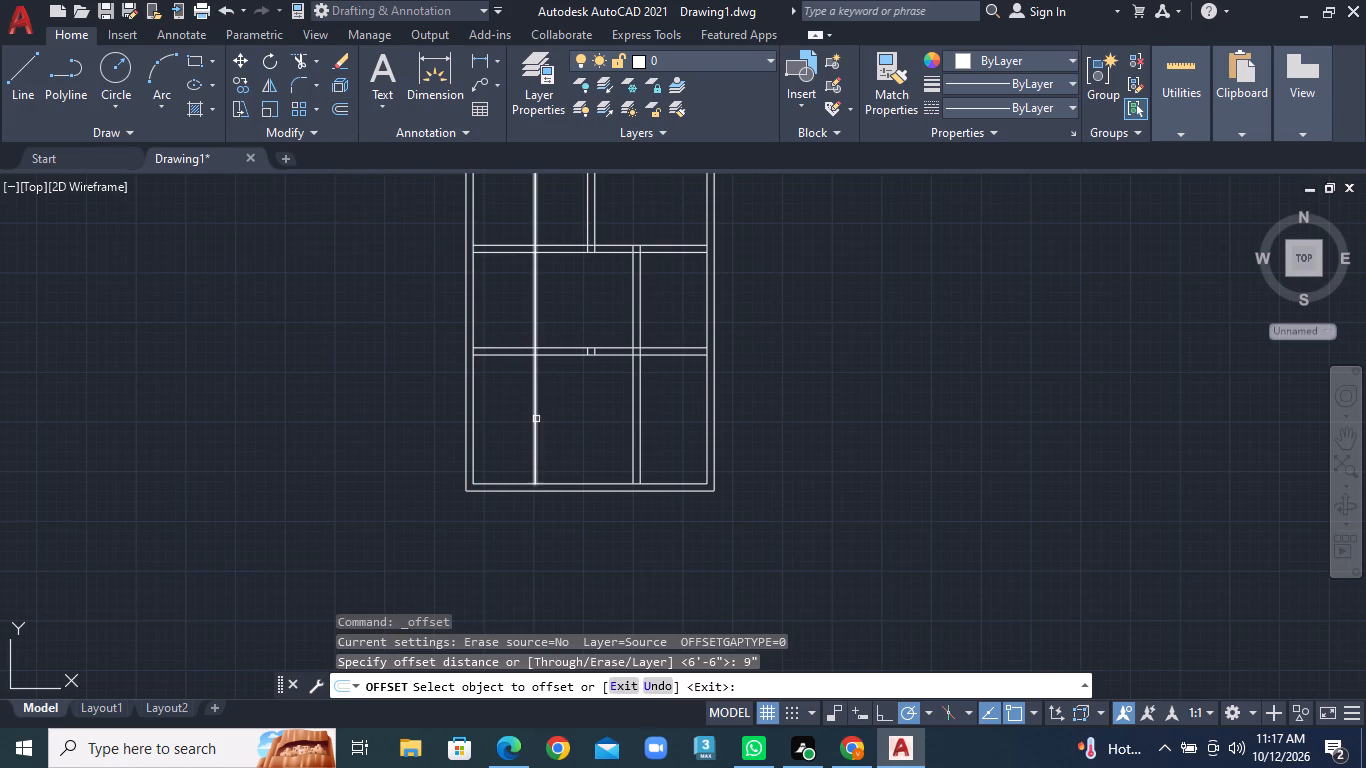
left_click(535, 418)
left_click(563, 418)
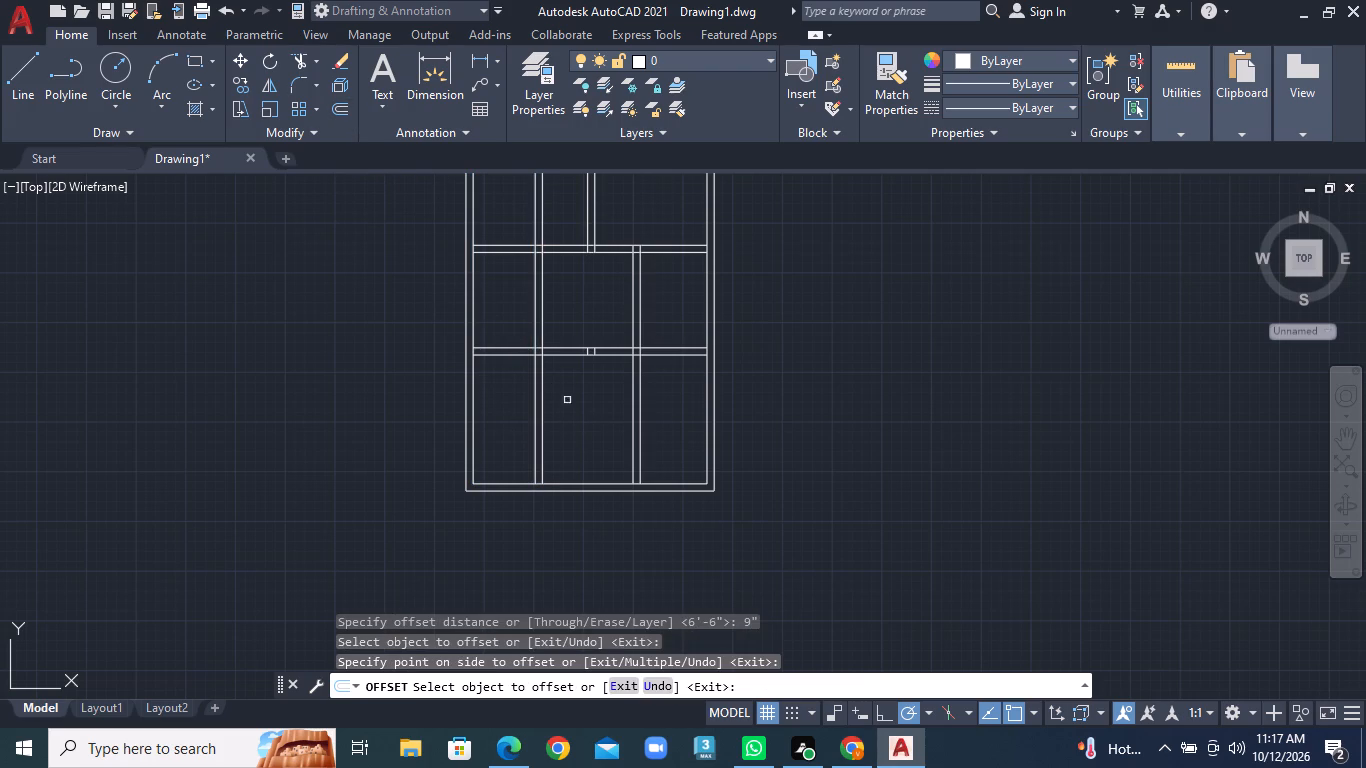
Trim both lines of the third vertical wall out of the top and middle rows, keeping it in the bottom row.
left_click(313, 60)
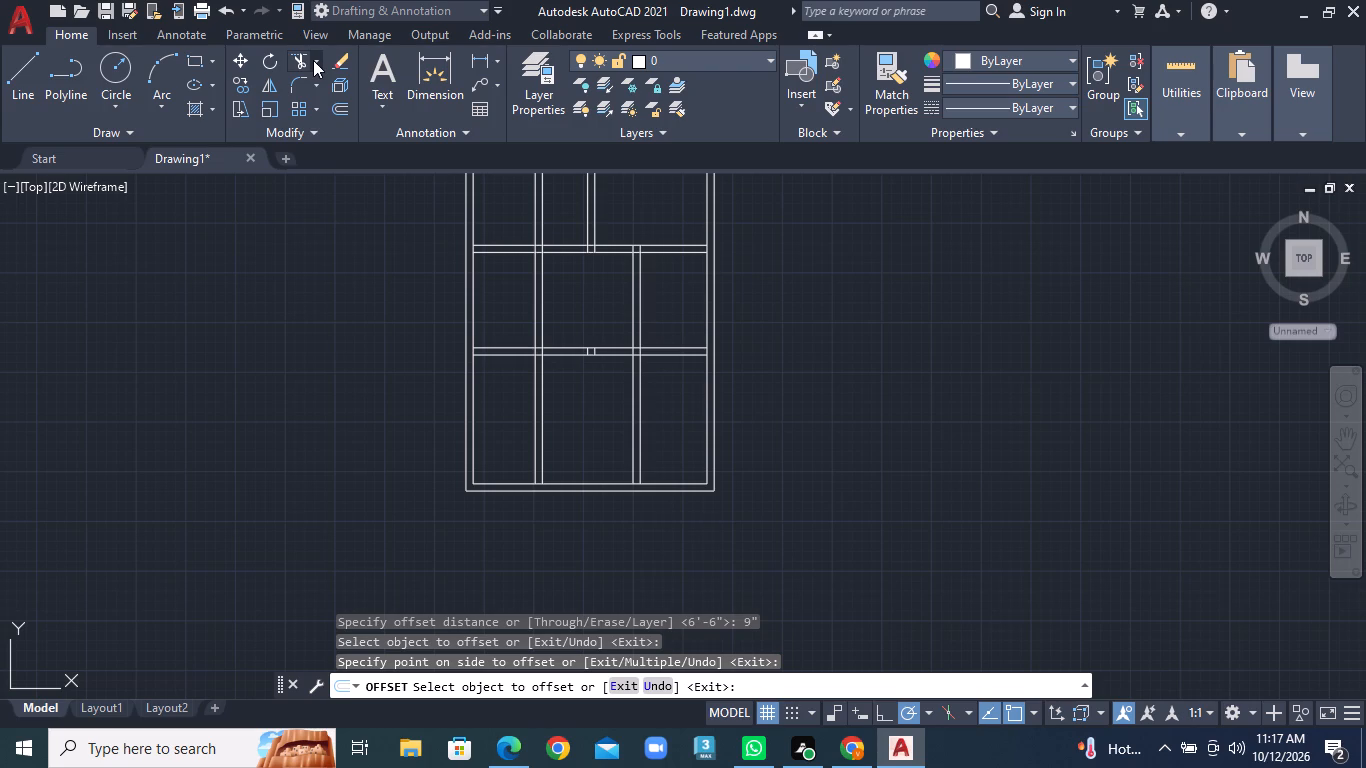
left_click(322, 83)
left_click(520, 206)
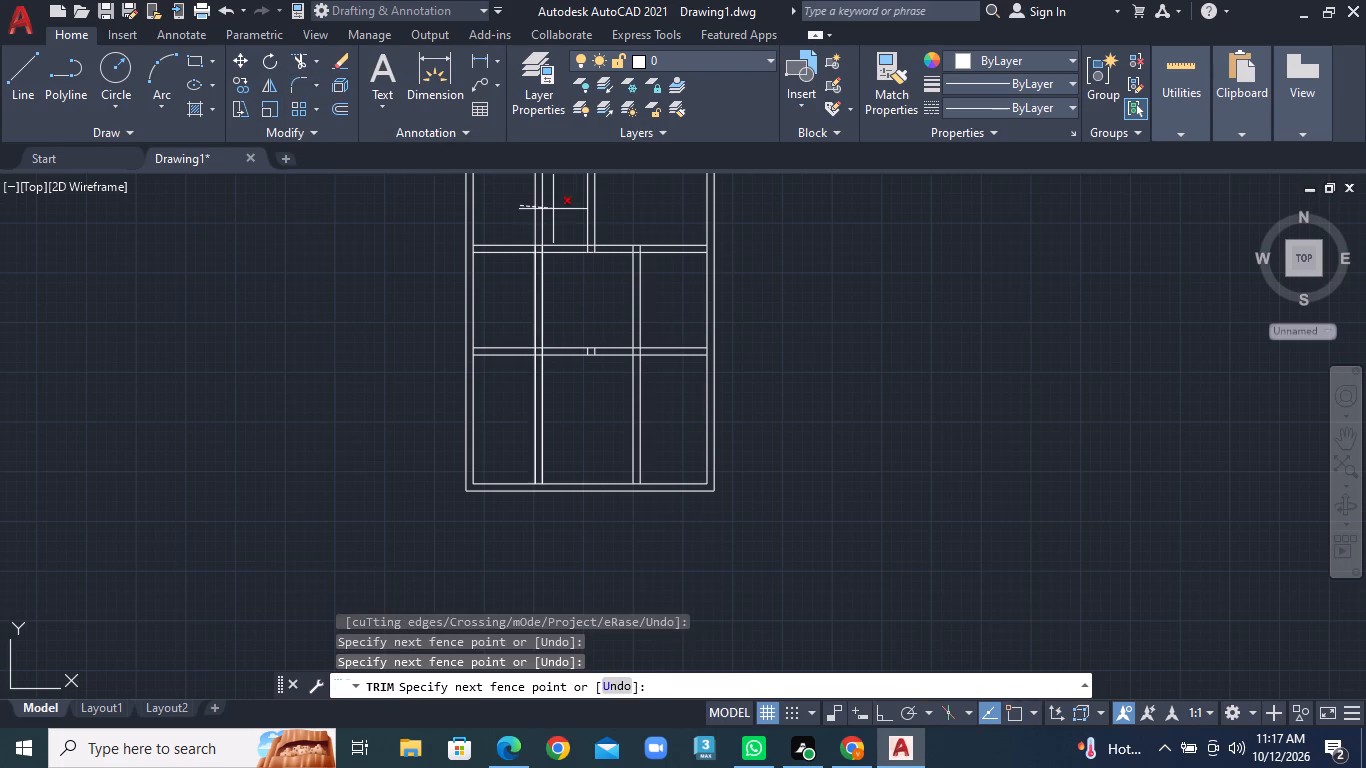
left_click(575, 209)
left_click(524, 315)
left_click(558, 313)
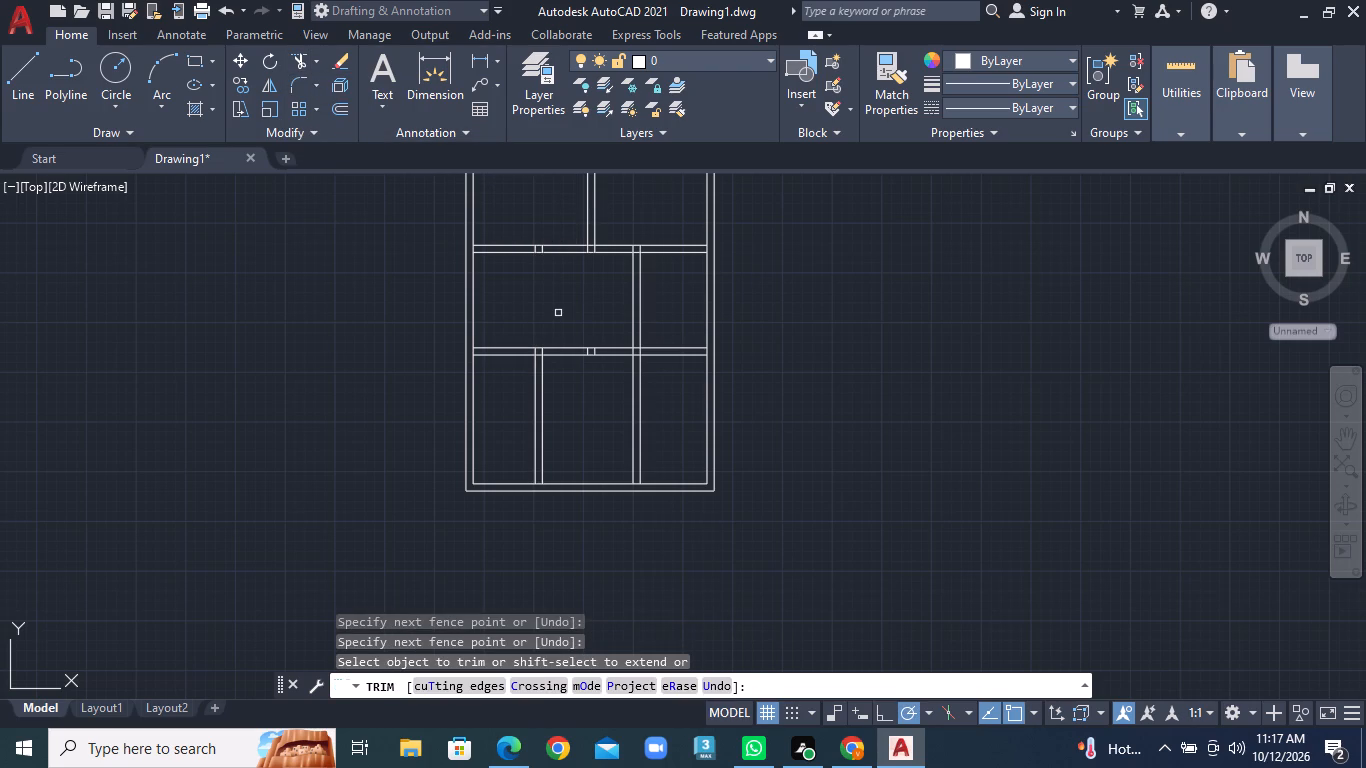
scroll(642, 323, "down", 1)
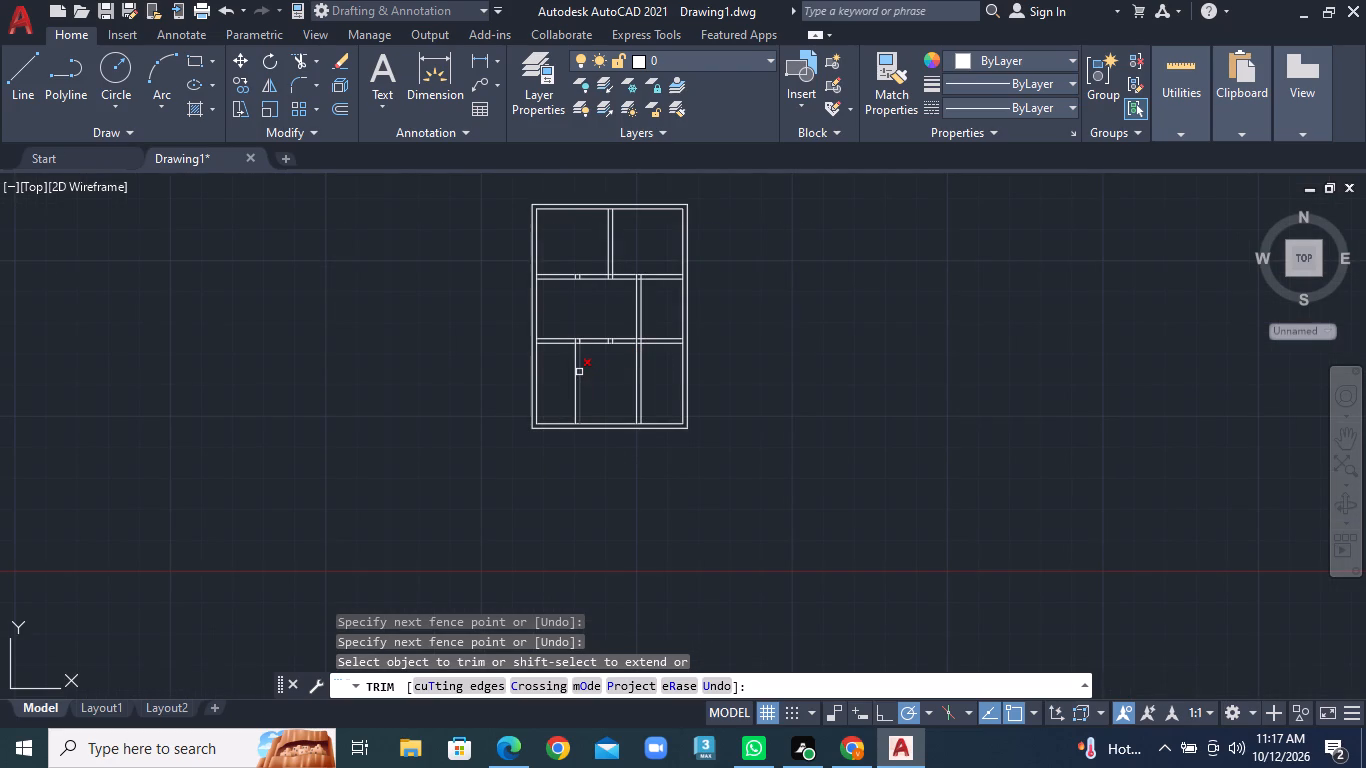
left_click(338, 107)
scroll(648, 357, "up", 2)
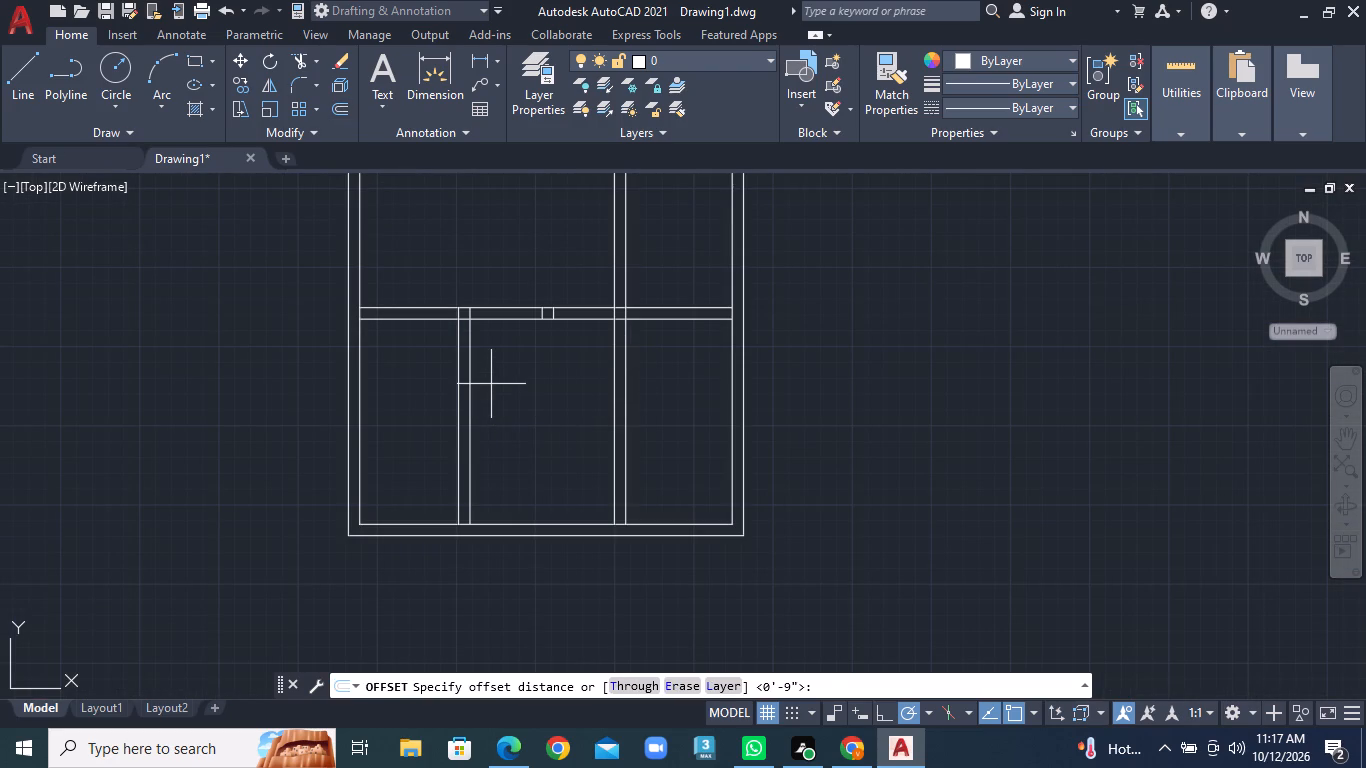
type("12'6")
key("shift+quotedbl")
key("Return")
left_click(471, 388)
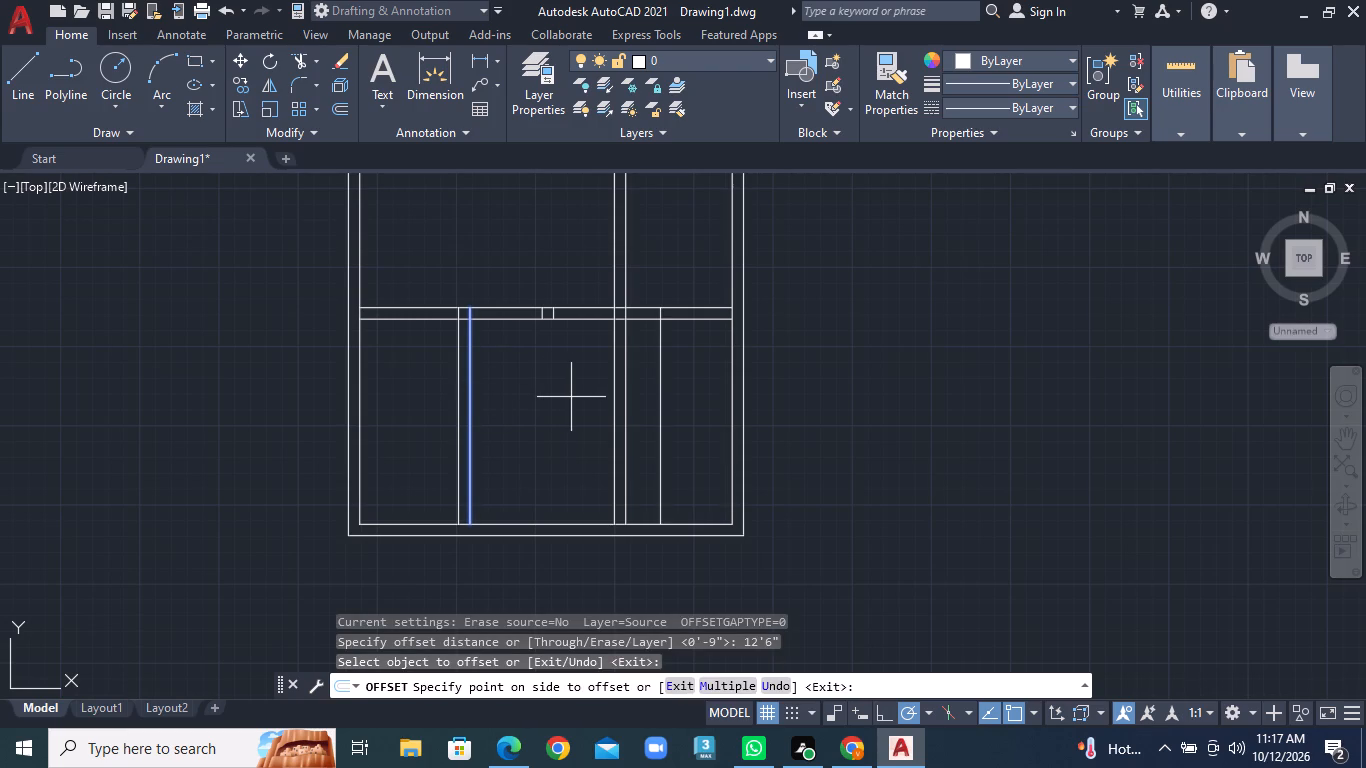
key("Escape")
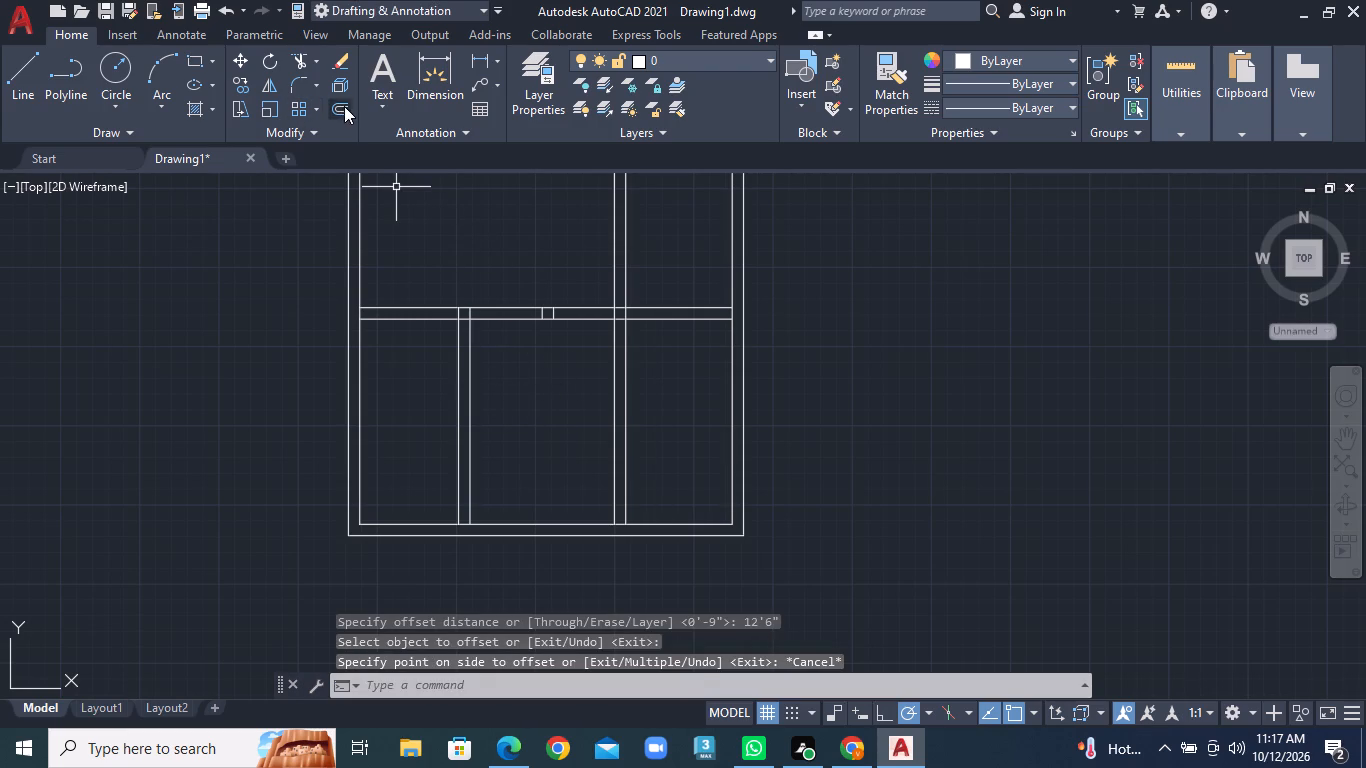
Offset the inner line of the plan's right outer wall 5'4" to the left, into the plan.
left_click(344, 106)
left_click(333, 107)
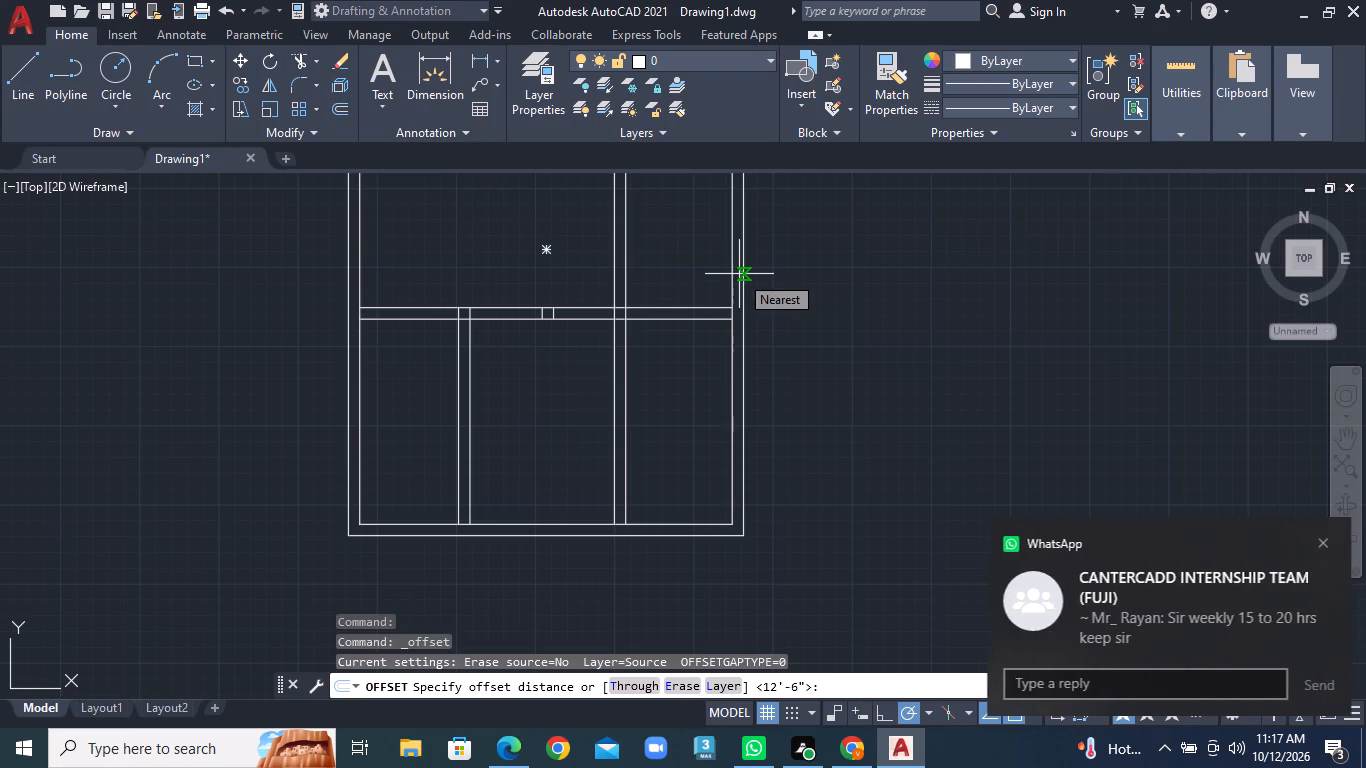
key("5")
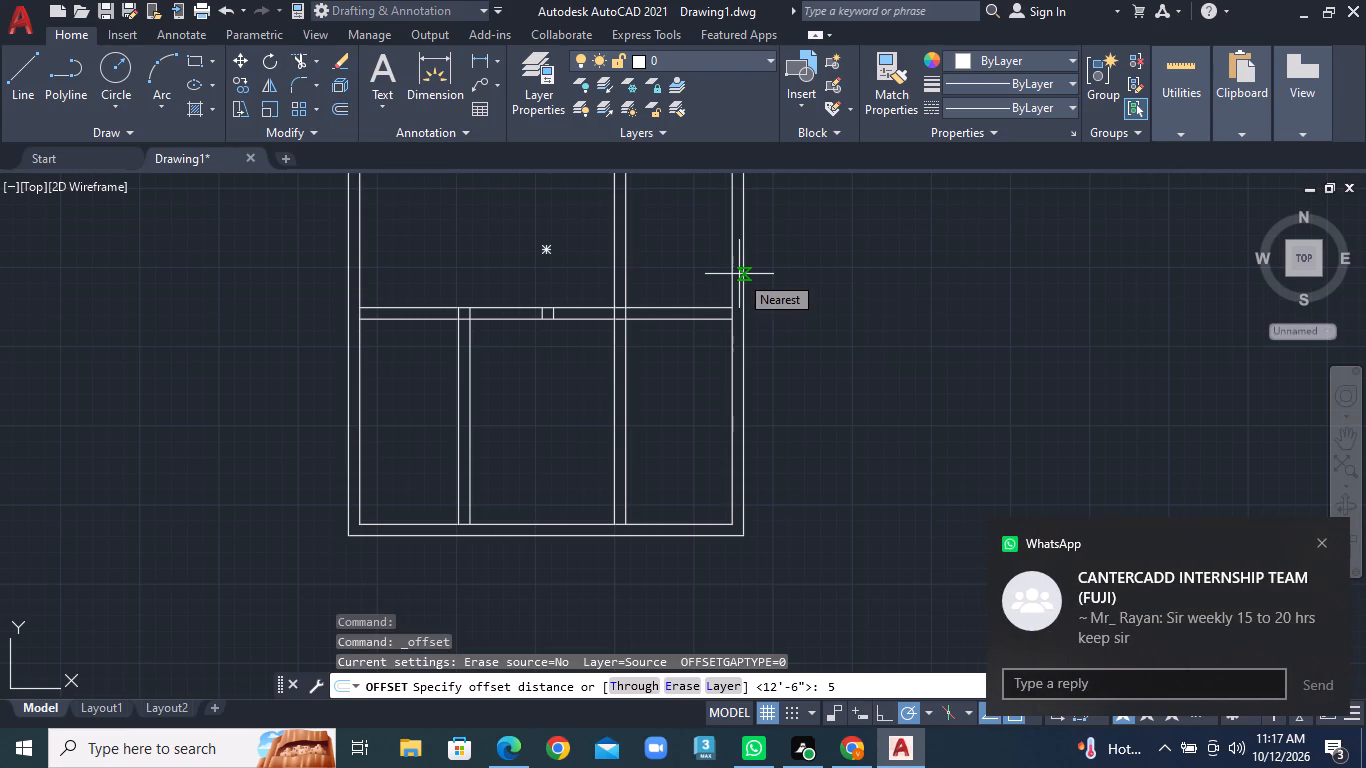
type("'4")
key("shift+quotedbl")
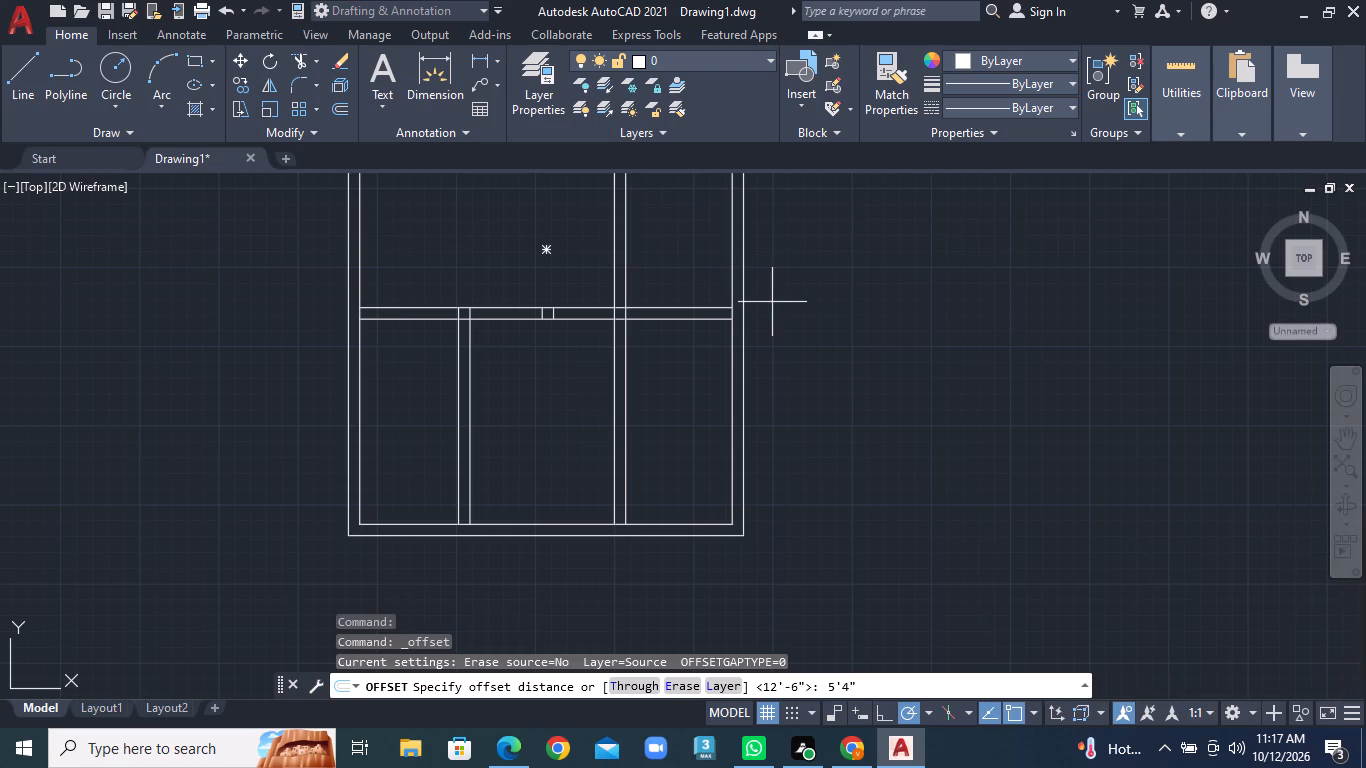
key("Return")
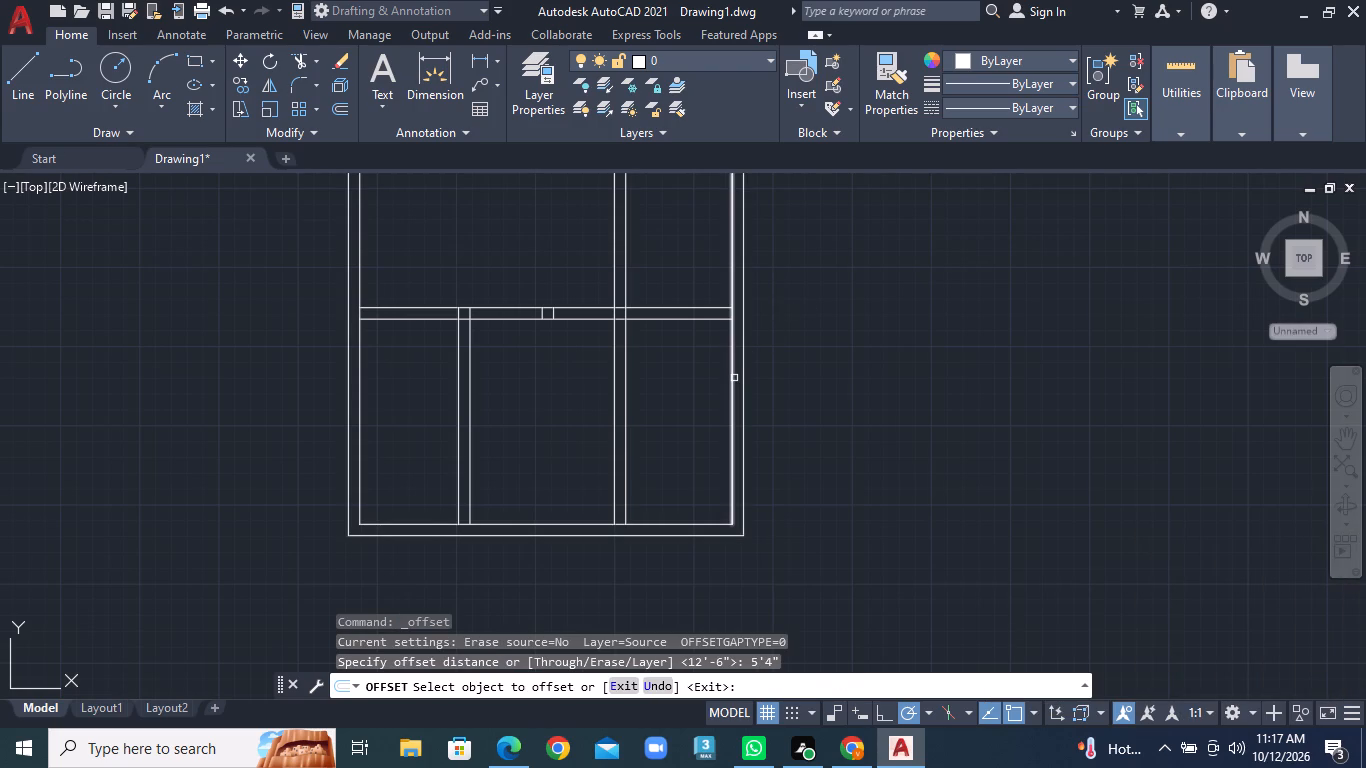
left_click(734, 378)
left_click(671, 378)
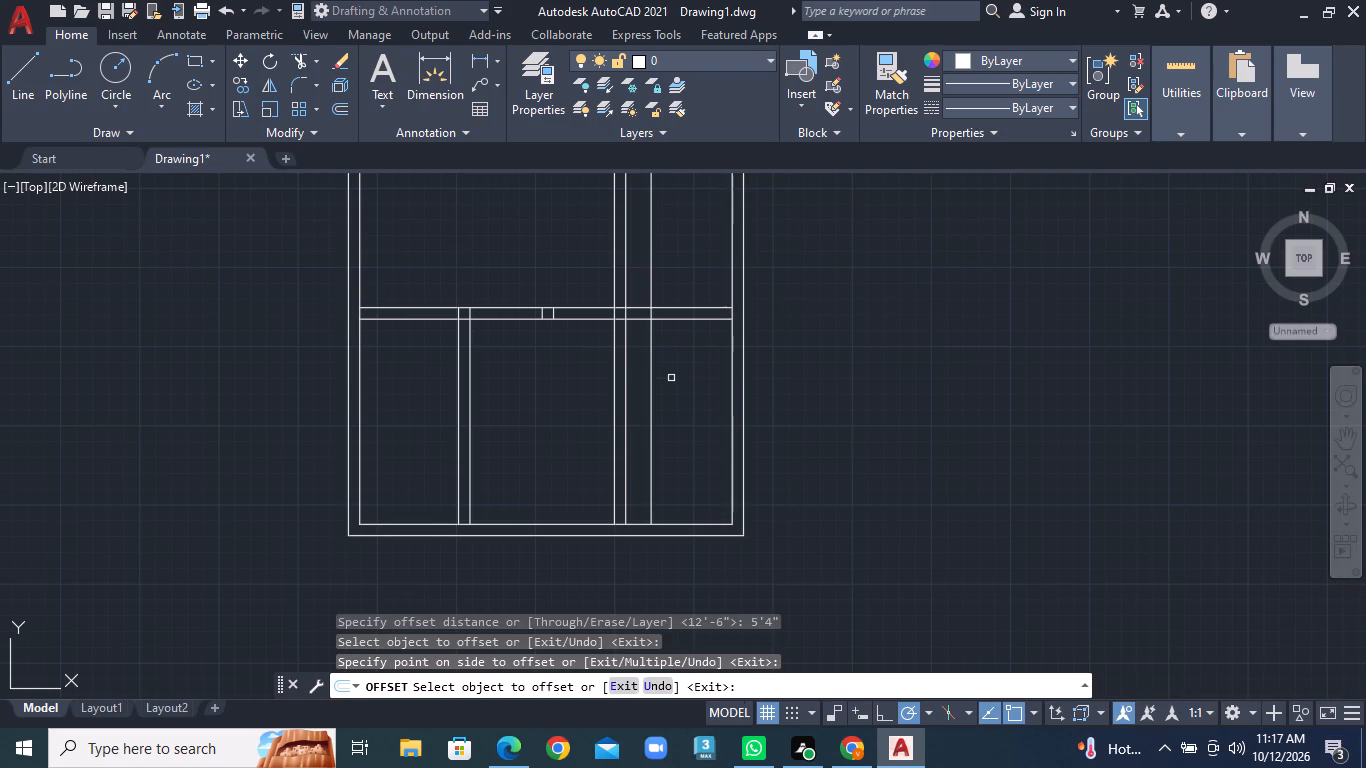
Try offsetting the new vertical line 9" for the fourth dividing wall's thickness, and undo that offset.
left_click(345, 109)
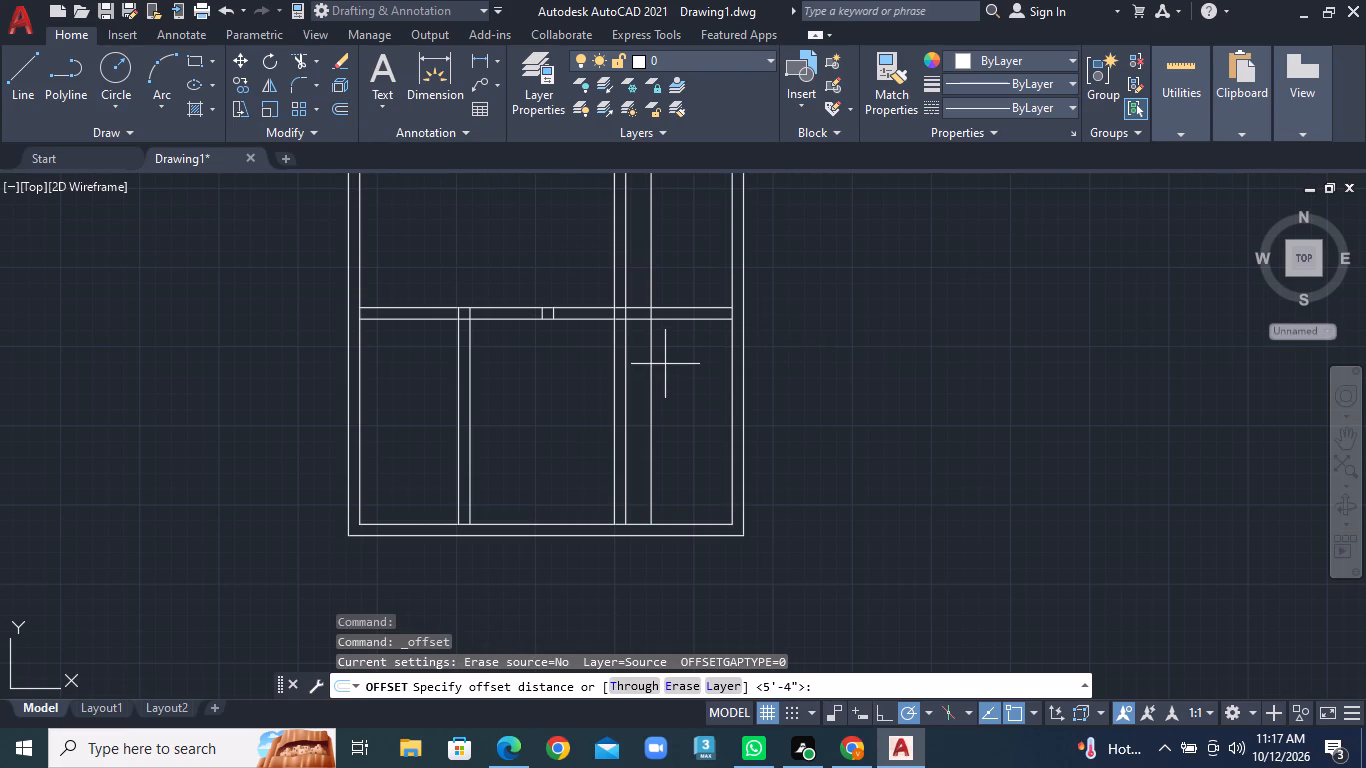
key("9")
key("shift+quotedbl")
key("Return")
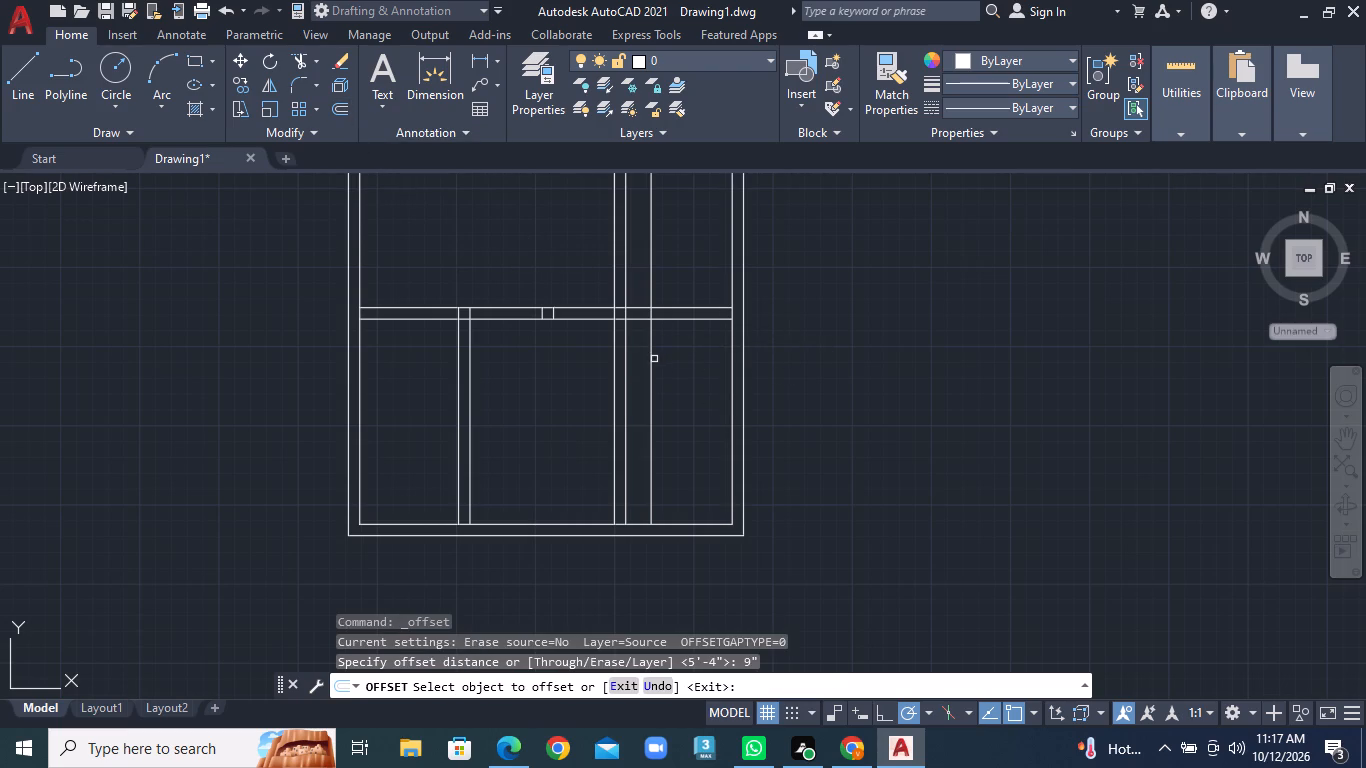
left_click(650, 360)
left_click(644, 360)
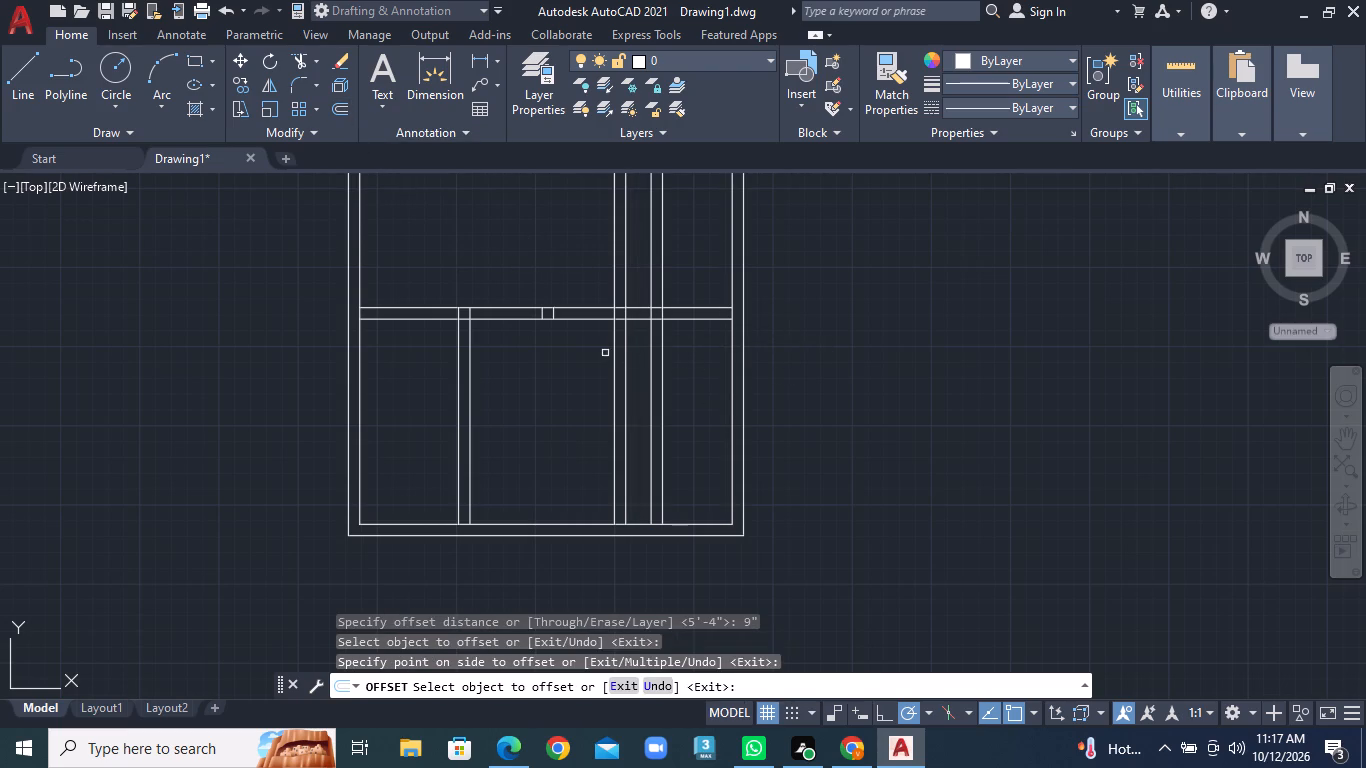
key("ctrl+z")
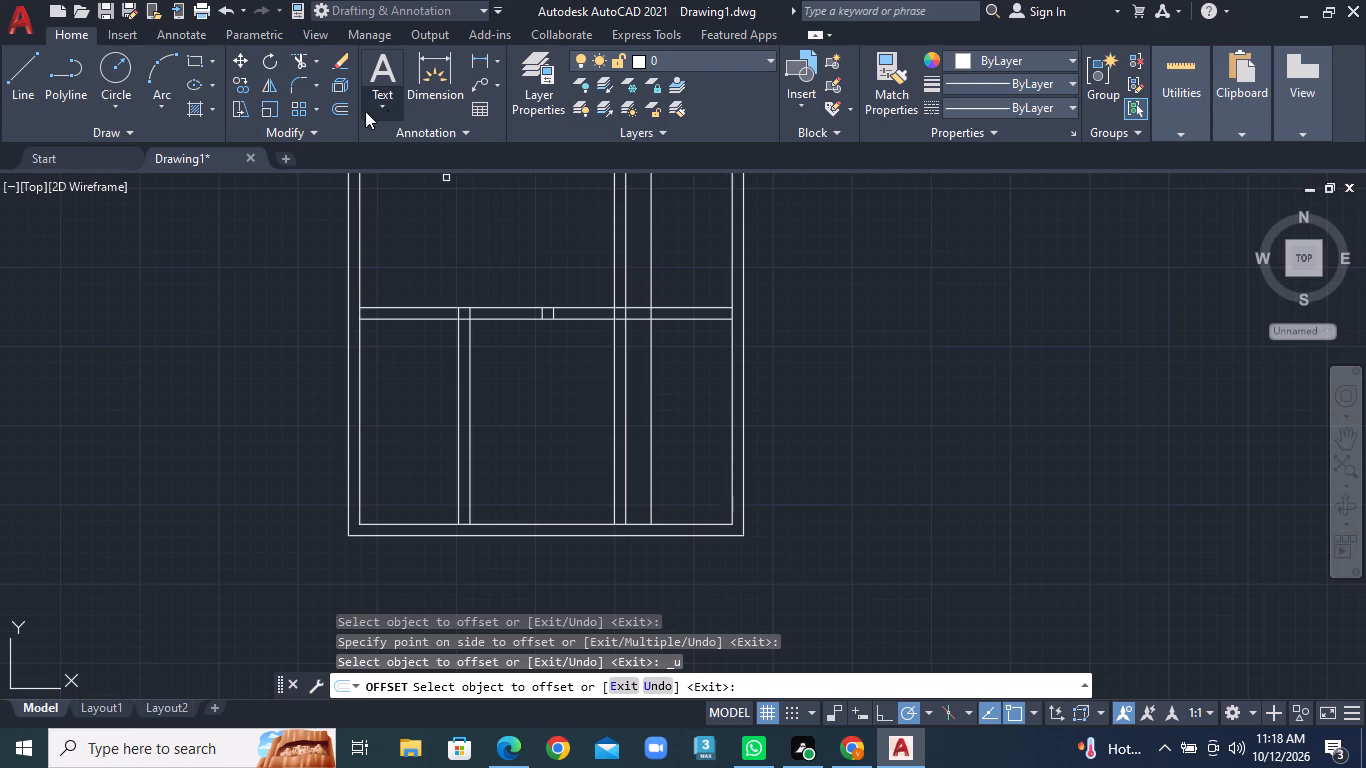
Offset the new vertical line 9" to the left to form the fourth dividing wall's thickness.
left_click(342, 110)
key("9")
key("shift+quotedbl")
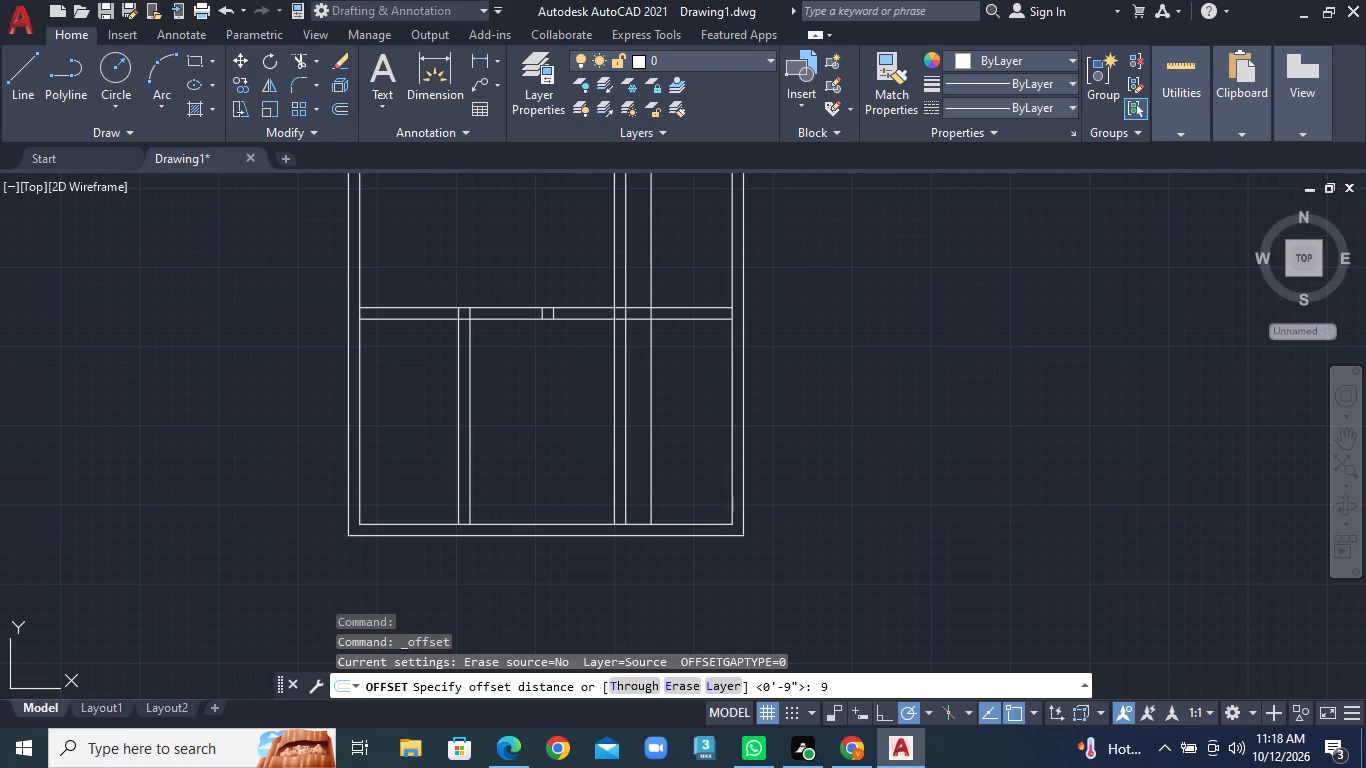
key("Return")
left_click(650, 350)
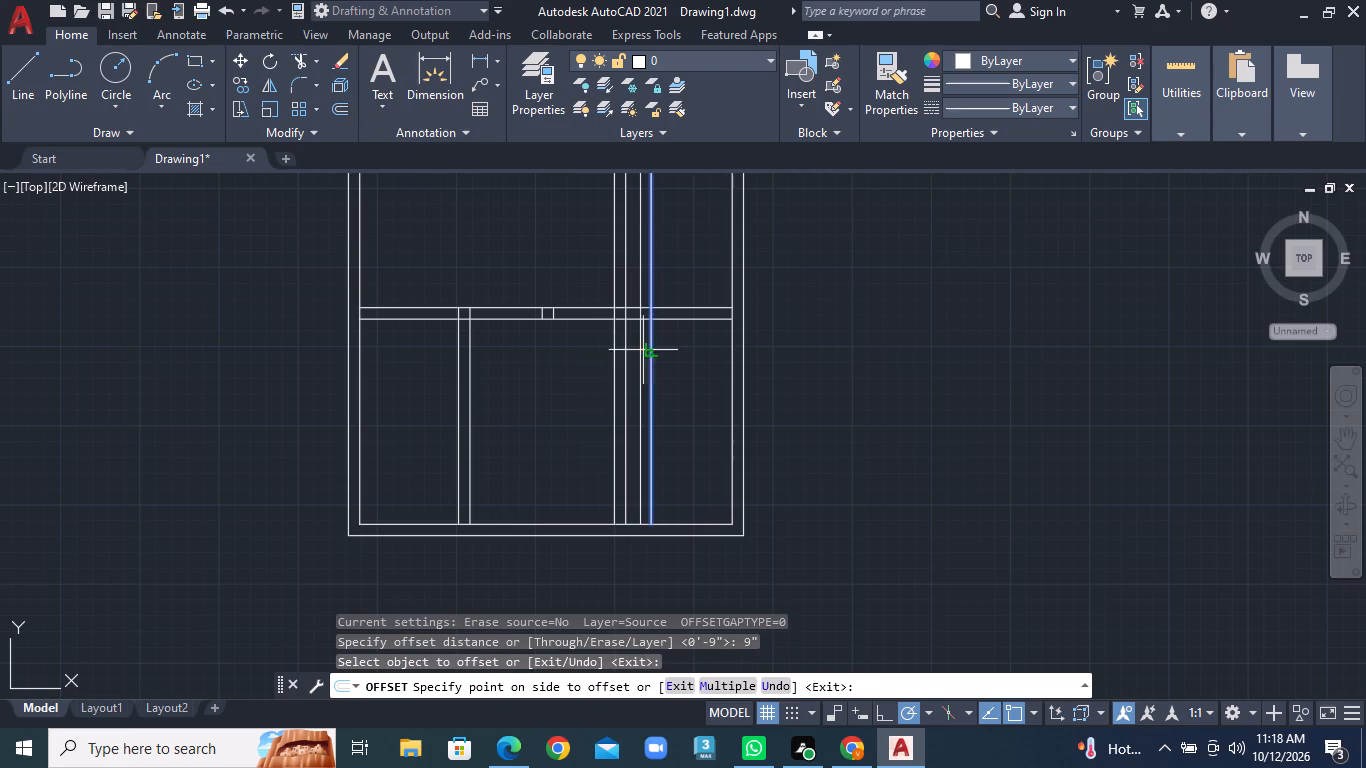
left_click(635, 350)
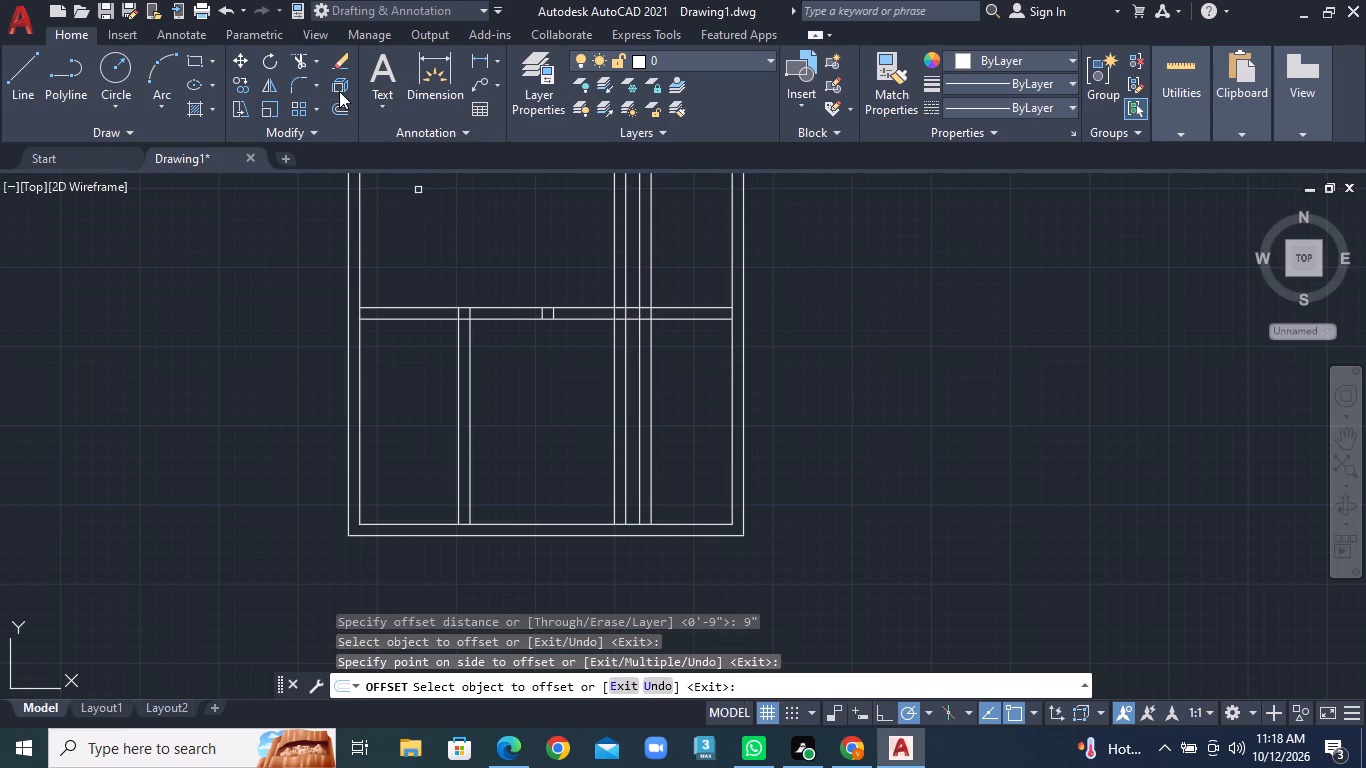
Trim the second vertical wall out of the bottom row and clear its and the first wall's stubs inside the lower cross wall.
left_click(315, 58)
left_click(327, 86)
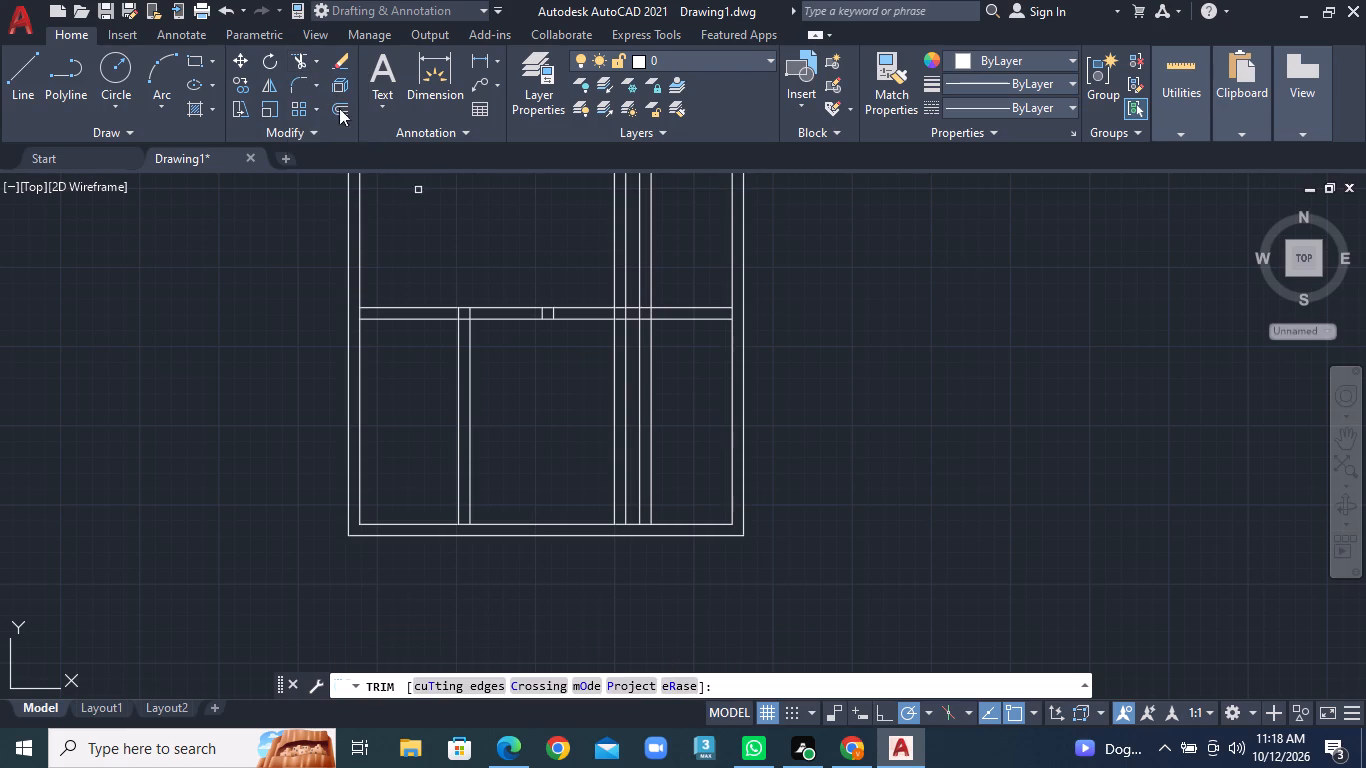
left_click(613, 365)
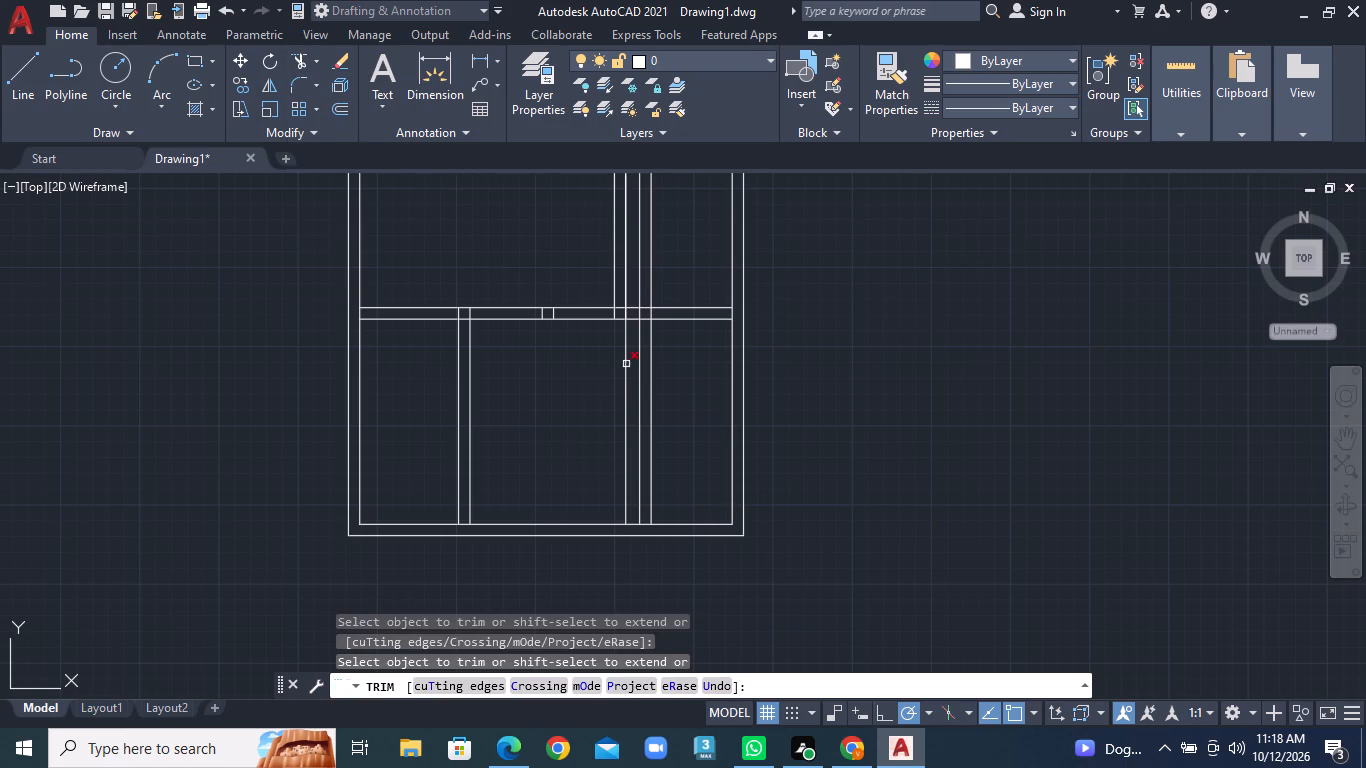
left_click(627, 363)
scroll(620, 313, "up", 2)
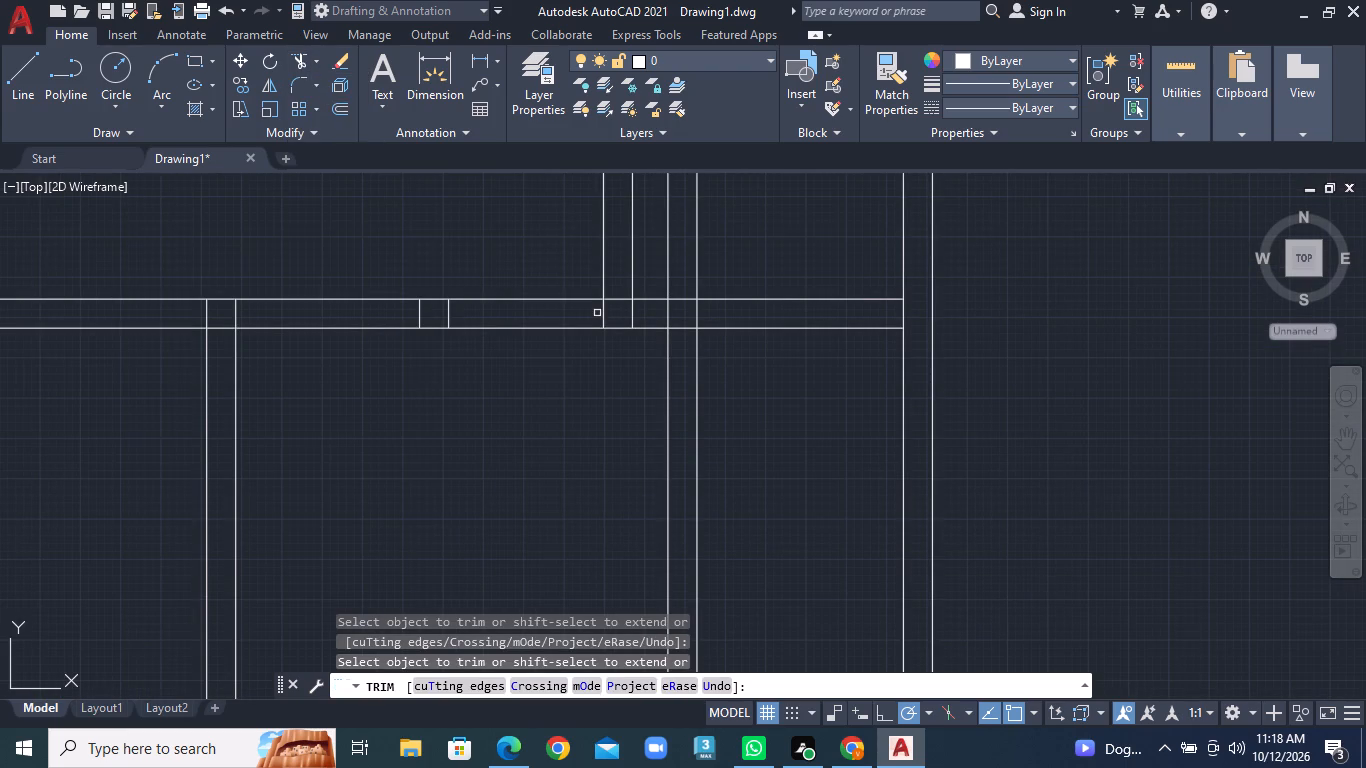
left_click(596, 315)
left_click(640, 315)
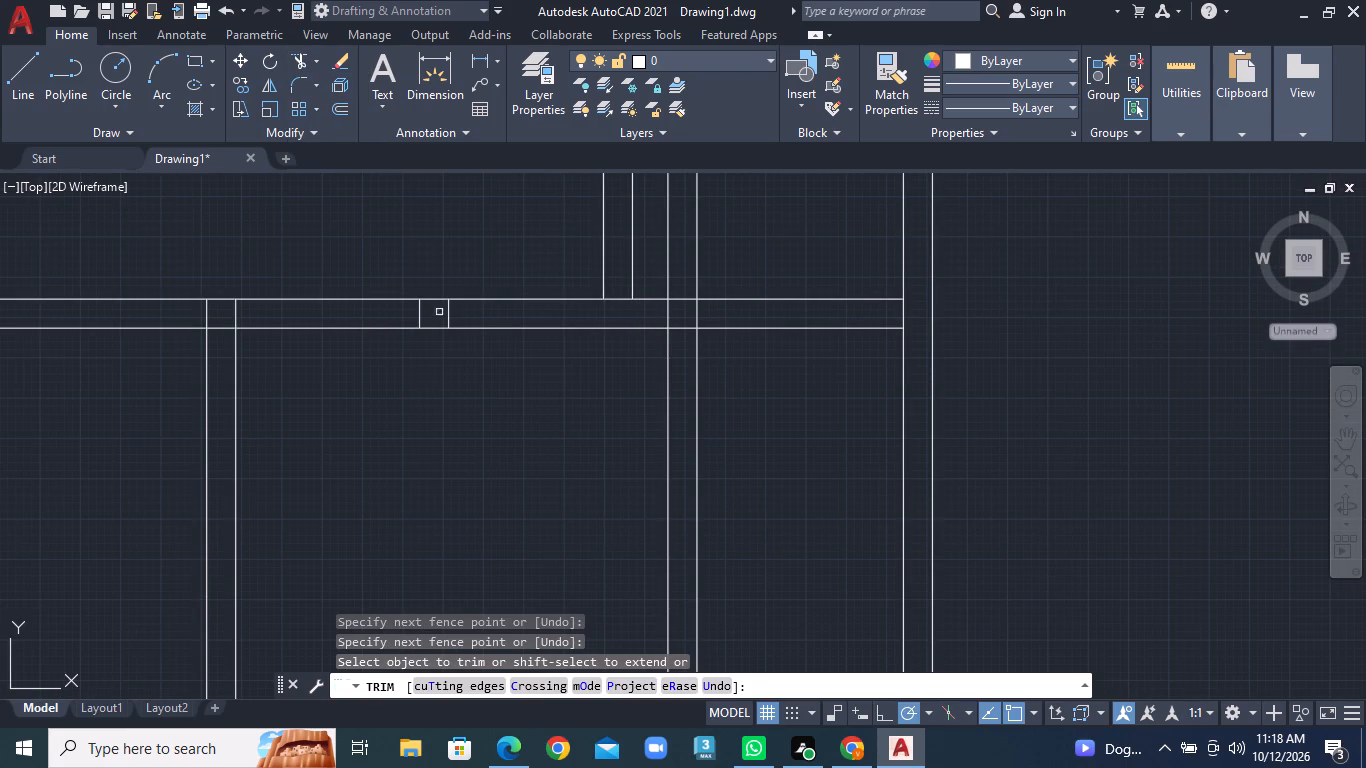
left_click(408, 312)
left_click(475, 315)
Trim both lines of the fourth vertical wall out of the middle row and out of the lower cross wall.
scroll(525, 336, "down", 1)
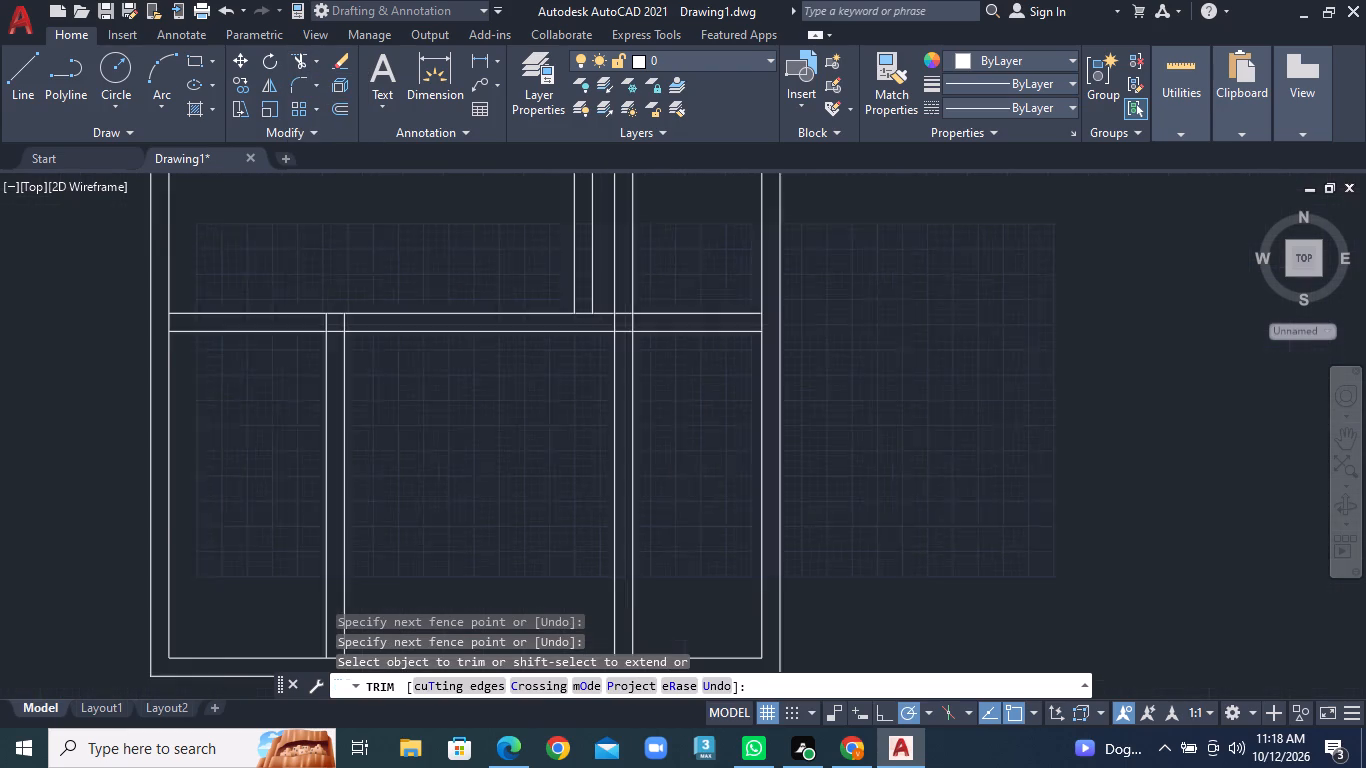
scroll(570, 415, "down", 1)
middle_click_drag(653, 340, 624, 486)
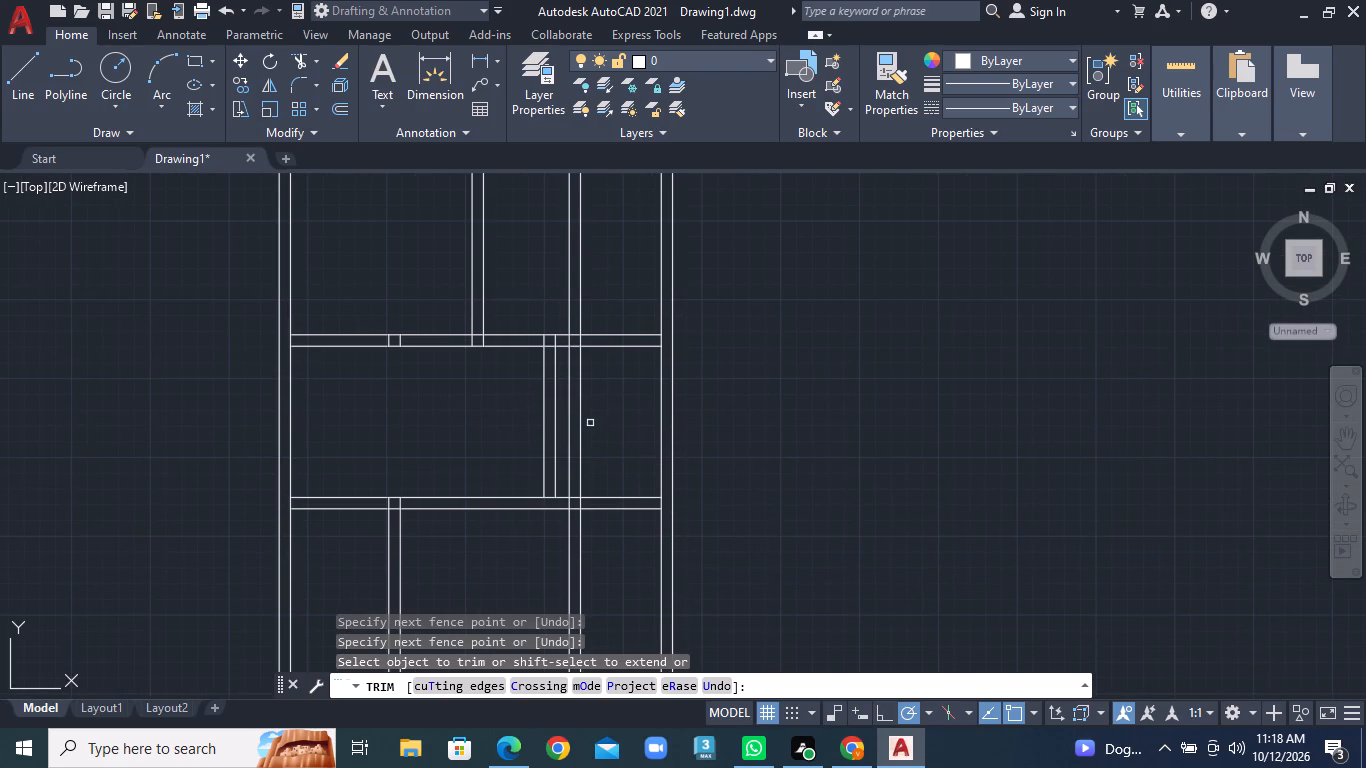
left_click(582, 421)
left_click(570, 421)
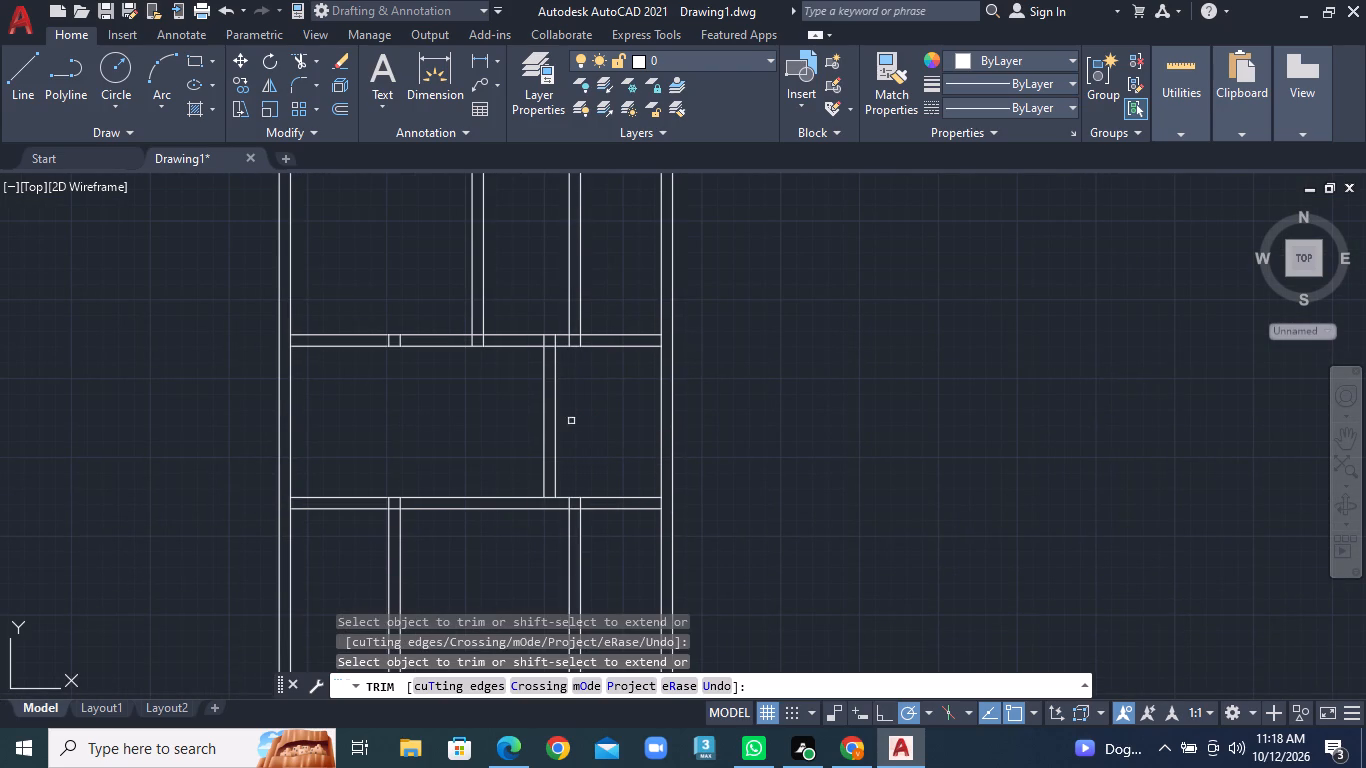
scroll(573, 543, "up", 4)
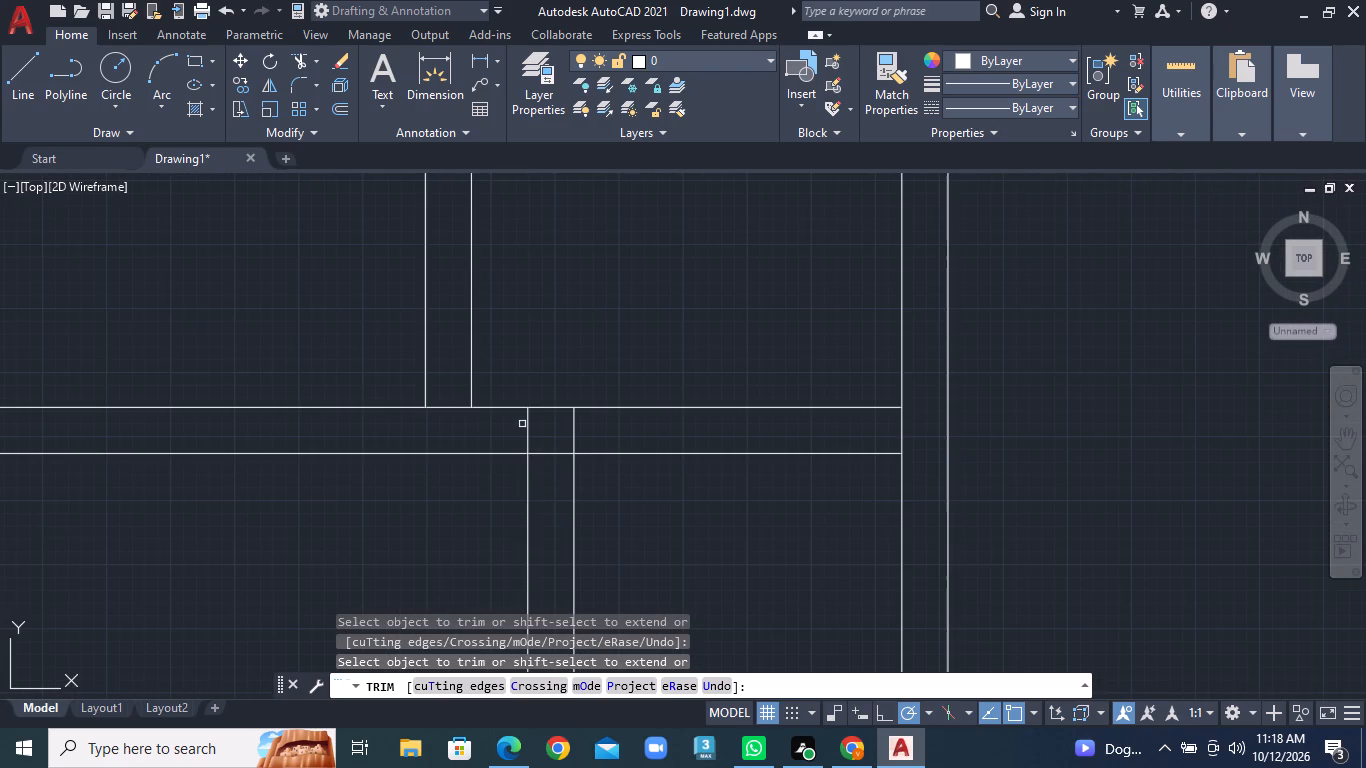
left_click(528, 428)
left_click(575, 439)
Trim both lines of the fourth vertical wall out of the top row and out of the upper cross wall.
scroll(588, 408, "down", 2)
middle_click_drag(634, 303, 645, 420)
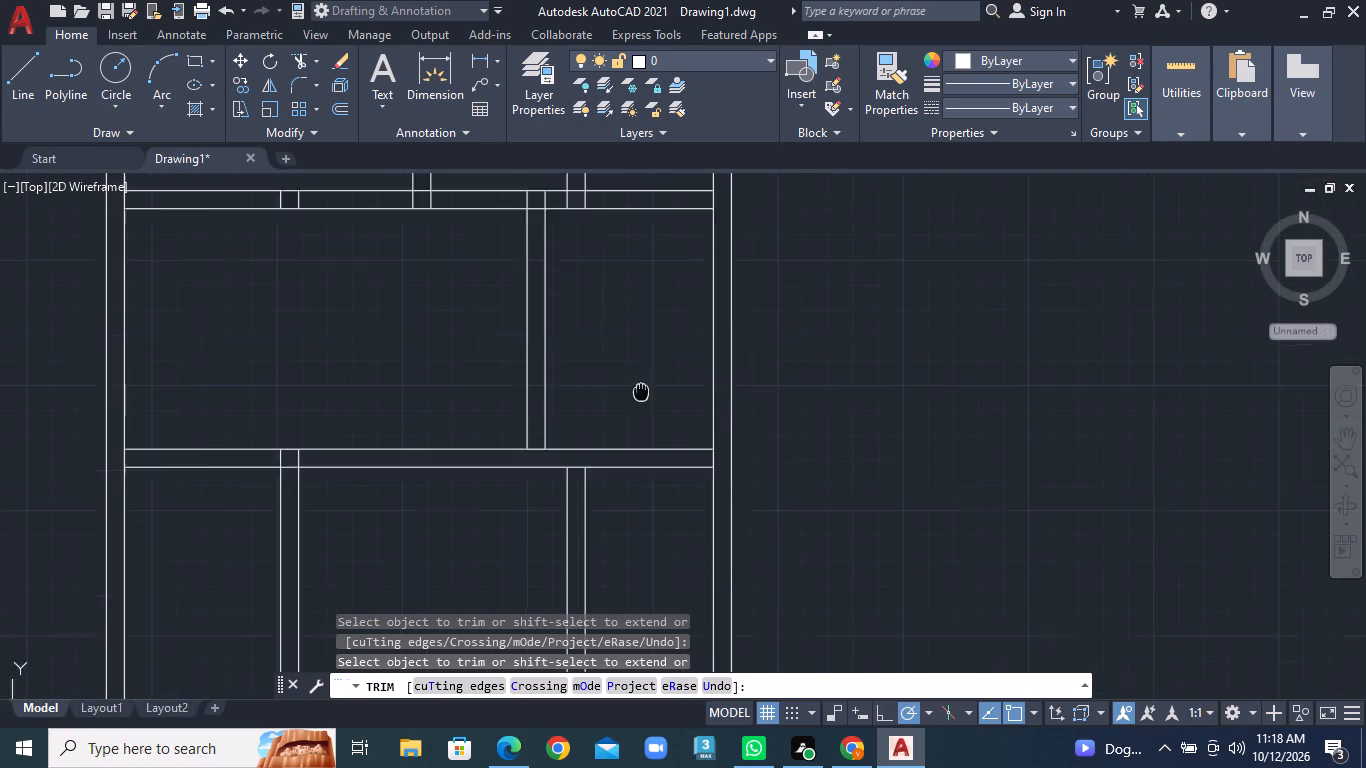
middle_click_drag(645, 420, 676, 537)
middle_click_drag(644, 345, 647, 417)
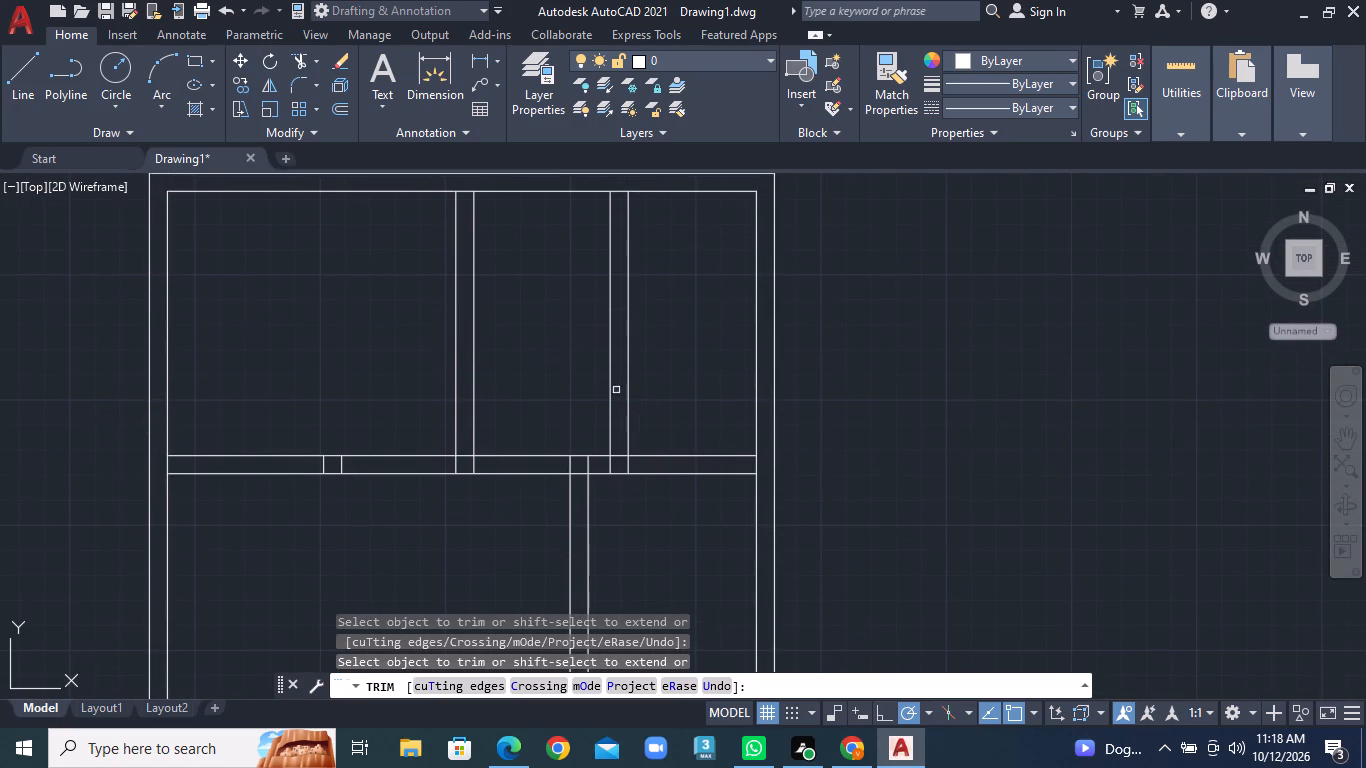
left_click(606, 387)
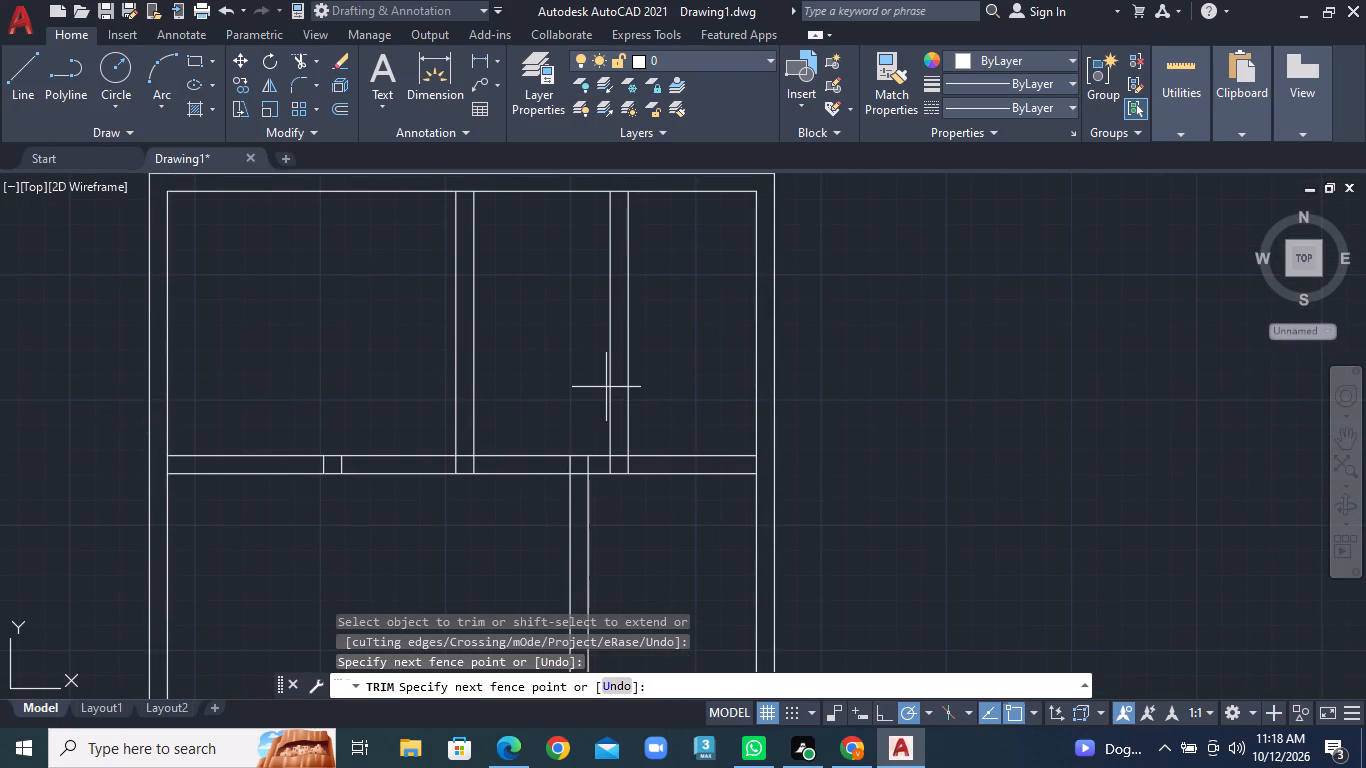
left_click(606, 387)
left_click(616, 387)
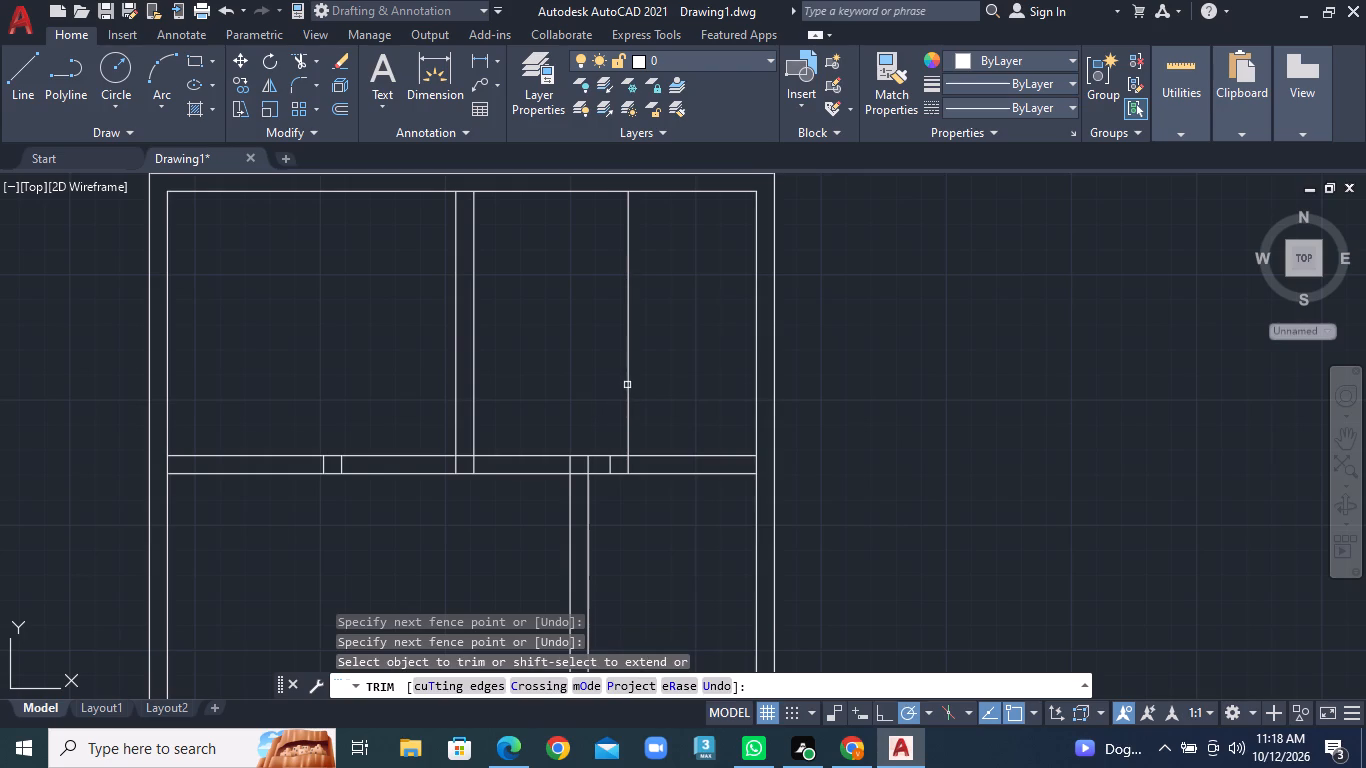
left_click(628, 385)
scroll(608, 476, "up", 2)
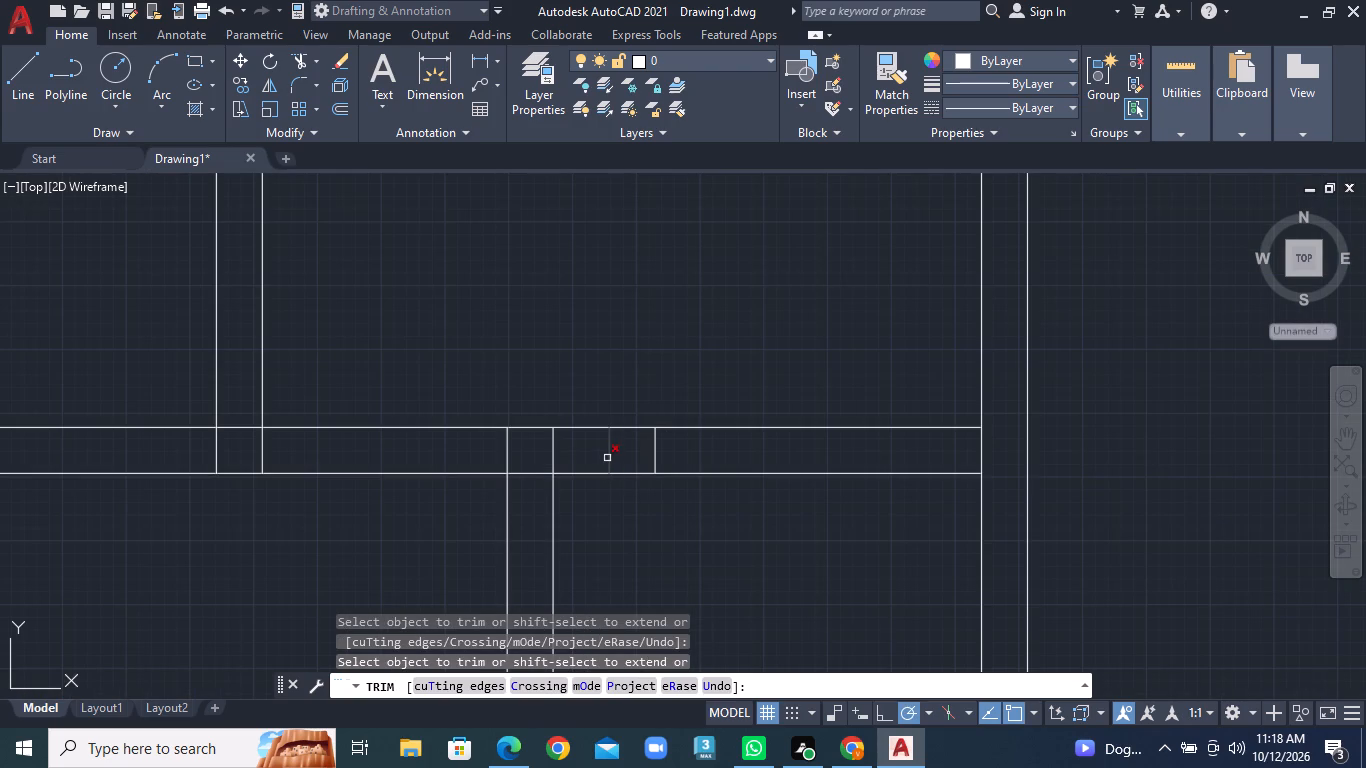
left_click(607, 458)
left_click(655, 459)
Trim the third vertical wall's two leftover stubs out of the upper cross wall.
scroll(656, 456, "down", 4)
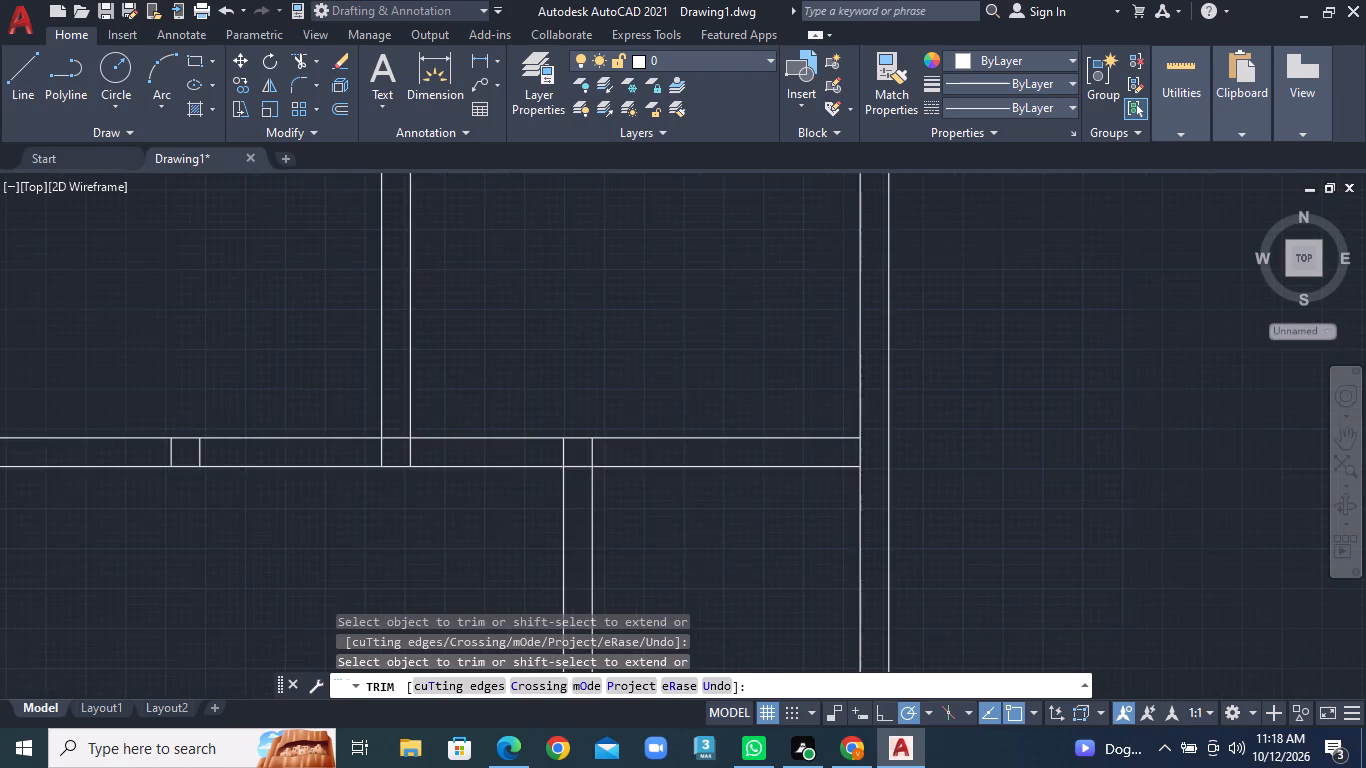
scroll(669, 501, "down", 2)
scroll(517, 490, "up", 3)
scroll(651, 467, "up", 2)
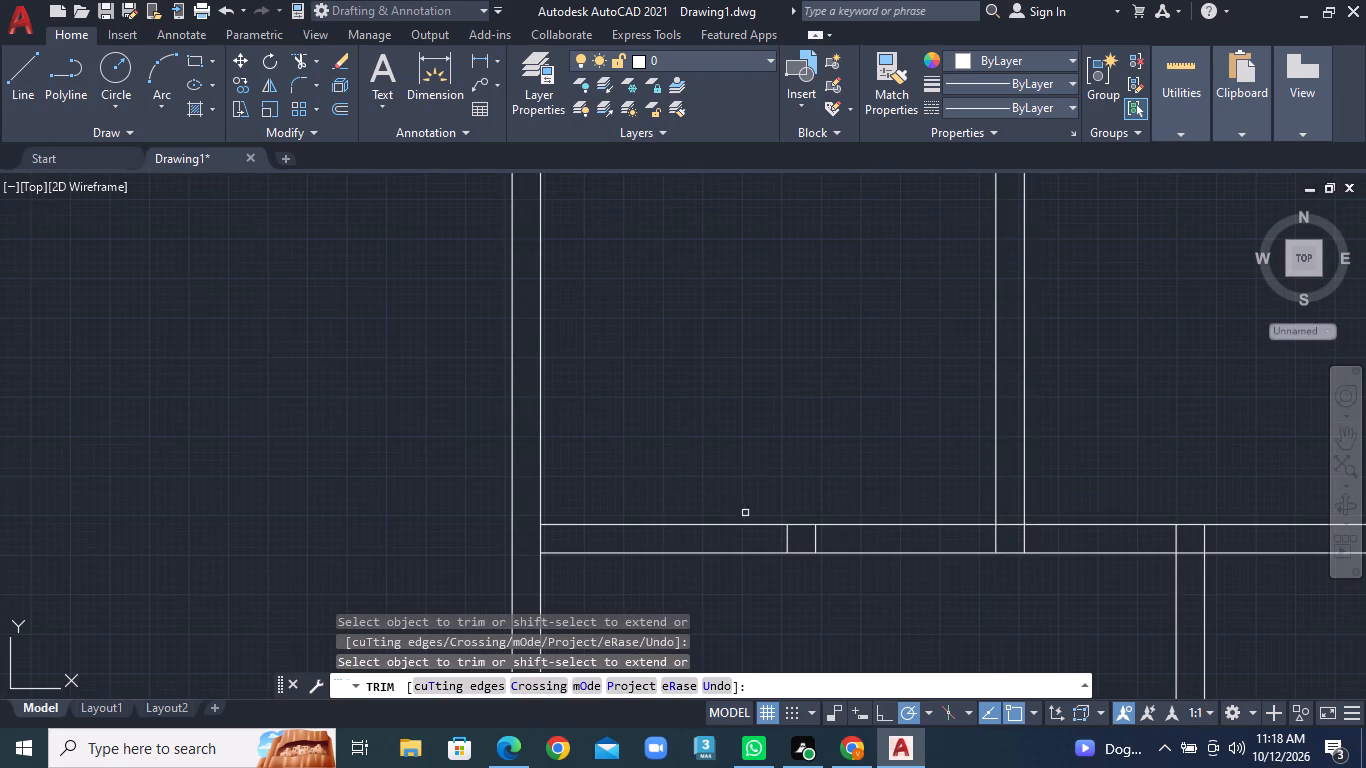
left_click(788, 544)
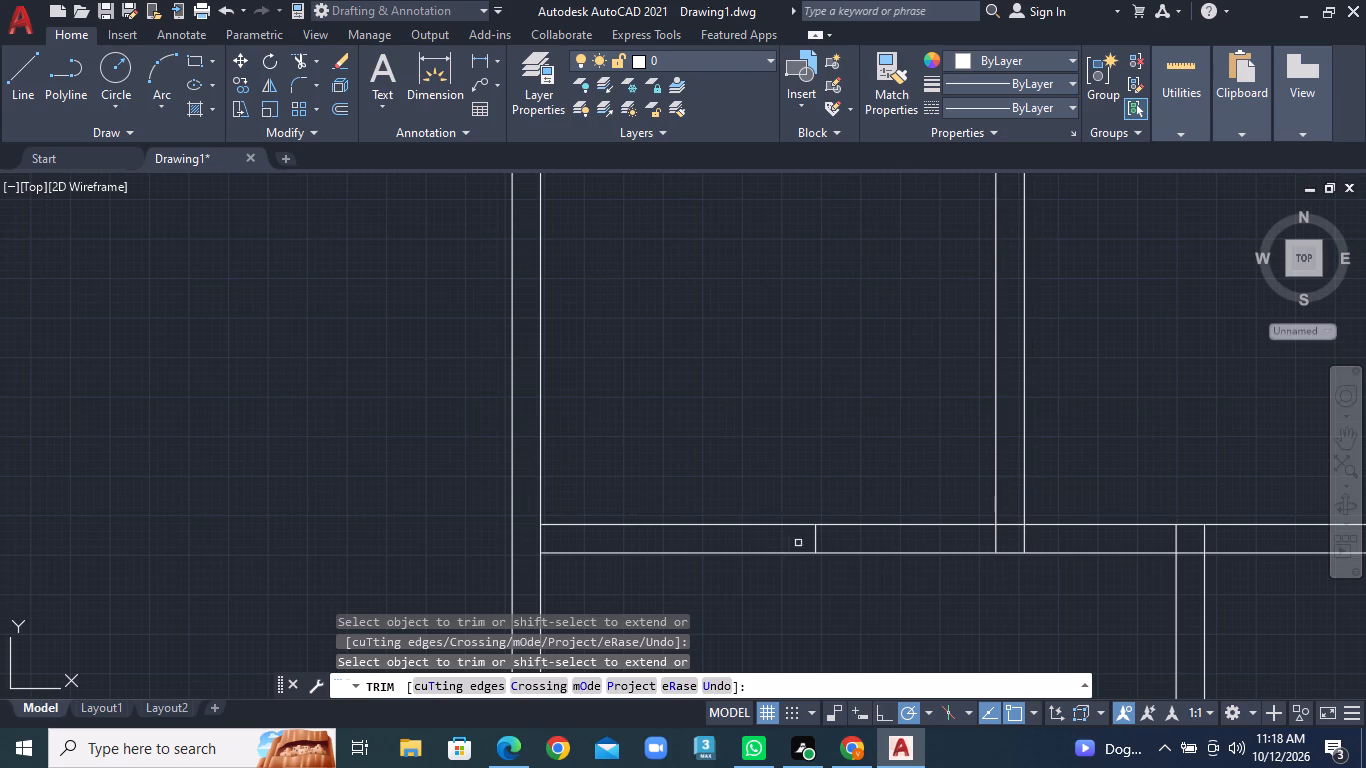
left_click(817, 536)
Examine the whole floor plan and its bottom row for wall lines that still need trimming.
scroll(1025, 569, "down", 5)
middle_click_drag(952, 499, 888, 407)
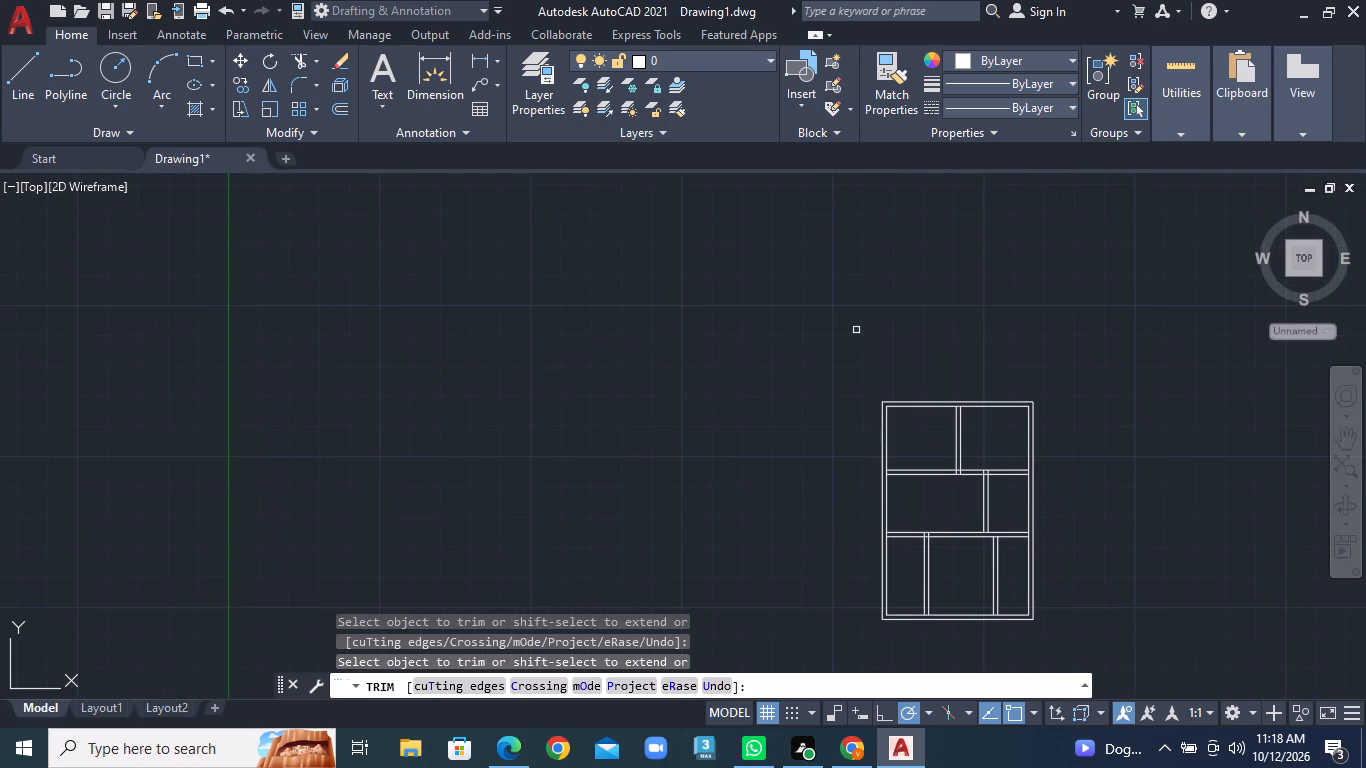
middle_click_drag(978, 563, 971, 559)
middle_click_drag(971, 559, 865, 488)
scroll(864, 488, "up", 1)
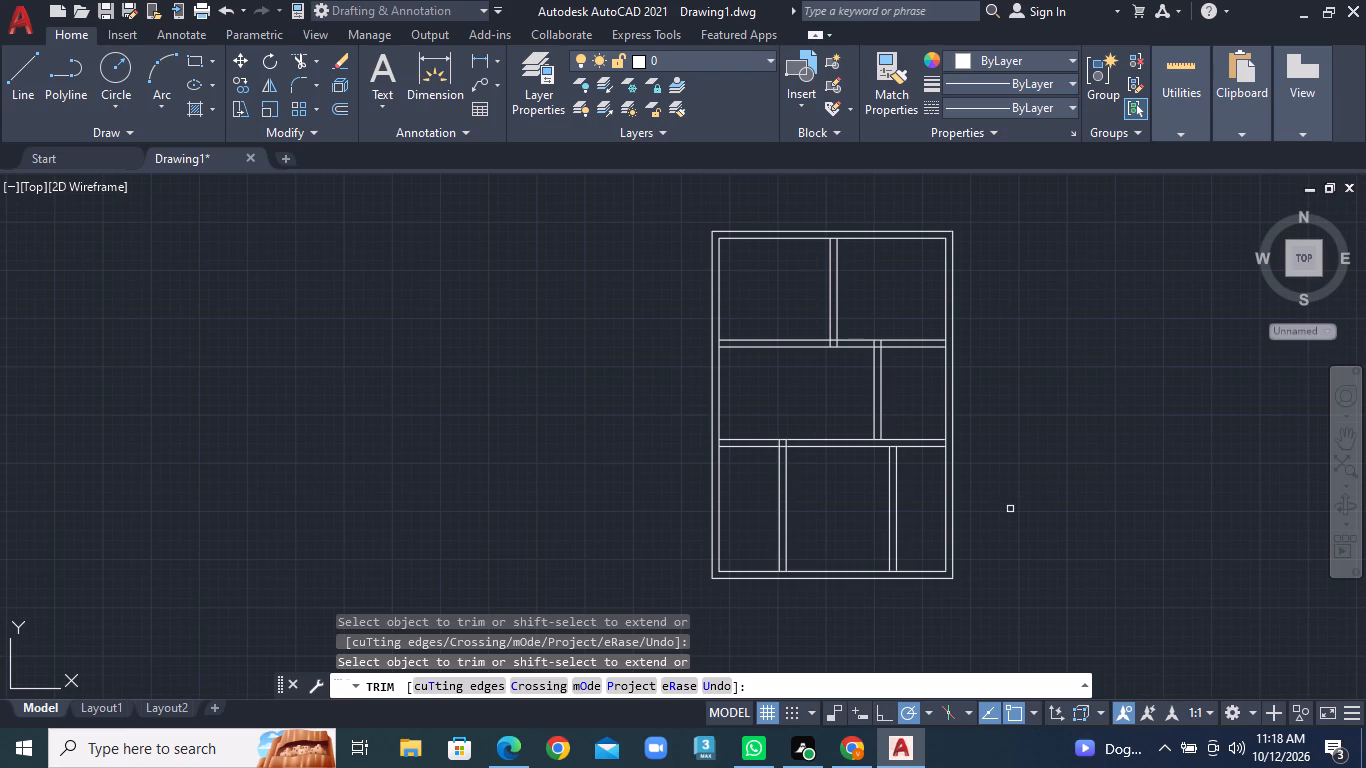
scroll(933, 501, "up", 1)
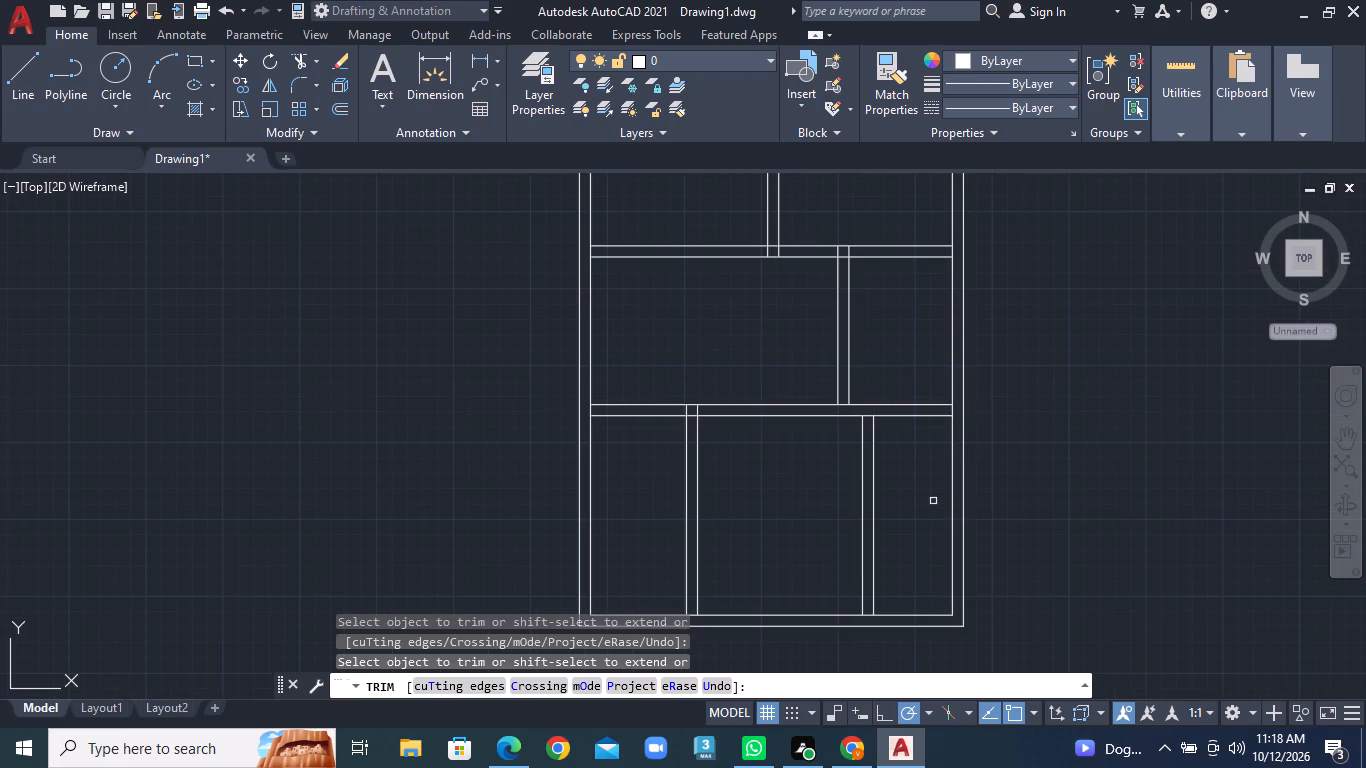
middle_click_drag(897, 494, 750, 397)
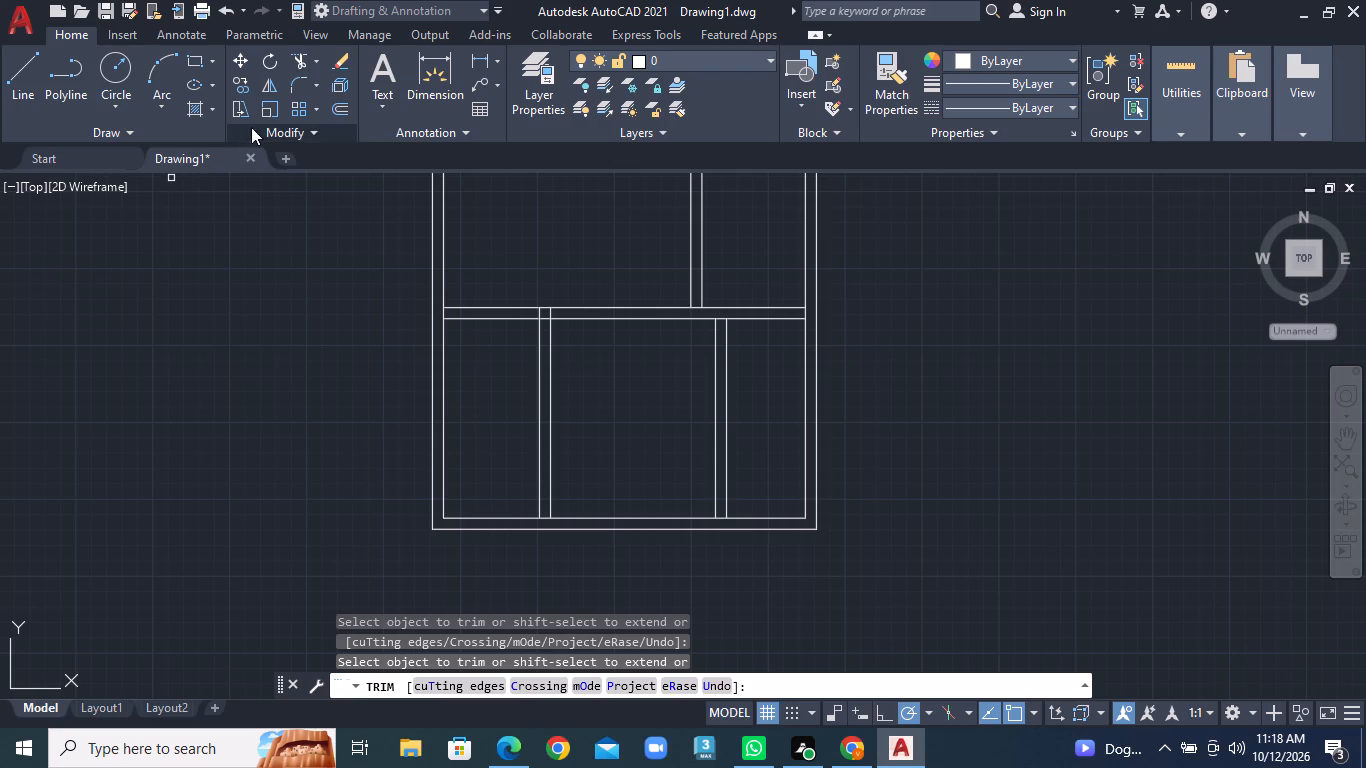
Offset the inner line of the bottom outer wall 5'6" up into the bottom row.
left_click(338, 107)
key("5")
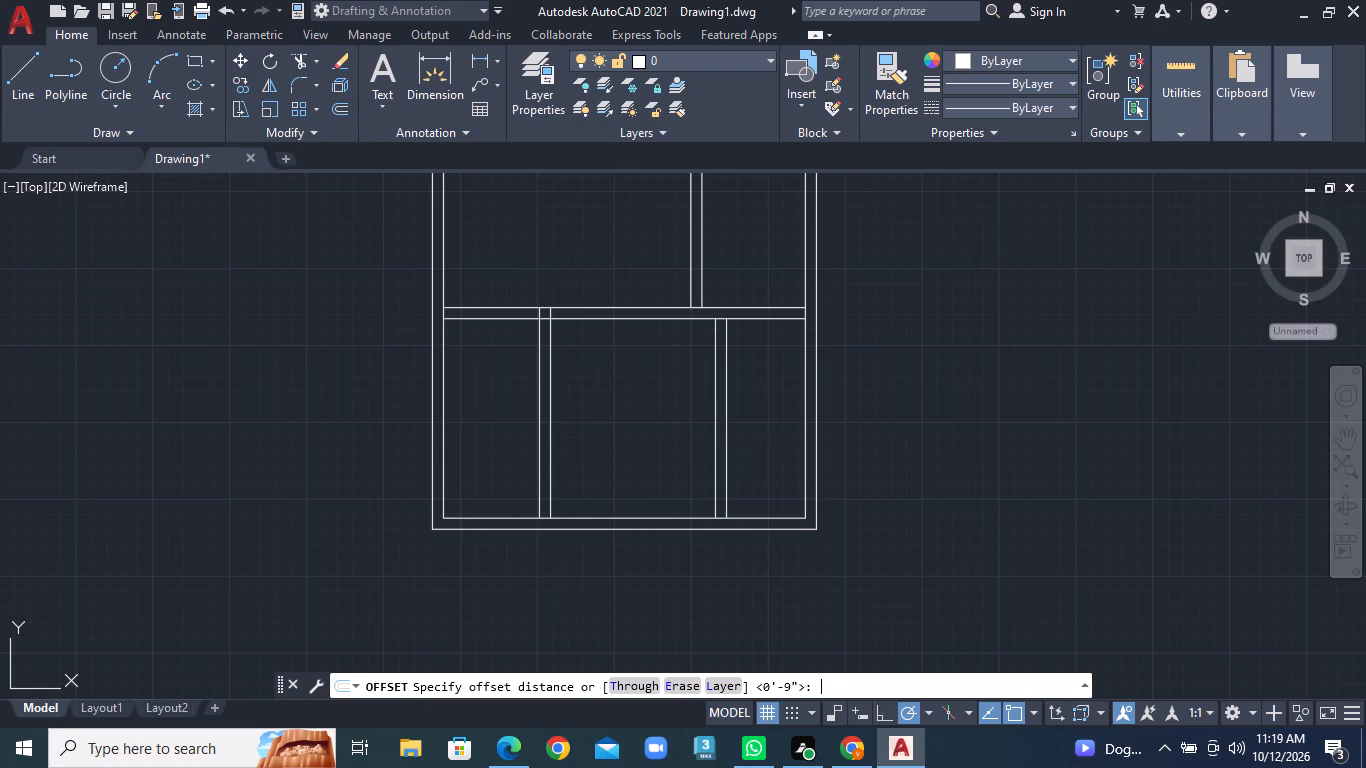
type("'6\"")
key("Return")
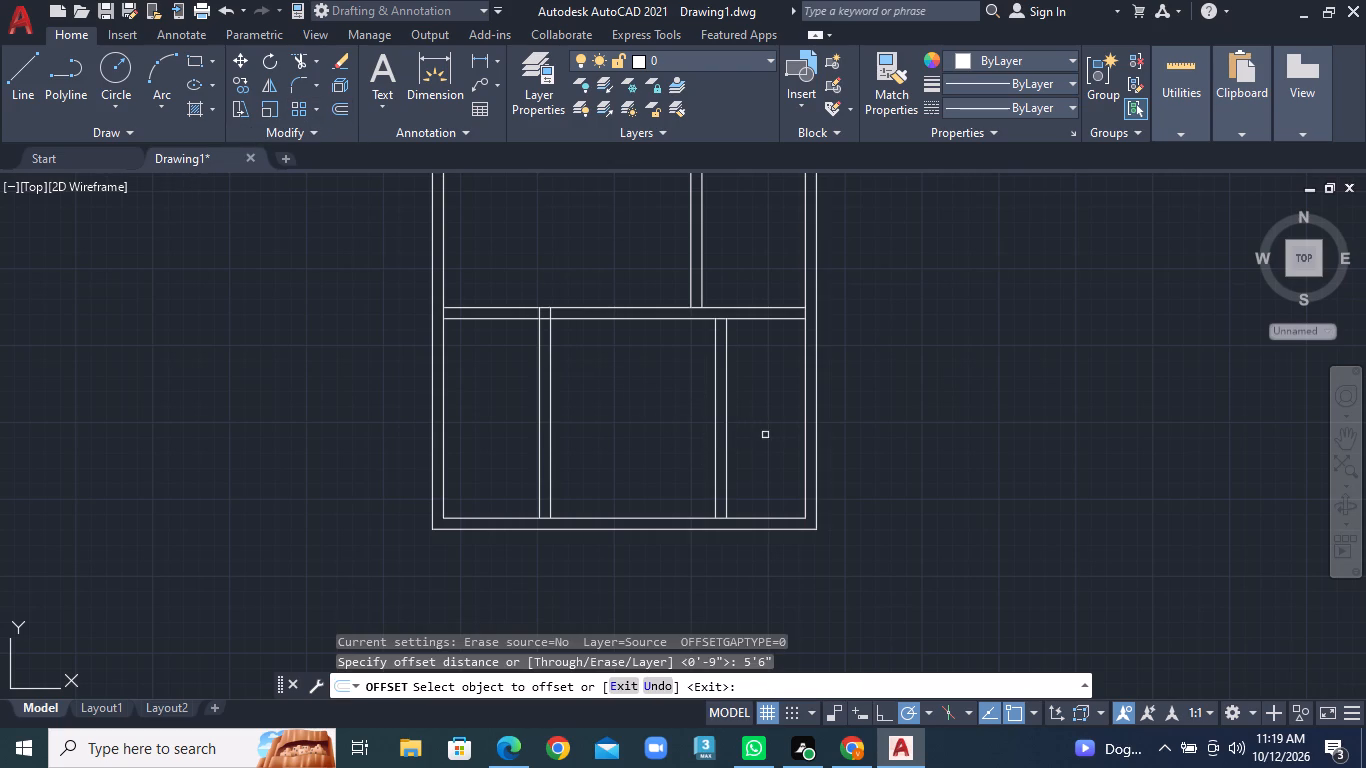
left_click(762, 518)
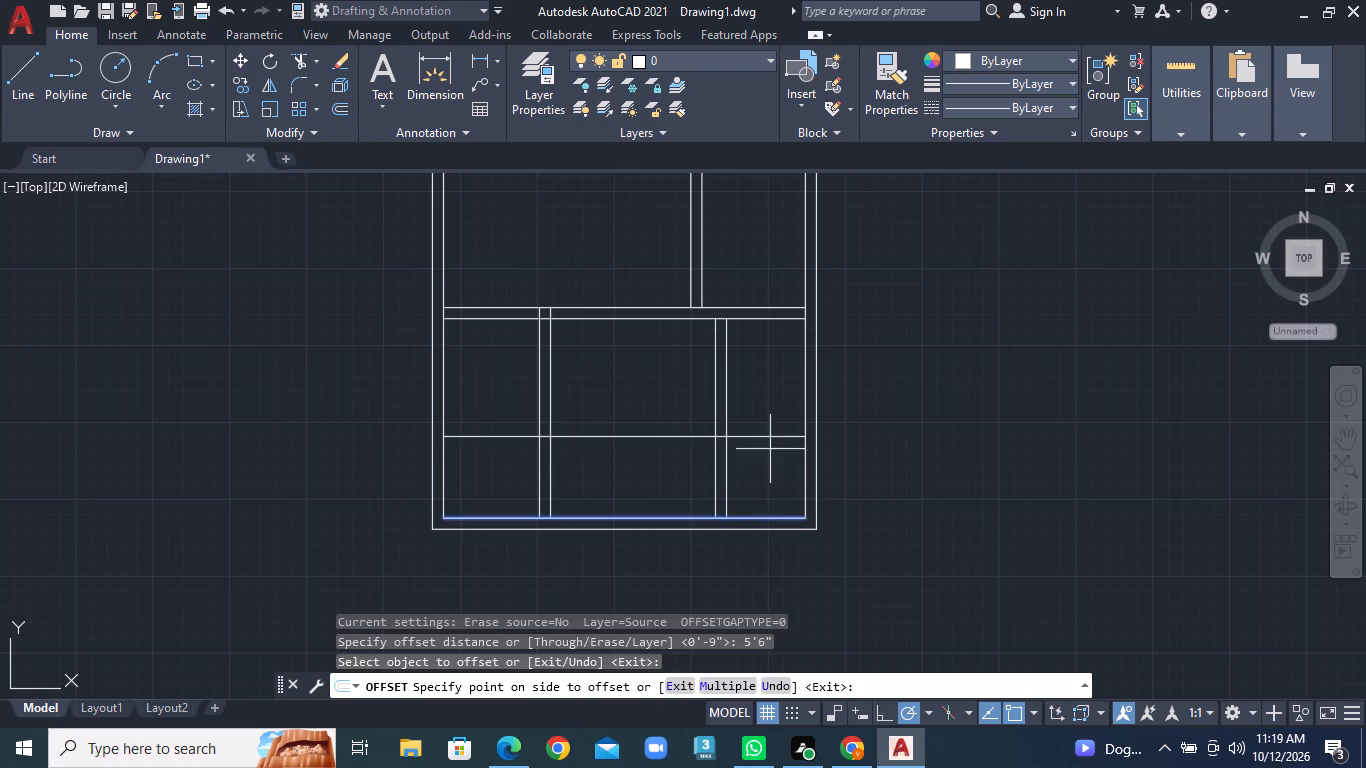
left_click(771, 420)
Offset the new horizontal line in the bottom row 9" upward to give the cross wall its thickness.
left_click(332, 103)
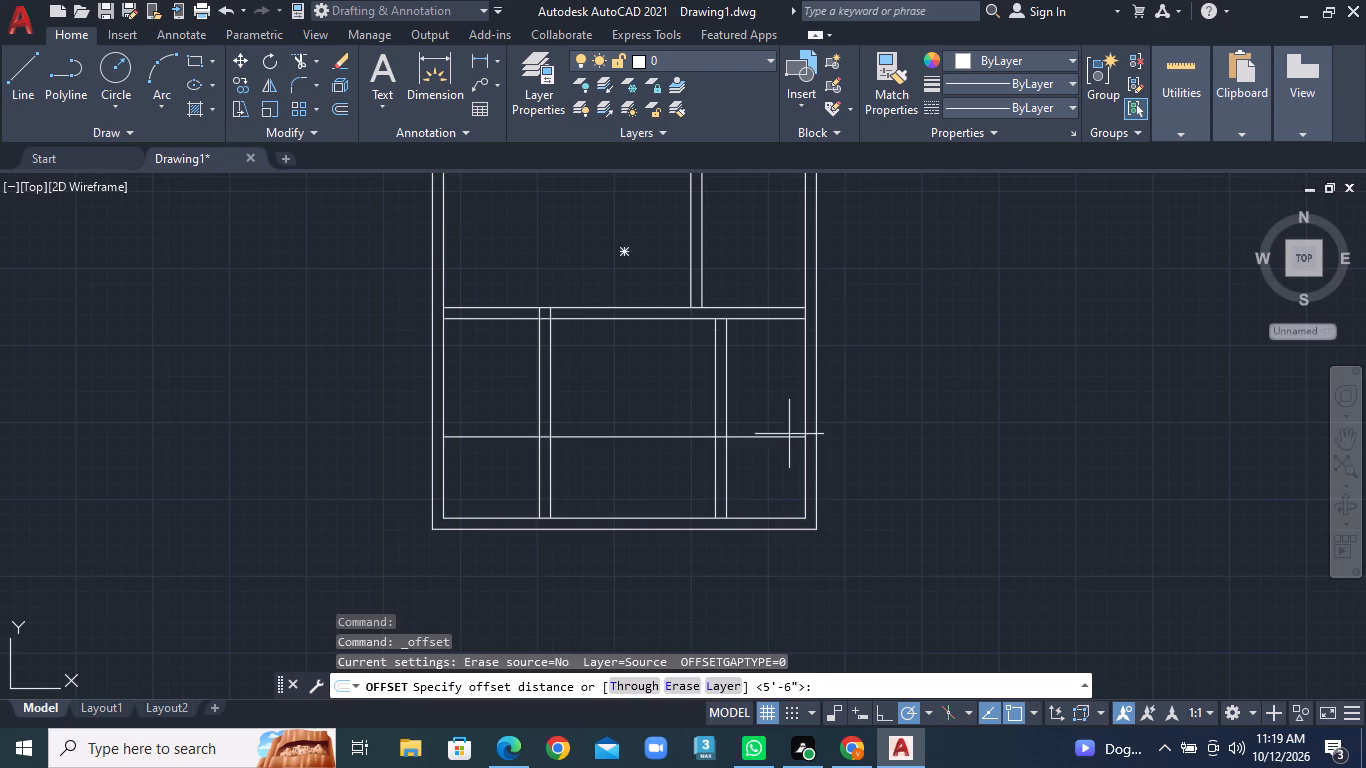
type("9\"")
key("Return")
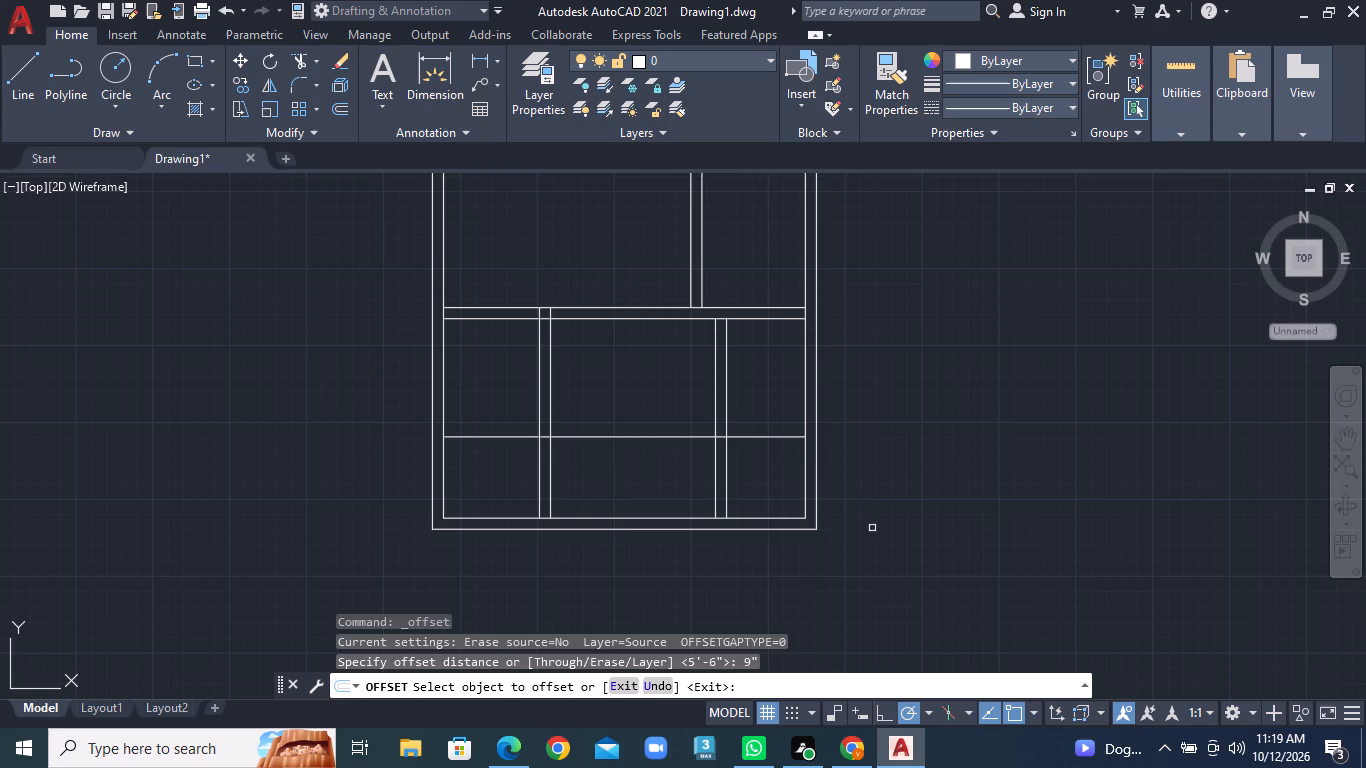
left_click(758, 435)
left_click(769, 385)
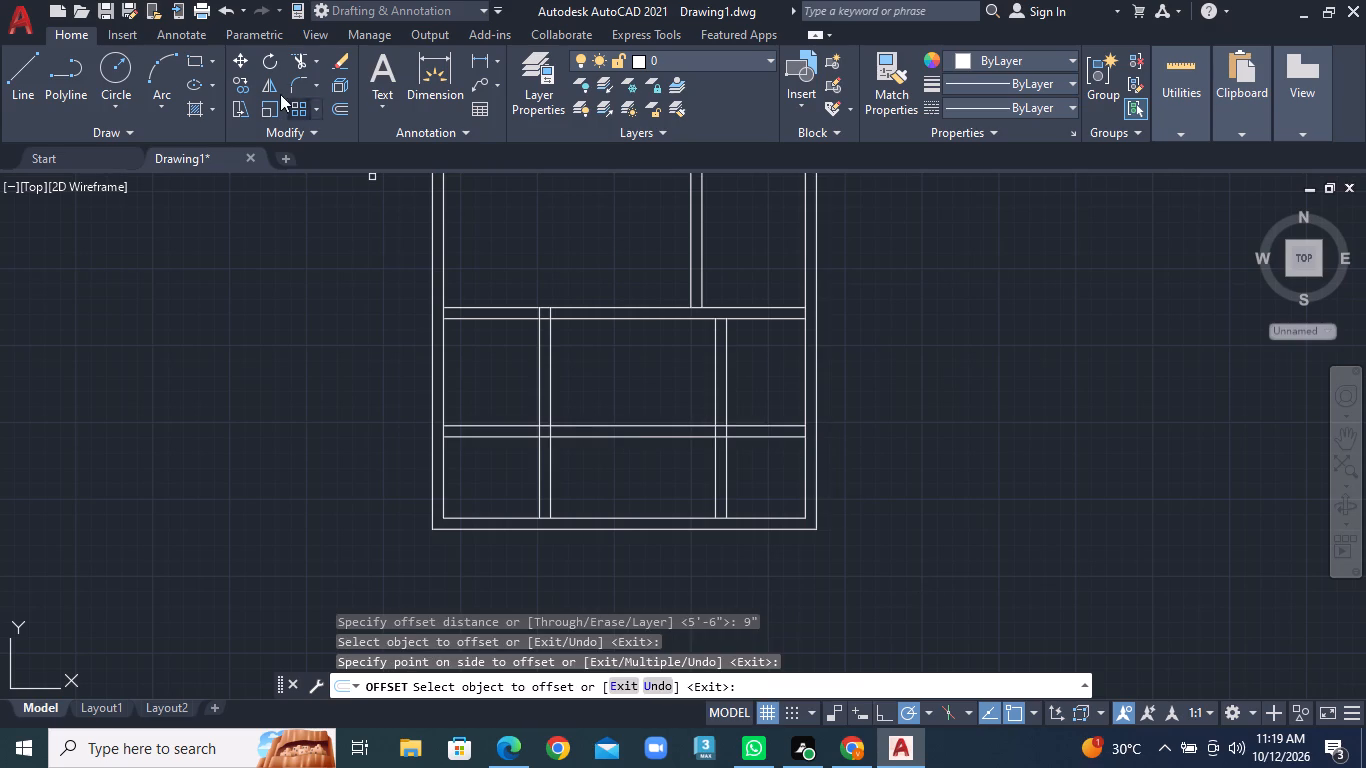
Trim both lines of the new cross wall out of the bottom row's left and middle rooms and the wall between them.
left_click(316, 57)
left_click(321, 84)
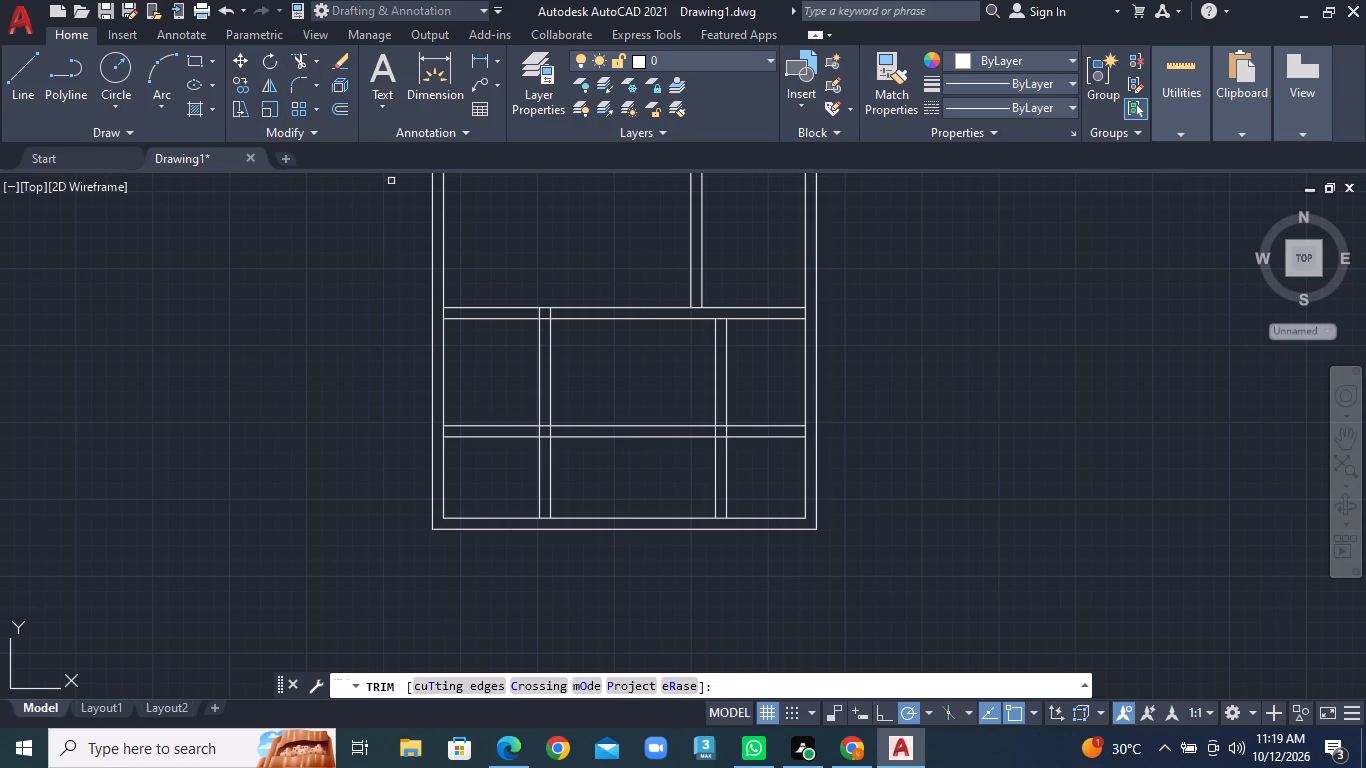
left_click(504, 426)
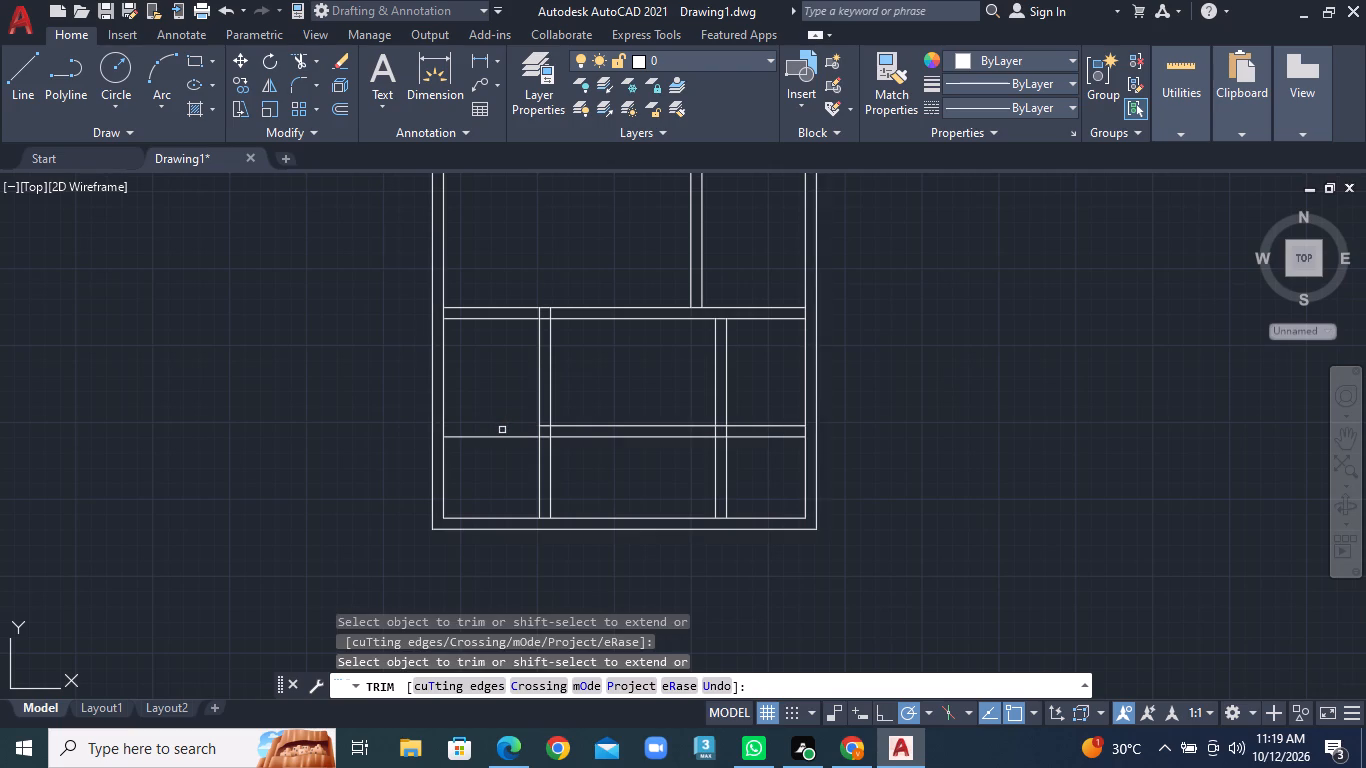
left_click(498, 435)
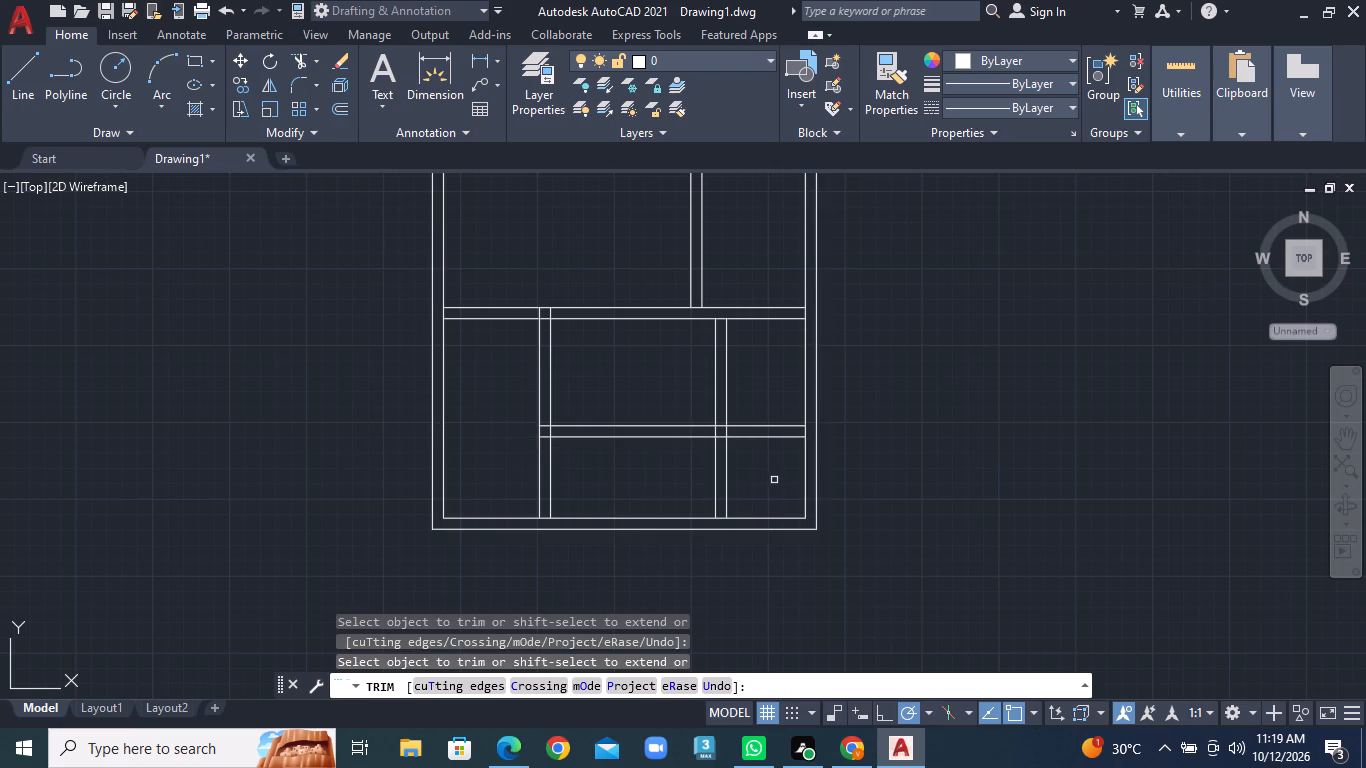
left_click(655, 423)
left_click(649, 436)
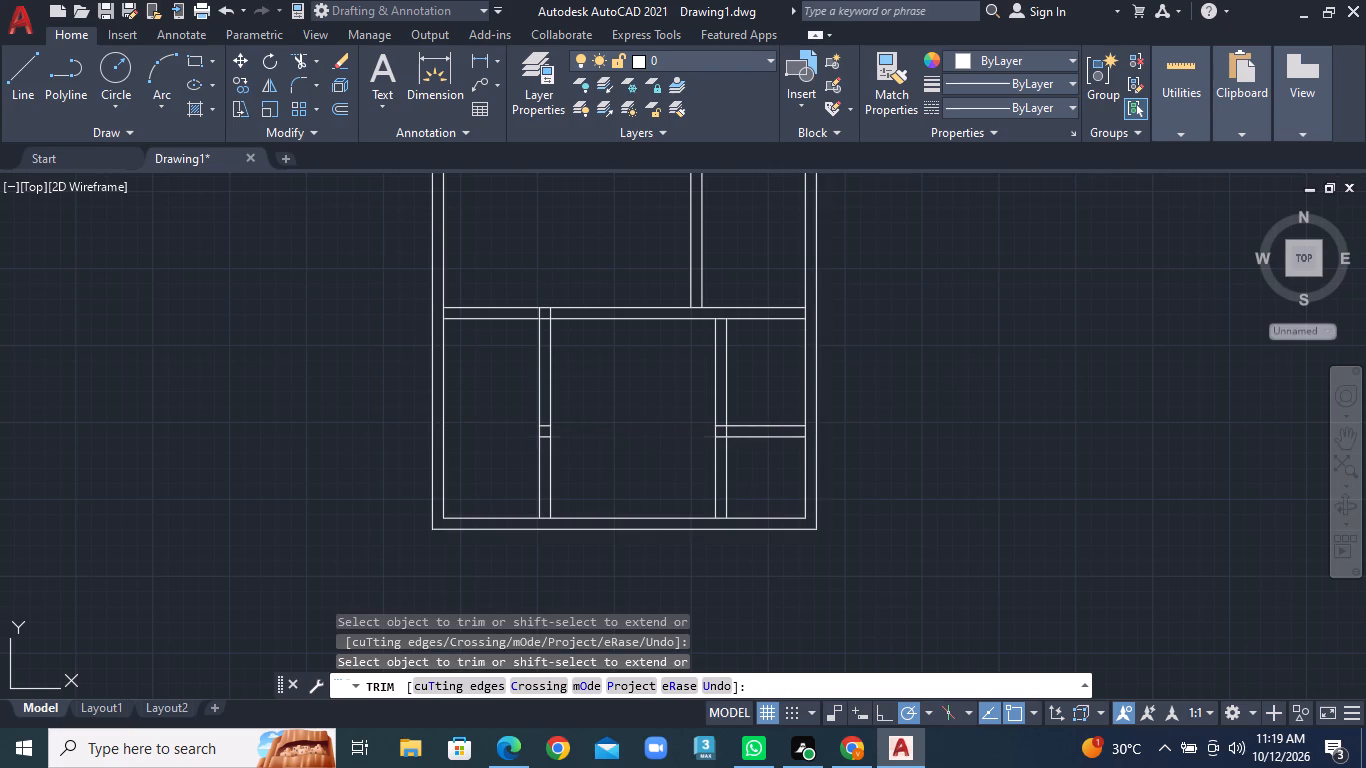
scroll(541, 430, "up", 2)
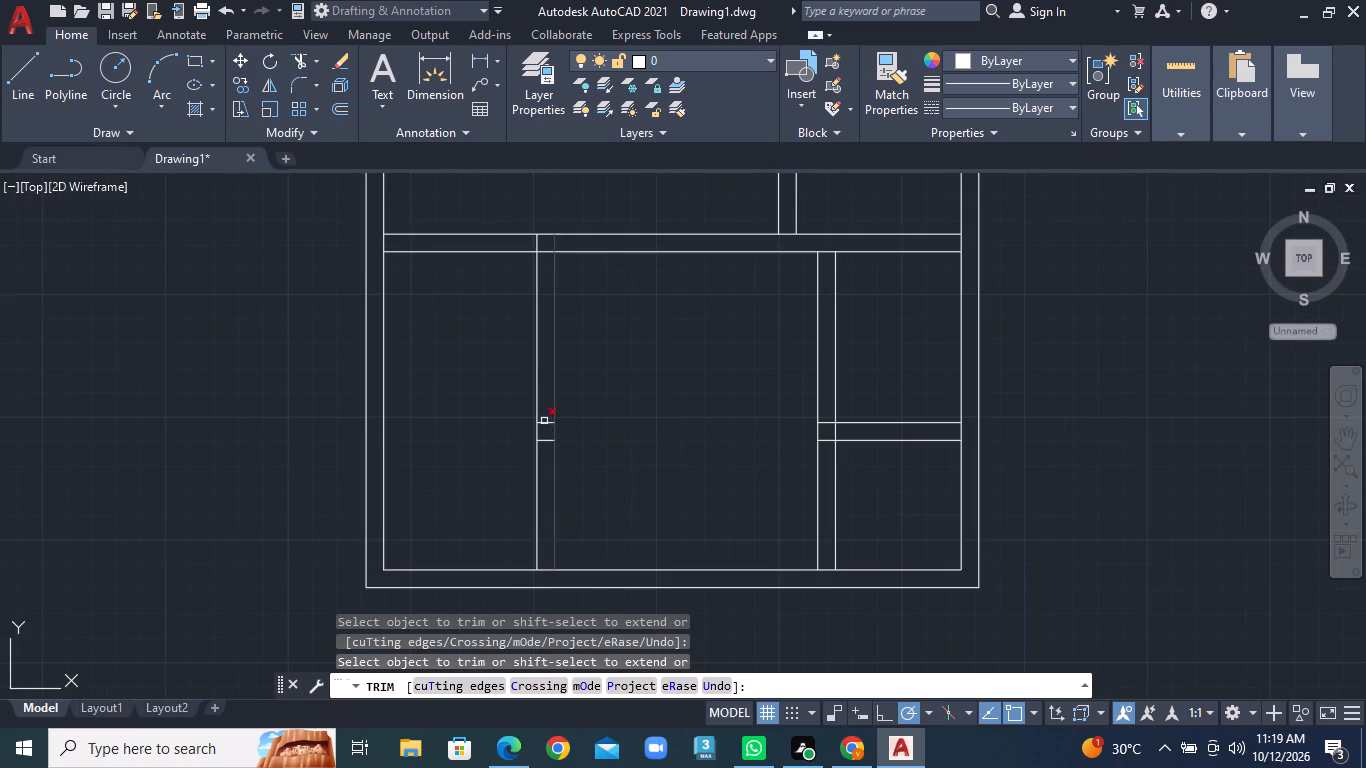
left_click(543, 421)
left_click(545, 442)
Trim the overlapping lines where the new cross wall meets the bottom row's right vertical wall to open the junction.
scroll(721, 449, "down", 1)
scroll(805, 447, "up", 1)
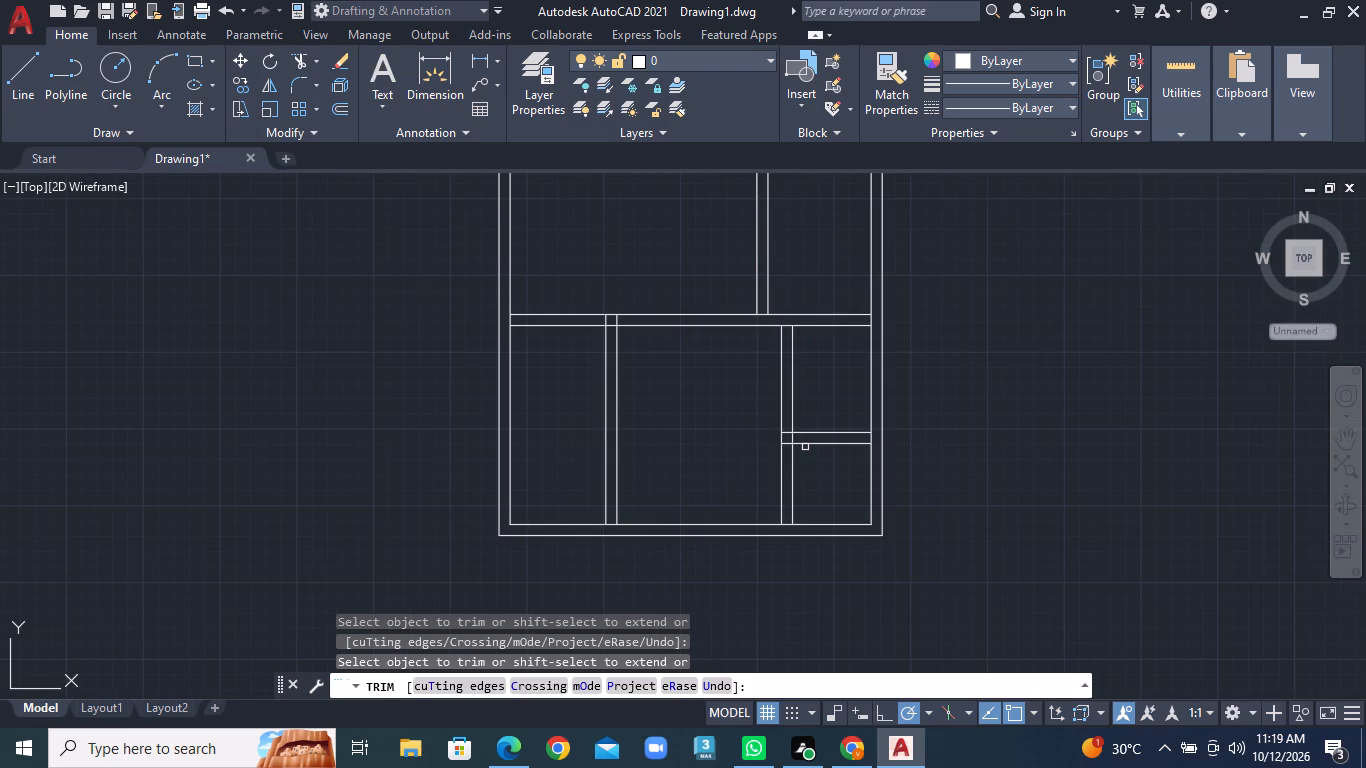
scroll(805, 447, "up", 2)
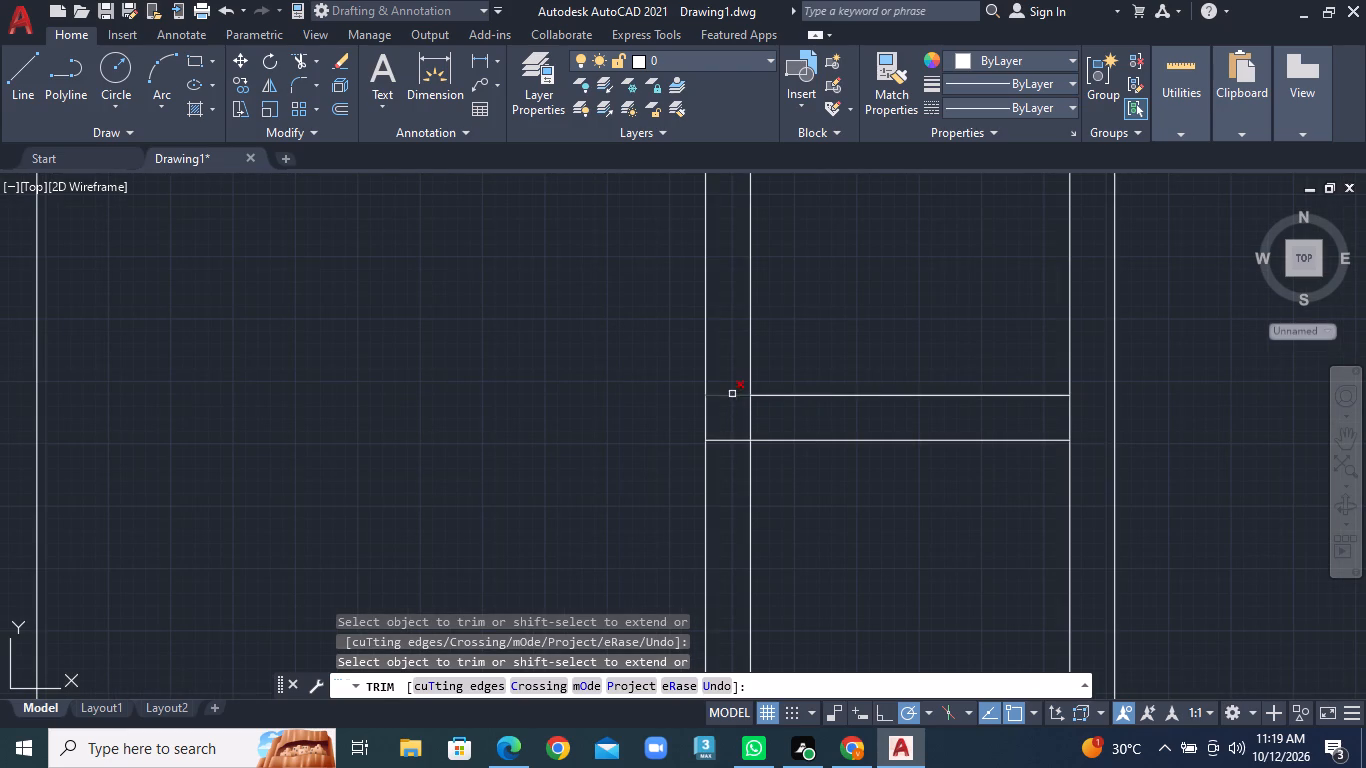
left_click(732, 394)
left_click(748, 414)
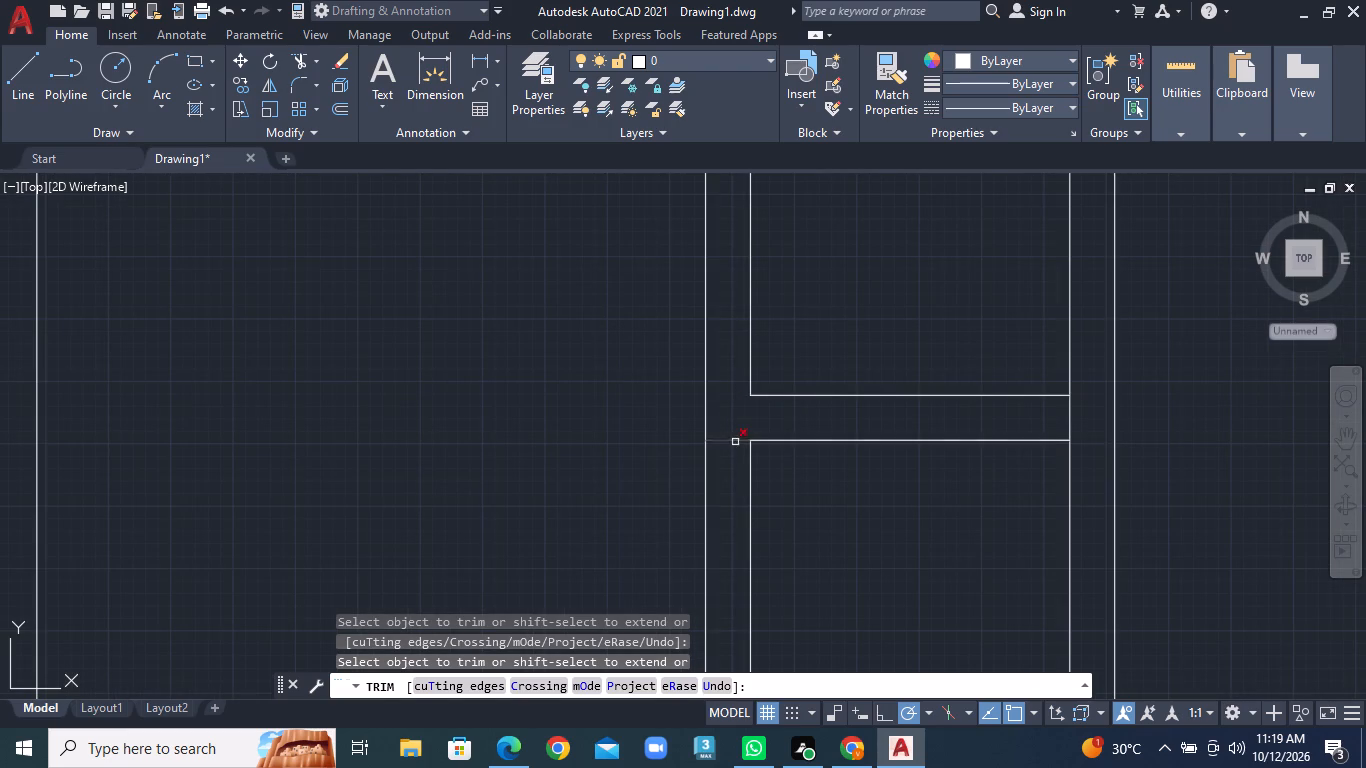
left_click(735, 442)
Trim the right outer wall's inner line between the lines of the new cross wall and of the lower cross wall.
scroll(782, 450, "down", 3)
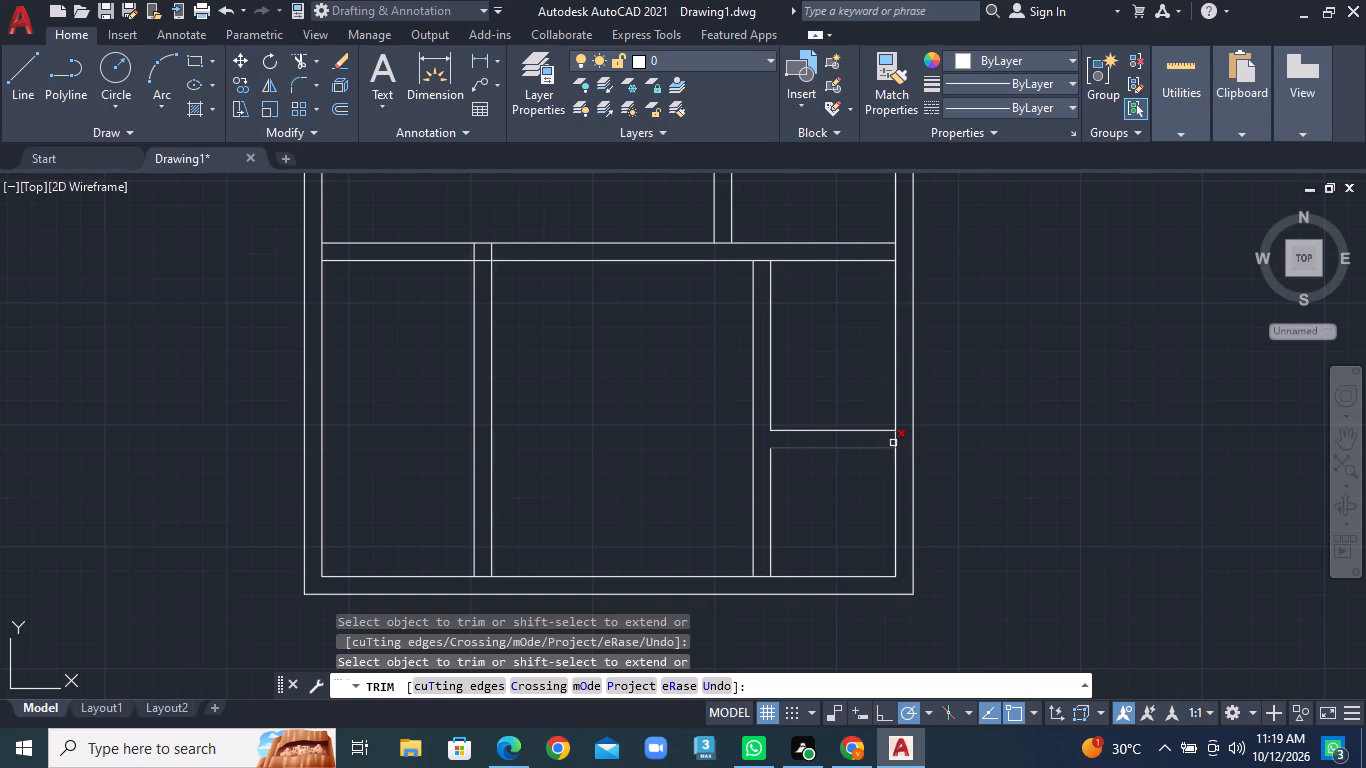
left_click(893, 443)
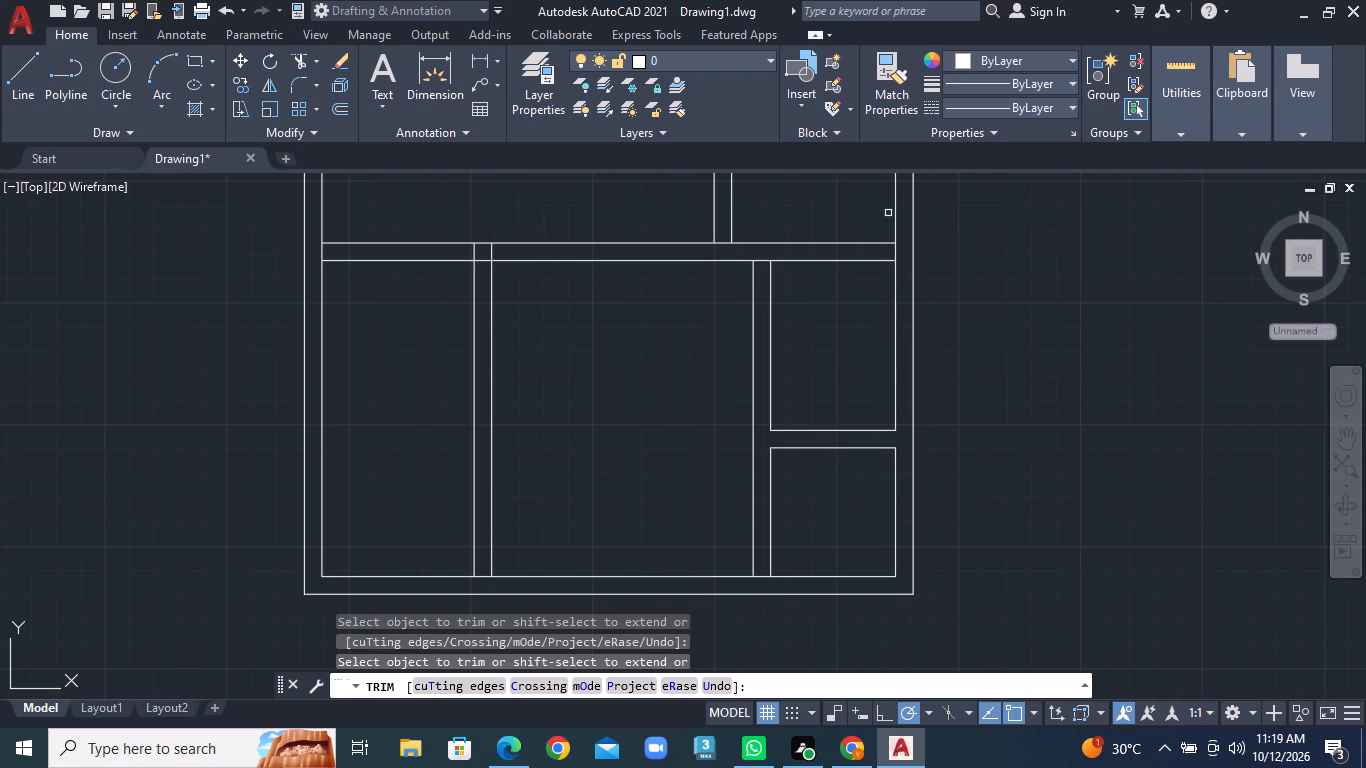
scroll(892, 228, "up", 1)
middle_click_drag(892, 228, 878, 284)
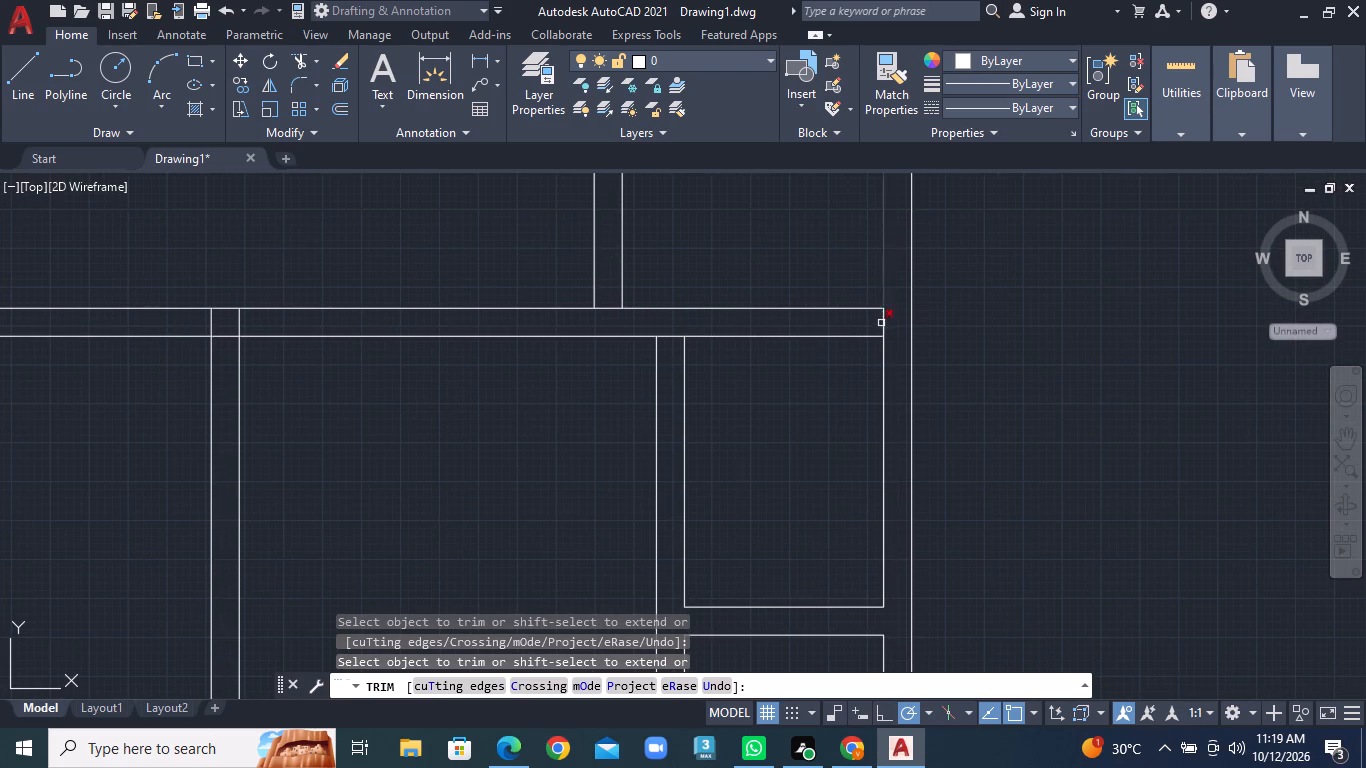
left_click(881, 326)
Trim the bottom outer wall's inner line at the feet of the bottom row's two vertical walls.
scroll(614, 478, "down", 1)
middle_click_drag(604, 507, 738, 258)
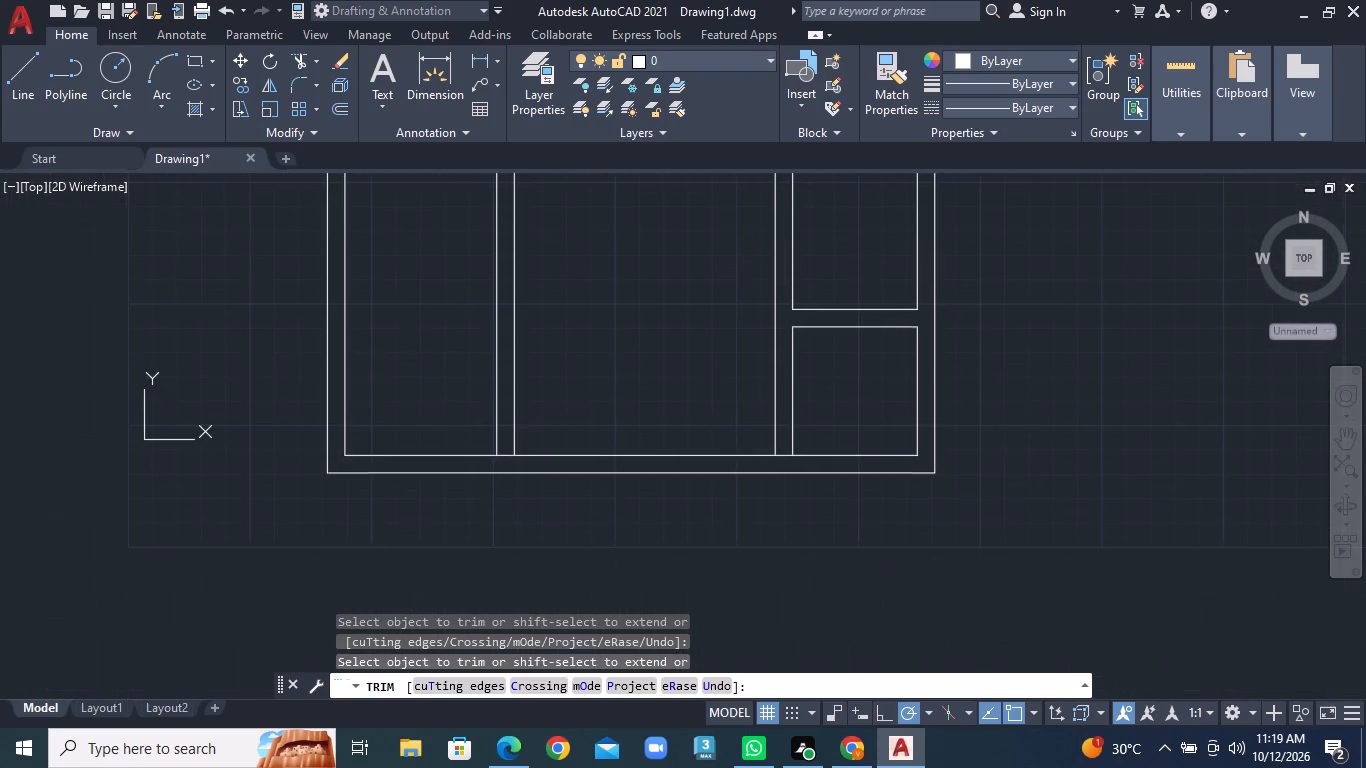
scroll(779, 418, "up", 1)
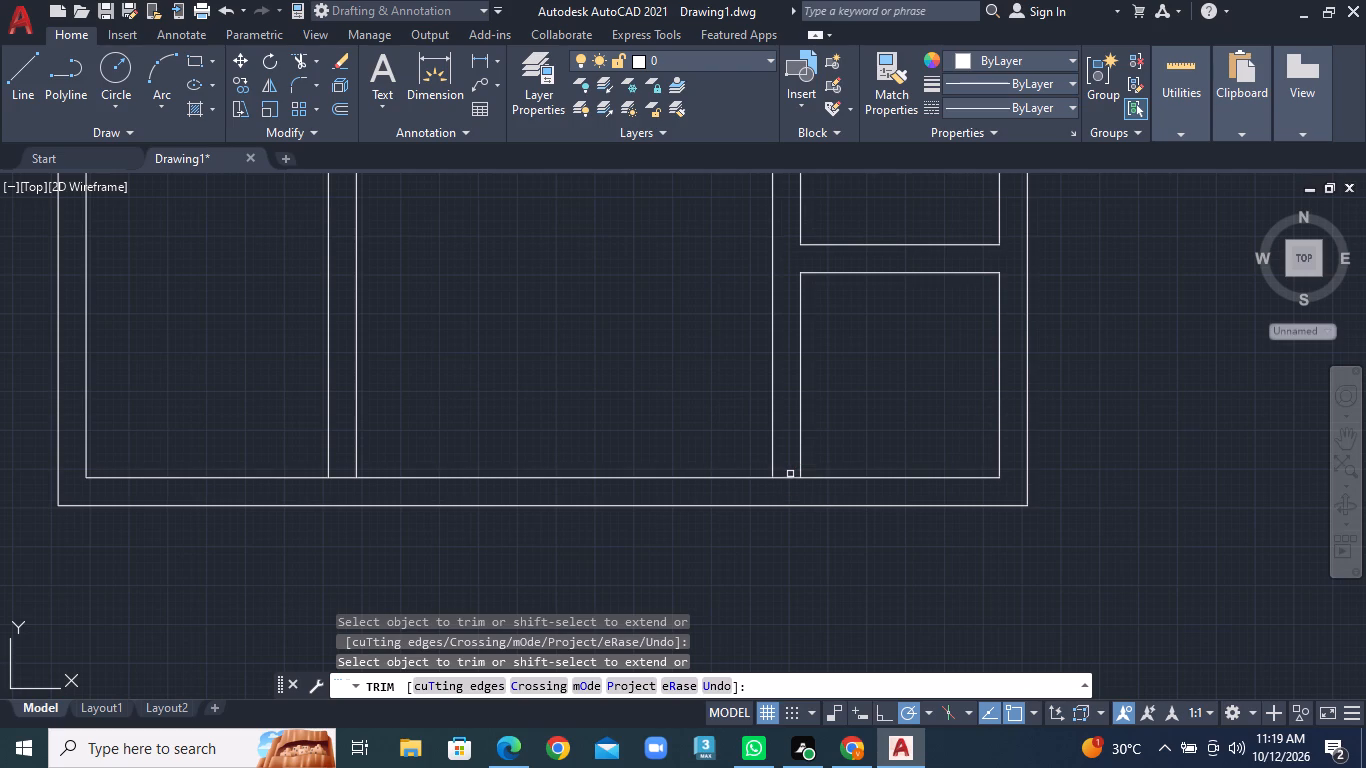
left_click(789, 475)
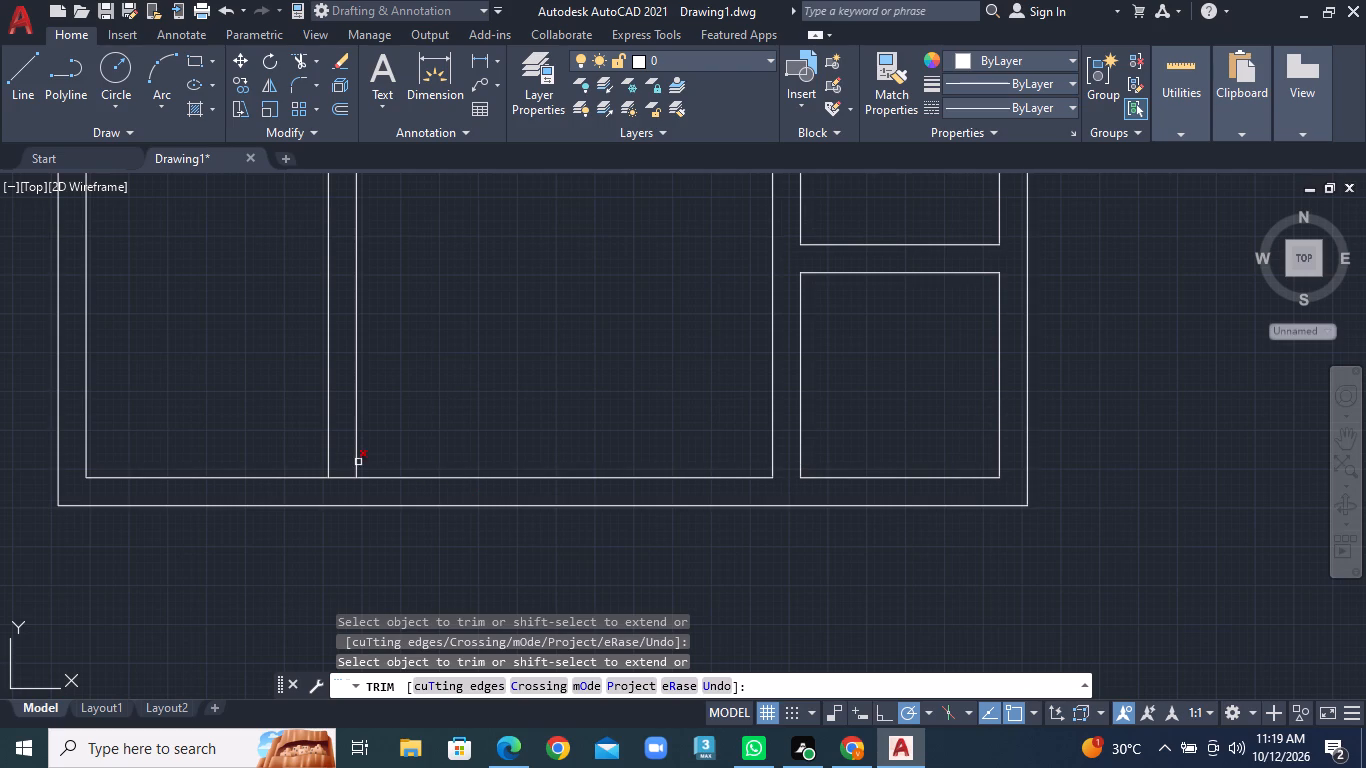
left_click(337, 475)
Trim the left outer wall's inner line between the lines of the lower and upper cross walls.
scroll(356, 444, "down", 2)
scroll(356, 444, "up", 1)
middle_click_drag(292, 342, 440, 544)
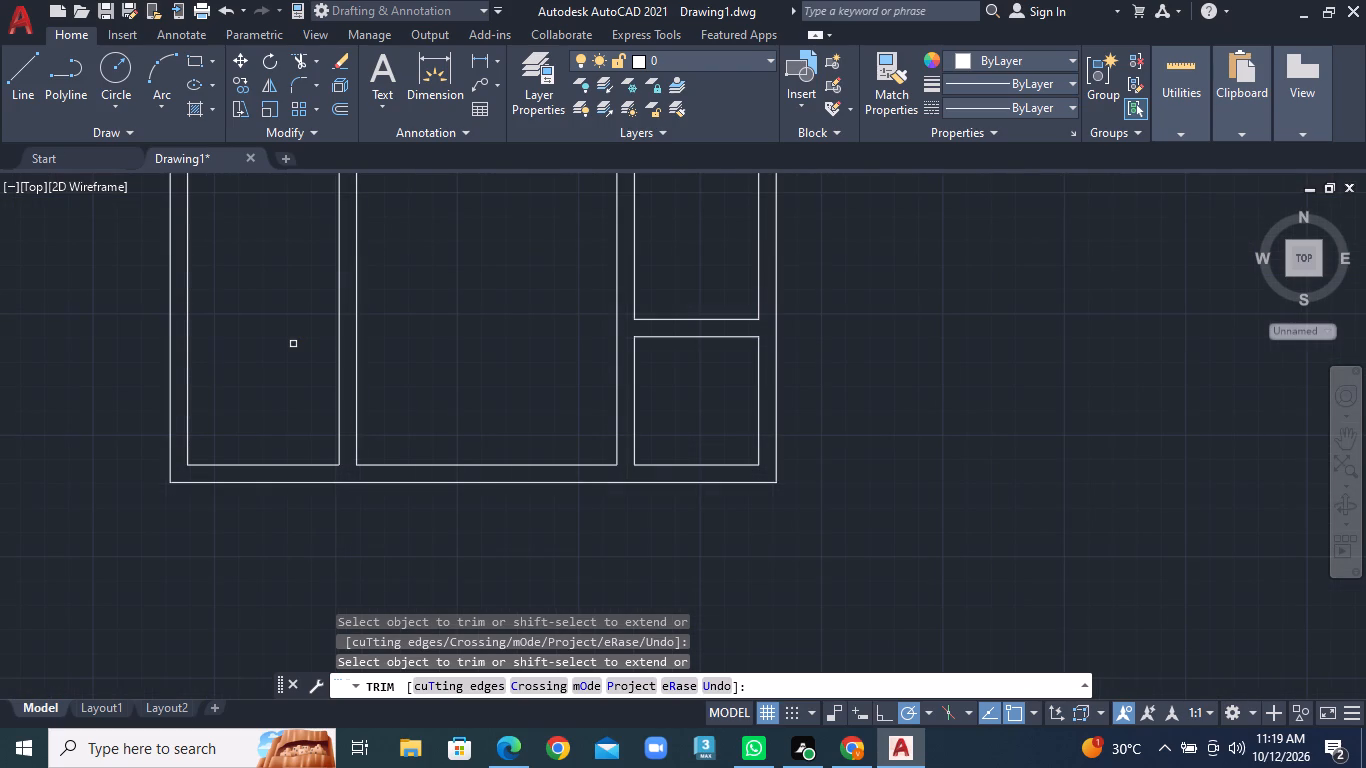
middle_click_drag(440, 544, 506, 619)
scroll(320, 369, "down", 1)
middle_click_drag(320, 369, 505, 538)
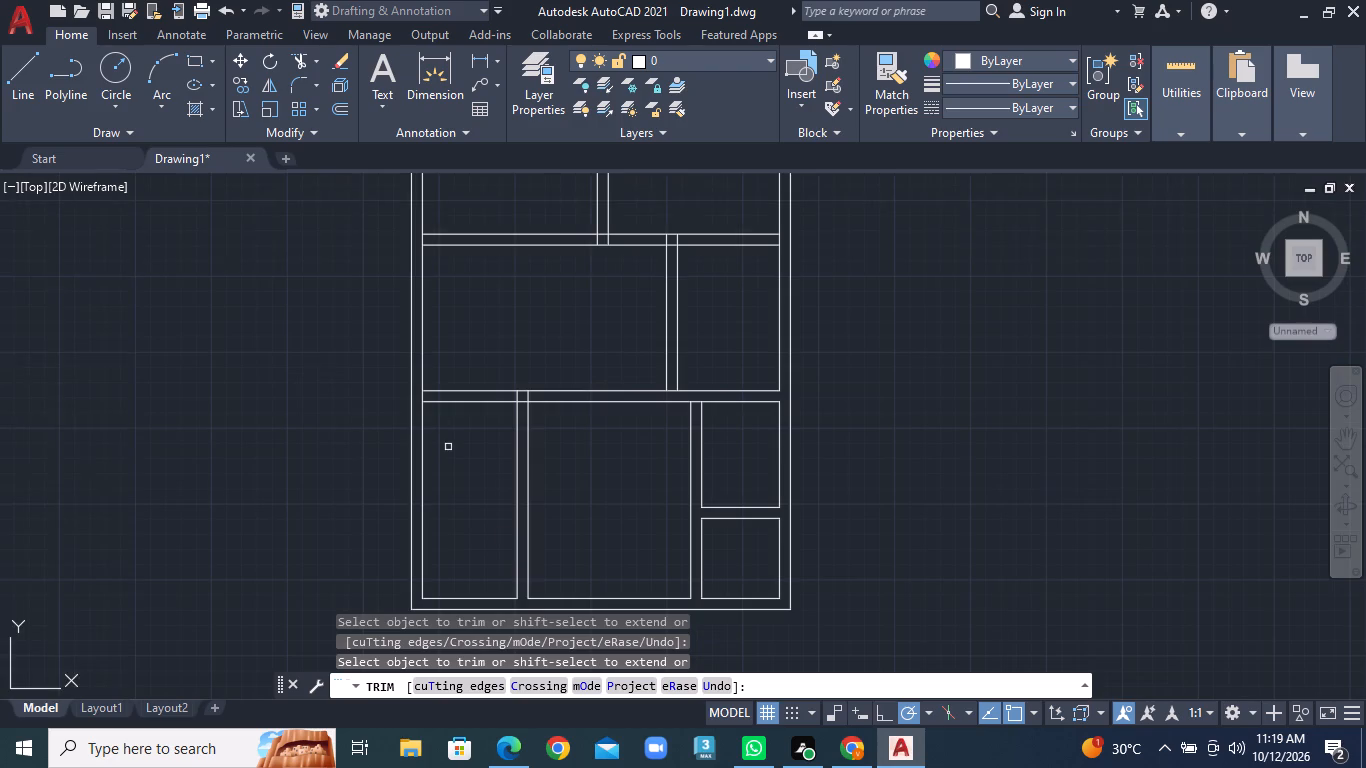
scroll(437, 406, "up", 3)
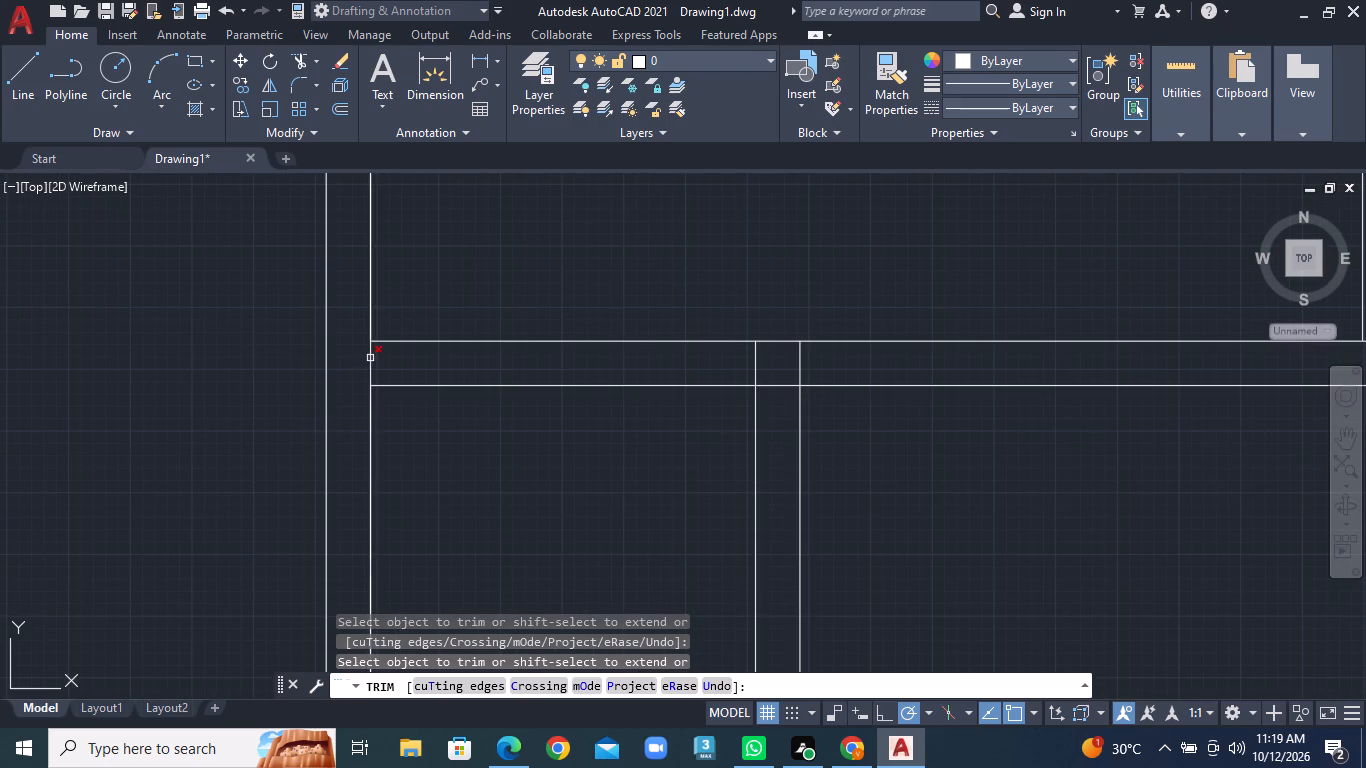
left_click(372, 358)
scroll(372, 358, "down", 1)
middle_click_drag(398, 330, 467, 587)
scroll(398, 330, "down", 1)
scroll(468, 314, "up", 2)
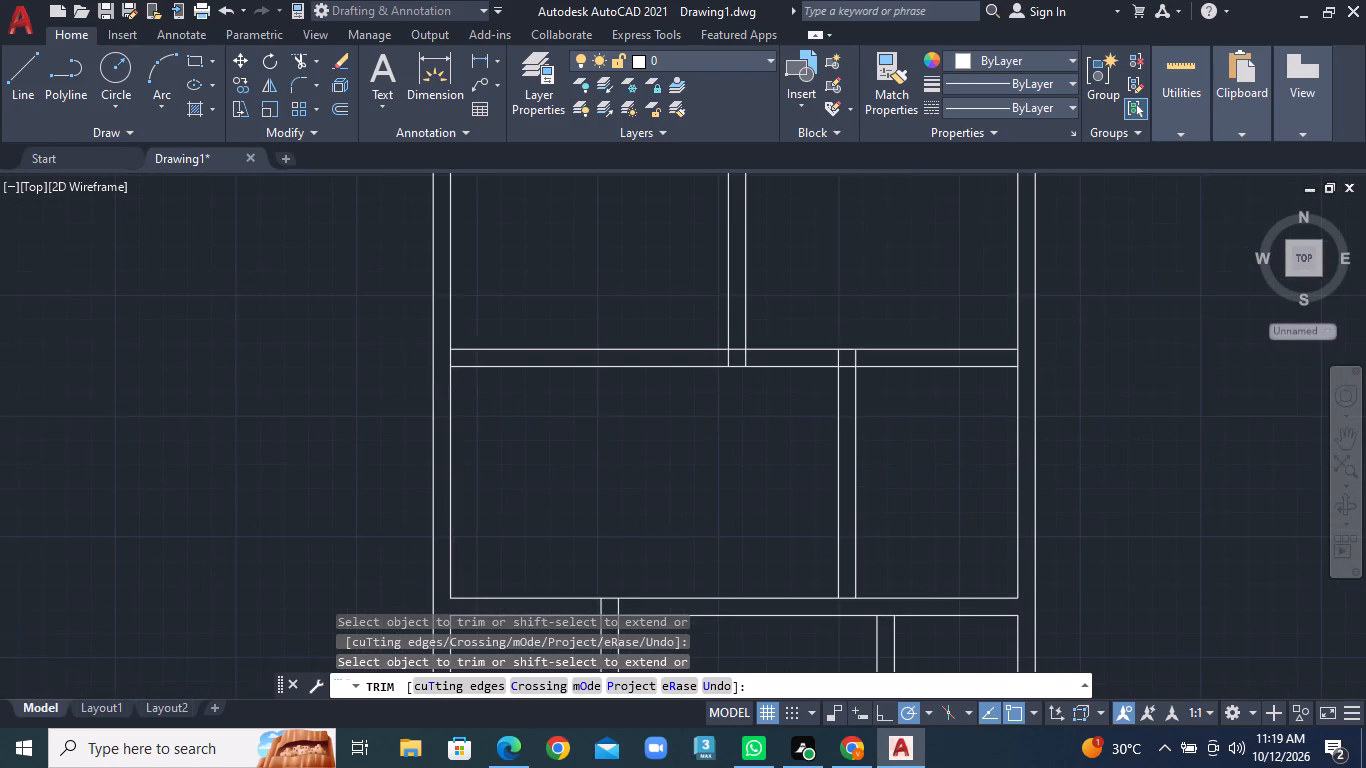
left_click(419, 424)
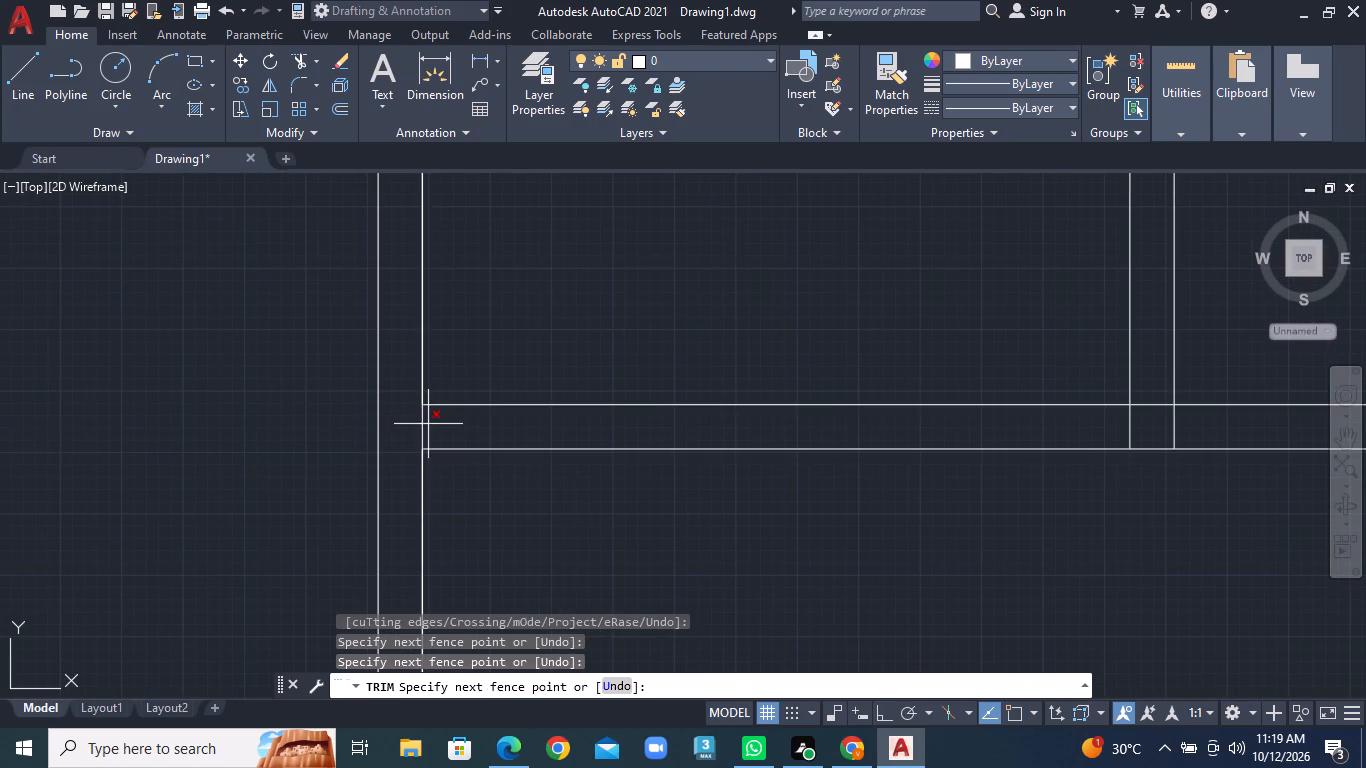
left_click(428, 424)
Trim the top outer wall's inner line between the two lines of the top row's vertical wall.
scroll(474, 401, "down", 1)
middle_click_drag(608, 359, 560, 574)
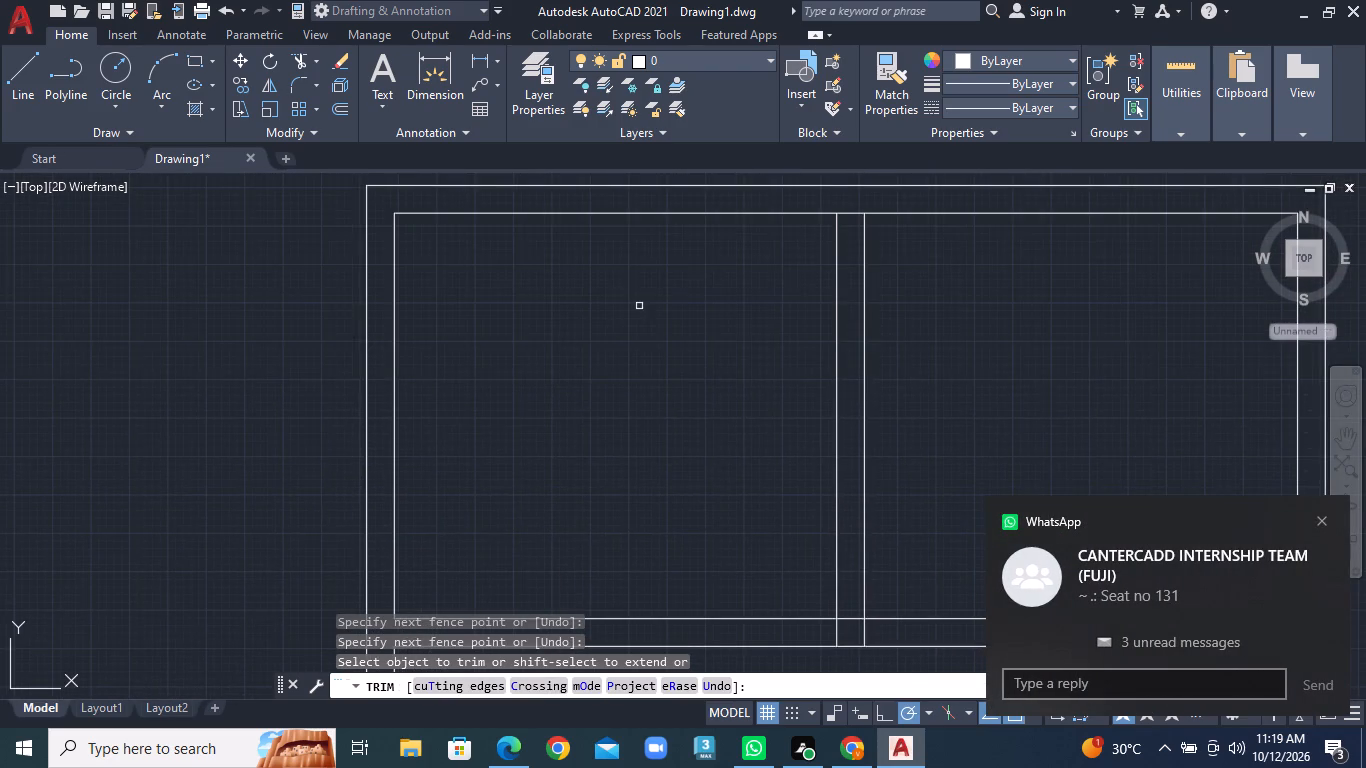
middle_click_drag(639, 306, 523, 475)
scroll(694, 379, "up", 1)
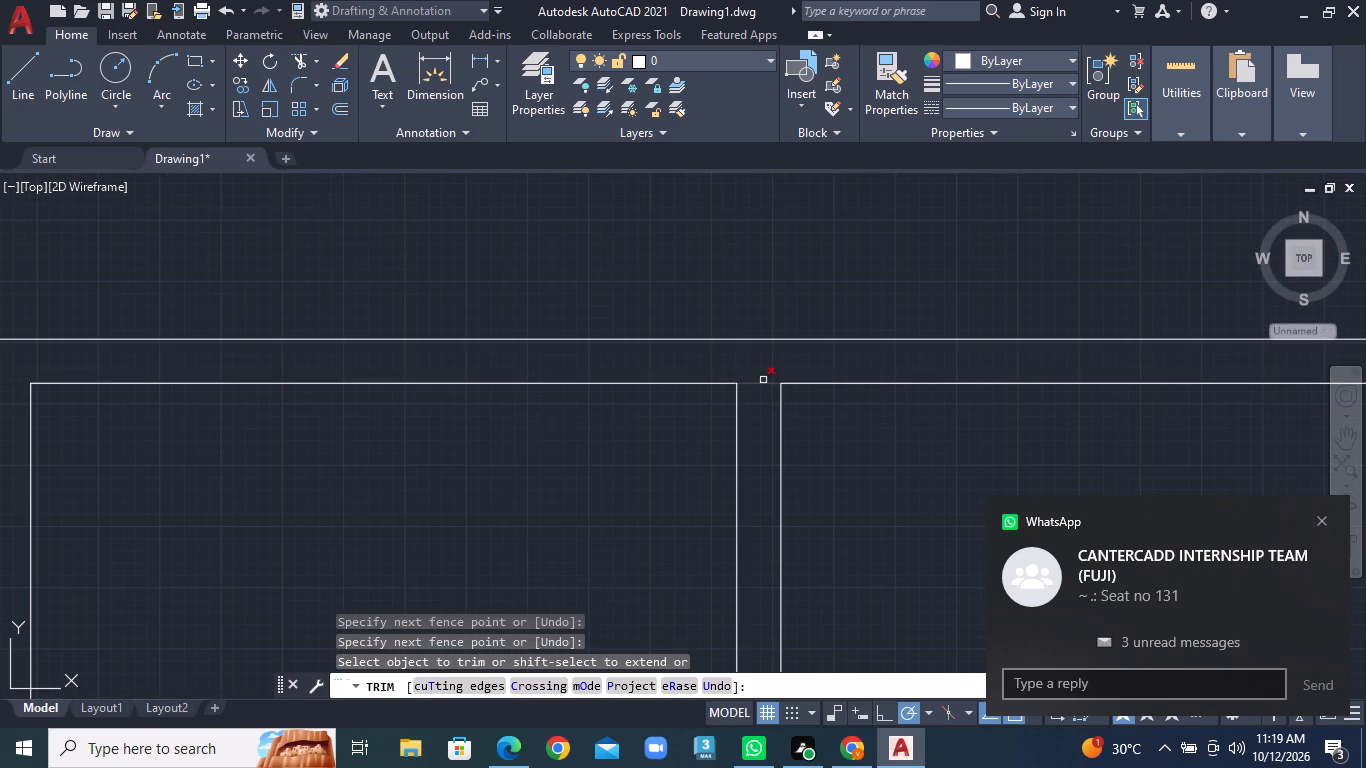
left_click(763, 360)
left_click(754, 416)
Trim the right outer wall's inner line between the two lines of the upper cross wall.
scroll(754, 416, "down", 2)
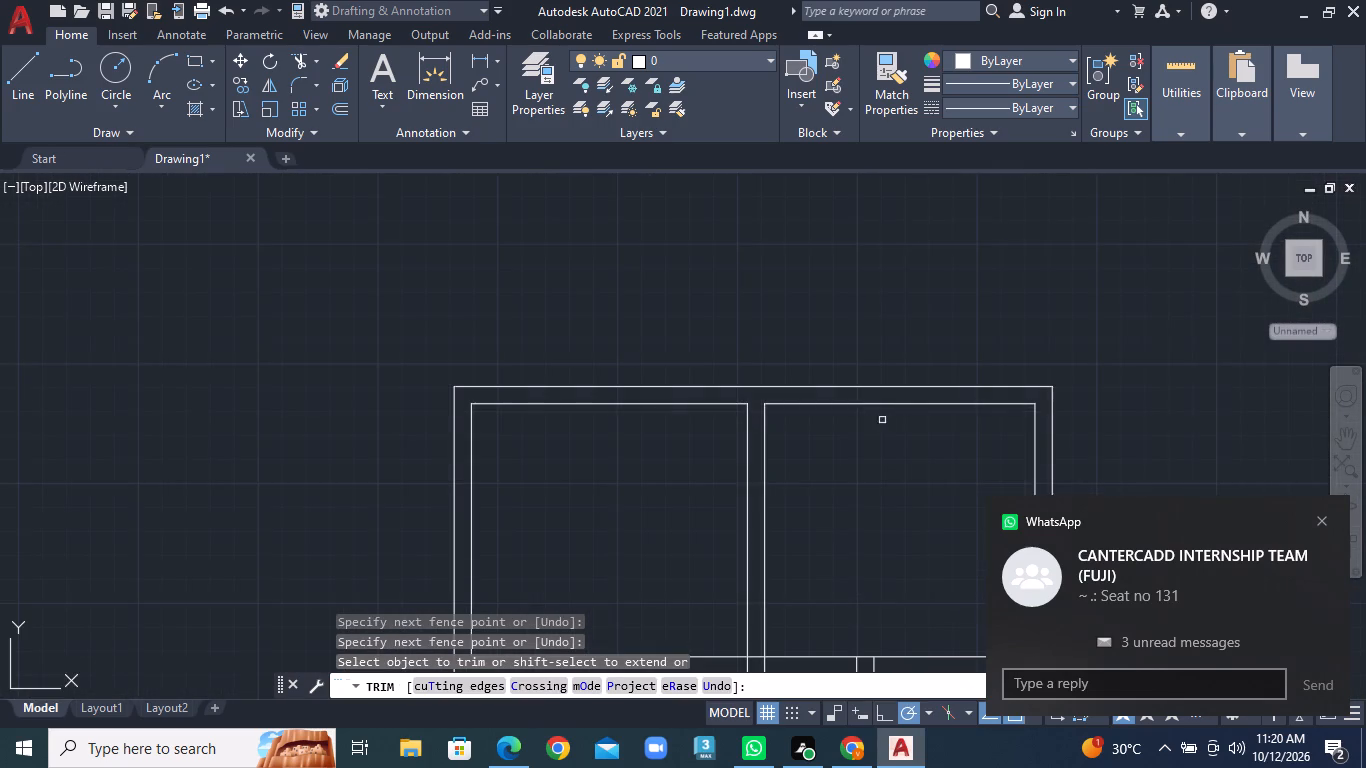
middle_click_drag(903, 420, 704, 283)
scroll(877, 386, "down", 1)
scroll(627, 525, "up", 2)
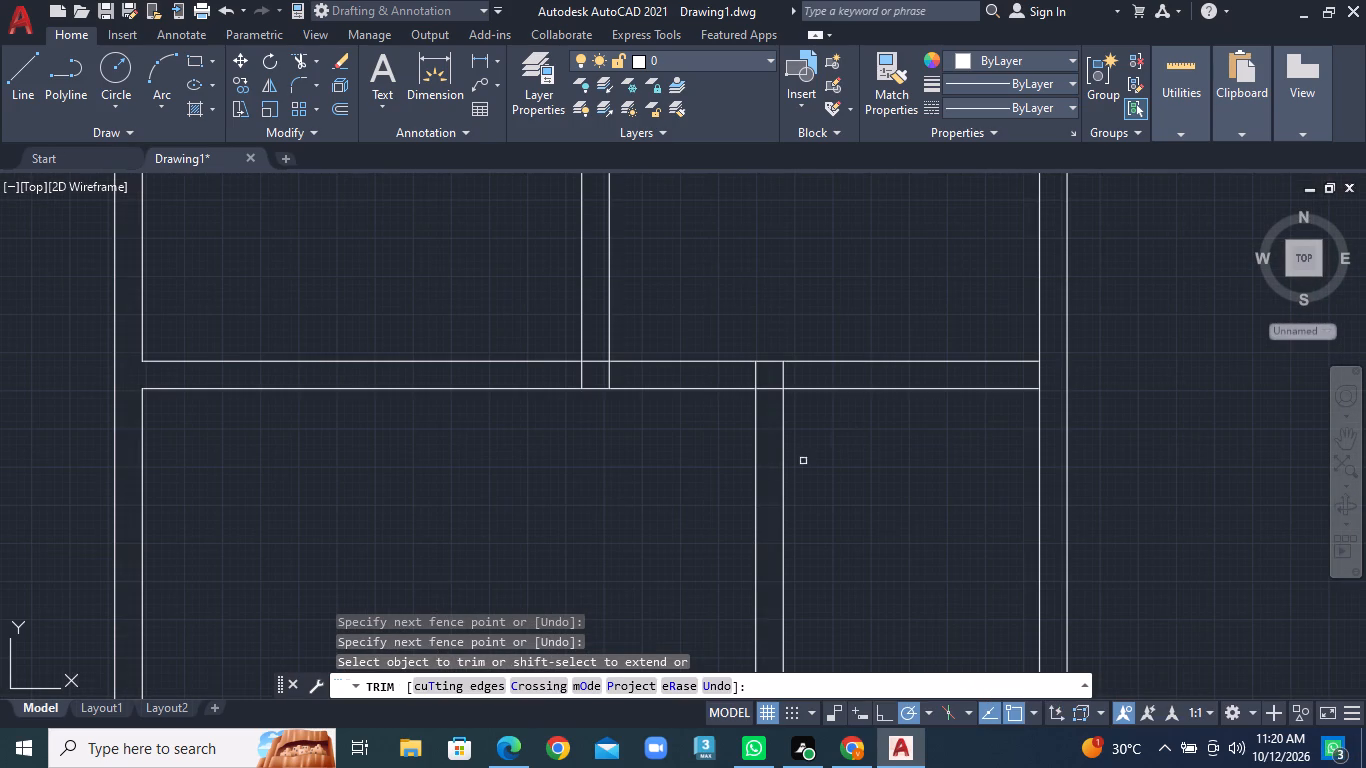
left_click(1043, 378)
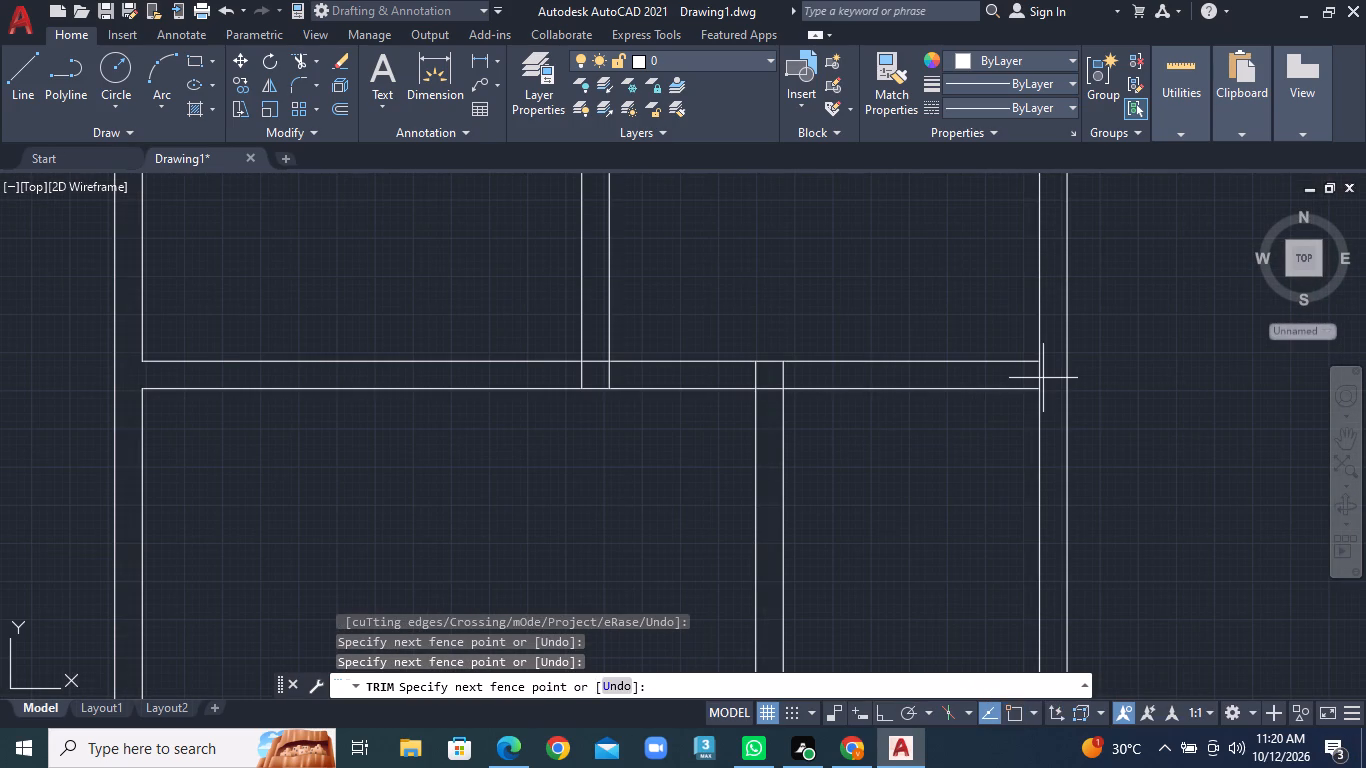
left_click(1019, 378)
Examine the whole floor plan for wall junctions that still need trimming.
scroll(855, 425, "down", 3)
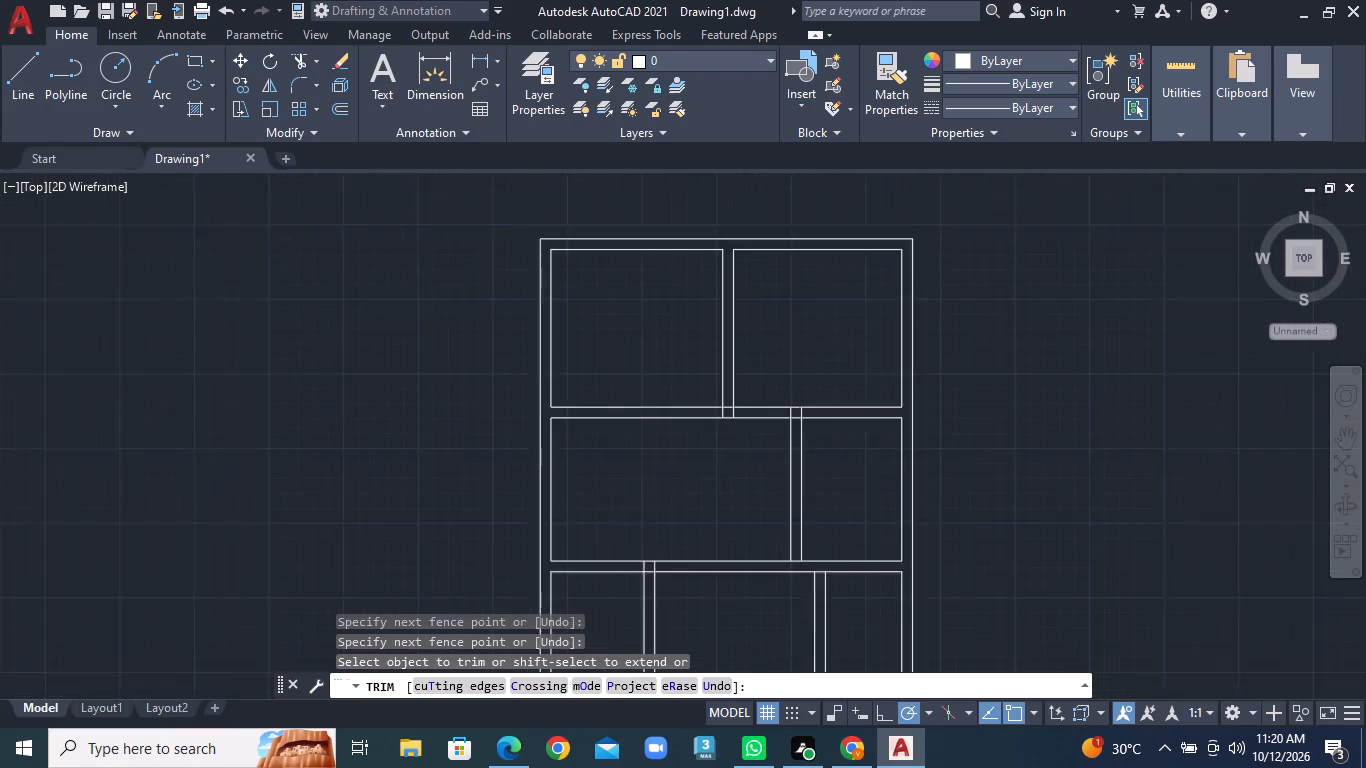
middle_click_drag(764, 537, 767, 446)
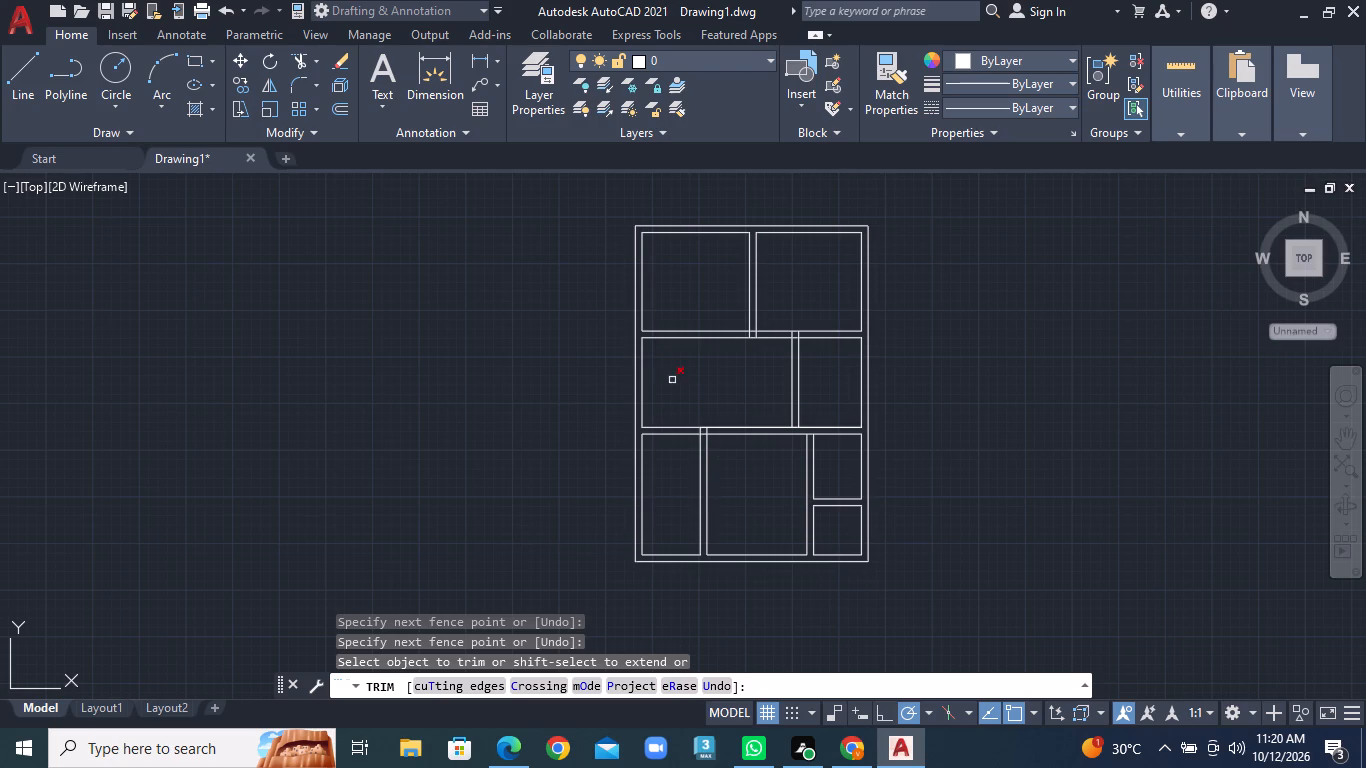
scroll(686, 311, "up", 1)
middle_click_drag(706, 297, 530, 438)
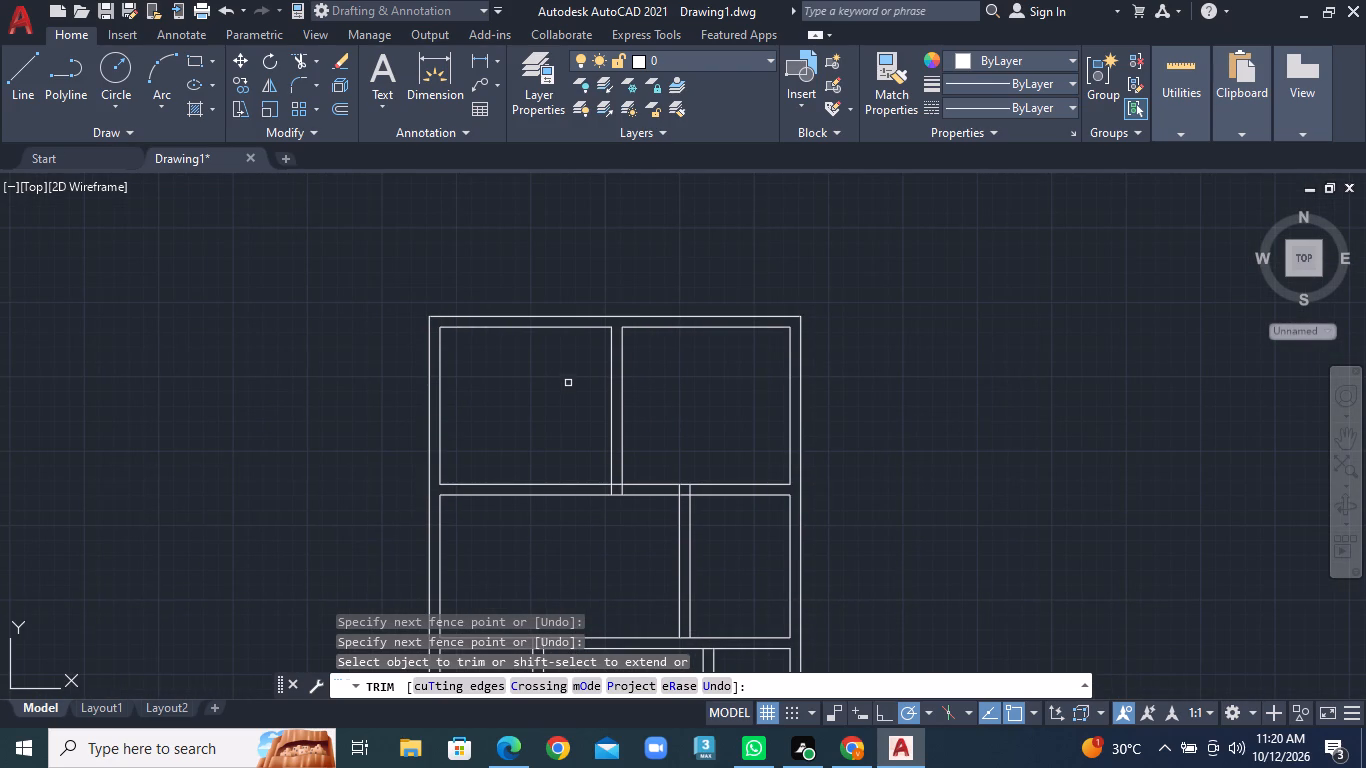
scroll(645, 393, "down", 2)
scroll(600, 373, "up", 2)
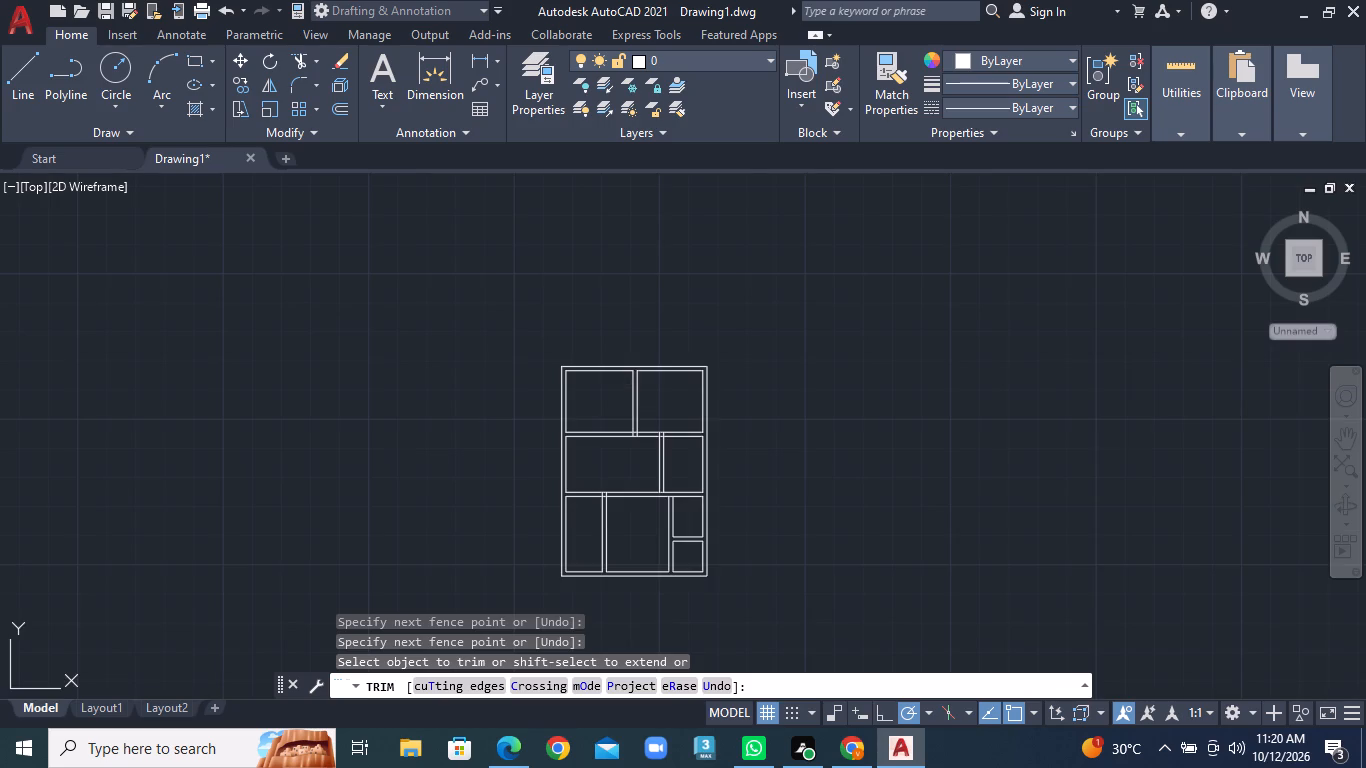
Draw a 2' by 9" window rectangle within the top outer wall above the top-left room, starting on the wall's outer line.
scroll(600, 373, "up", 1)
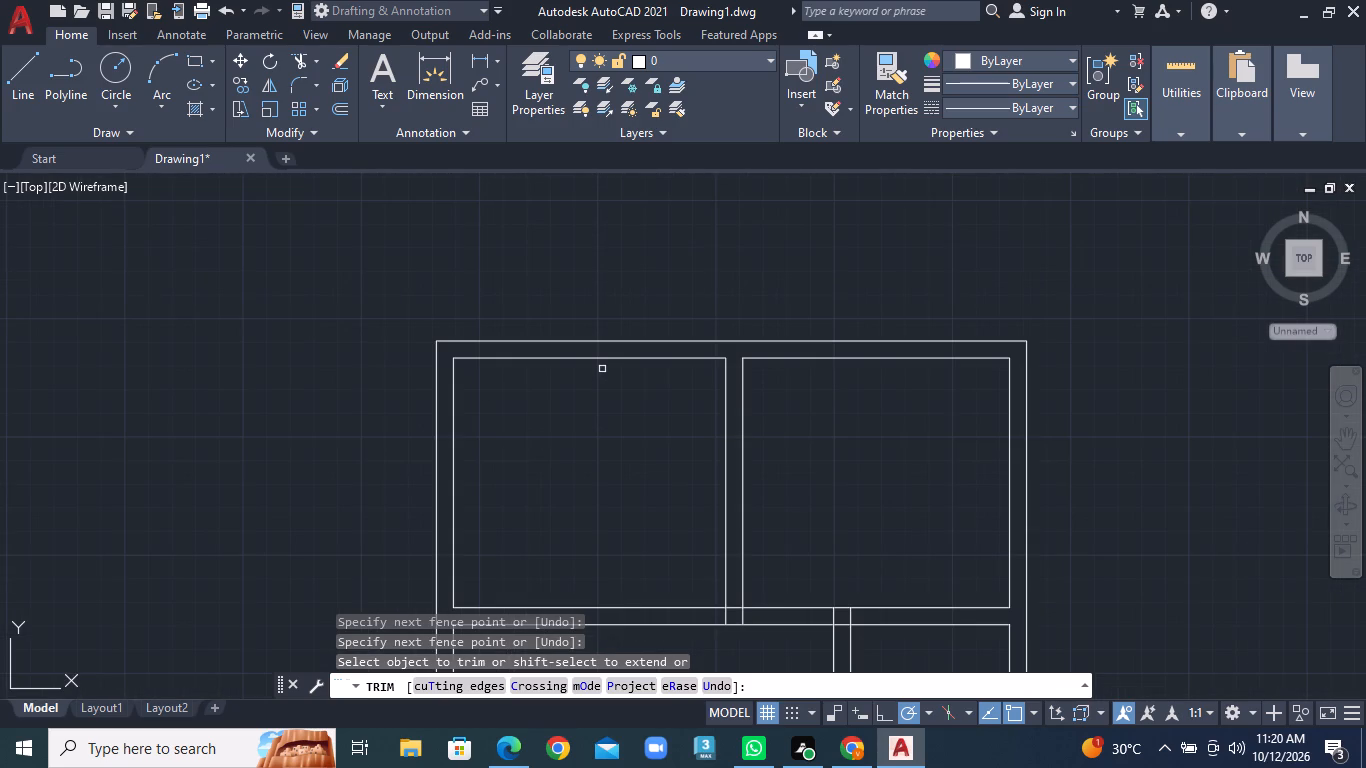
scroll(603, 367, "up", 1)
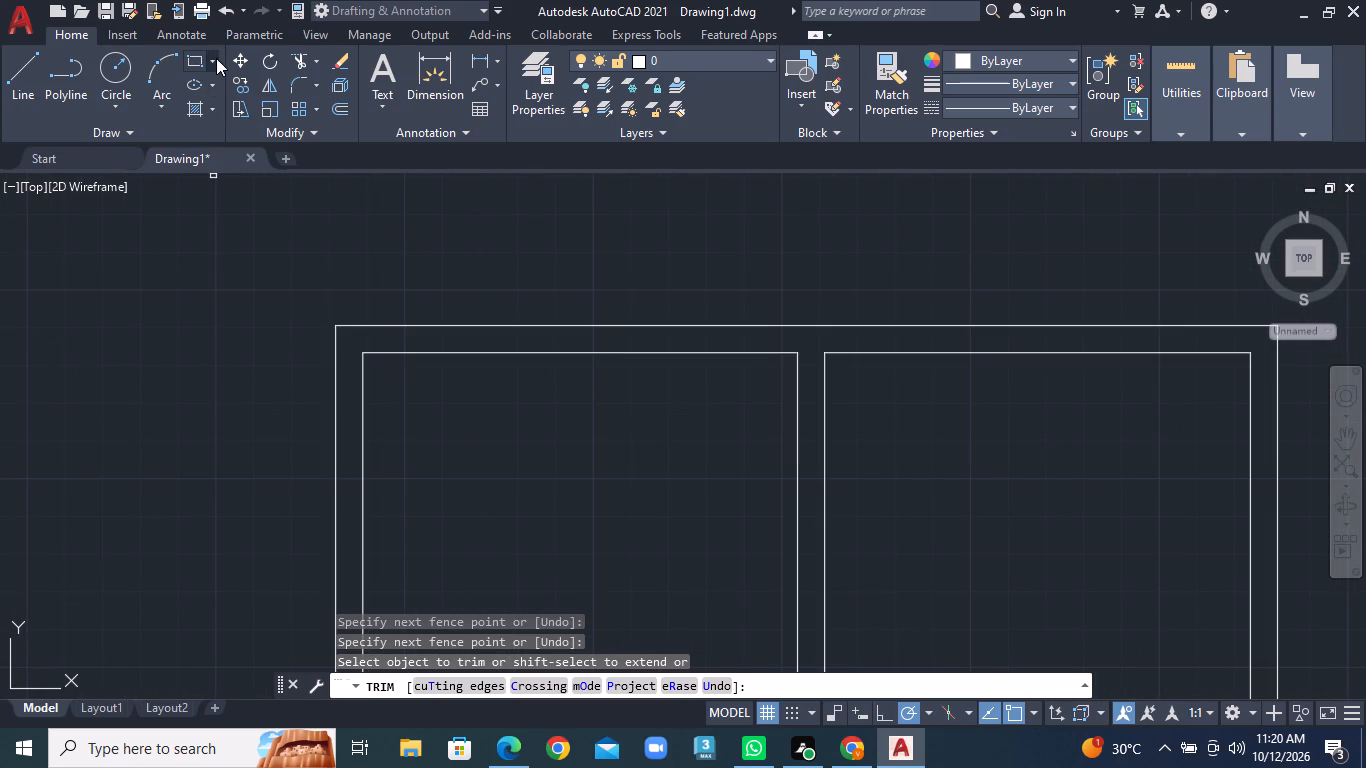
left_click(209, 58)
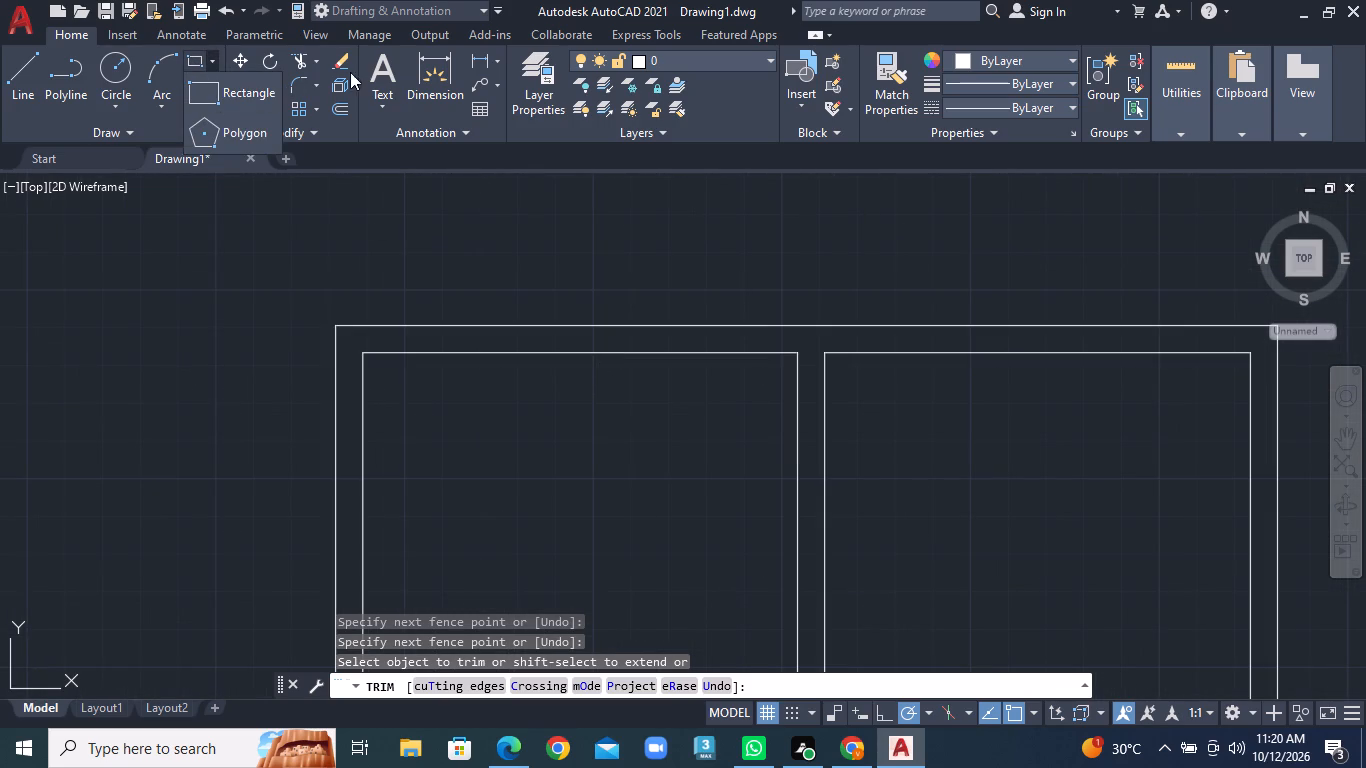
left_click(317, 56)
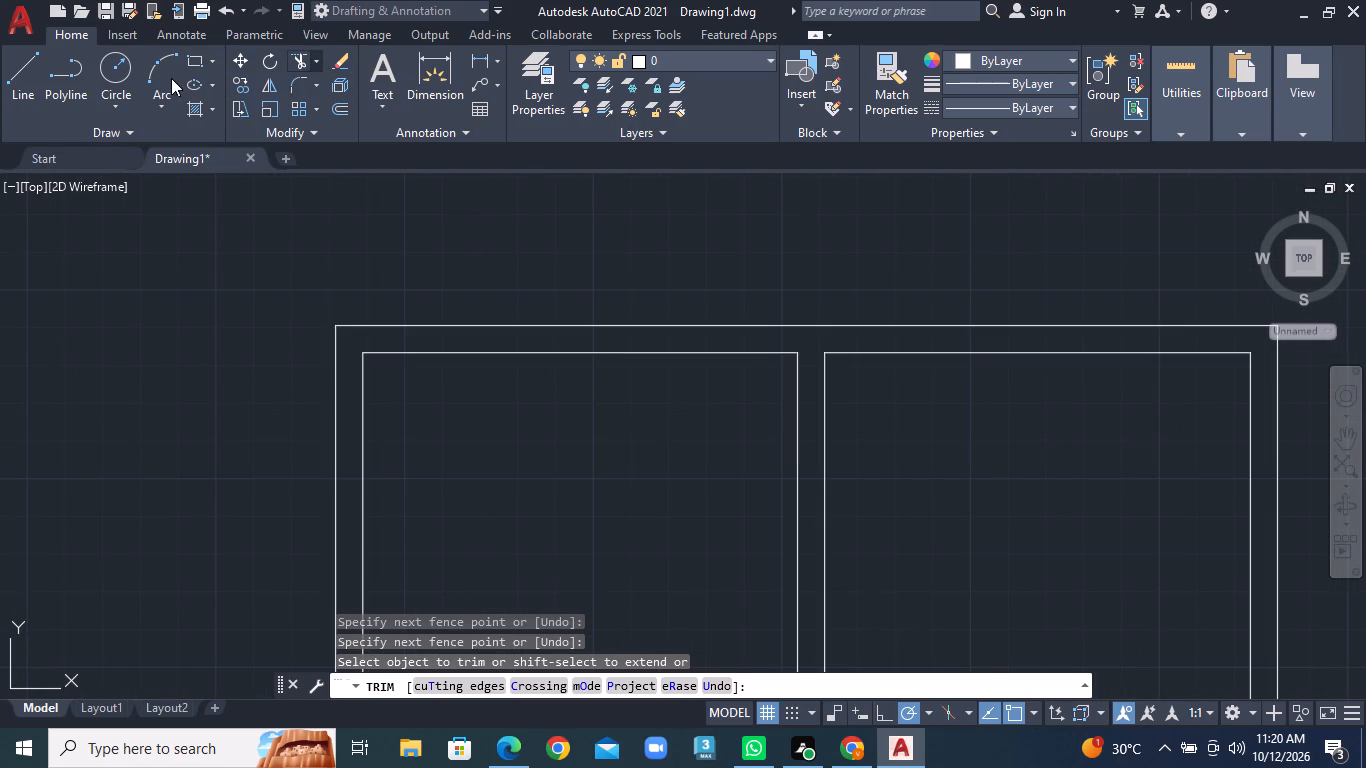
left_click(210, 65)
left_click(240, 89)
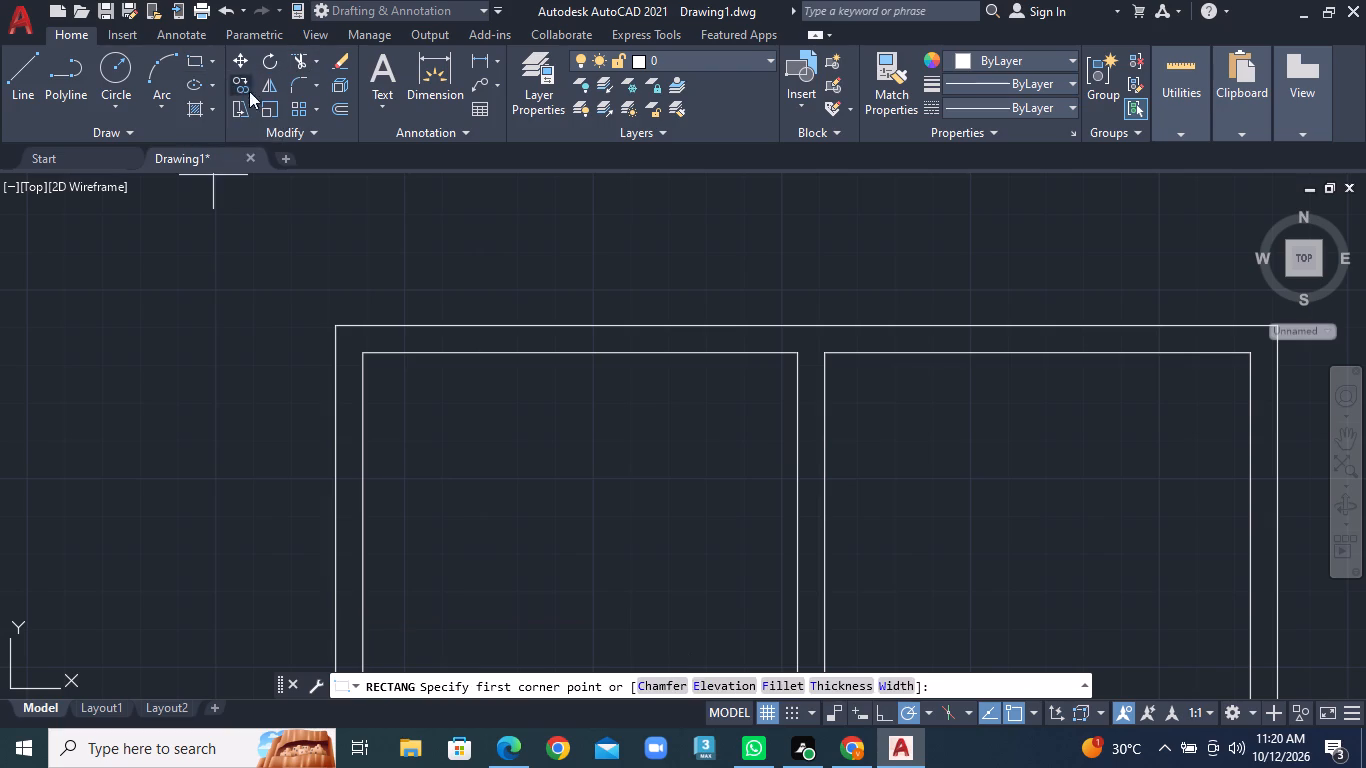
left_click(510, 326)
right_click(606, 352)
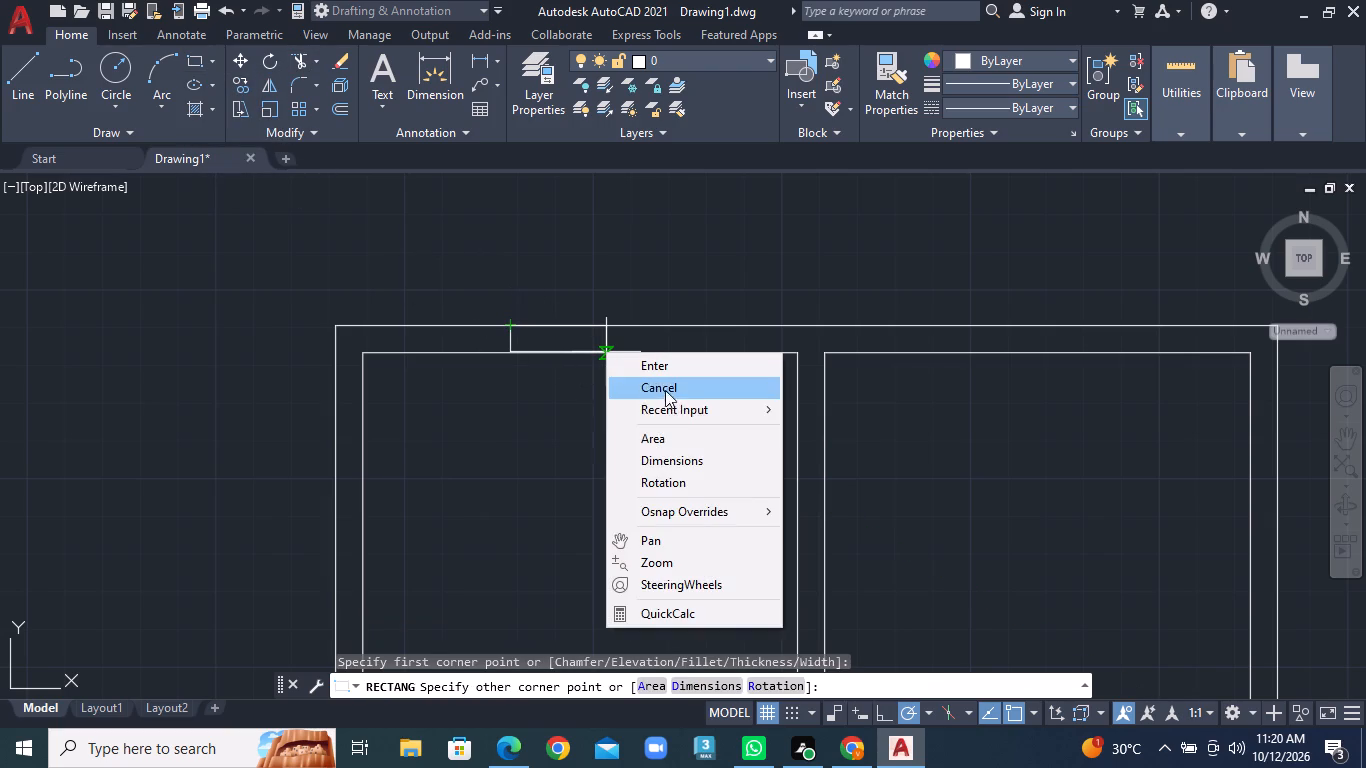
left_click(674, 463)
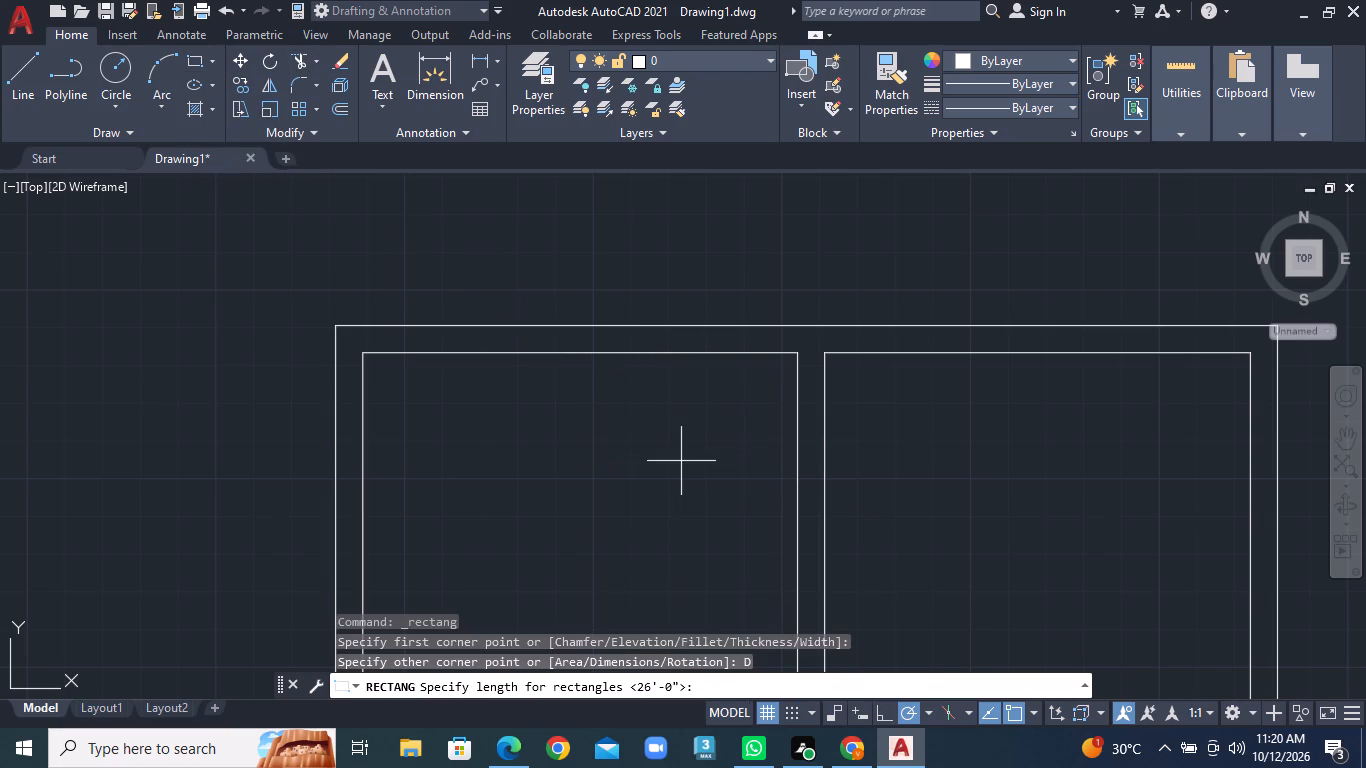
type("2'")
key("Return")
type("9\"")
key("Return")
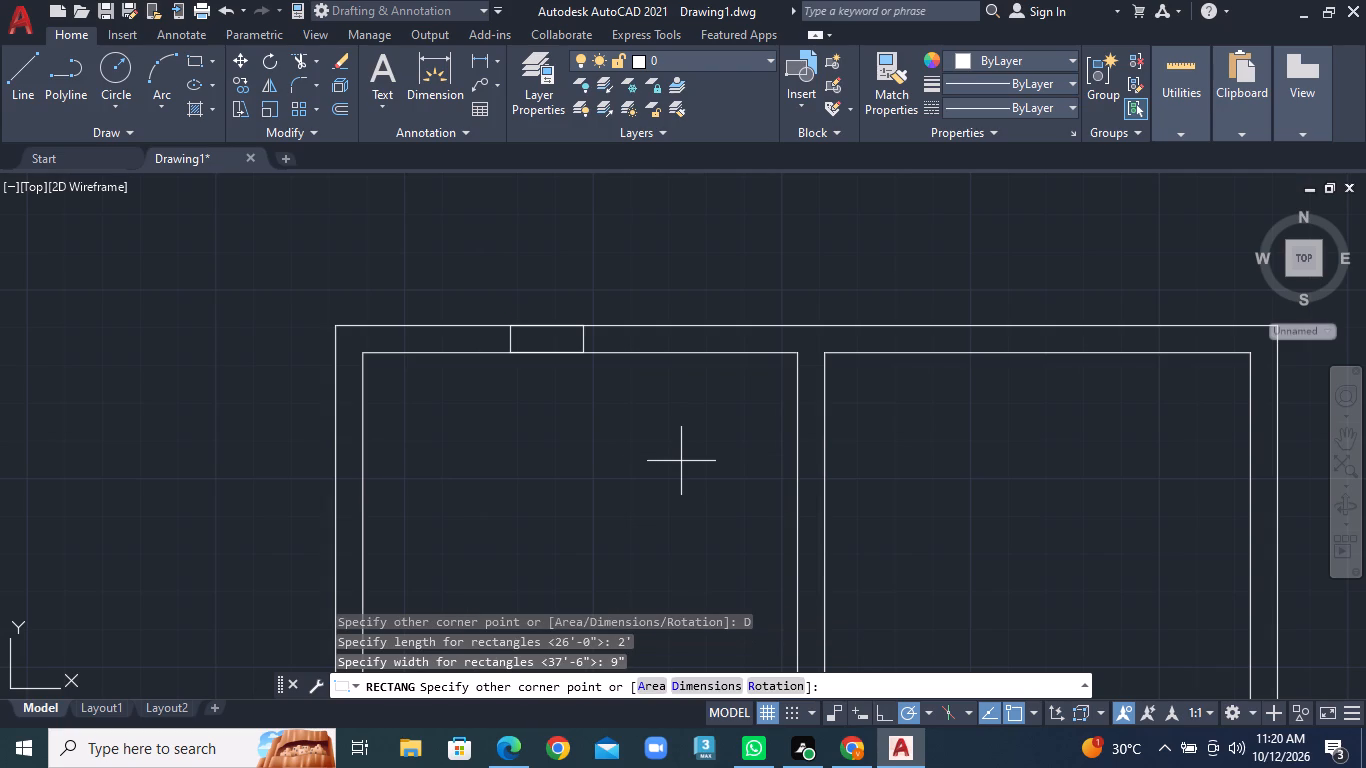
left_click(610, 366)
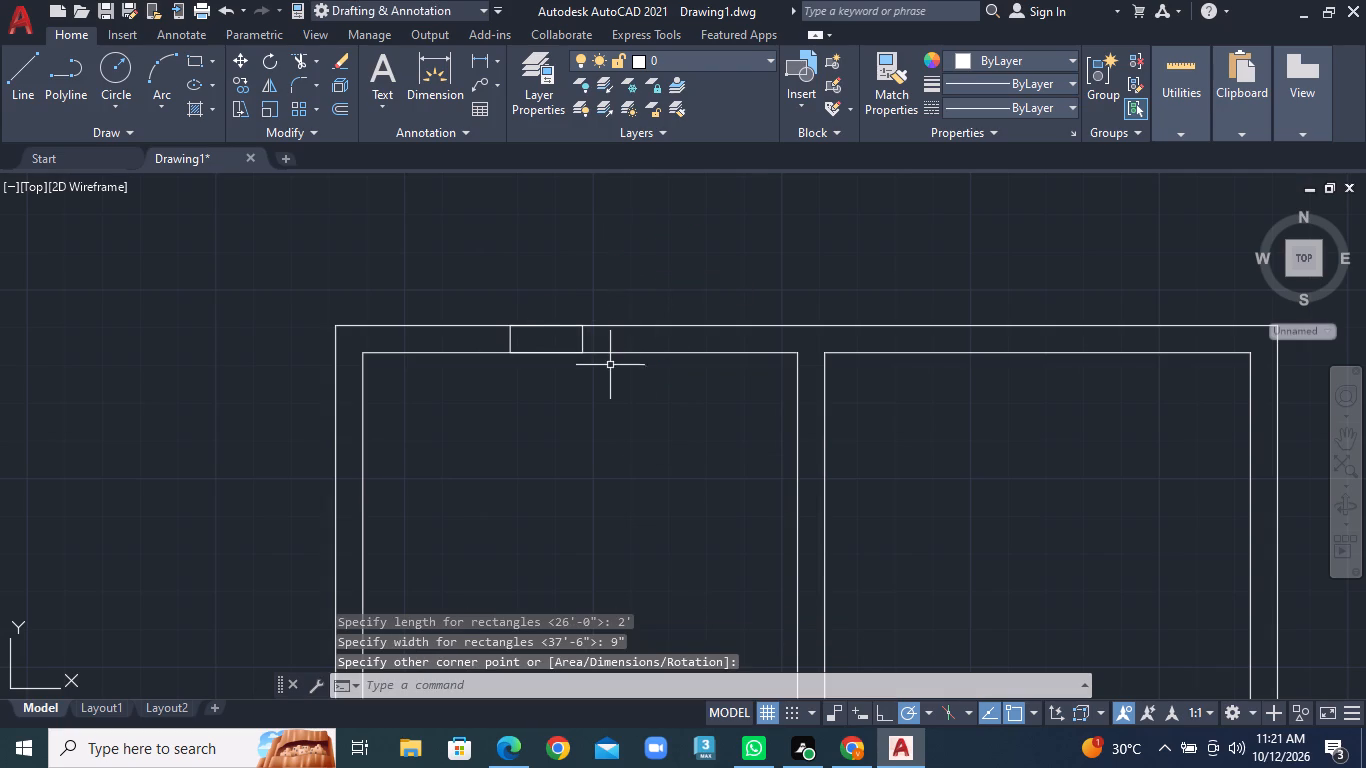
Draw a horizontal centre line across the window rectangle between the midpoints of its two short sides.
scroll(555, 313, "up", 2)
left_click(24, 81)
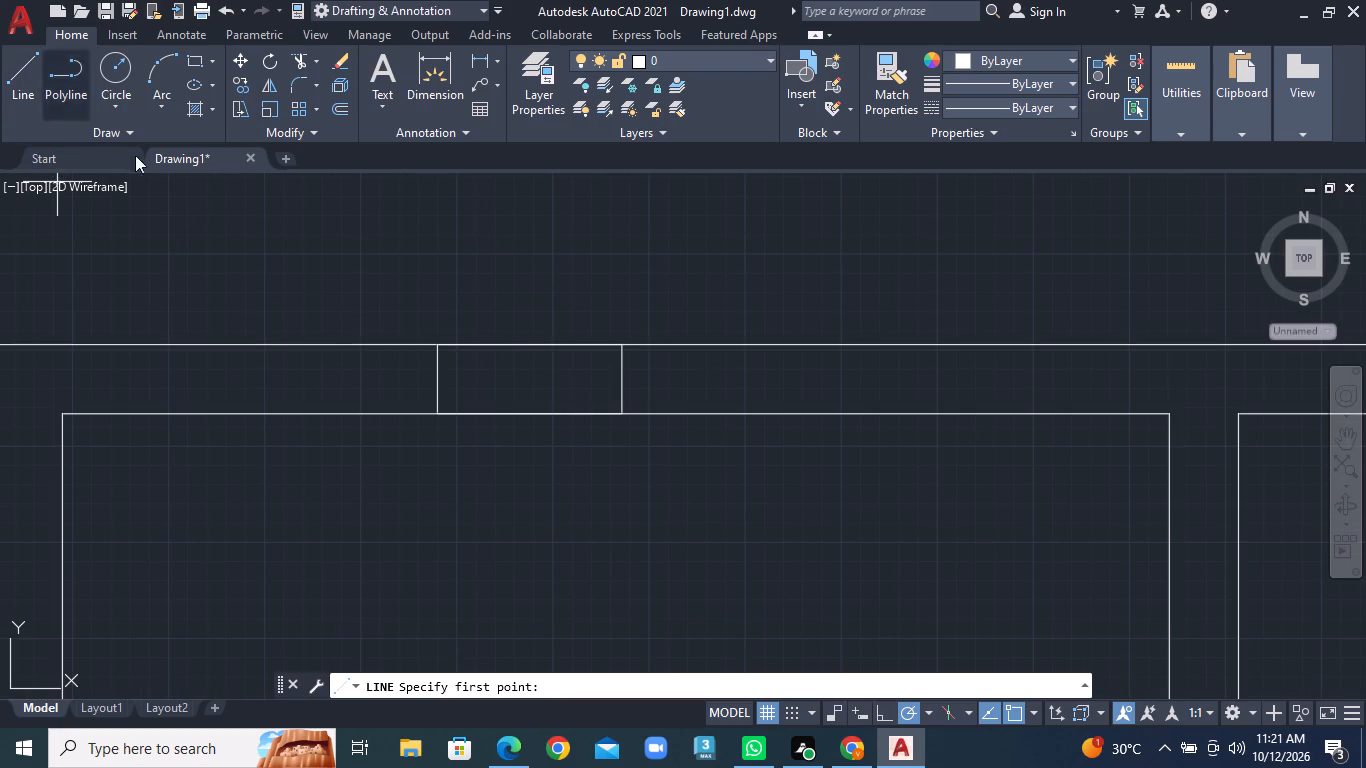
scroll(415, 324, "up", 2)
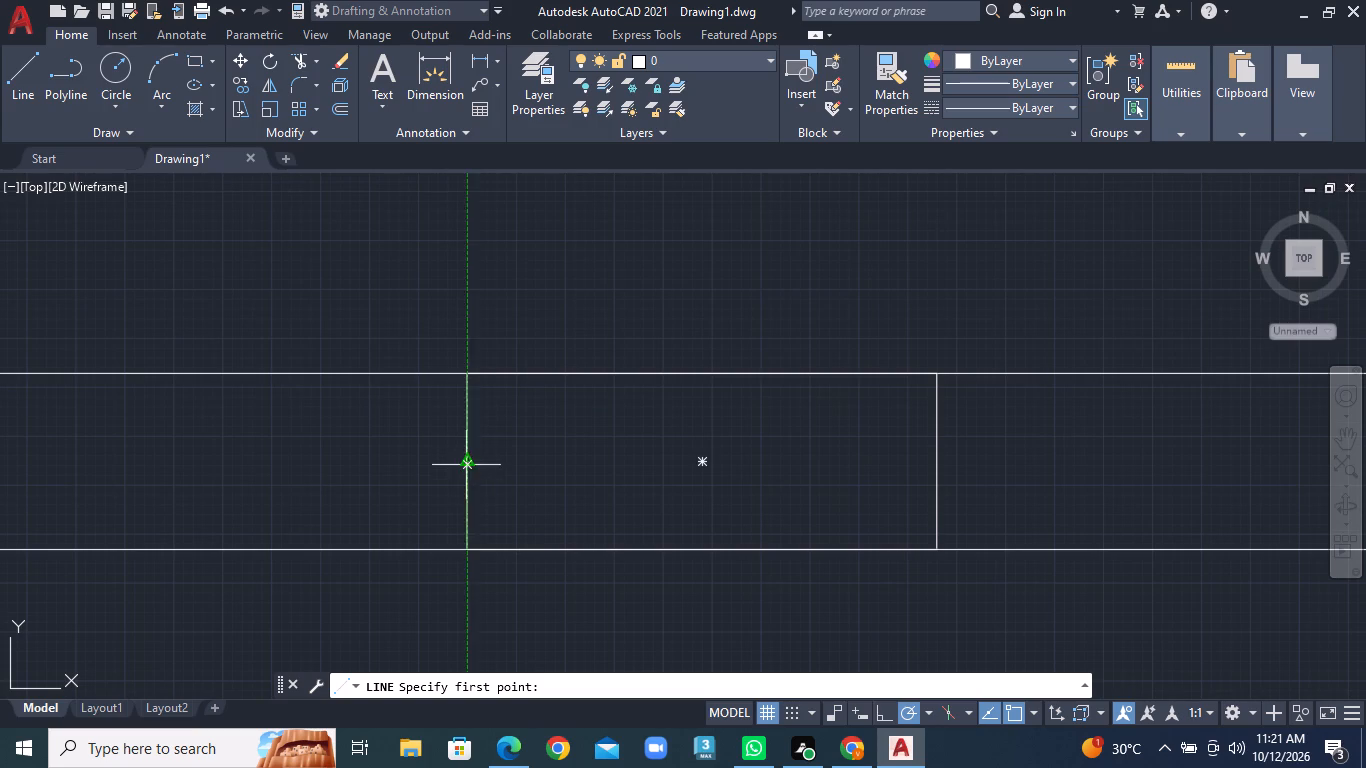
left_click(467, 463)
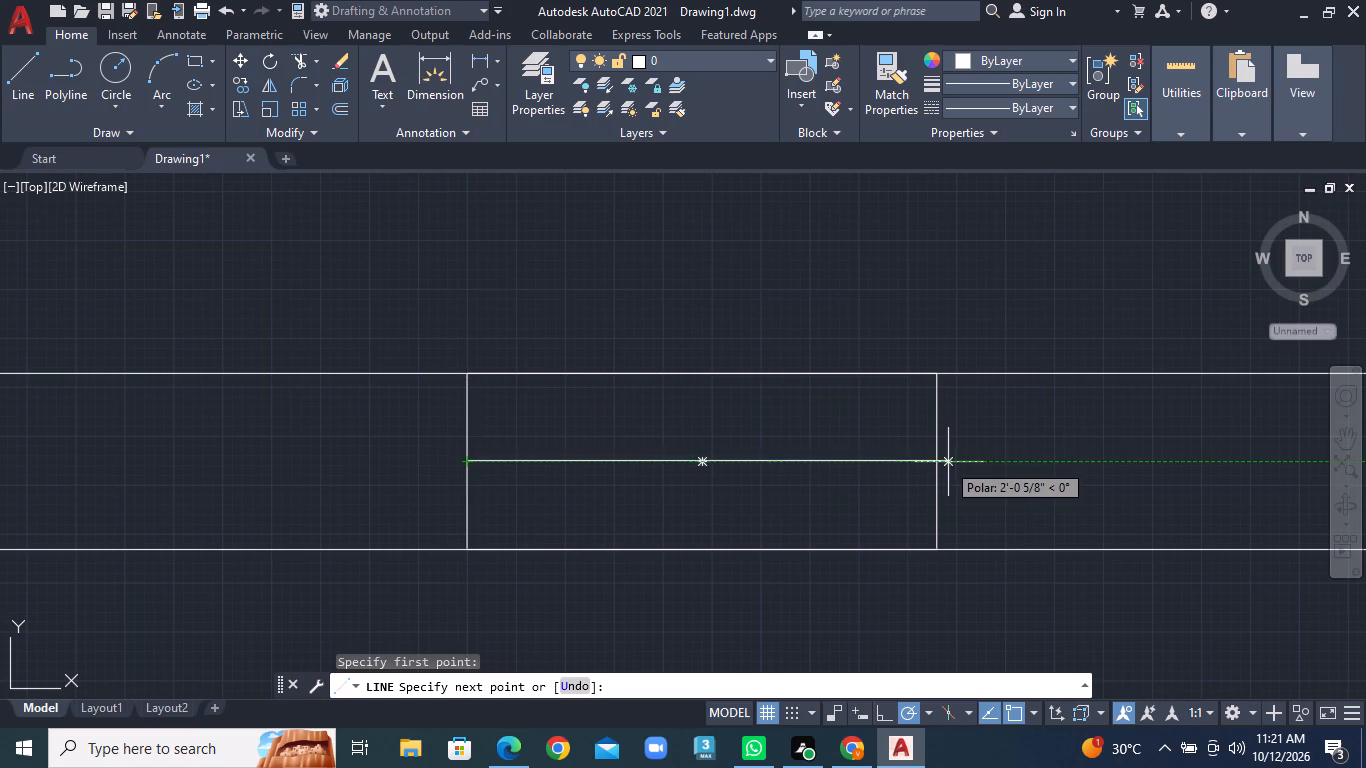
left_click(935, 462)
right_click(935, 462)
left_click(962, 467)
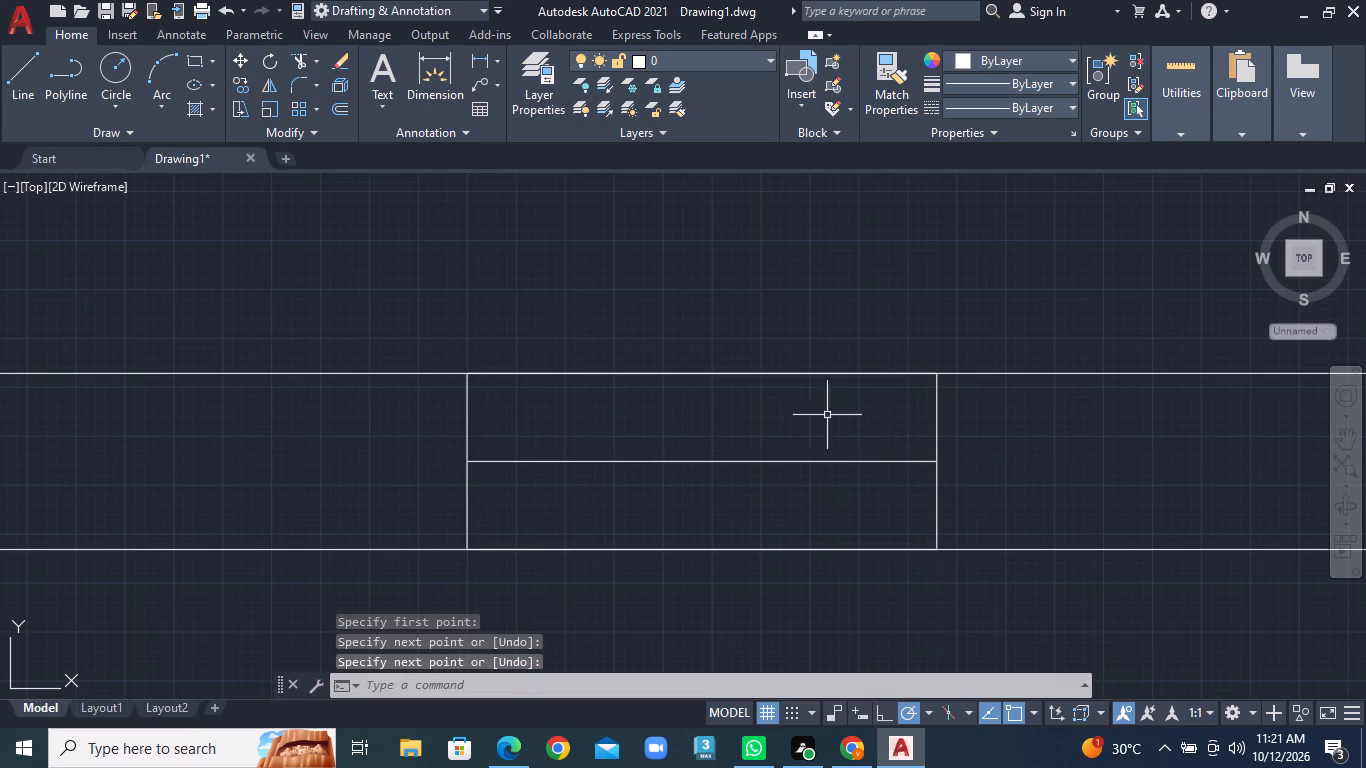
Offset the window's centre line 1" to both sides, above and below it.
left_click(344, 109)
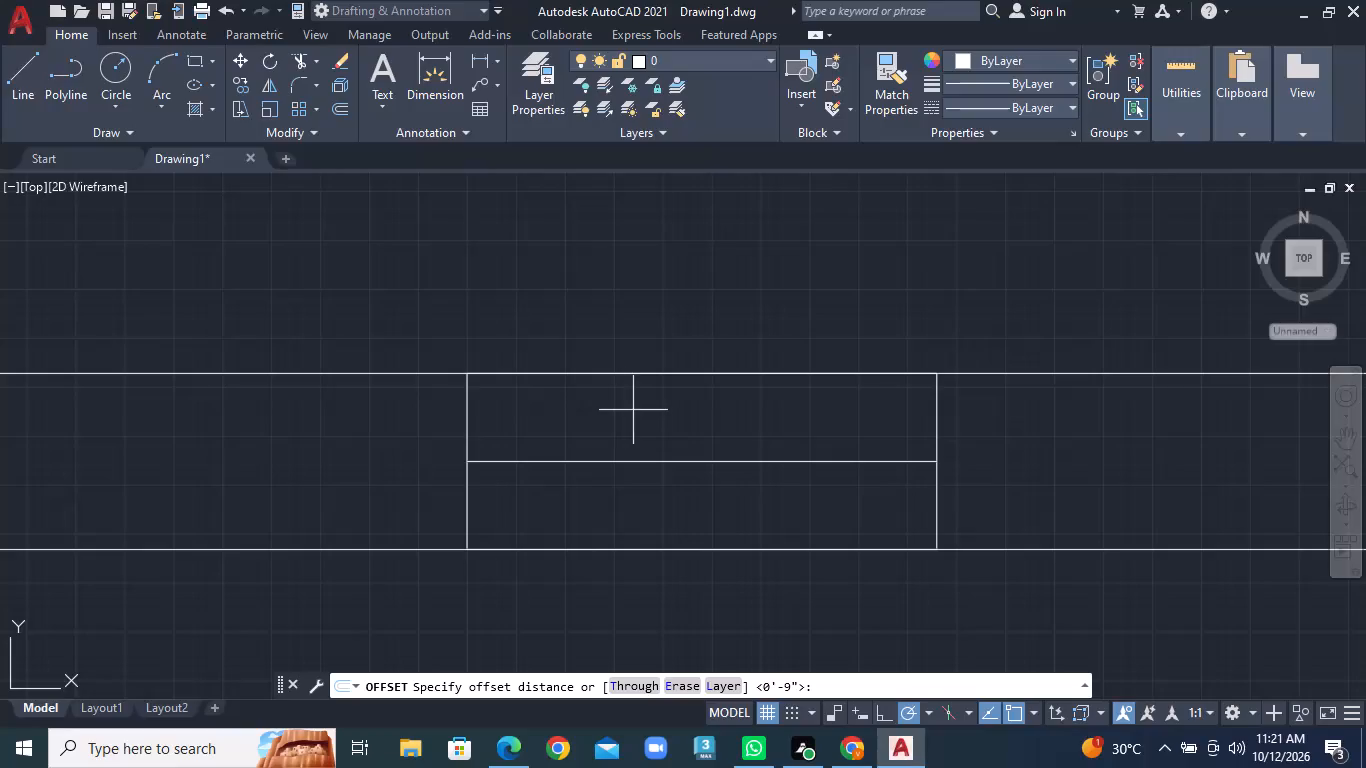
type("1\"")
key("Return")
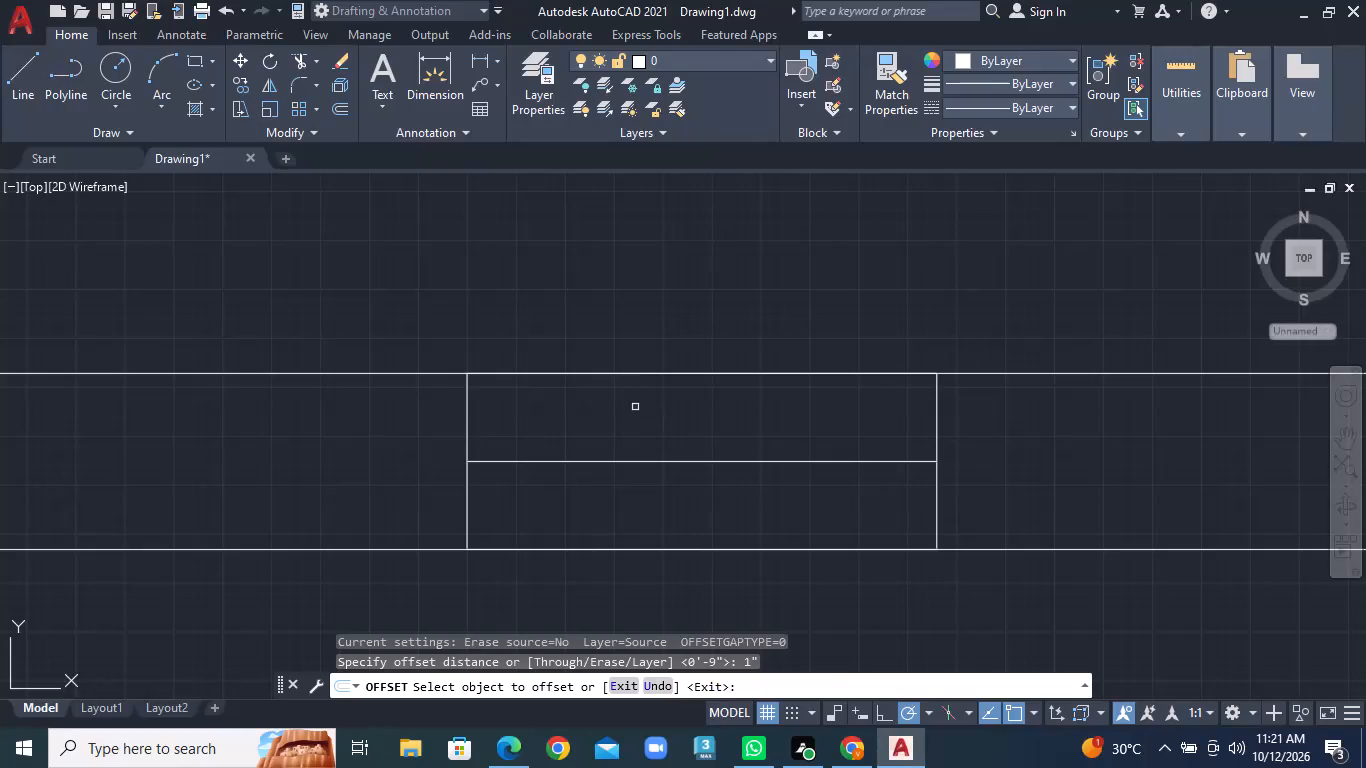
left_click(635, 460)
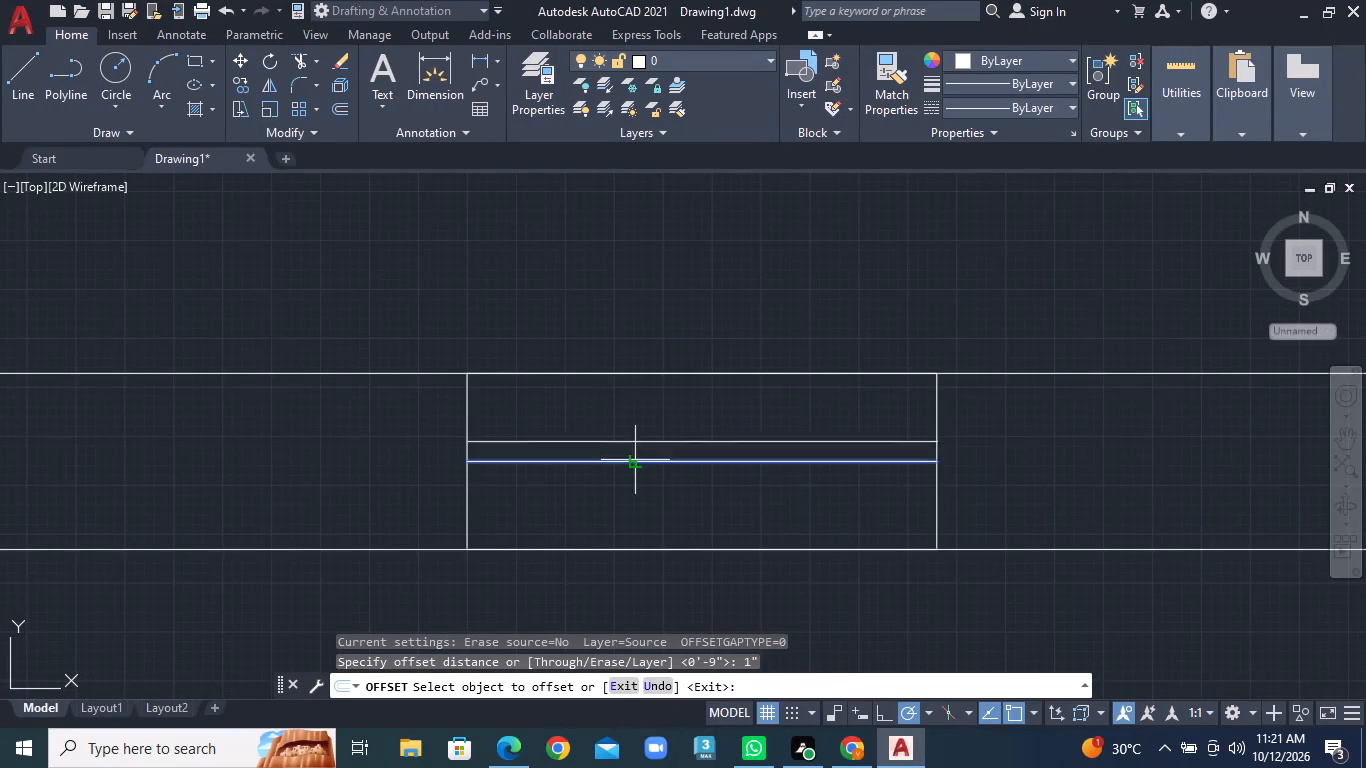
left_click(645, 423)
left_click(631, 461)
left_click(628, 484)
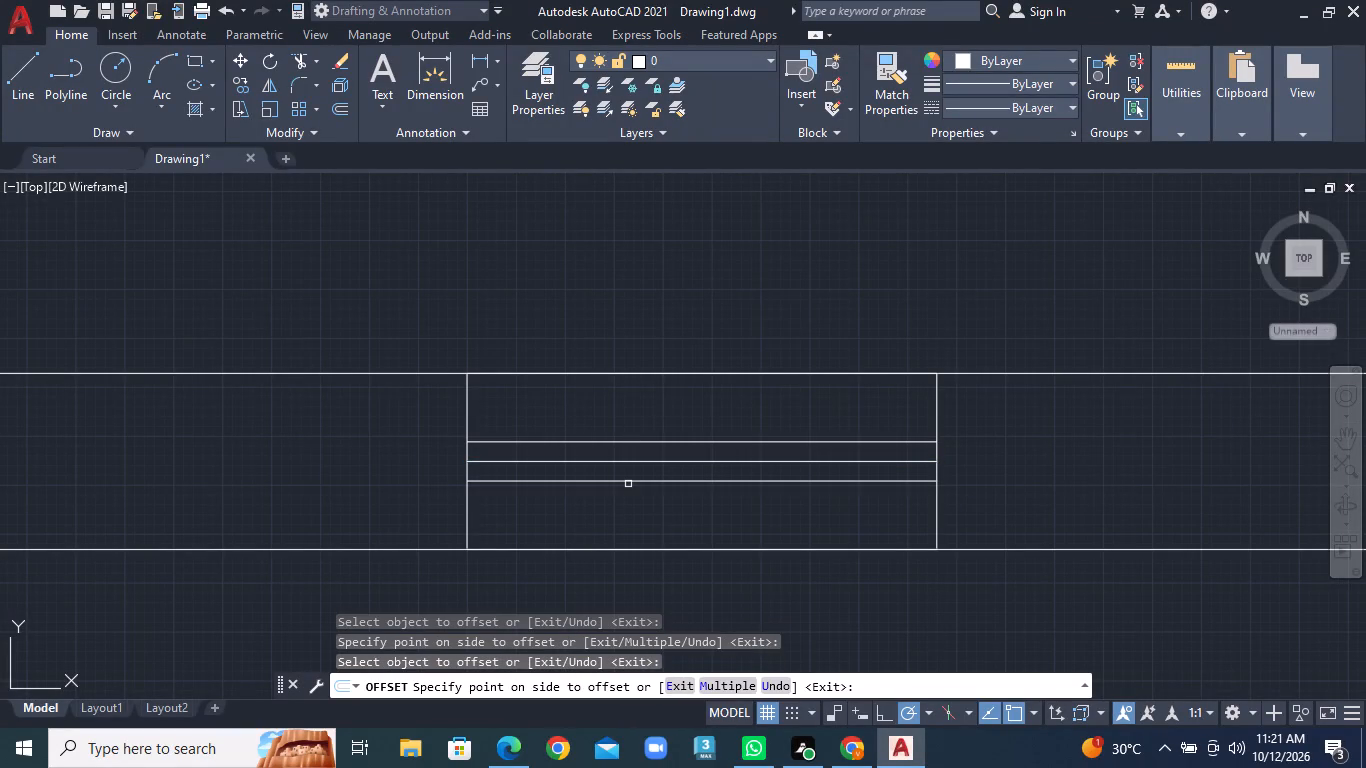
Draw a second 2' by 9" window rectangle within the top outer wall above the top-right room.
scroll(664, 450, "down", 3)
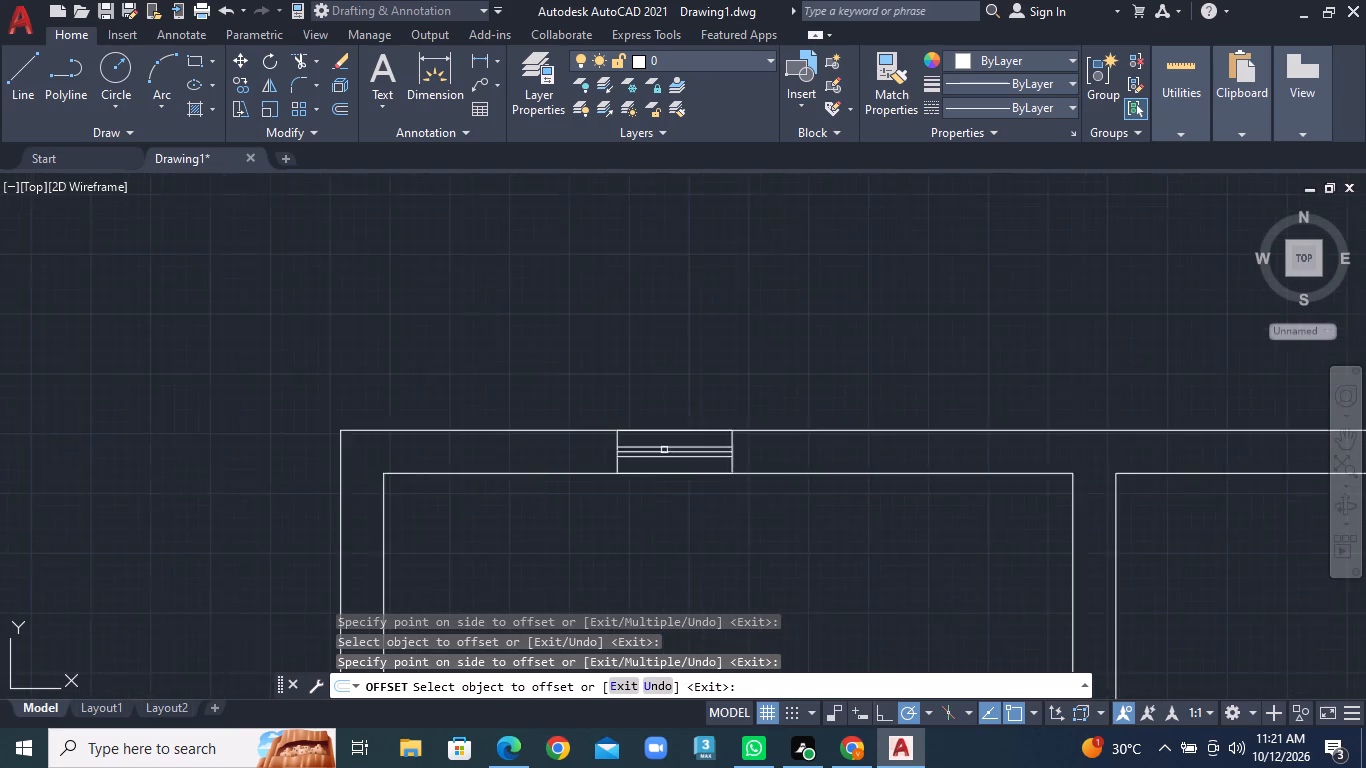
scroll(664, 450, "up", 1)
scroll(724, 512, "down", 3)
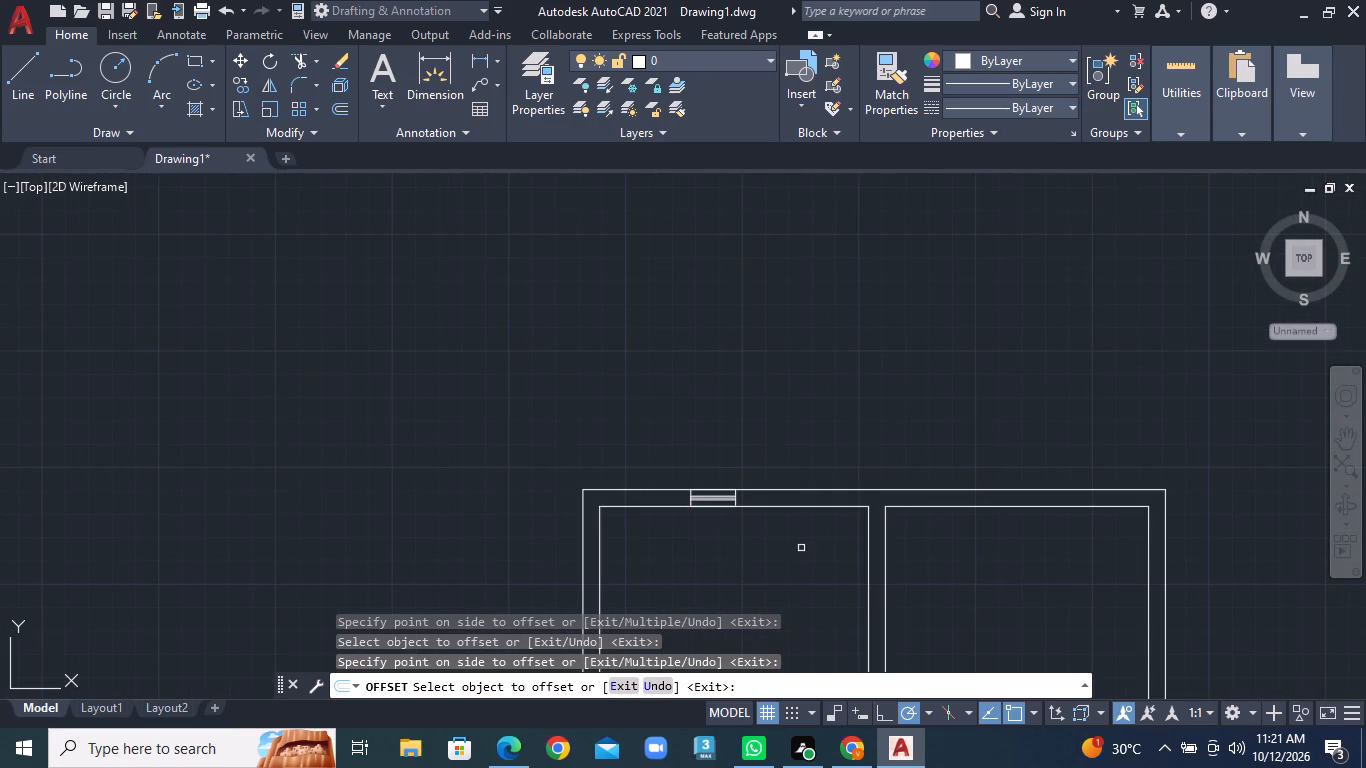
middle_click_drag(801, 548, 474, 510)
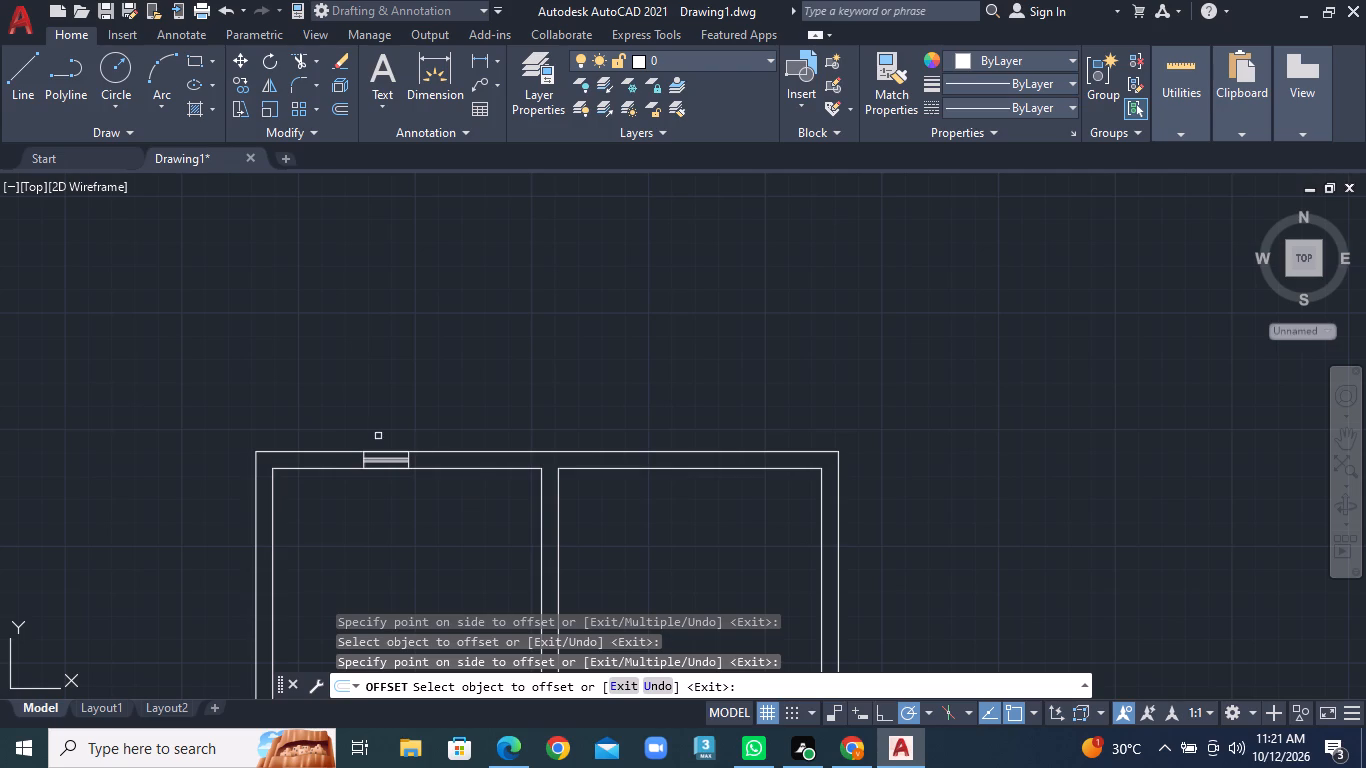
left_click(210, 58)
left_click(225, 89)
scroll(714, 486, "up", 3)
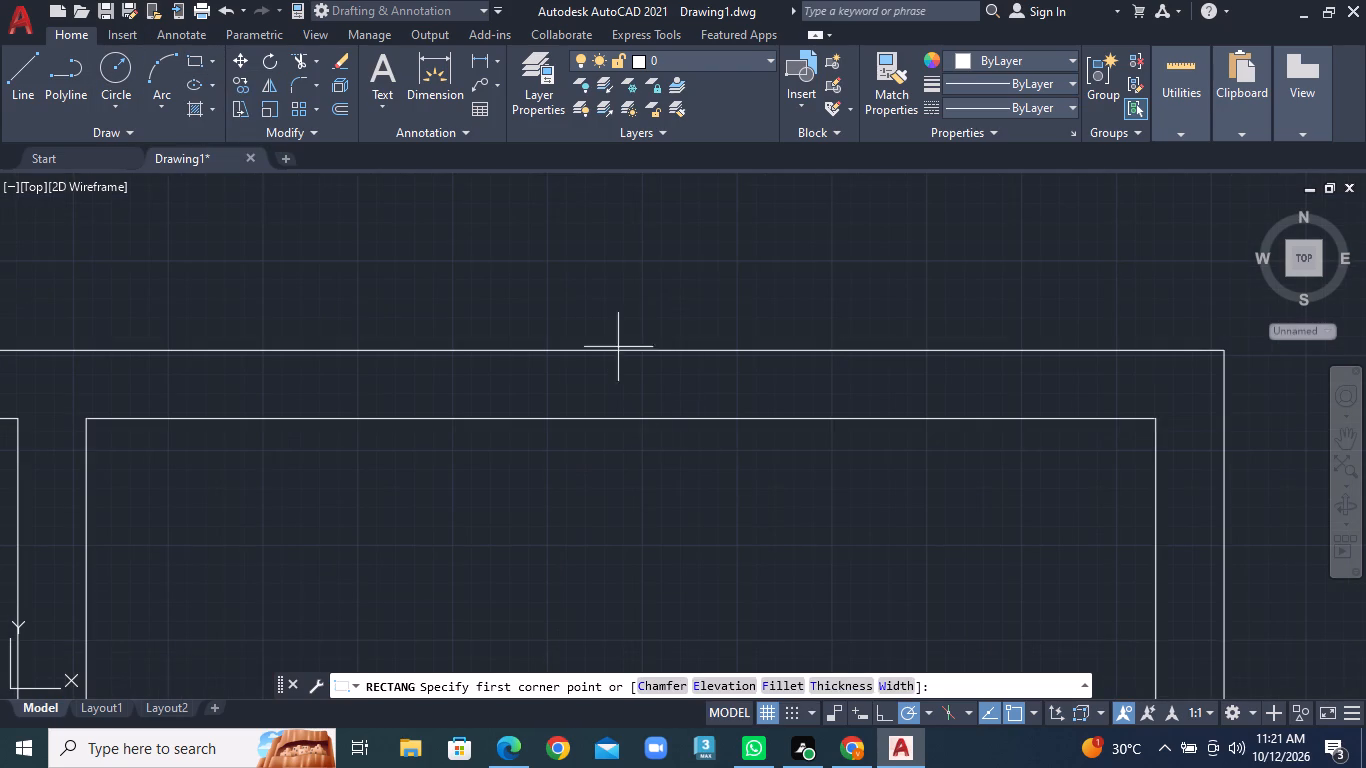
left_click(590, 351)
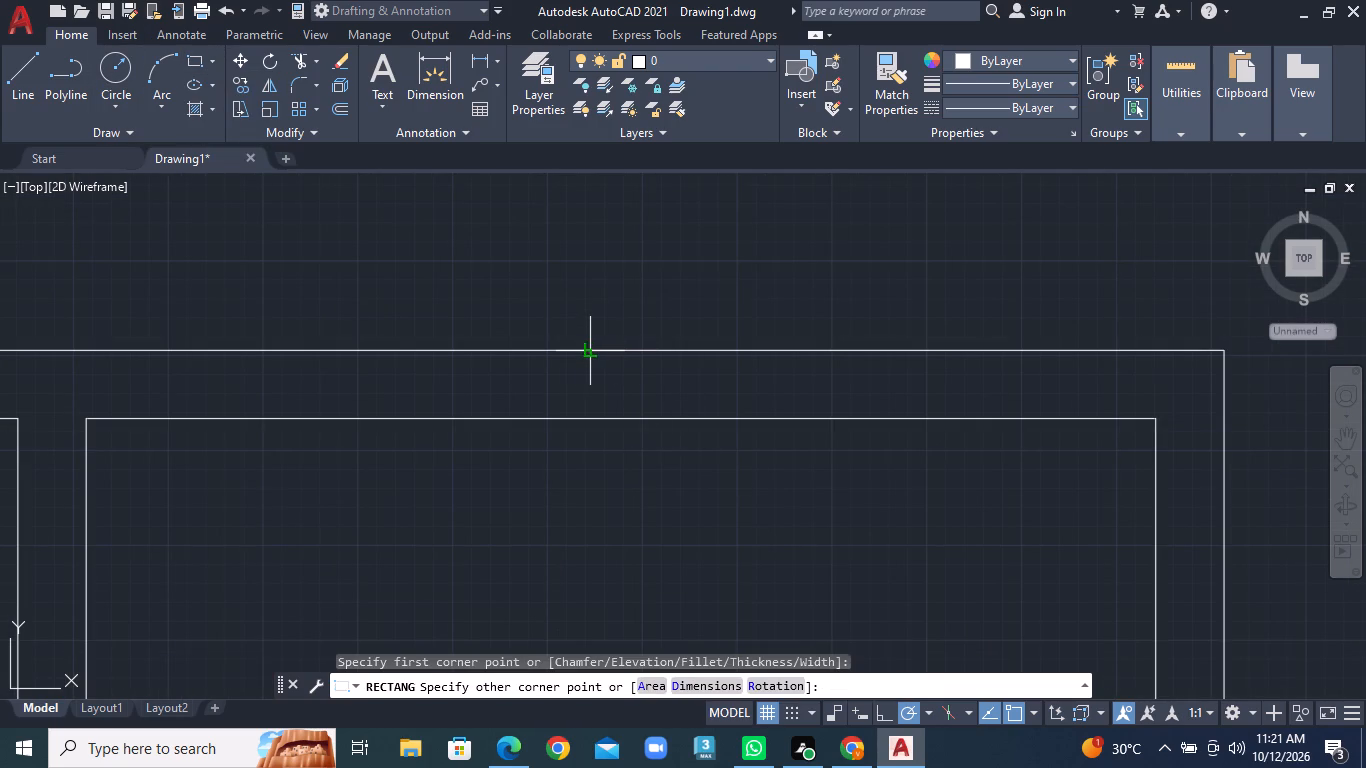
right_click(807, 413)
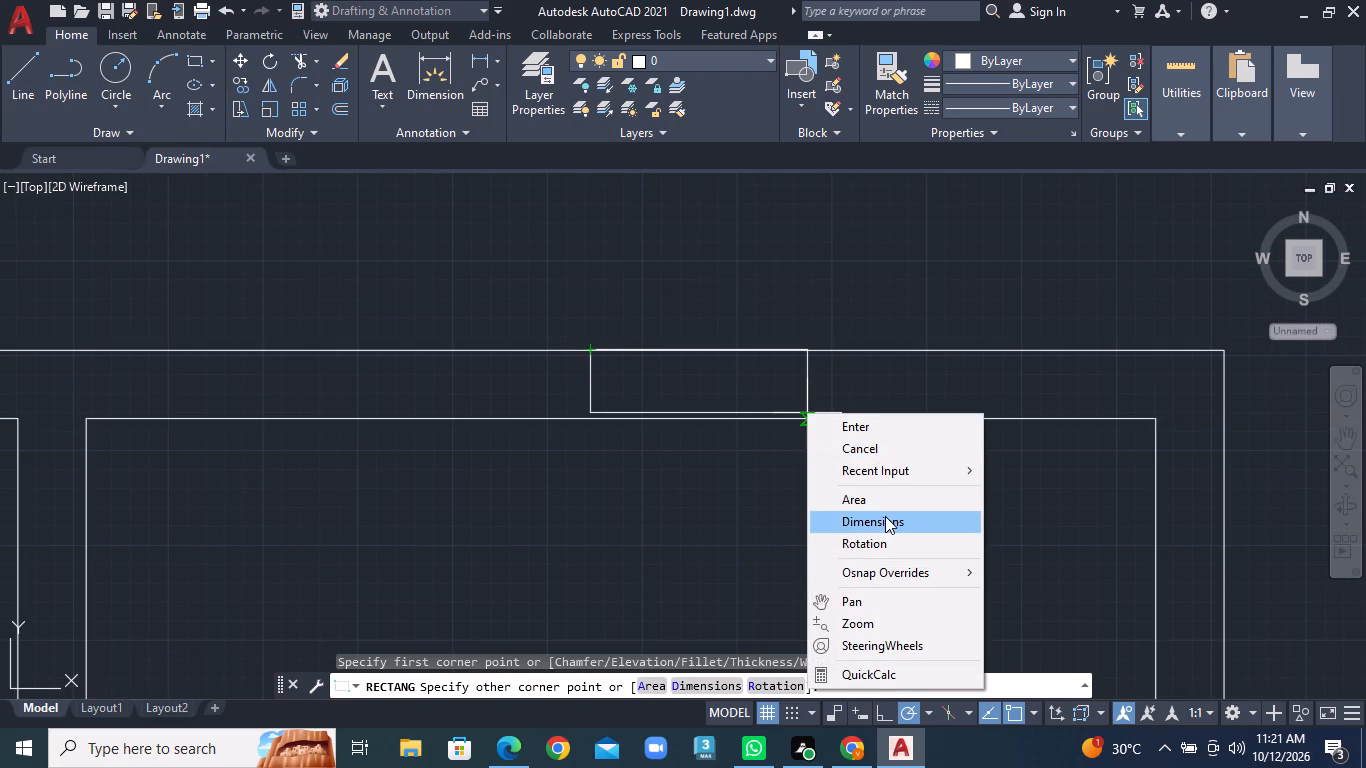
left_click(885, 518)
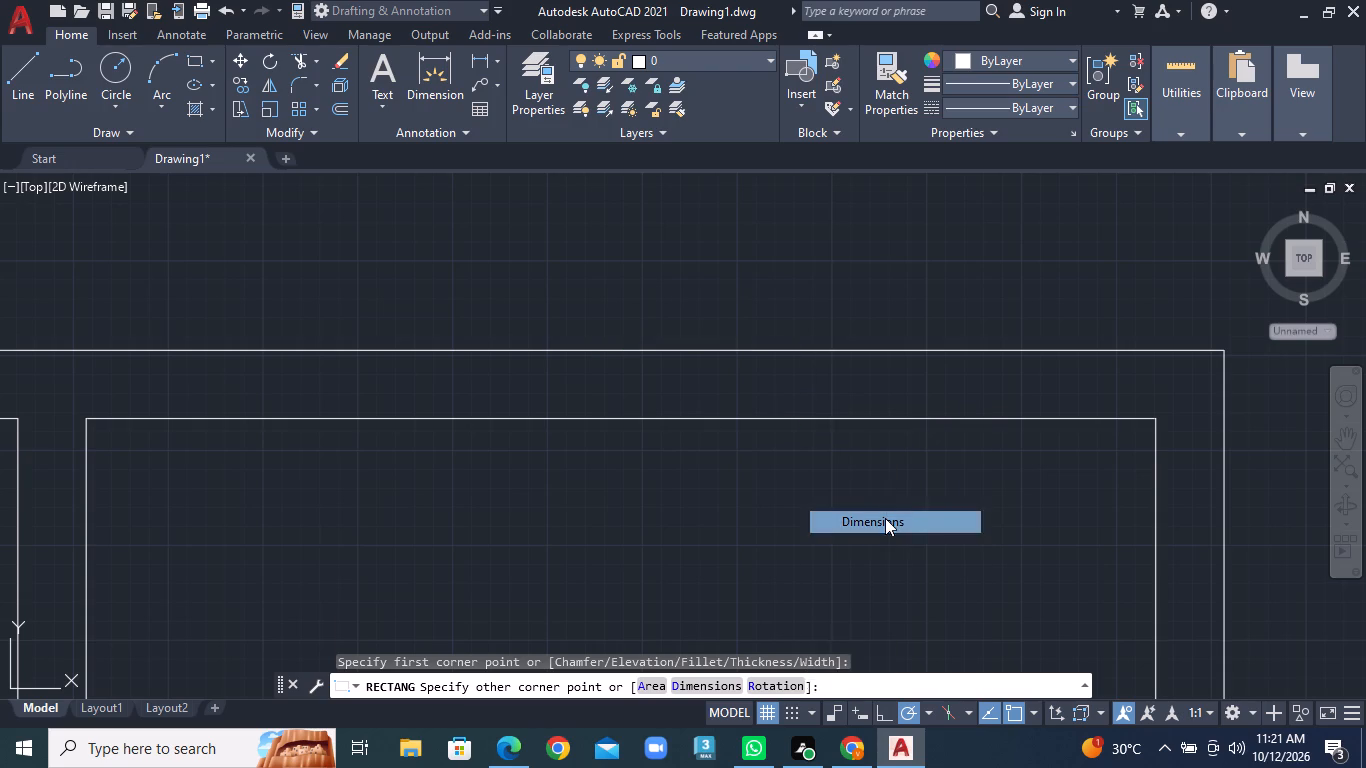
type("2'")
key("Return")
type("9\"")
key("Return")
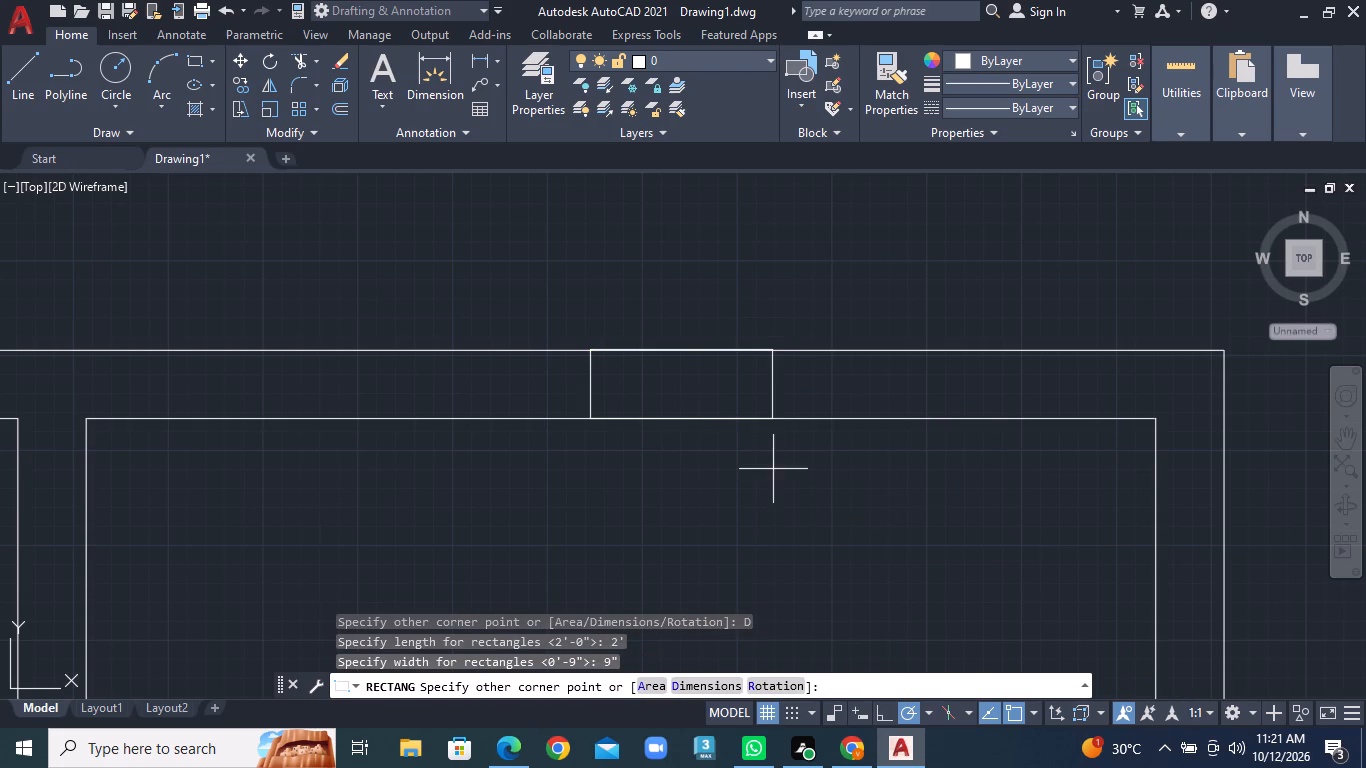
left_click(773, 469)
Draw a horizontal centre line across the second window rectangle between the midpoints of its short sides.
left_click(29, 75)
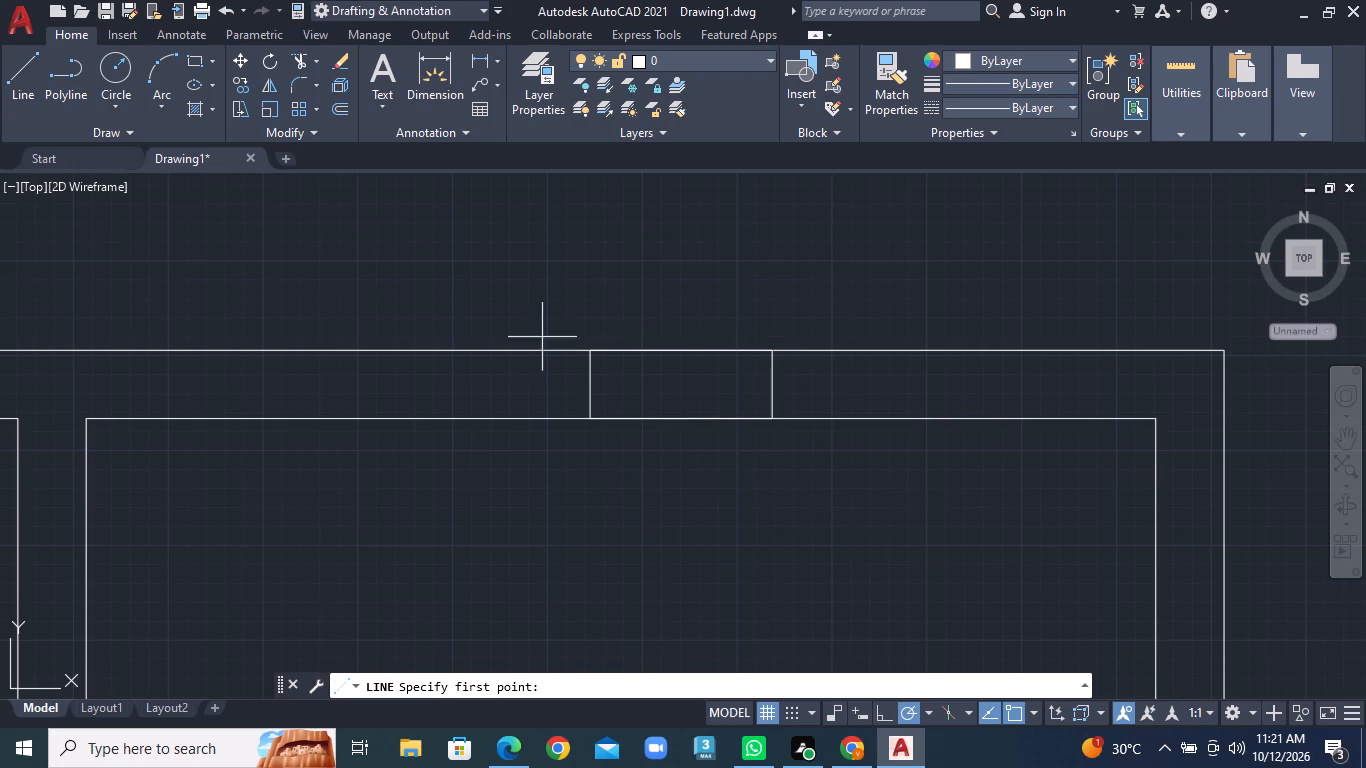
scroll(788, 413, "up", 2)
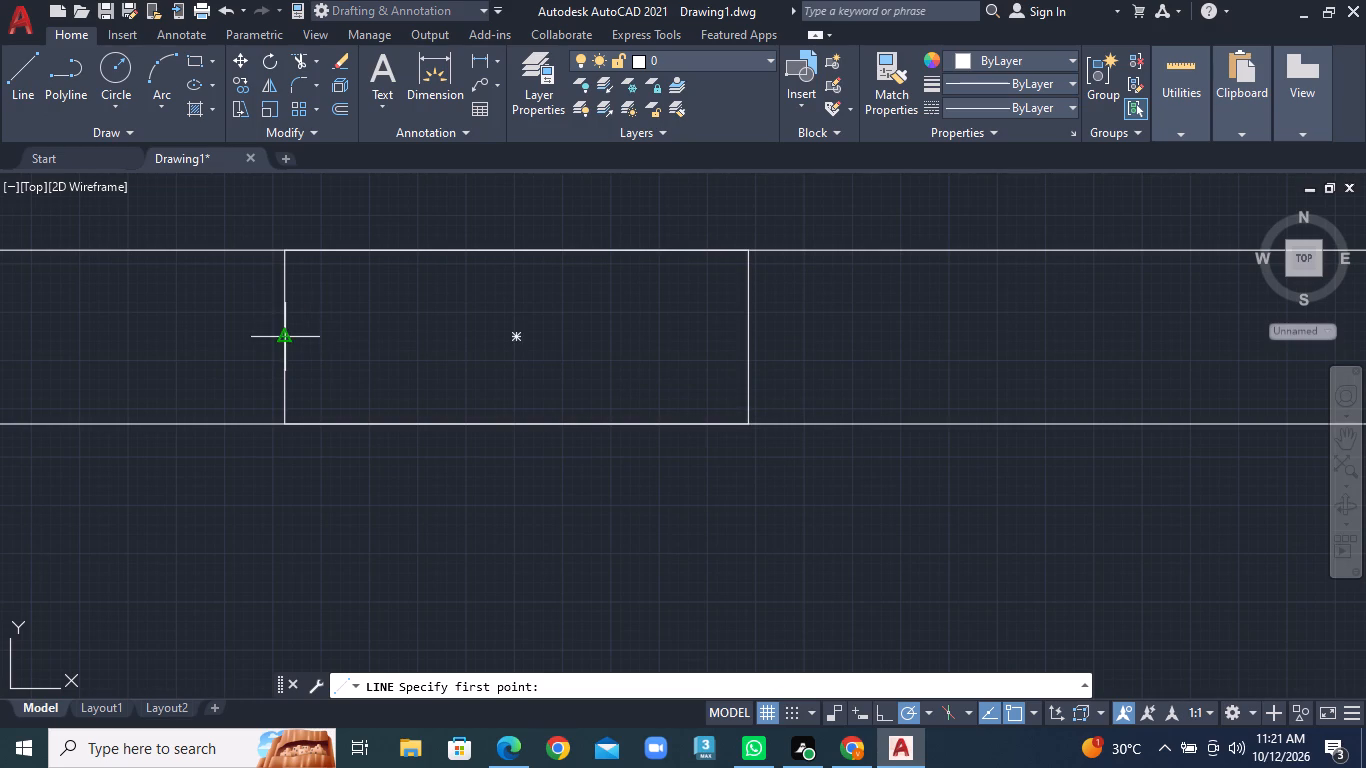
left_click(282, 335)
left_click(746, 335)
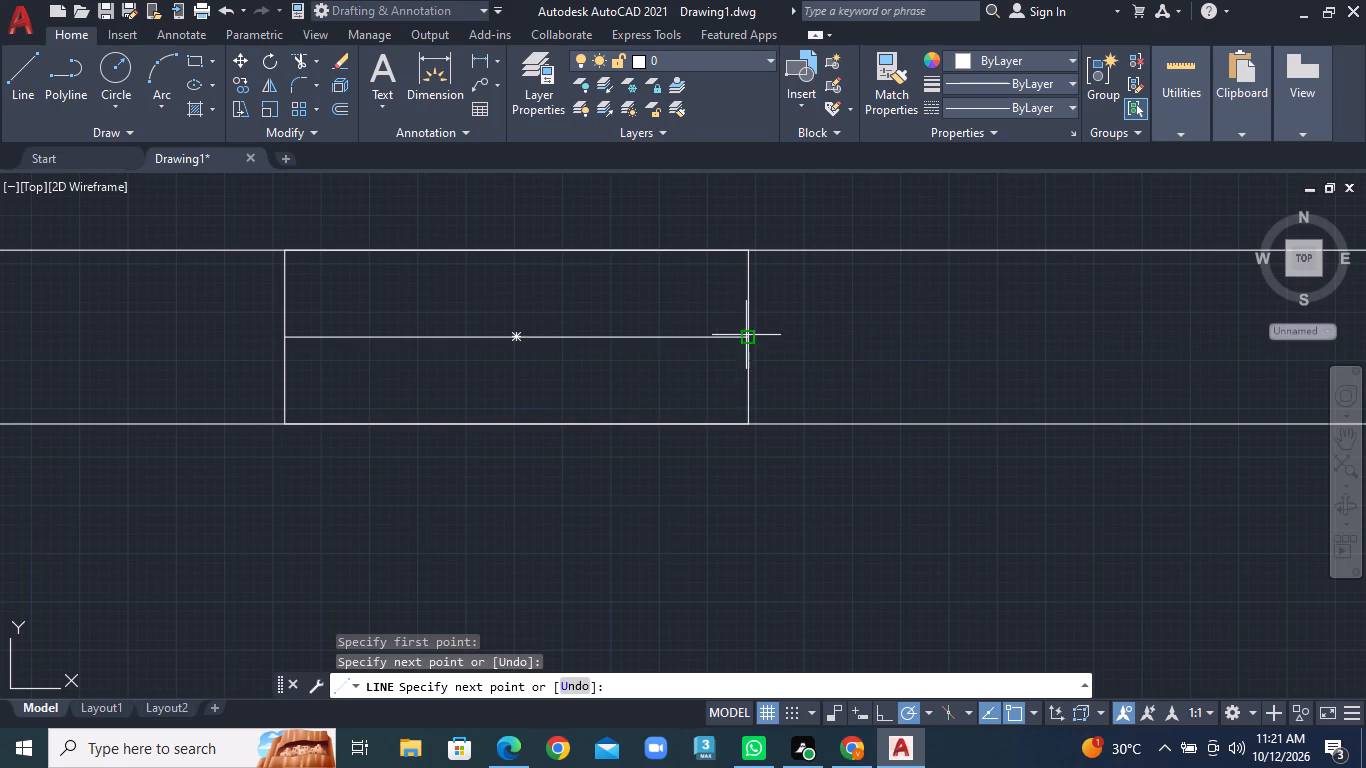
right_click(746, 335)
left_click(760, 353)
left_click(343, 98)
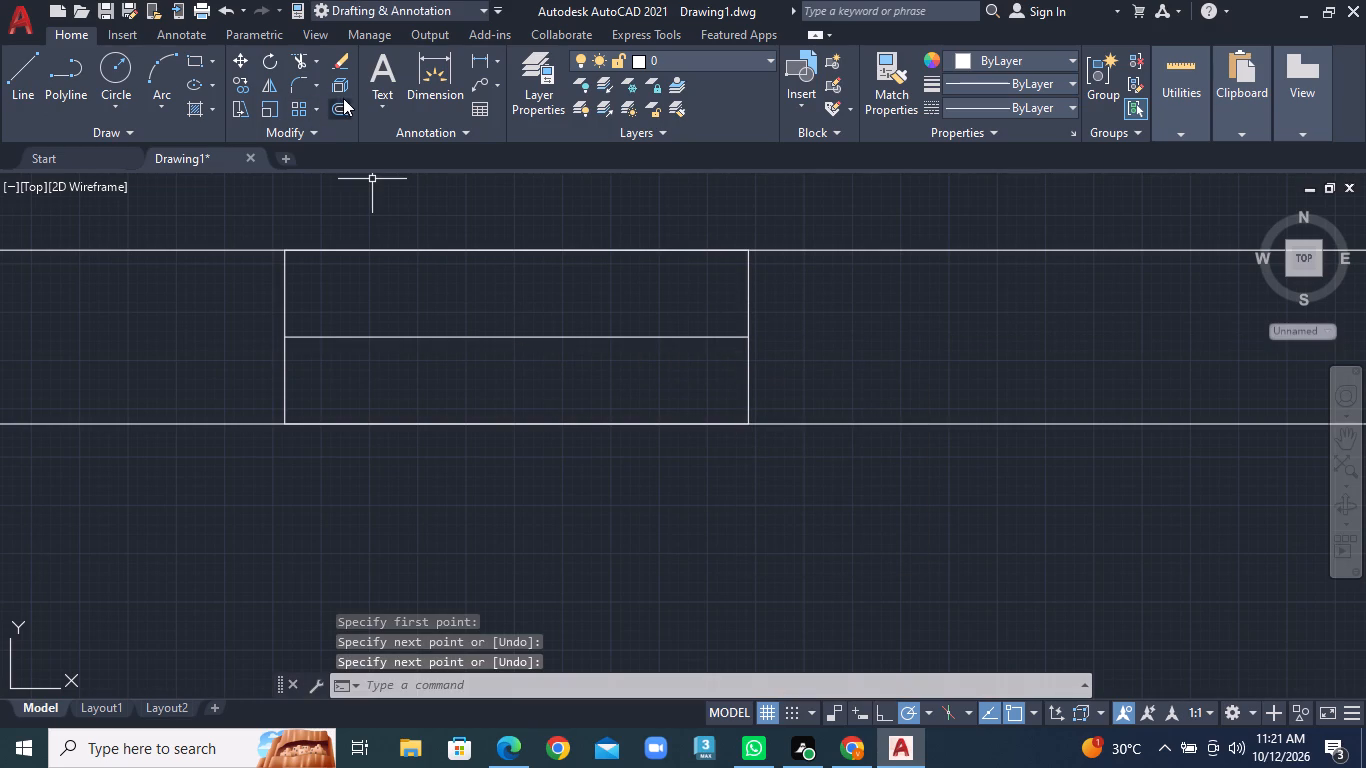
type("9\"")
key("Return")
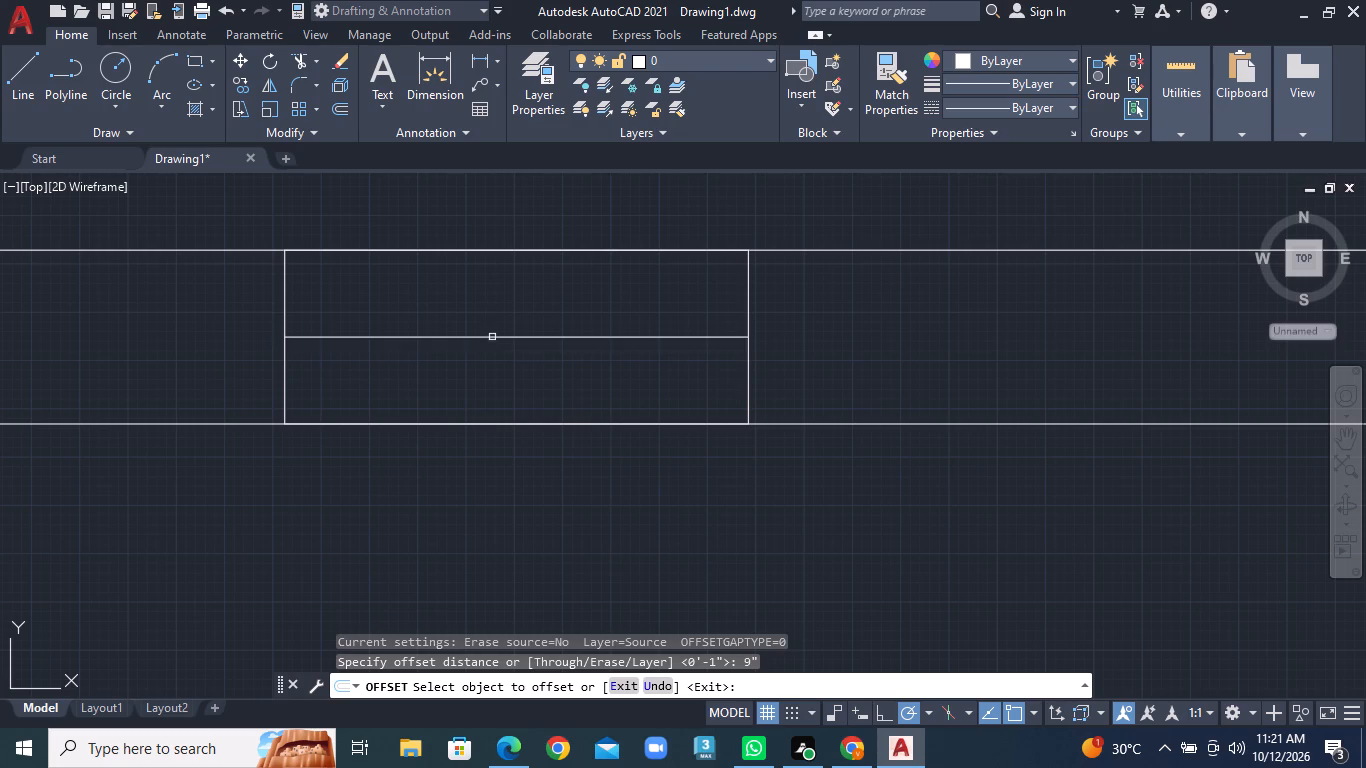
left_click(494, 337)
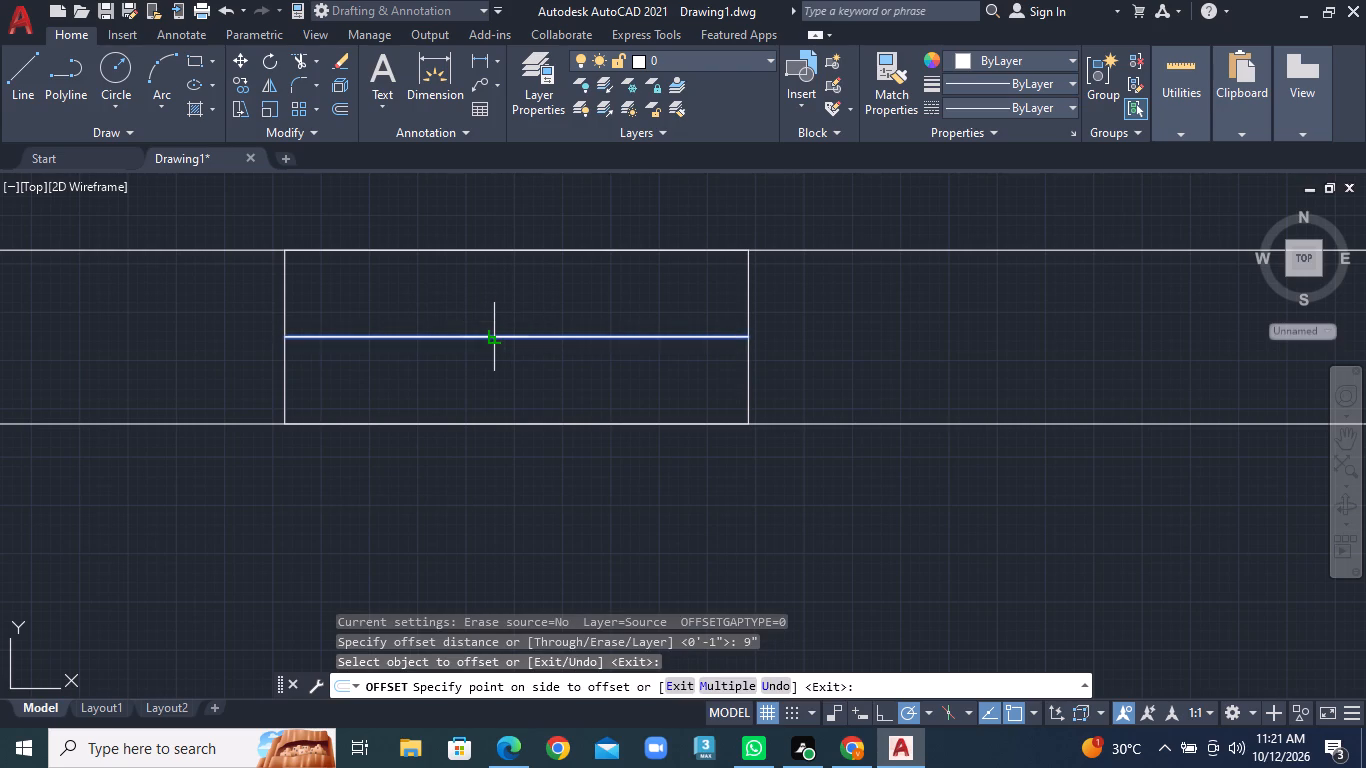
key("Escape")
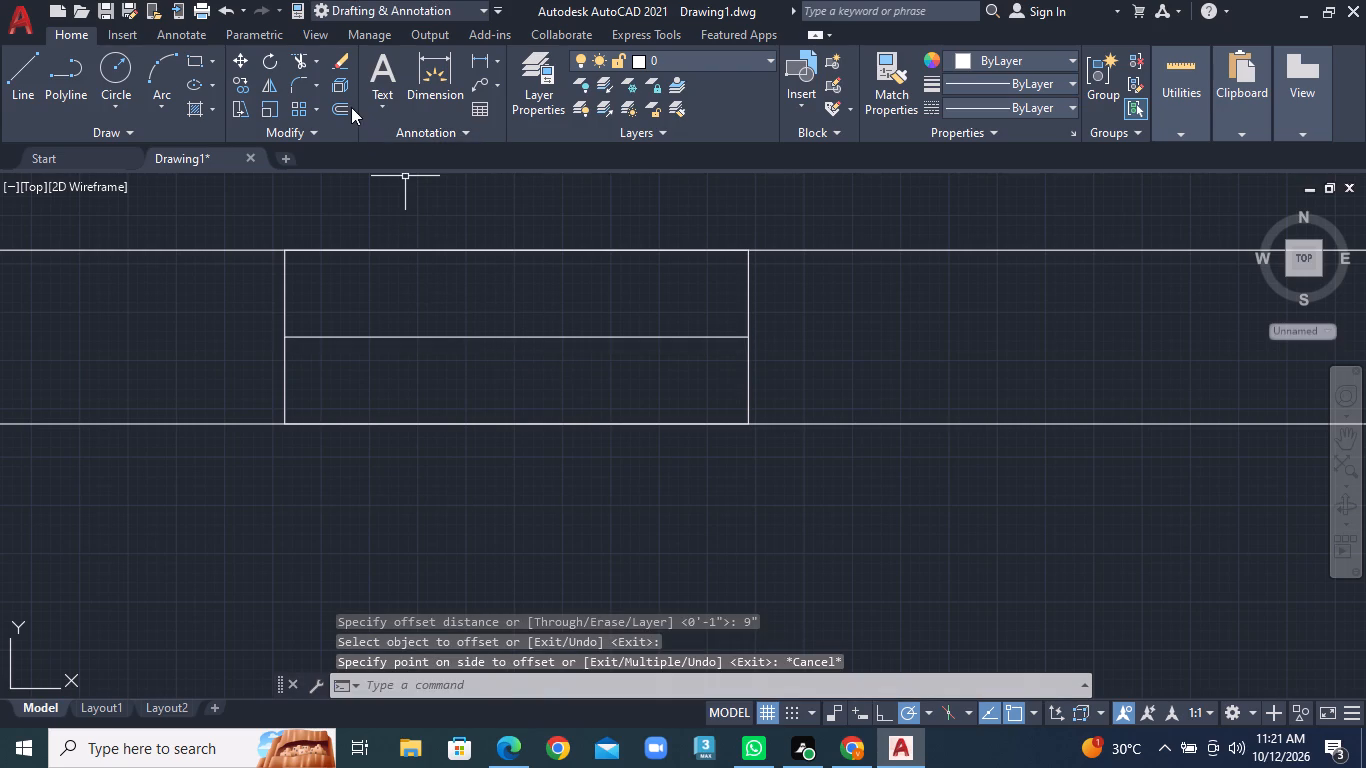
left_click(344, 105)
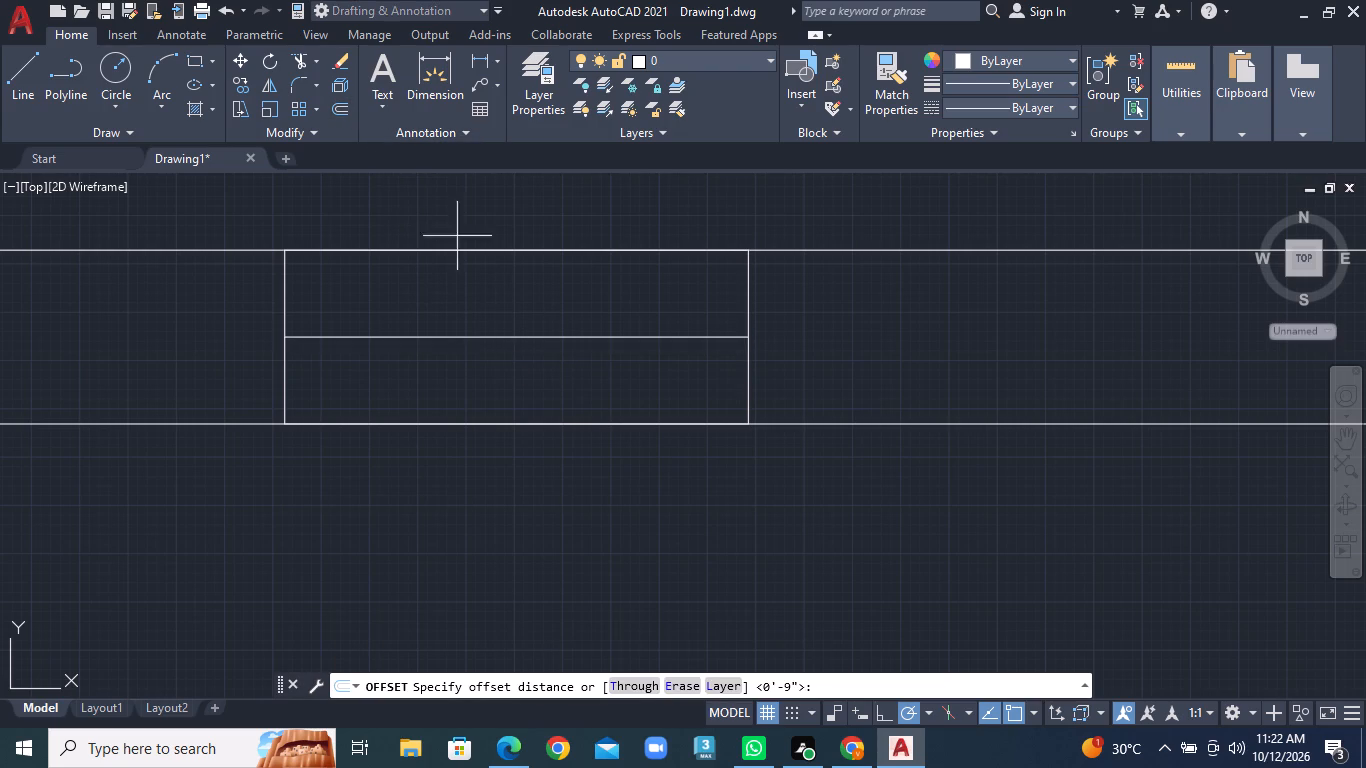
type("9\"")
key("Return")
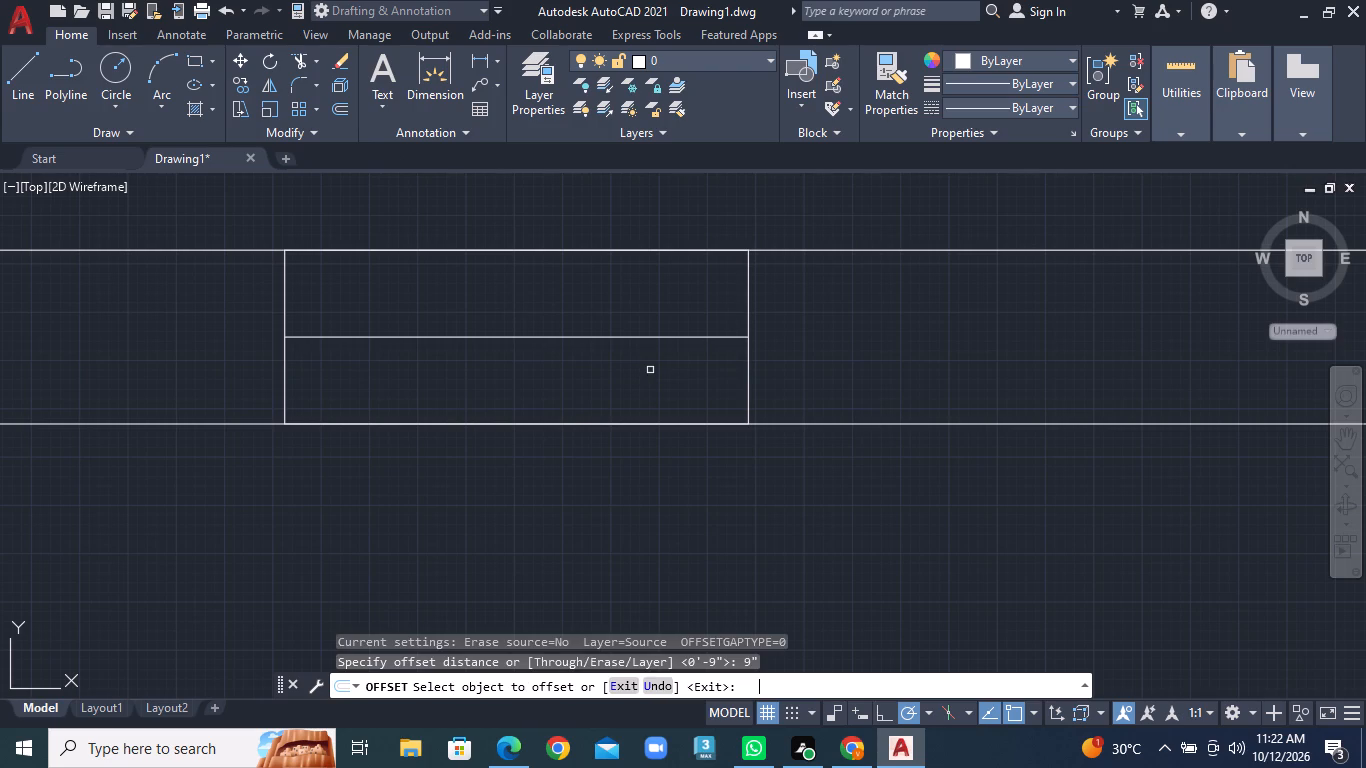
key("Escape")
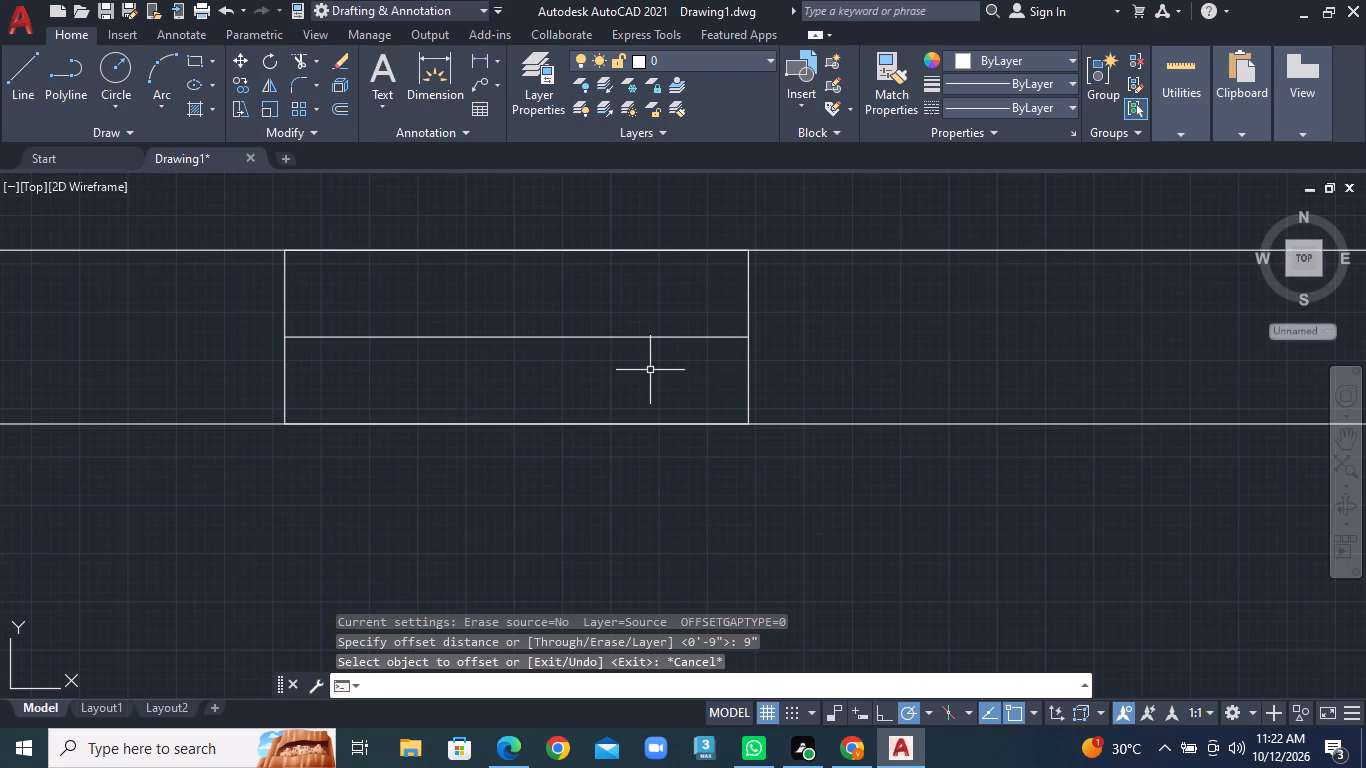
Offset the second top window's centre line 1" to both sides, above and below it.
left_click(343, 103)
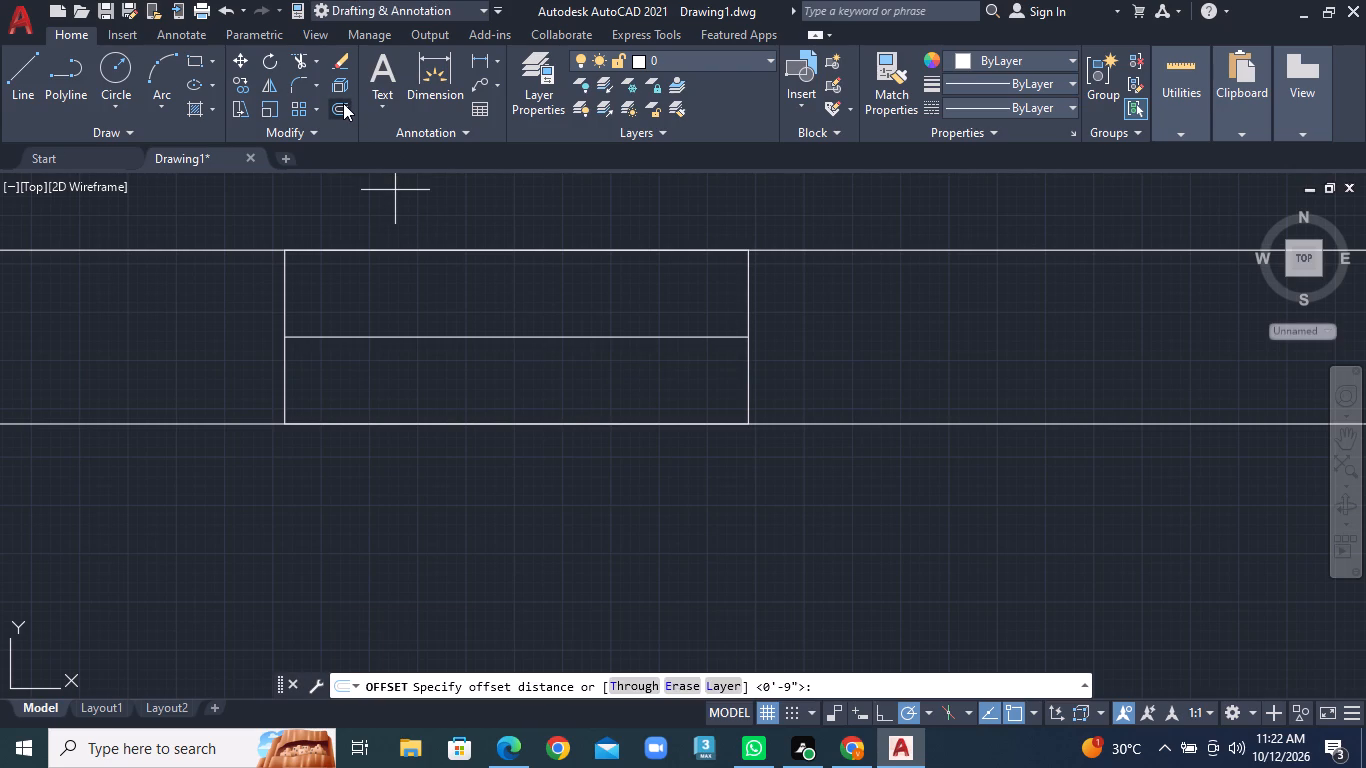
type("1\"")
key("Return")
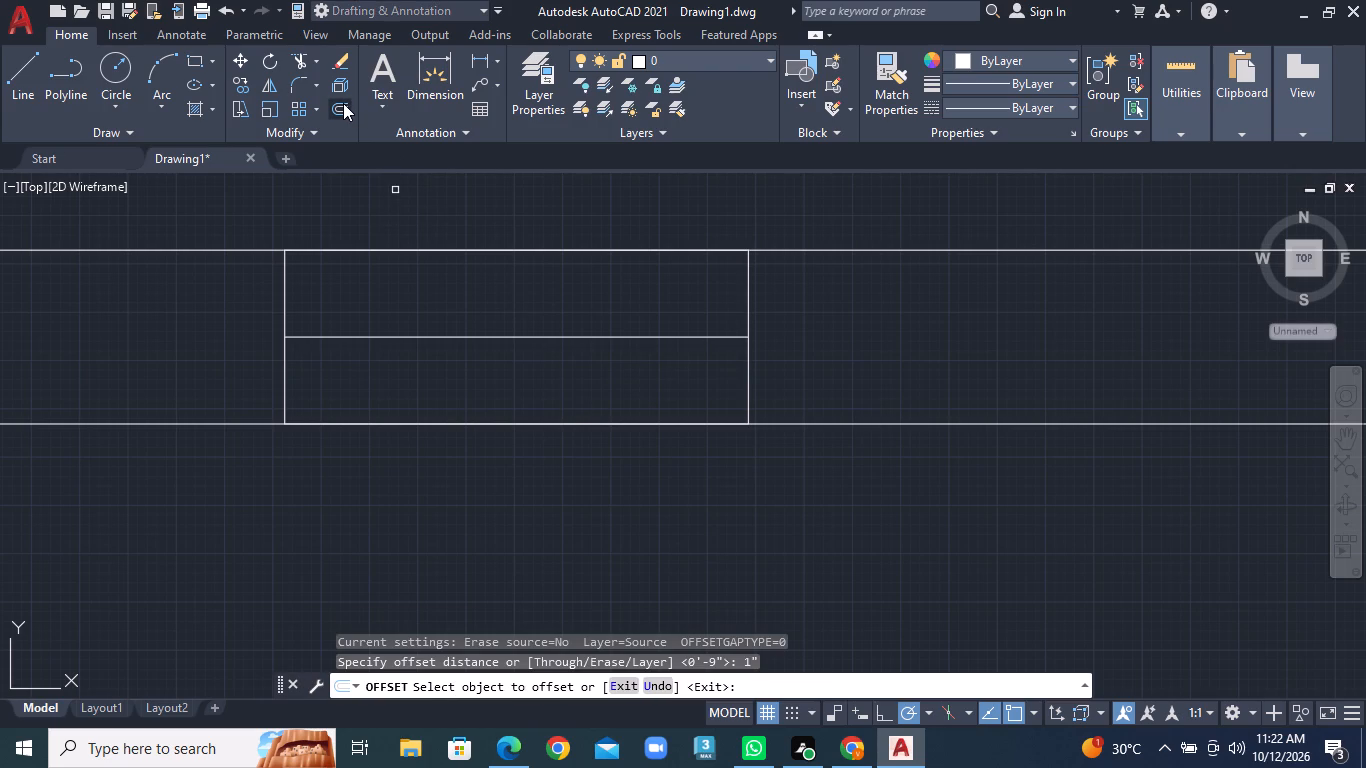
left_click(471, 335)
left_click(478, 291)
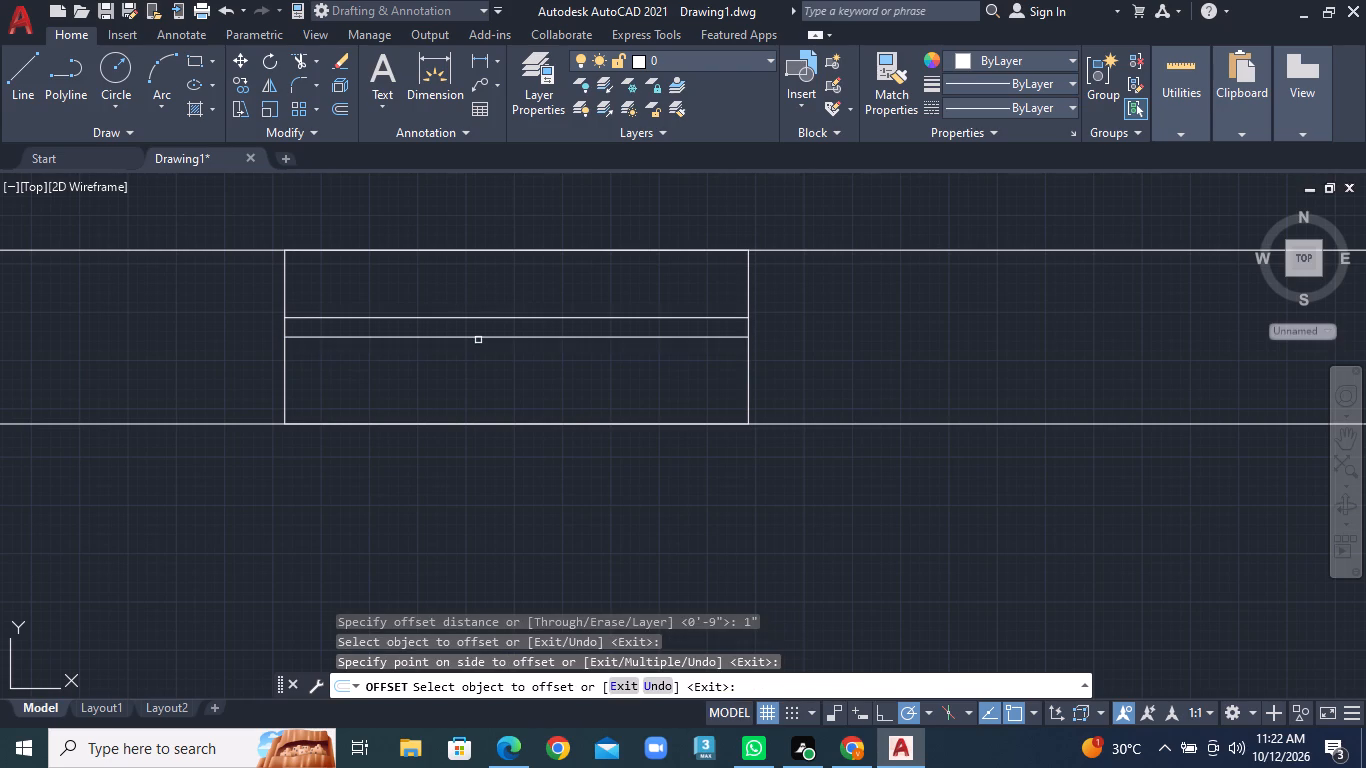
left_click(480, 334)
left_click(480, 361)
Draw a window rectangle 9" long by 2' wide within the left outer wall beside the large middle room.
scroll(564, 334, "down", 3)
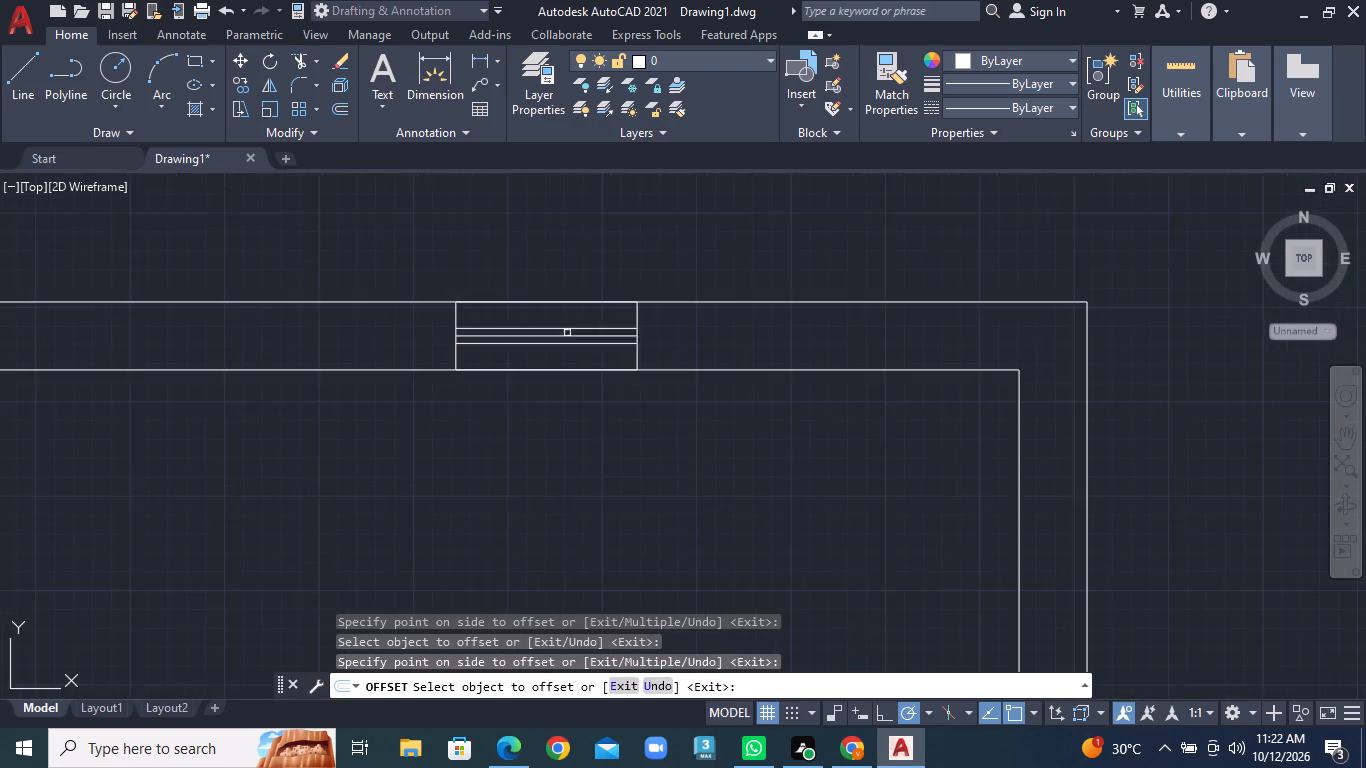
scroll(568, 333, "down", 6)
scroll(600, 336, "up", 4)
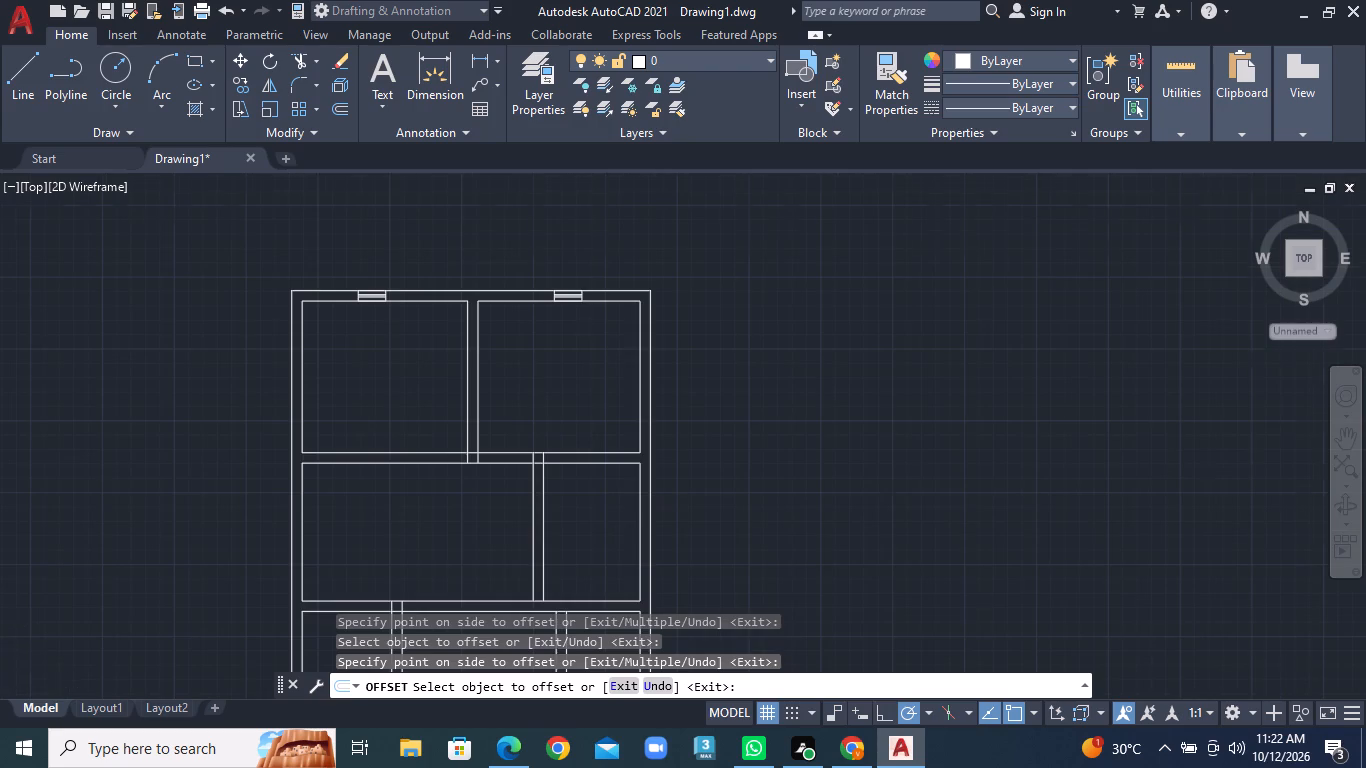
scroll(567, 364, "down", 1)
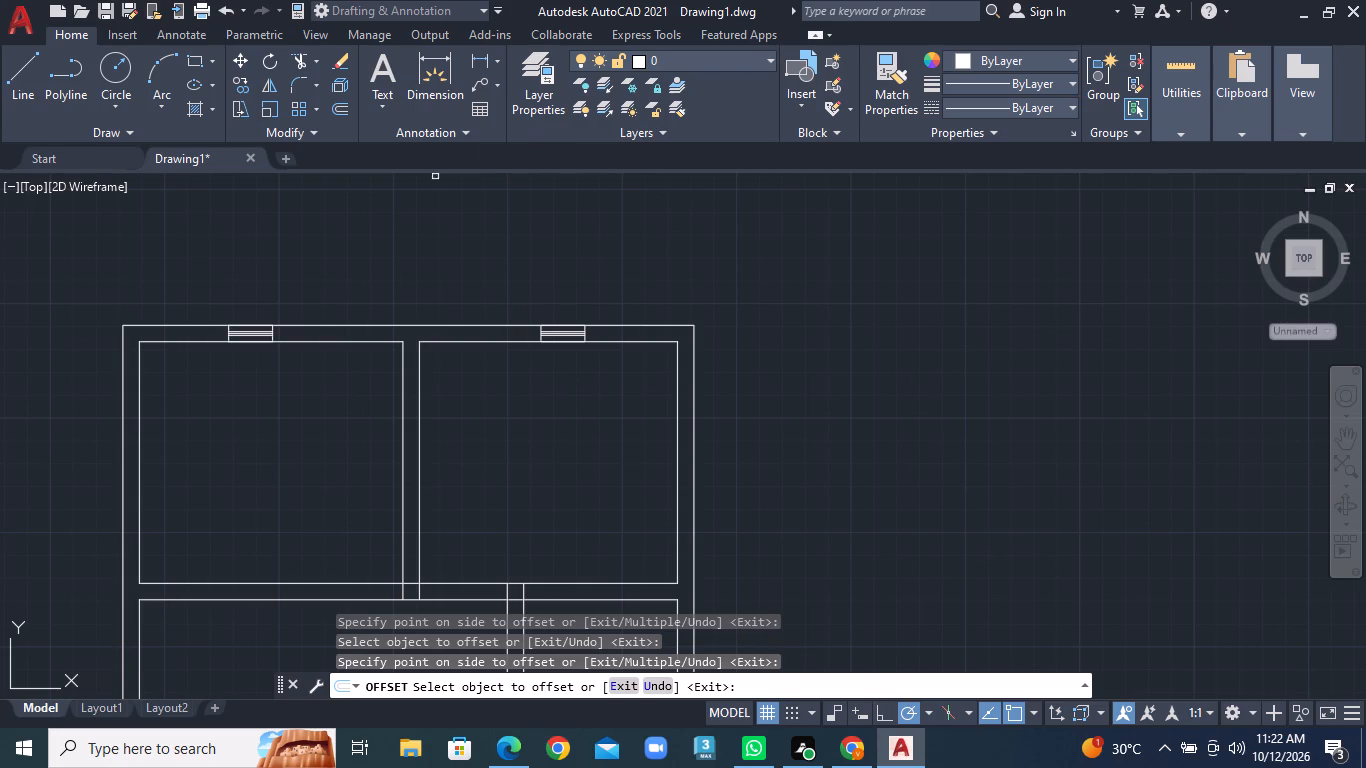
middle_click_drag(310, 388, 408, 227)
scroll(353, 525, "down", 1)
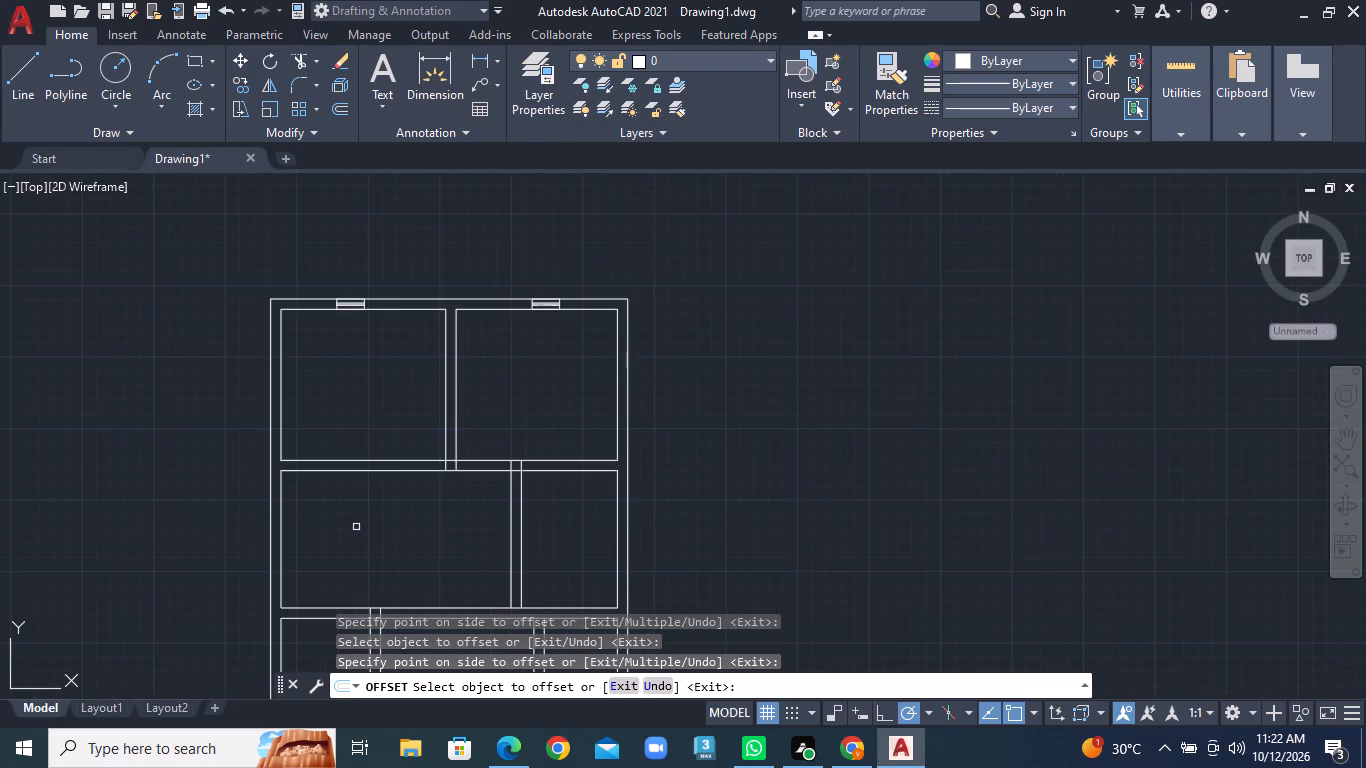
middle_click_drag(356, 528, 362, 369)
scroll(311, 368, "up", 2)
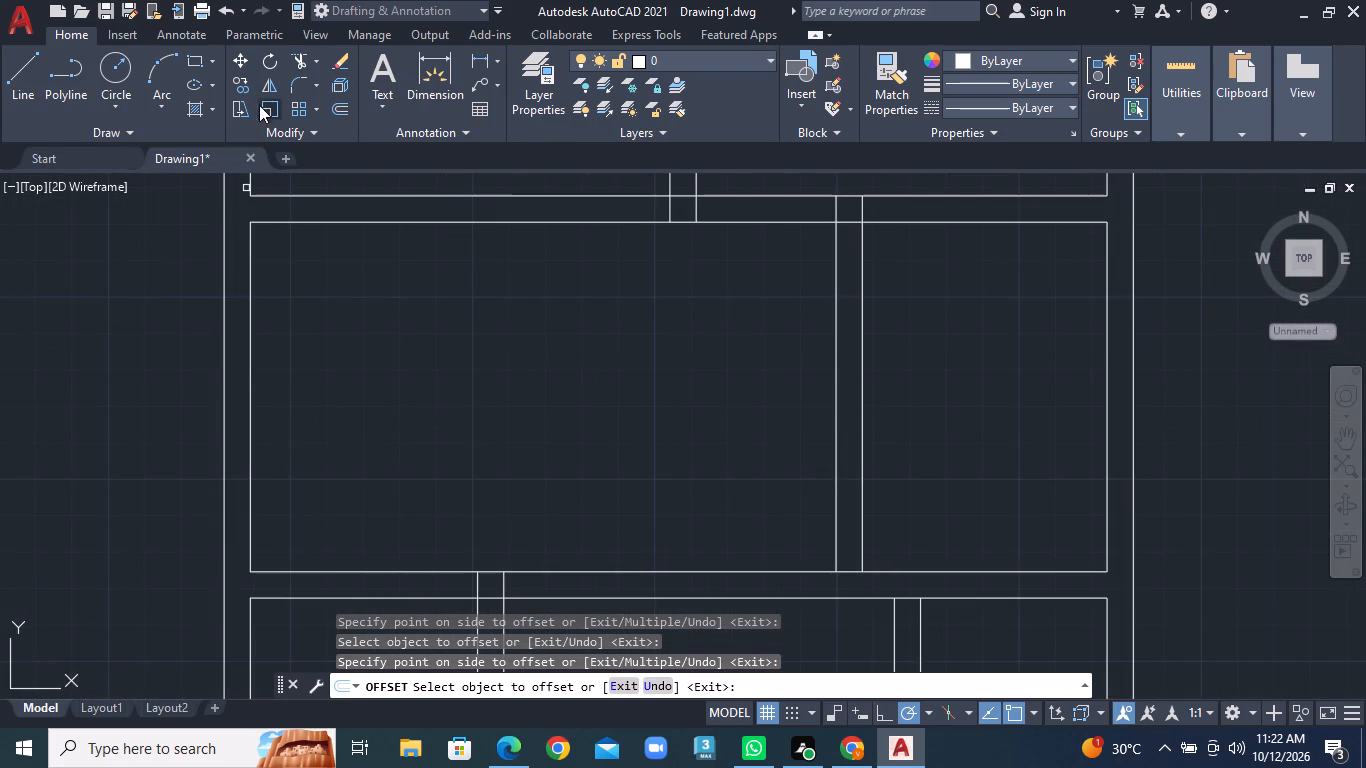
left_click(213, 58)
left_click(232, 97)
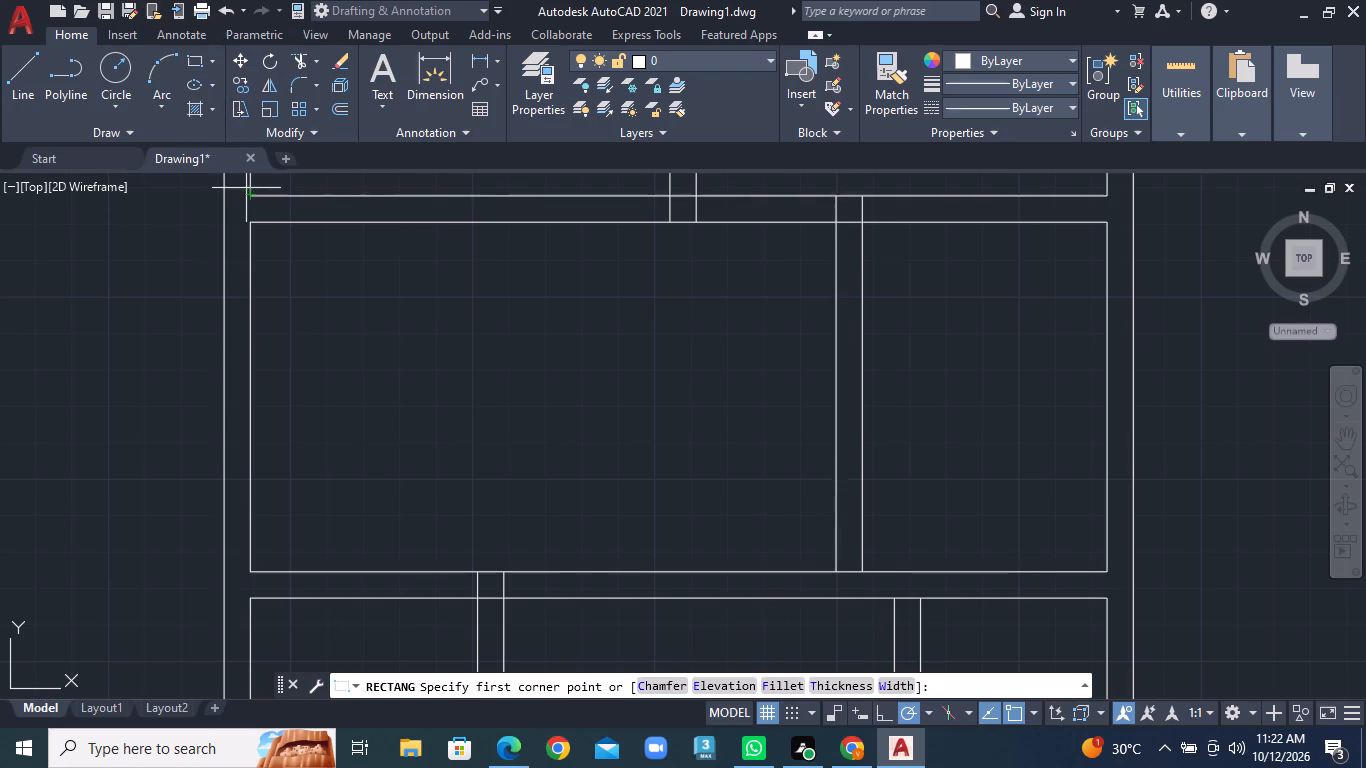
left_click(223, 336)
right_click(223, 336)
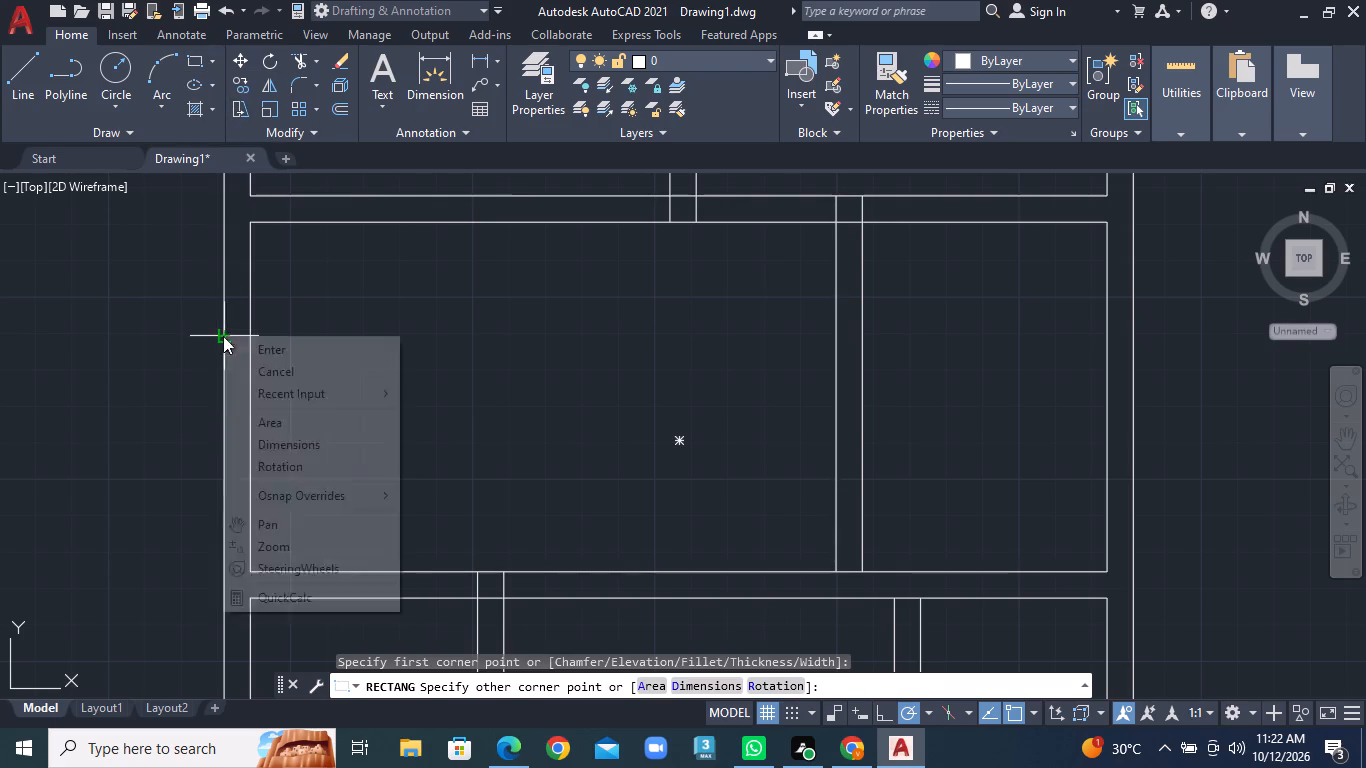
left_click(272, 446)
type("9\"")
key("Return")
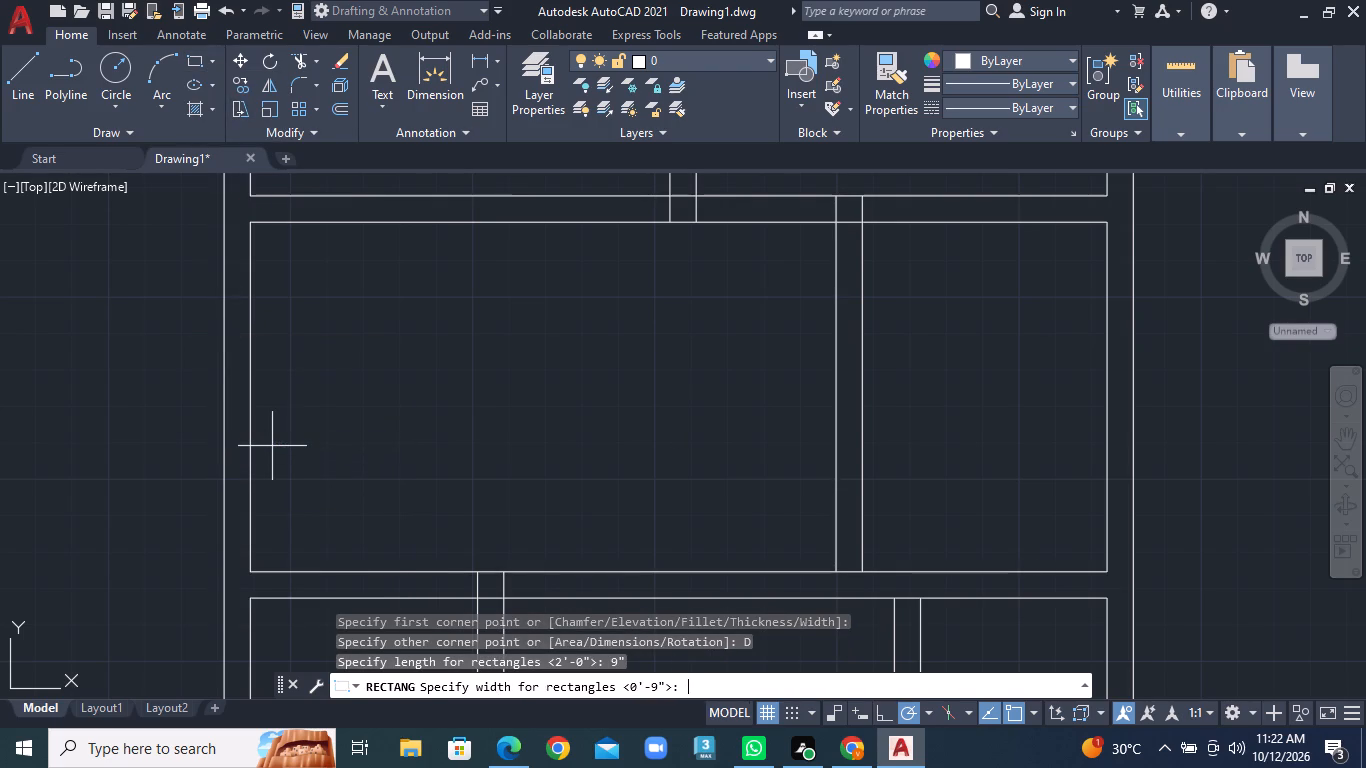
type("2'")
key("Return")
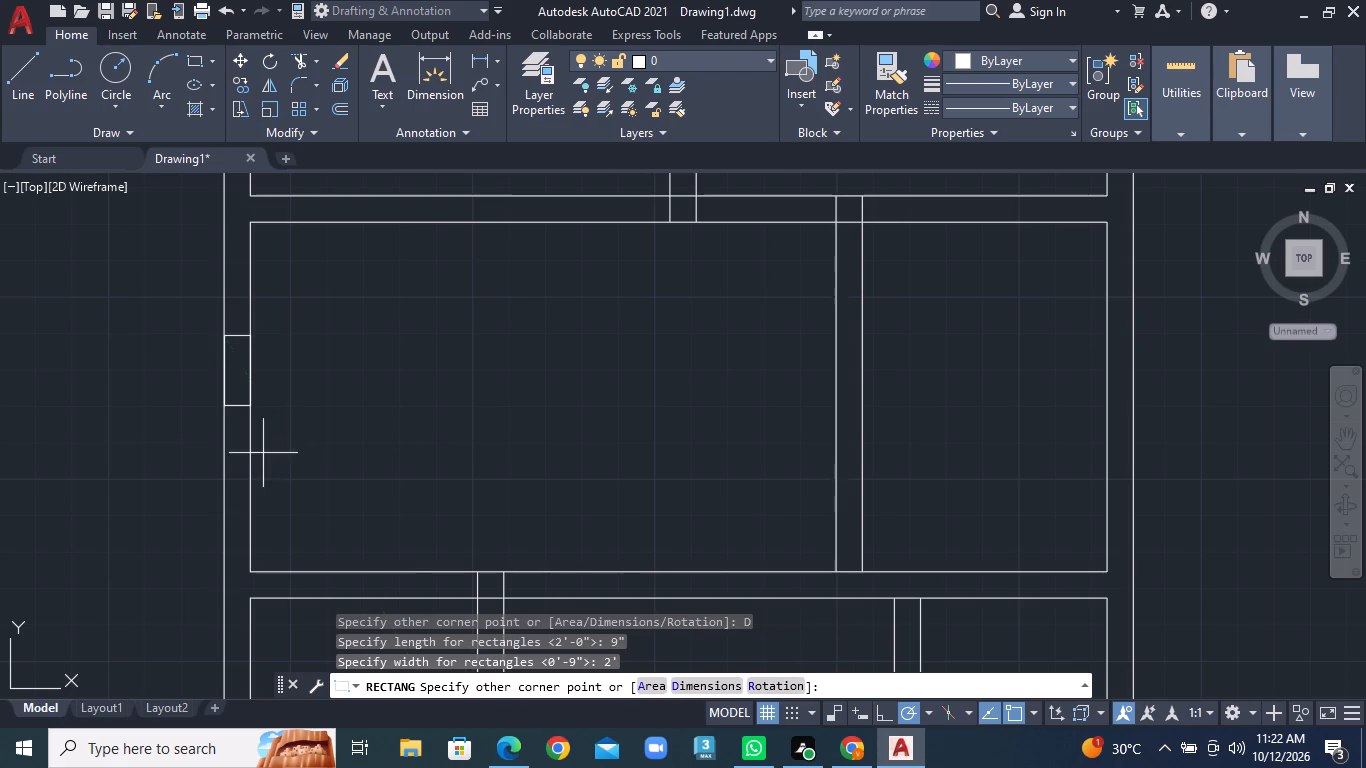
left_click(327, 400)
Draw a vertical centre line through the left-wall window rectangle between the midpoints of its two short sides.
scroll(222, 316, "up", 3)
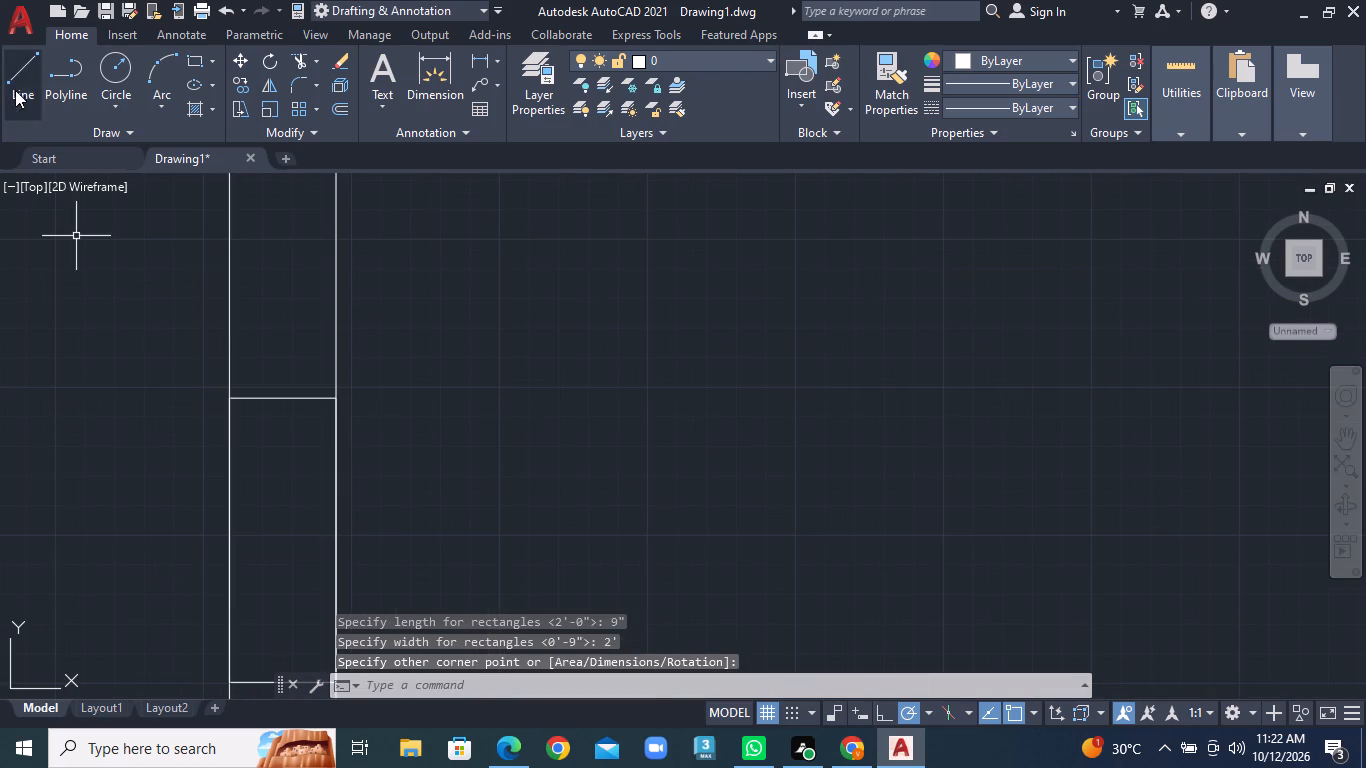
left_click(15, 80)
middle_click_drag(297, 473, 272, 304)
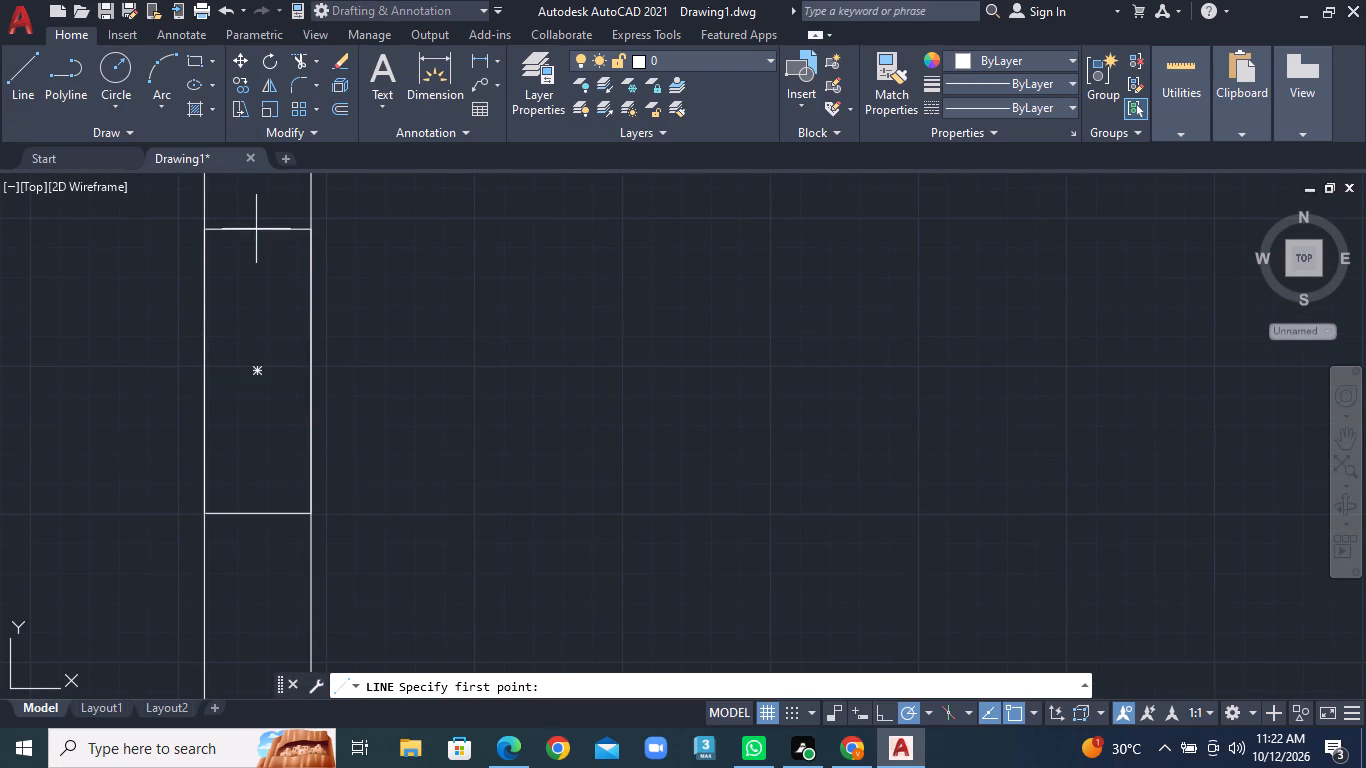
left_click(252, 226)
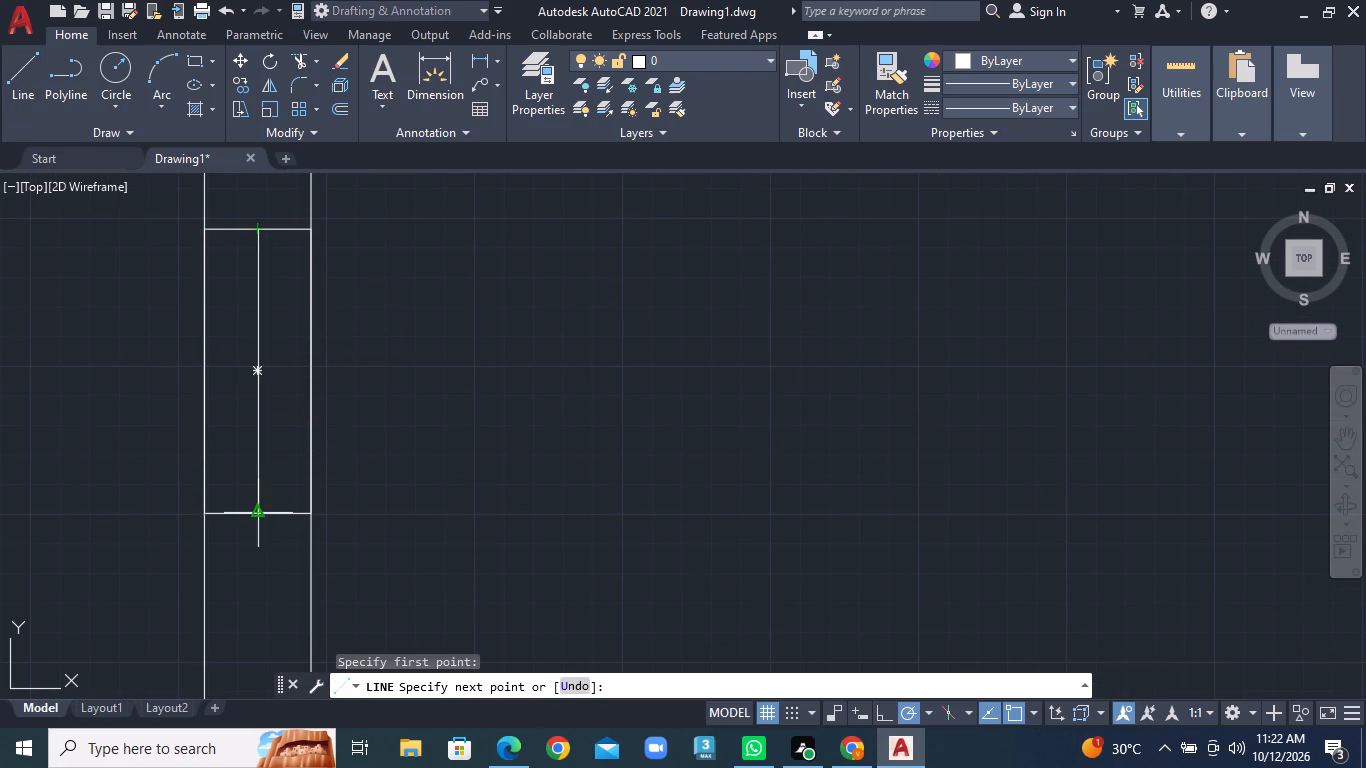
left_click(262, 517)
right_click(262, 517)
left_click(351, 306)
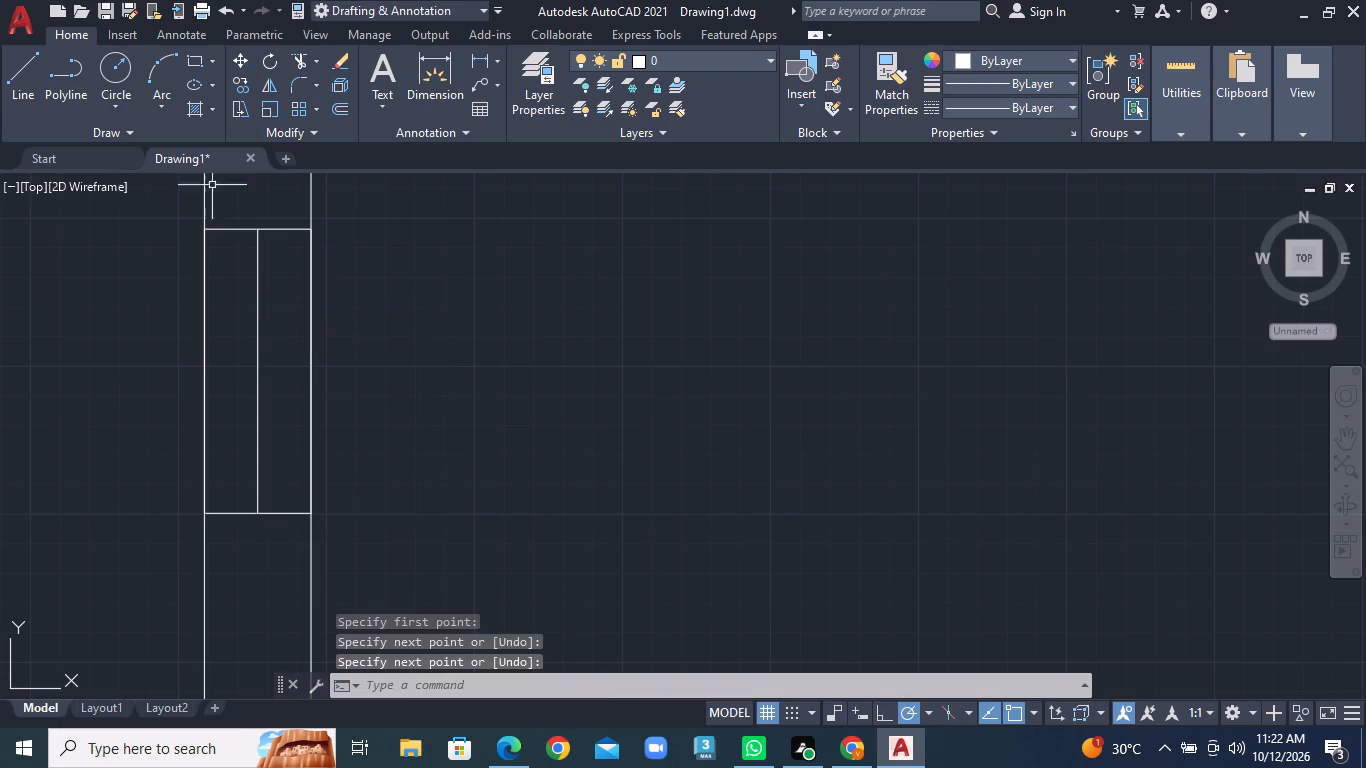
Offset the left-wall window's vertical centre line 1" to both sides.
left_click(335, 107)
type("1\"")
key("Return")
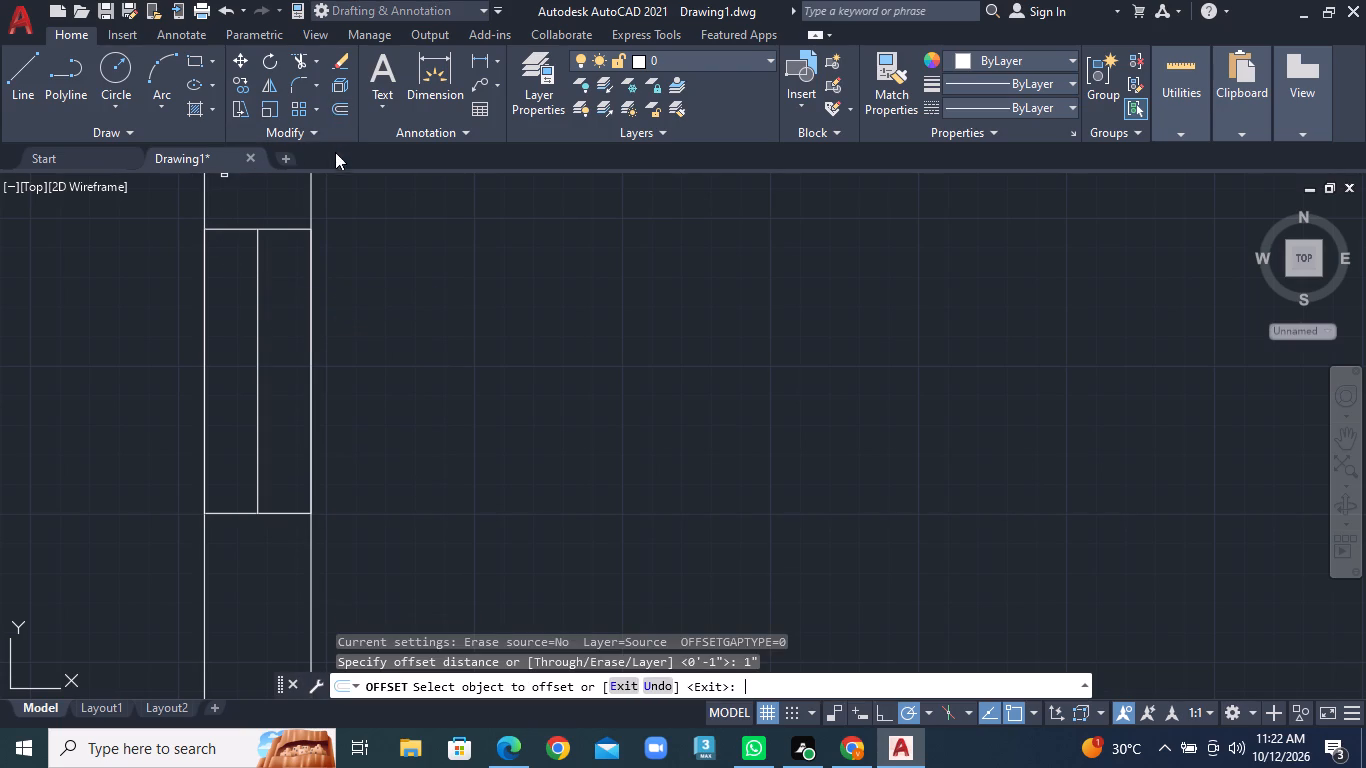
left_click(258, 312)
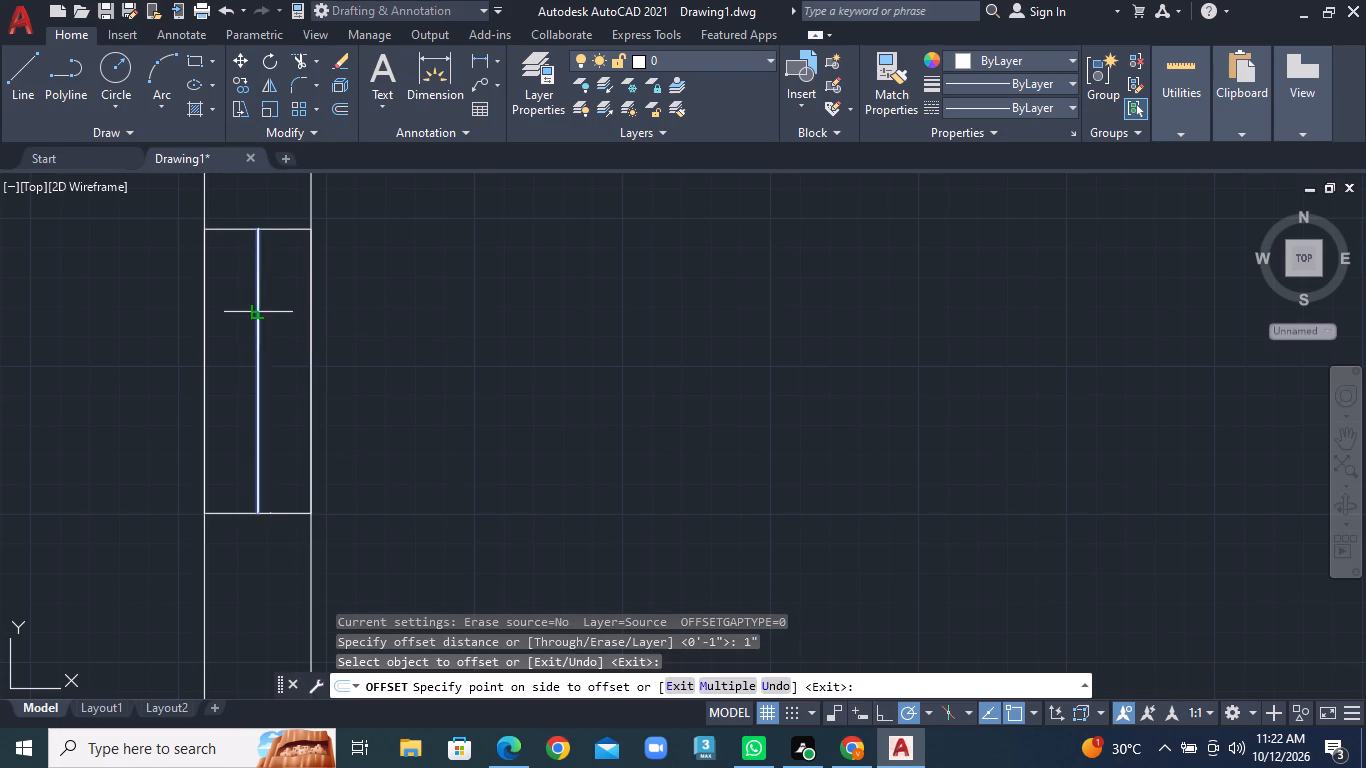
left_click(289, 308)
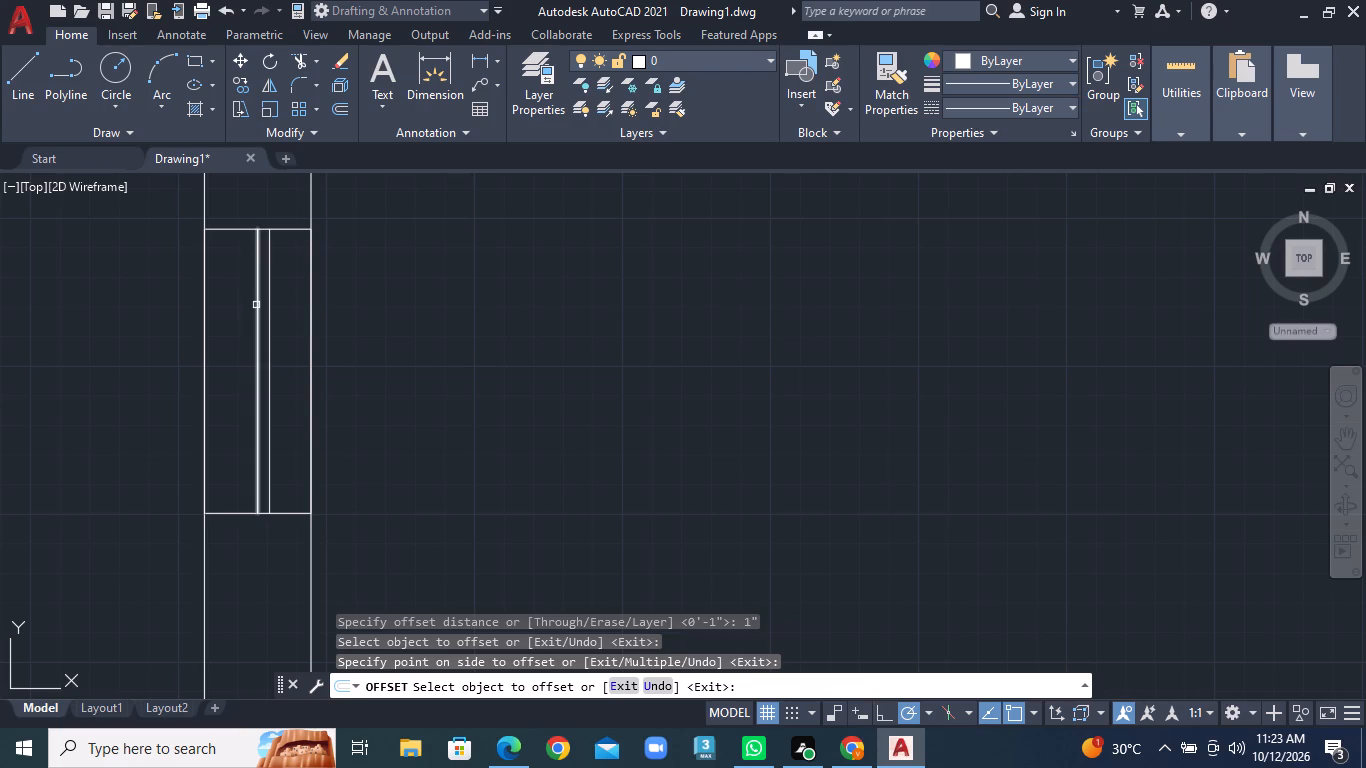
left_click(256, 305)
left_click(242, 306)
Draw another window rectangle, 9" long by 2' wide, within the left outer wall beside the bottom-left room.
scroll(313, 335, "down", 3)
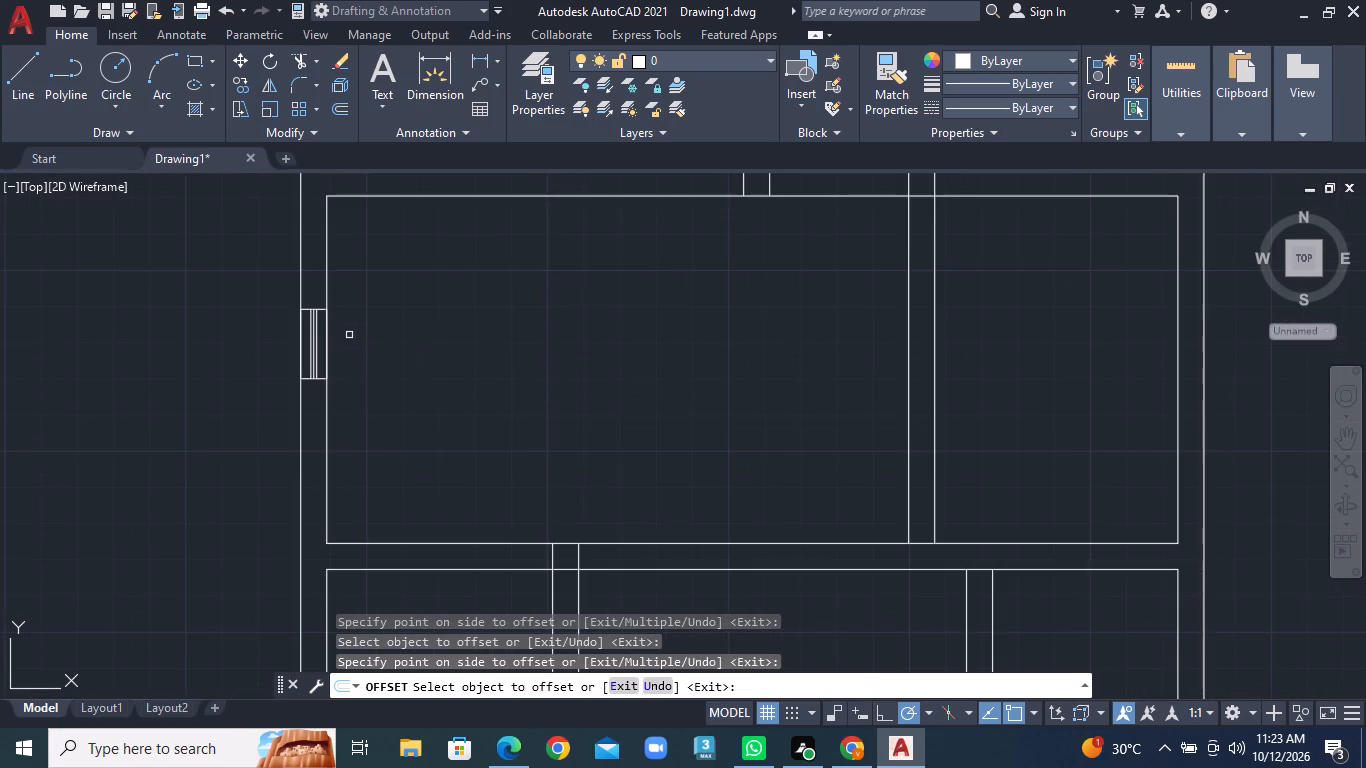
scroll(414, 372, "down", 3)
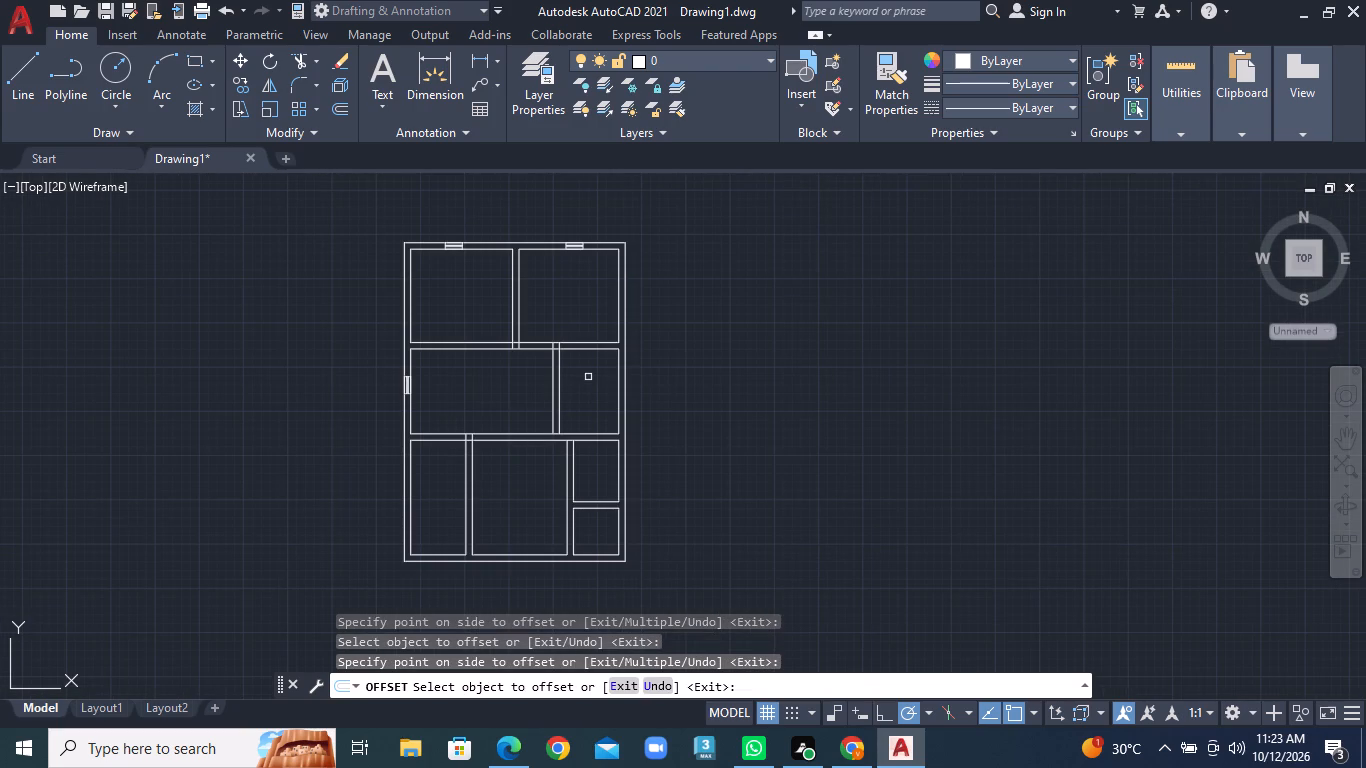
middle_click_drag(477, 431, 488, 305)
scroll(387, 349, "up", 3)
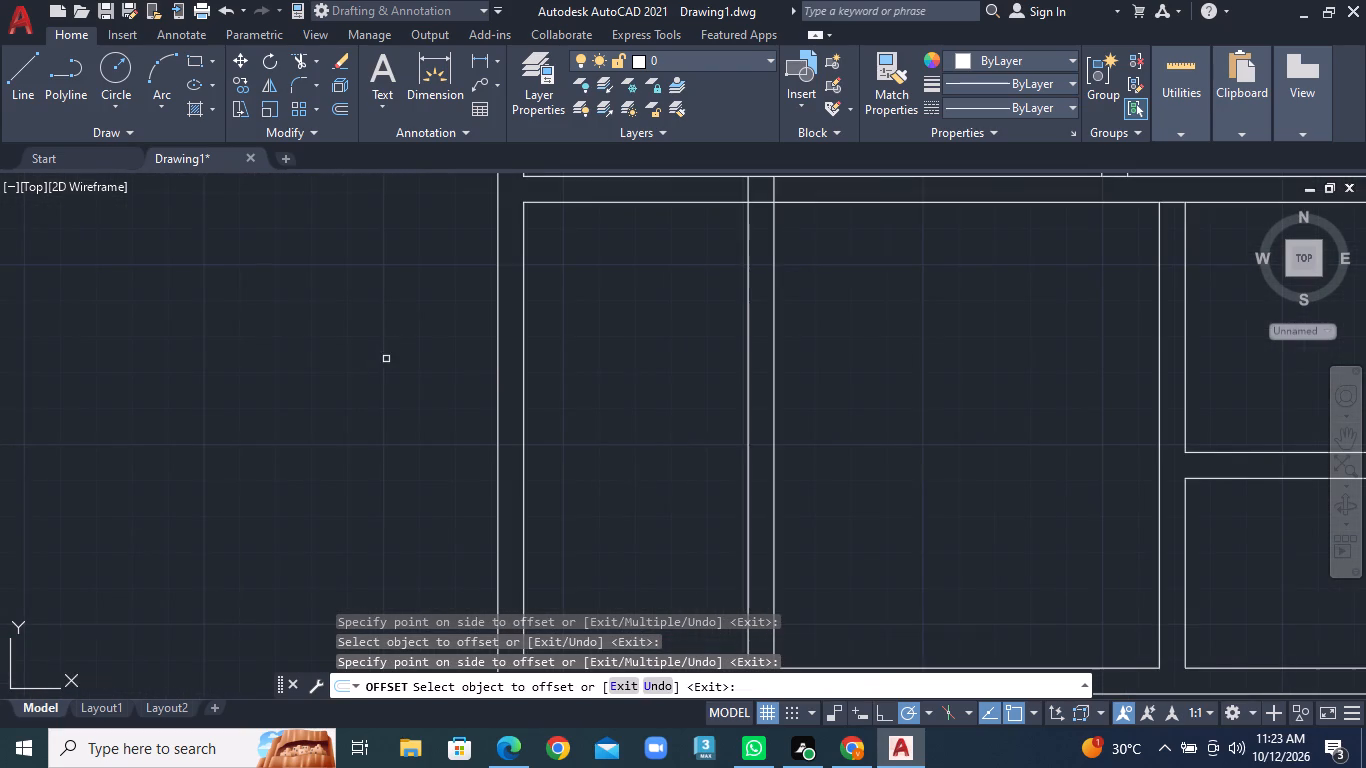
scroll(501, 365, "down", 1)
middle_click_drag(508, 414, 422, 376)
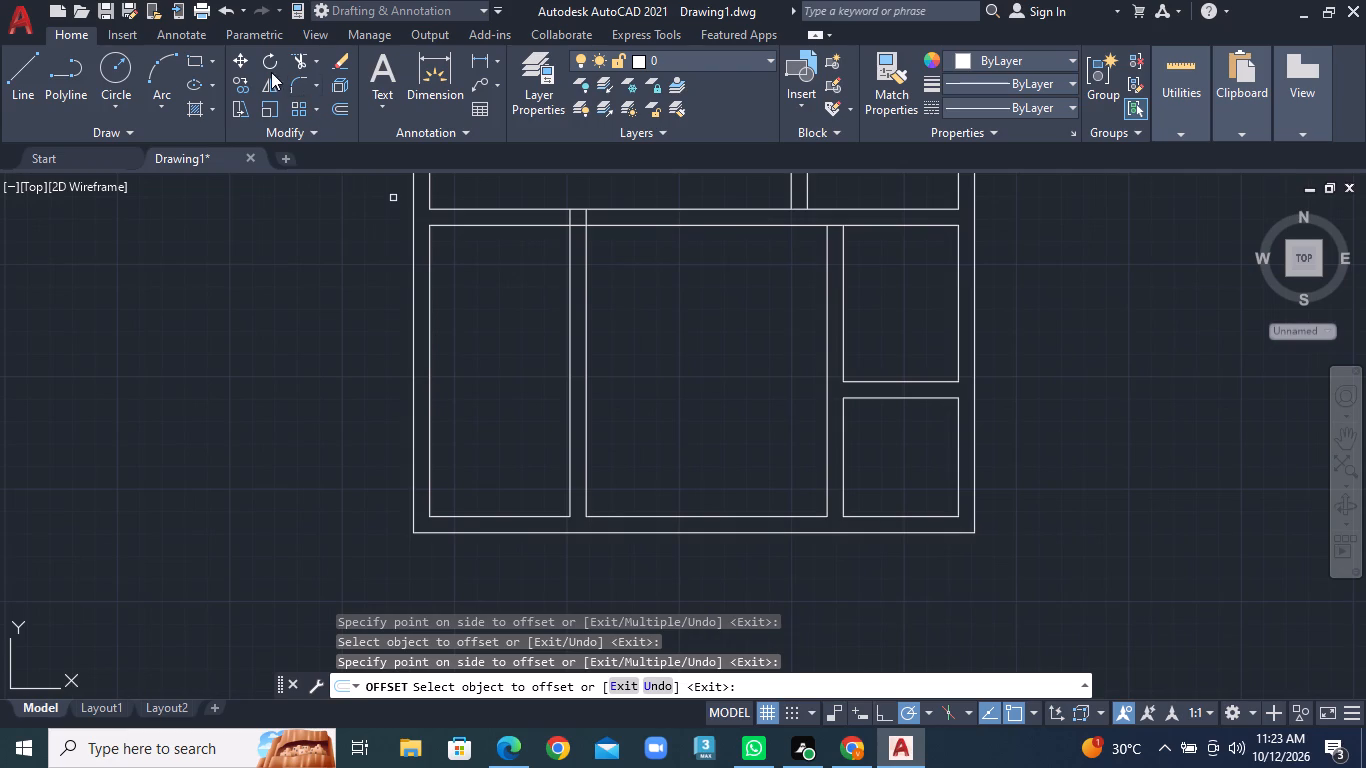
left_click(211, 62)
left_click(254, 95)
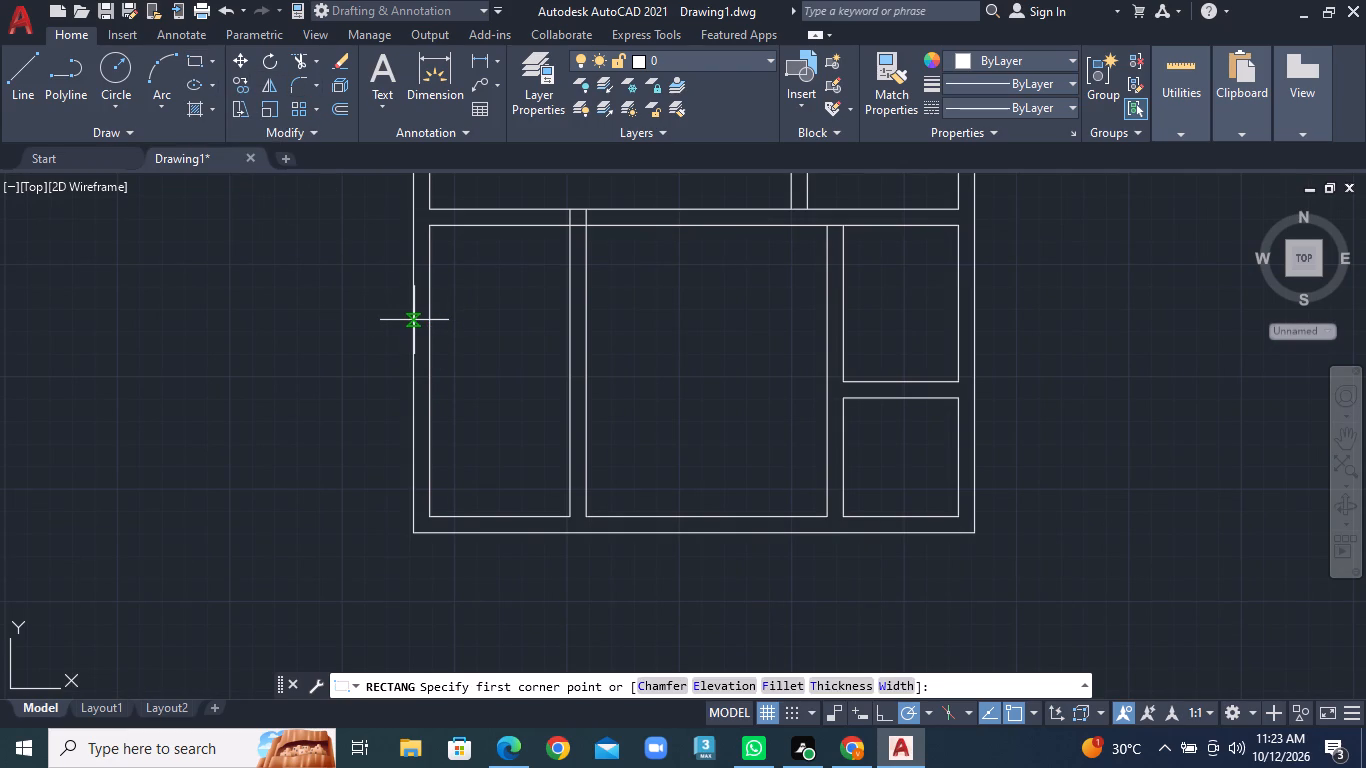
left_click(414, 320)
right_click(453, 446)
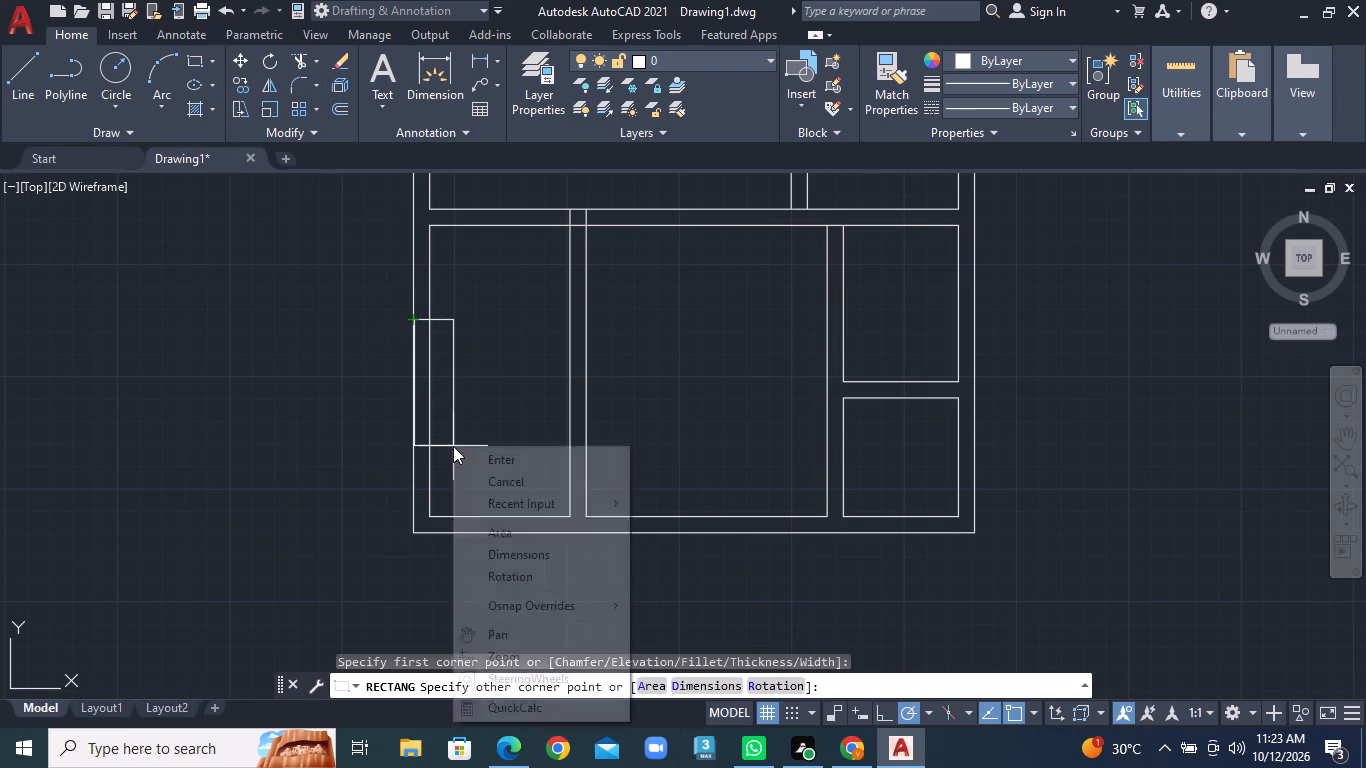
left_click(515, 549)
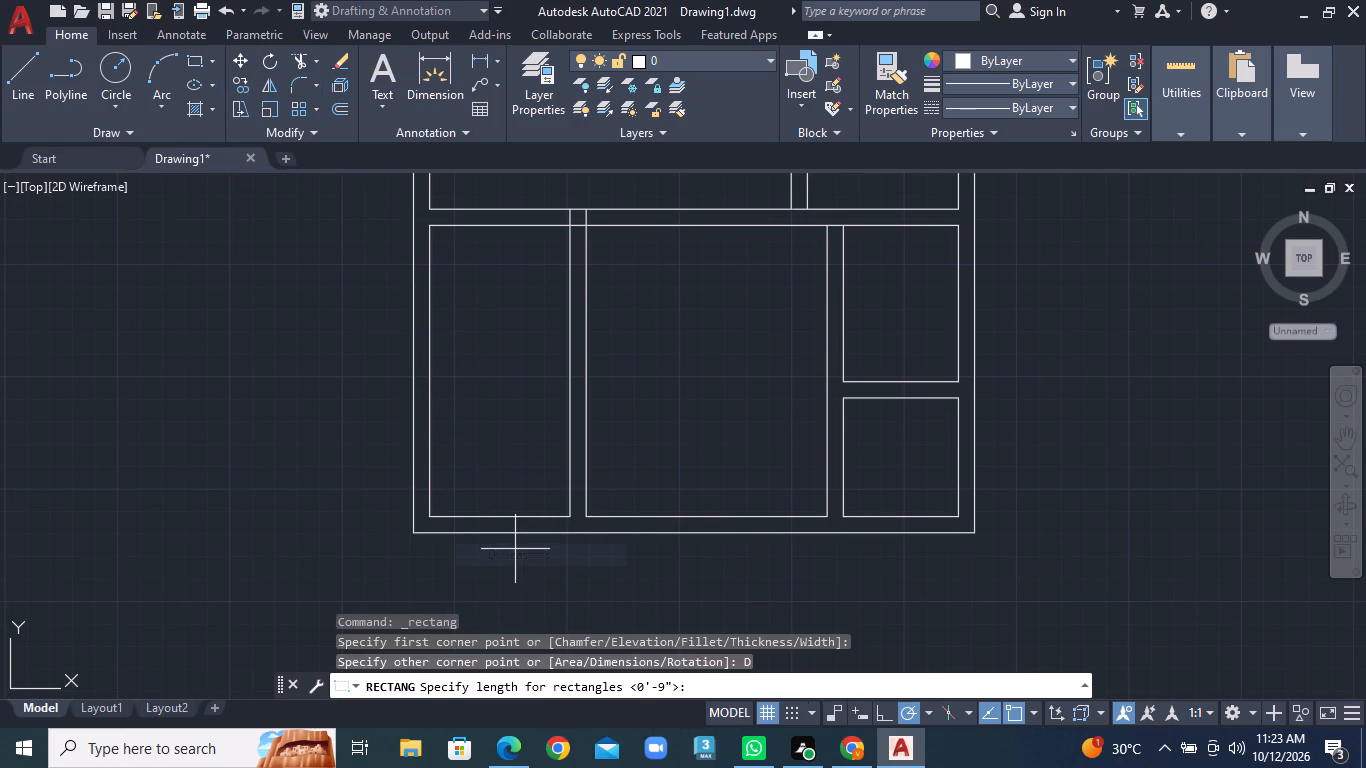
type("9\"")
key("Return")
type("2'")
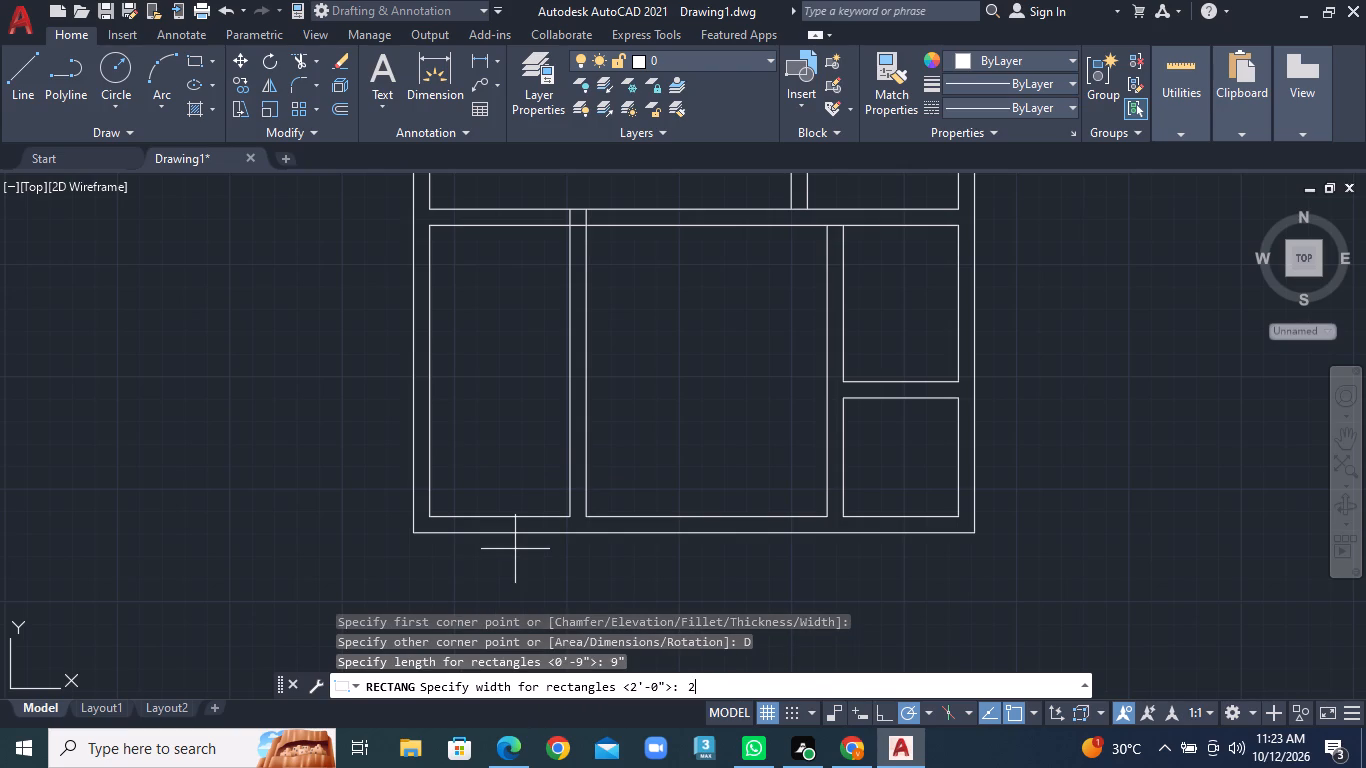
key("Return")
left_click(507, 382)
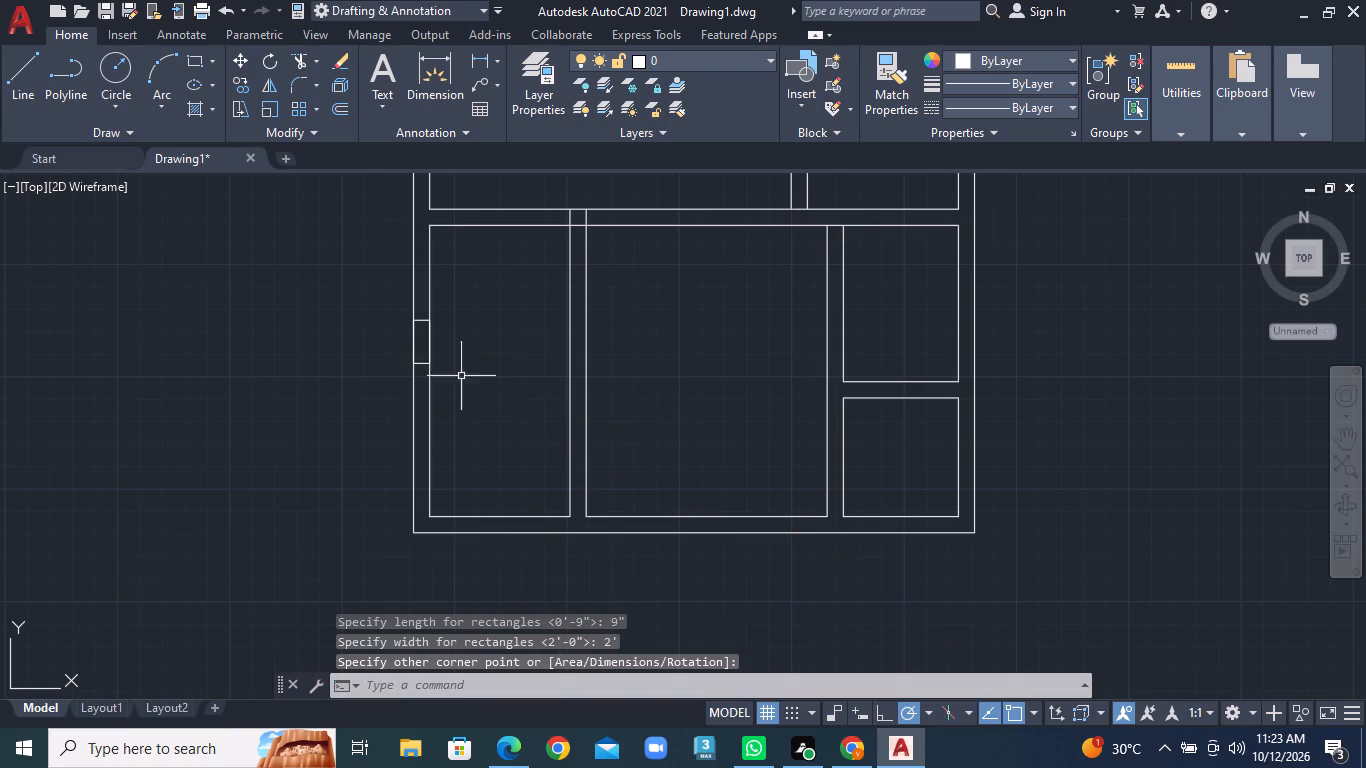
Draw a vertical centre line through the bottom-left room's window rectangle between the midpoints of its two short sides.
scroll(420, 376, "up", 2)
scroll(439, 300, "down", 1)
middle_click_drag(439, 300, 388, 432)
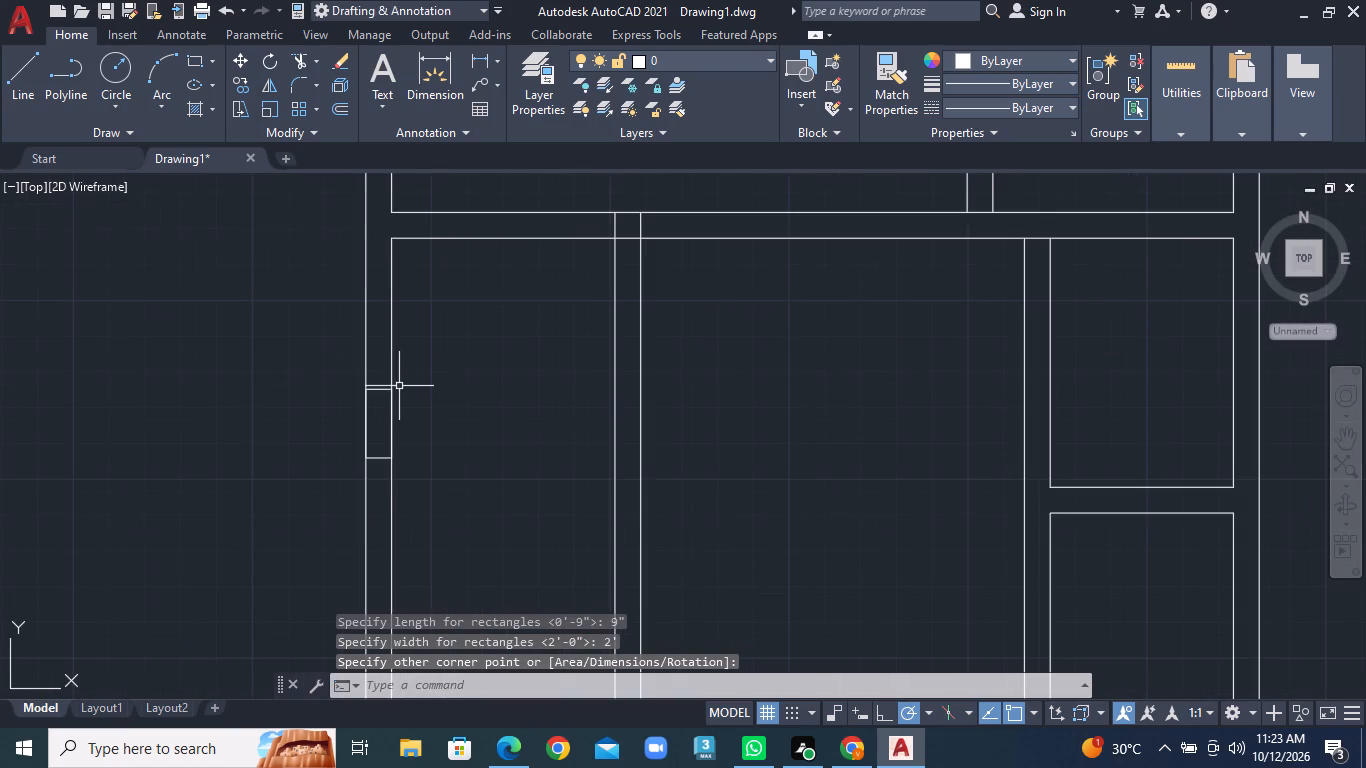
scroll(371, 407, "up", 2)
middle_click_drag(372, 493, 360, 411)
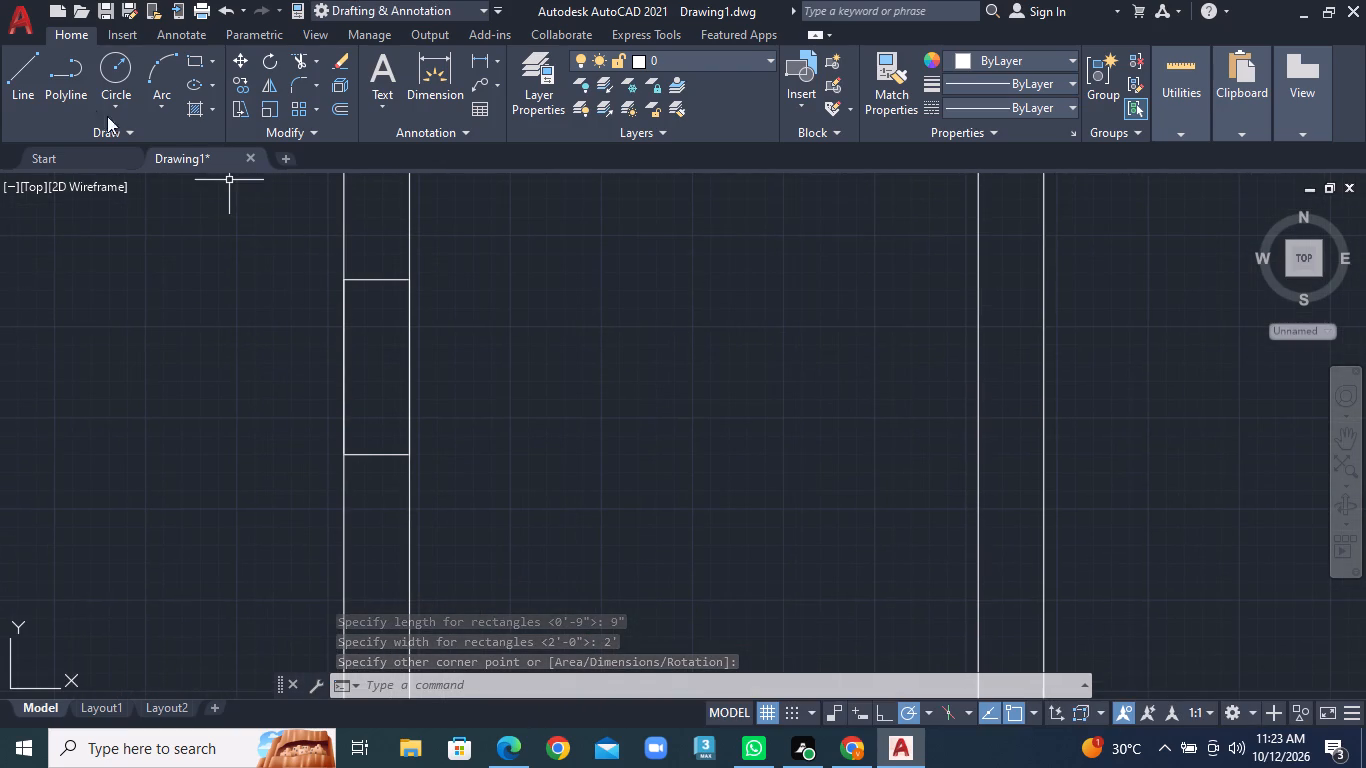
left_click(17, 81)
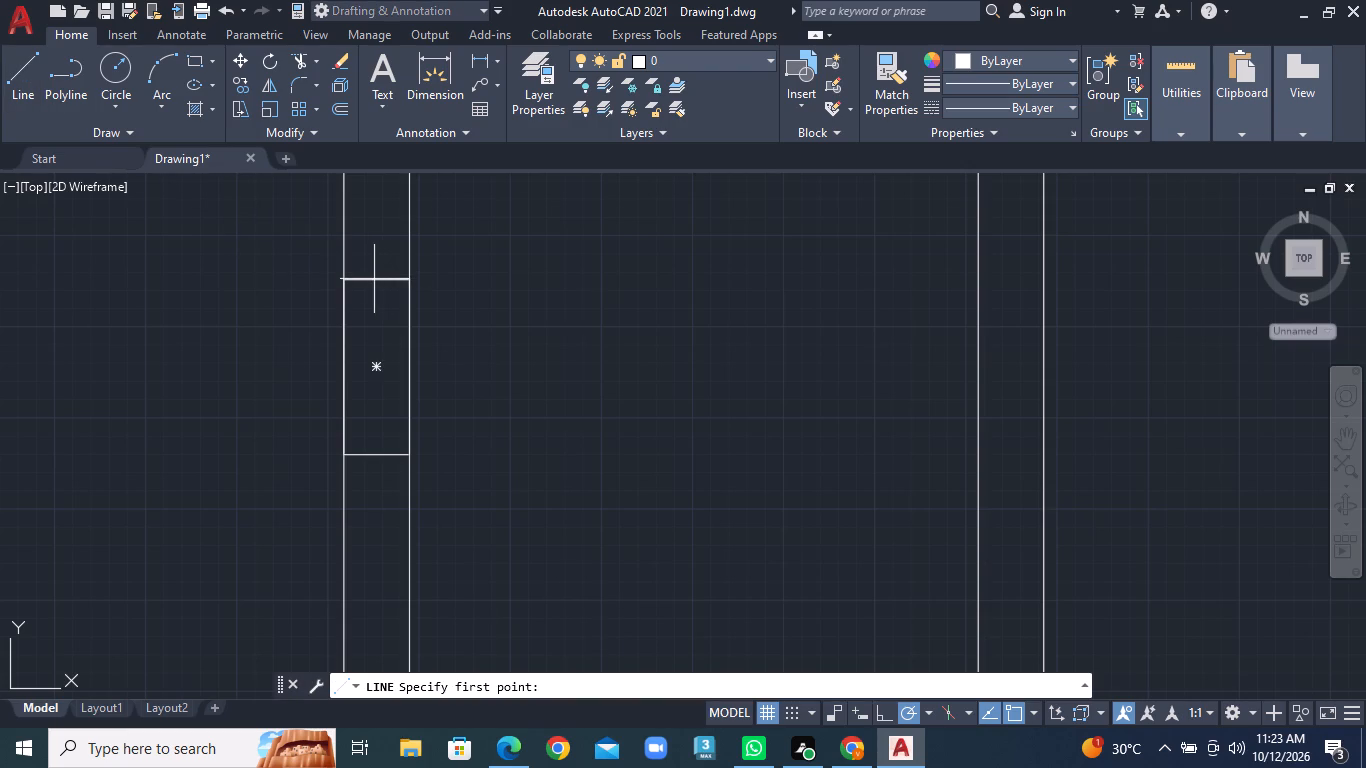
left_click(373, 279)
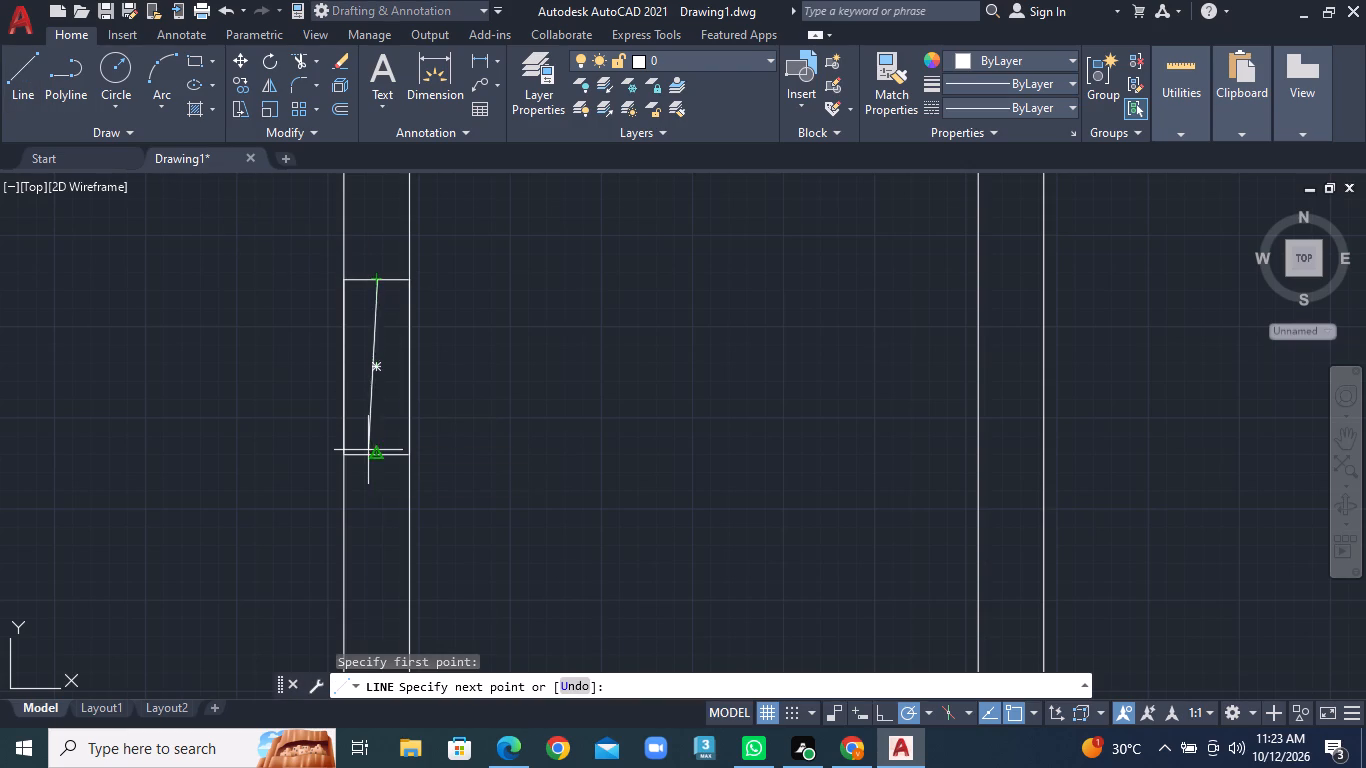
left_click(368, 450)
right_click(368, 450)
left_click(405, 466)
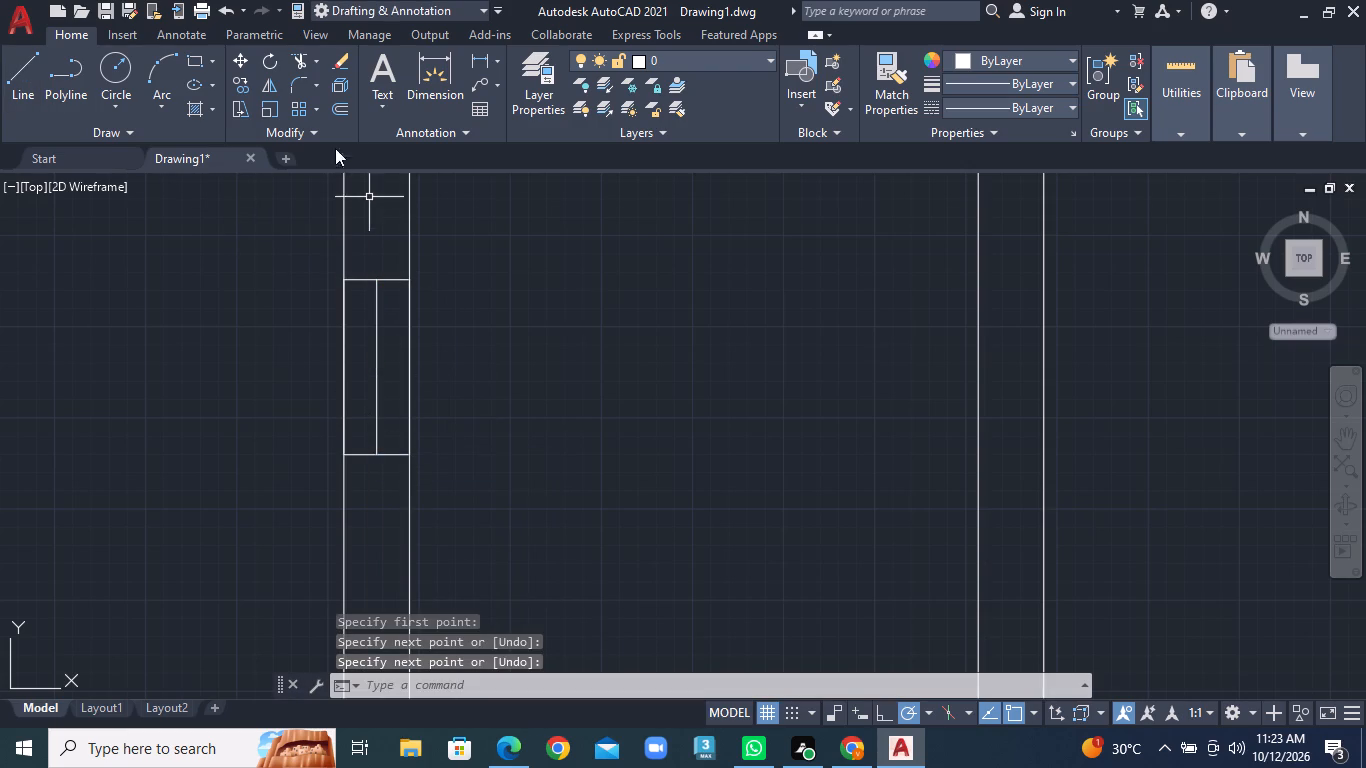
Offset the bottom-left room window's vertical centre line 1" to both sides.
left_click(340, 102)
key("9")
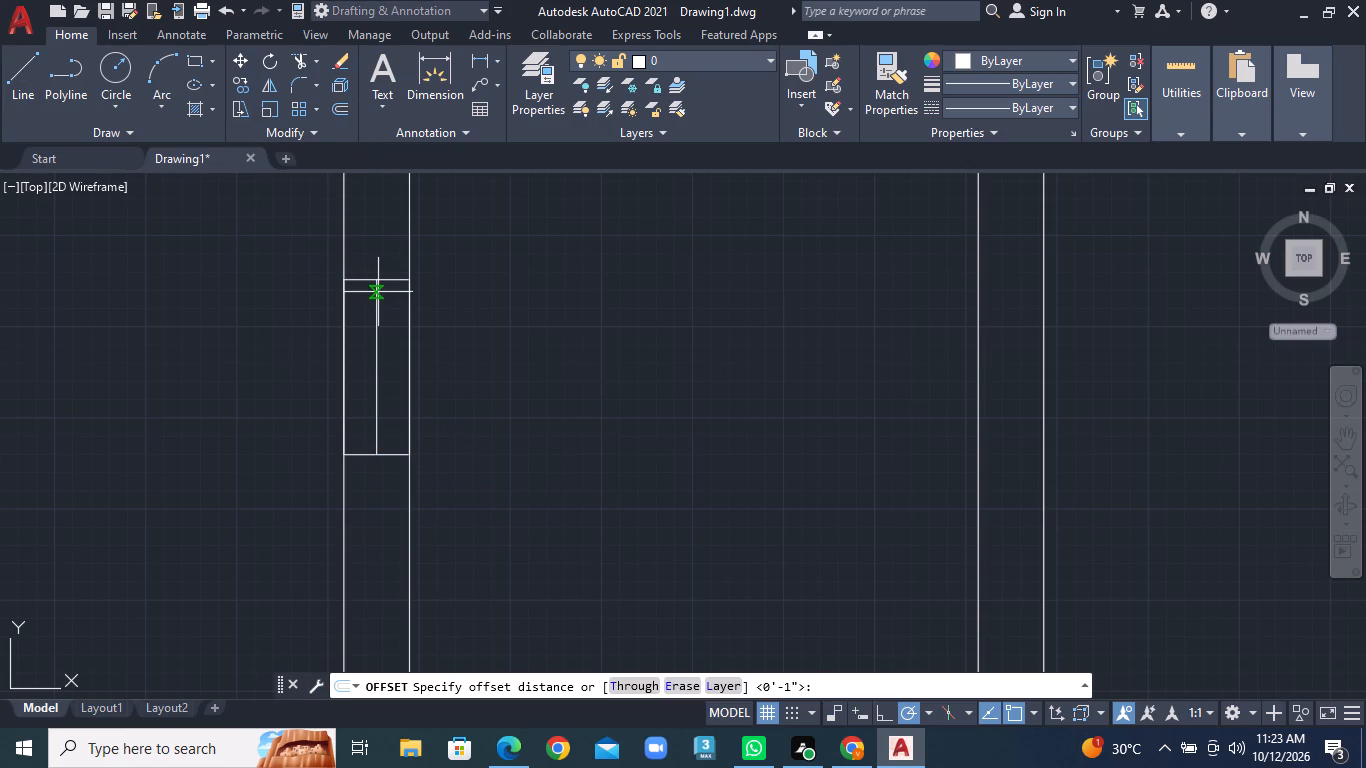
key("BackSpace")
type("1\"")
key("Return")
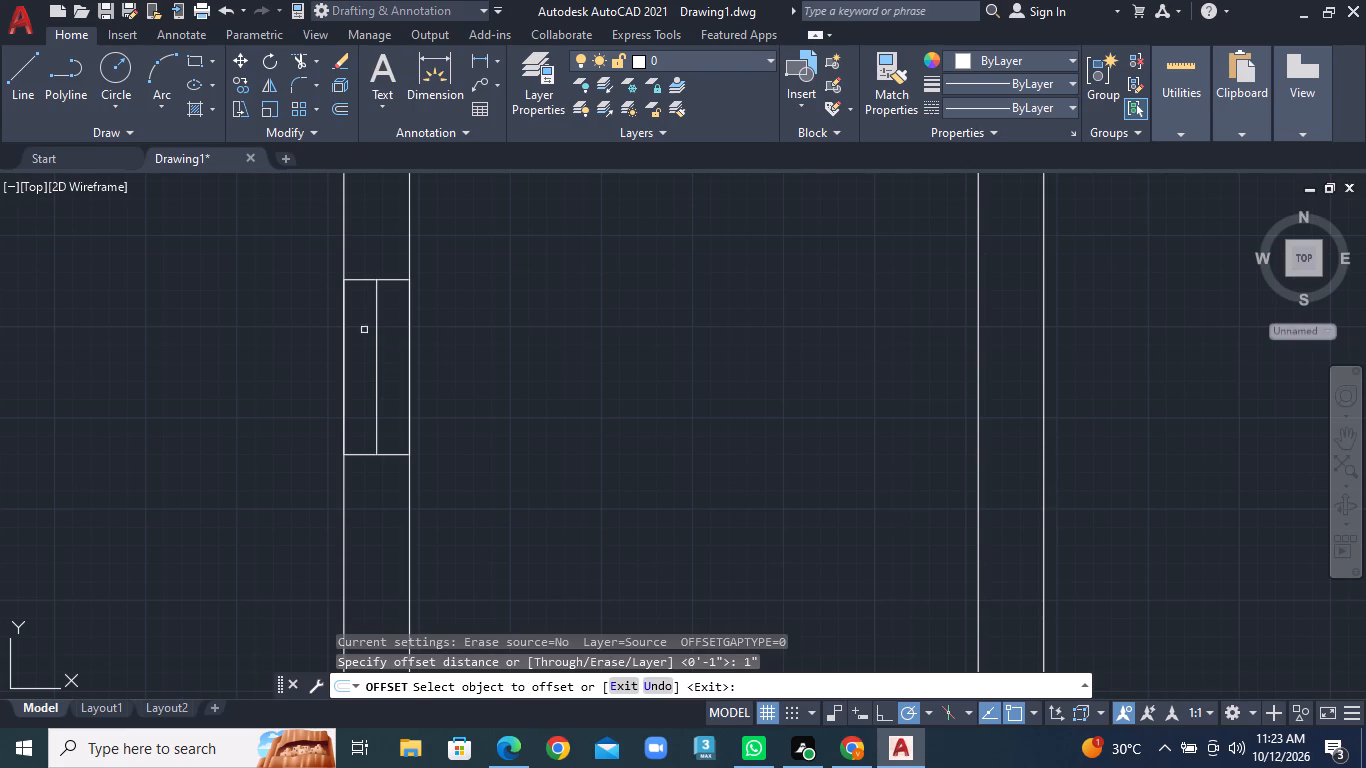
left_click(374, 392)
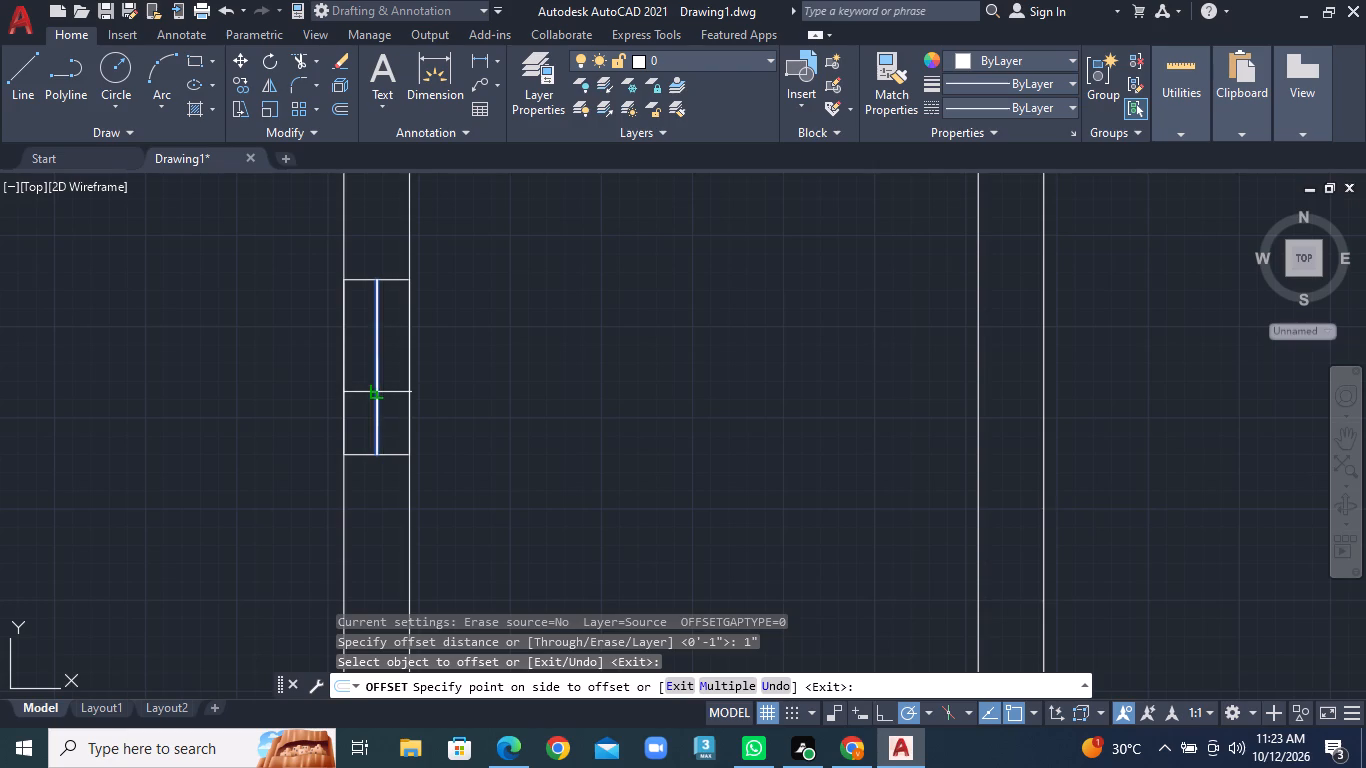
left_click(355, 397)
left_click(375, 393)
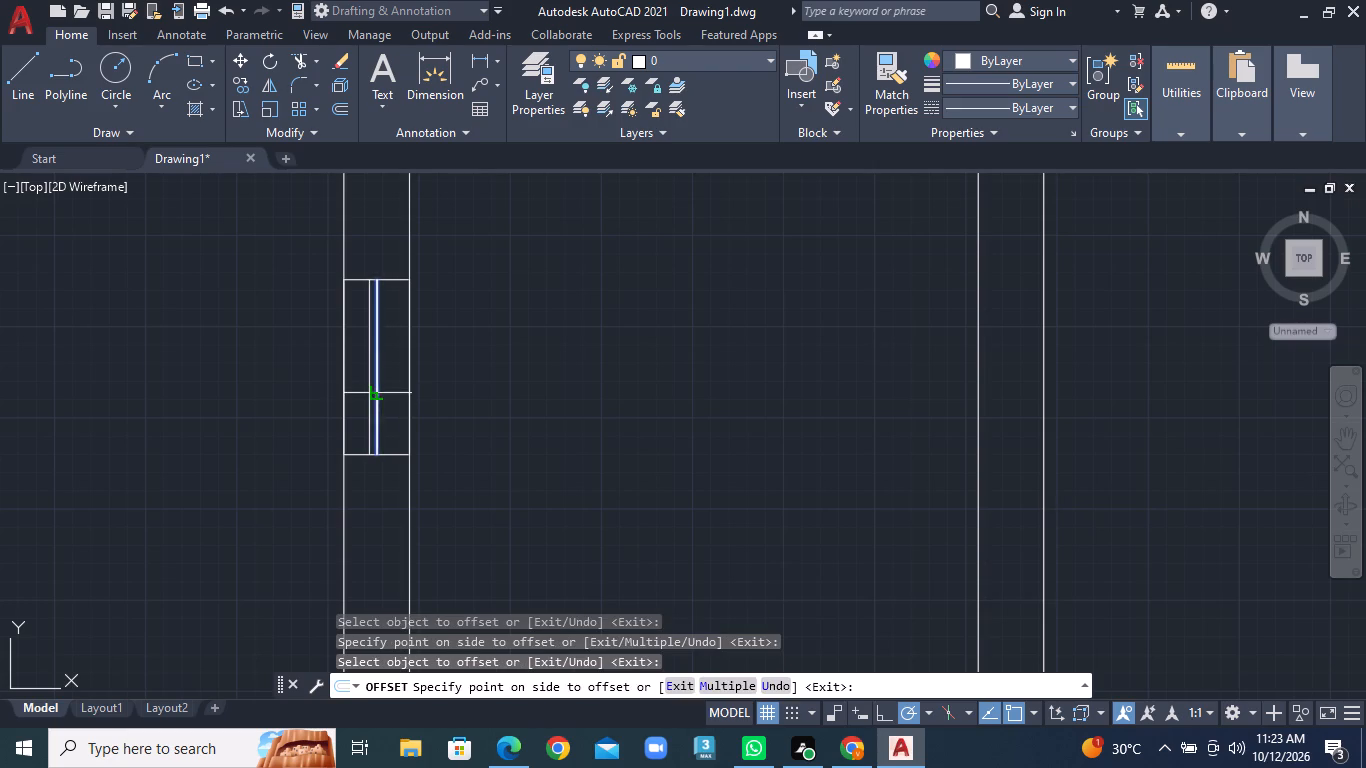
left_click(396, 392)
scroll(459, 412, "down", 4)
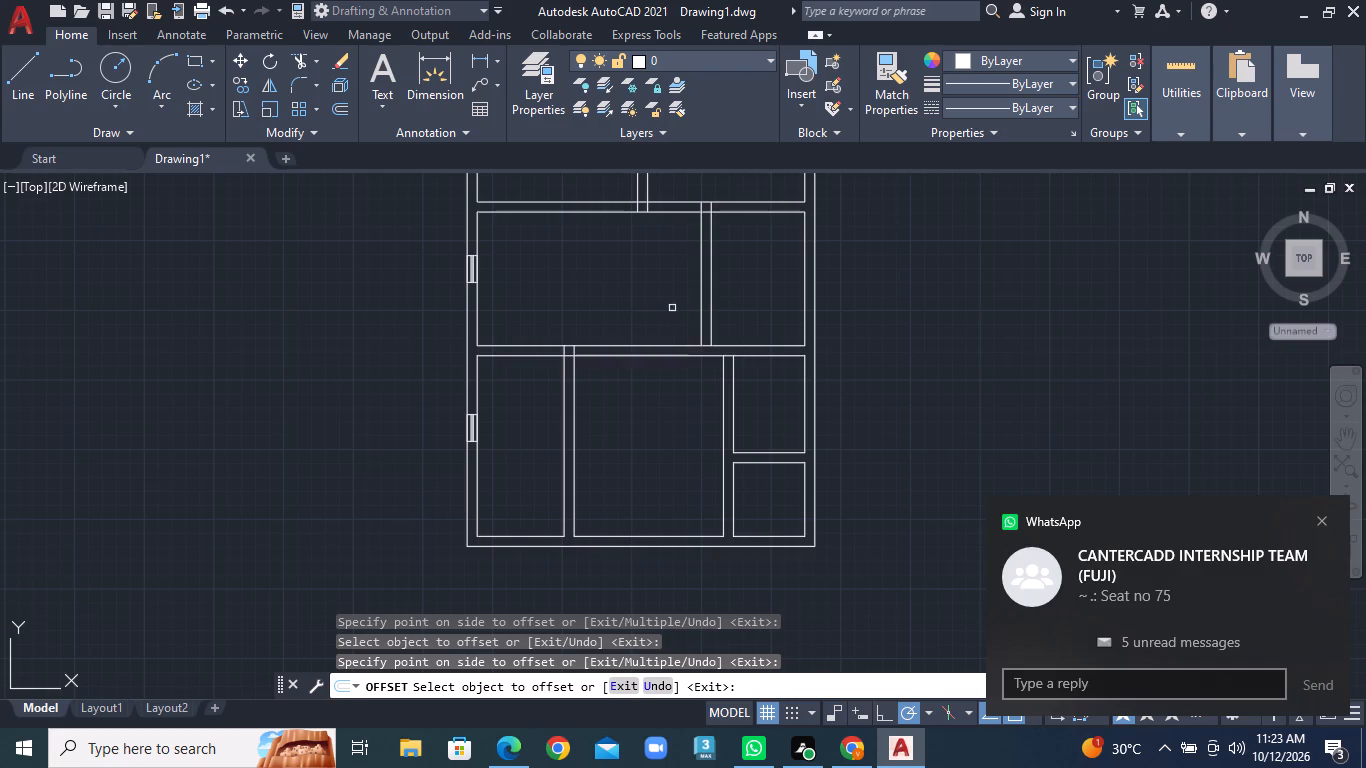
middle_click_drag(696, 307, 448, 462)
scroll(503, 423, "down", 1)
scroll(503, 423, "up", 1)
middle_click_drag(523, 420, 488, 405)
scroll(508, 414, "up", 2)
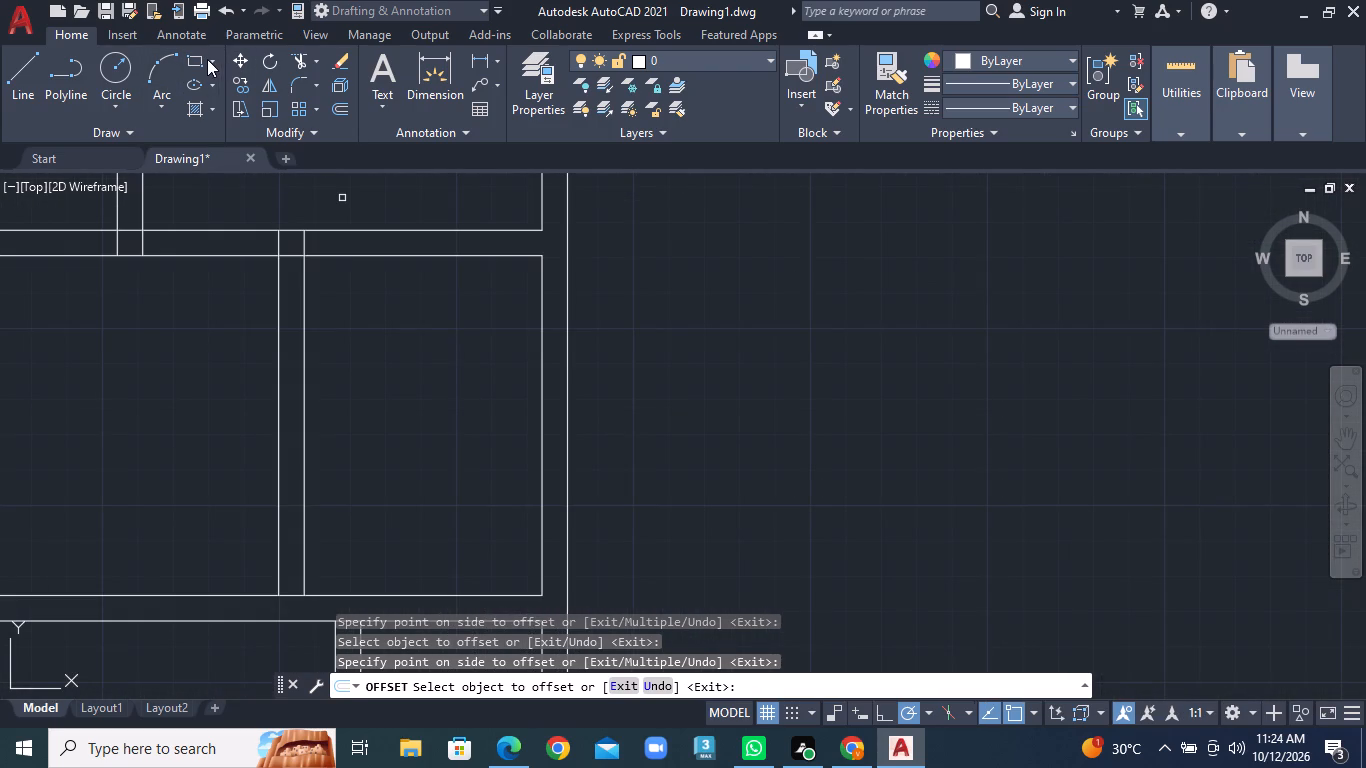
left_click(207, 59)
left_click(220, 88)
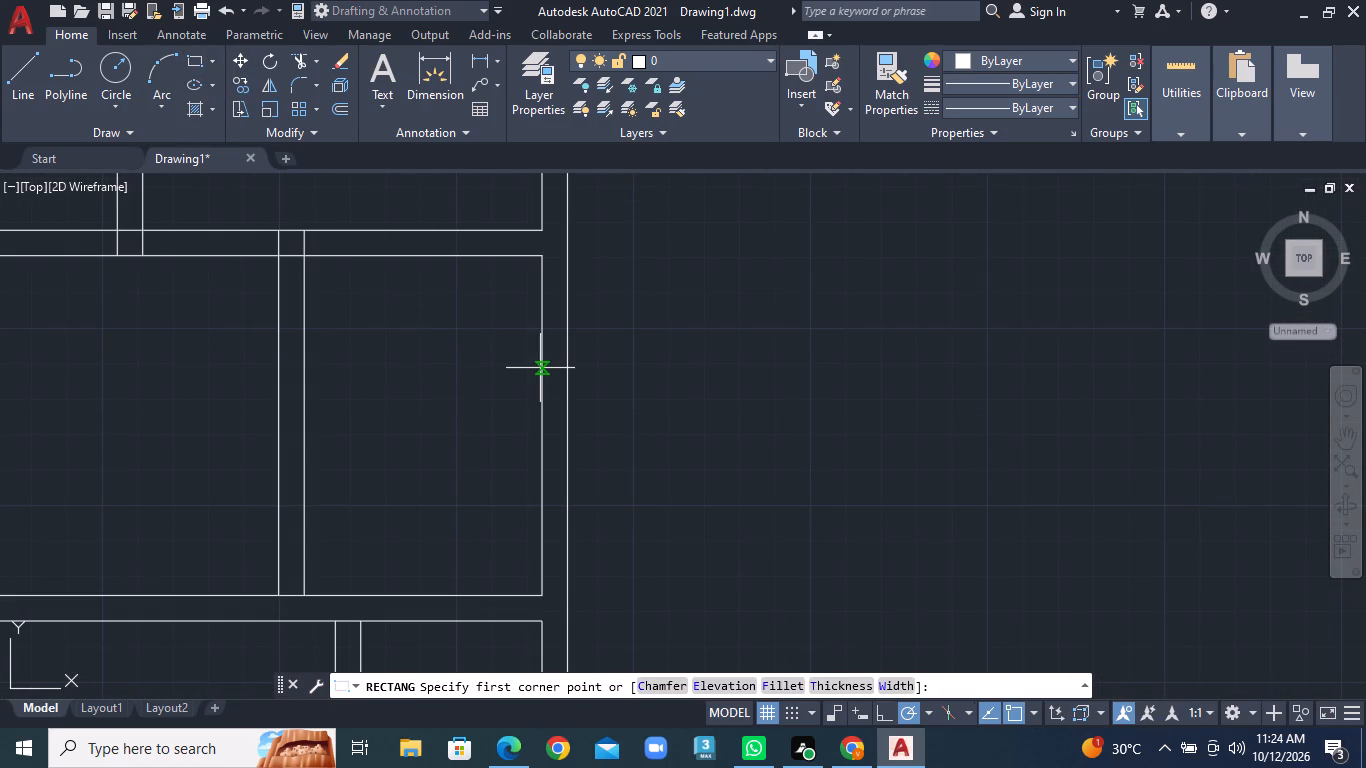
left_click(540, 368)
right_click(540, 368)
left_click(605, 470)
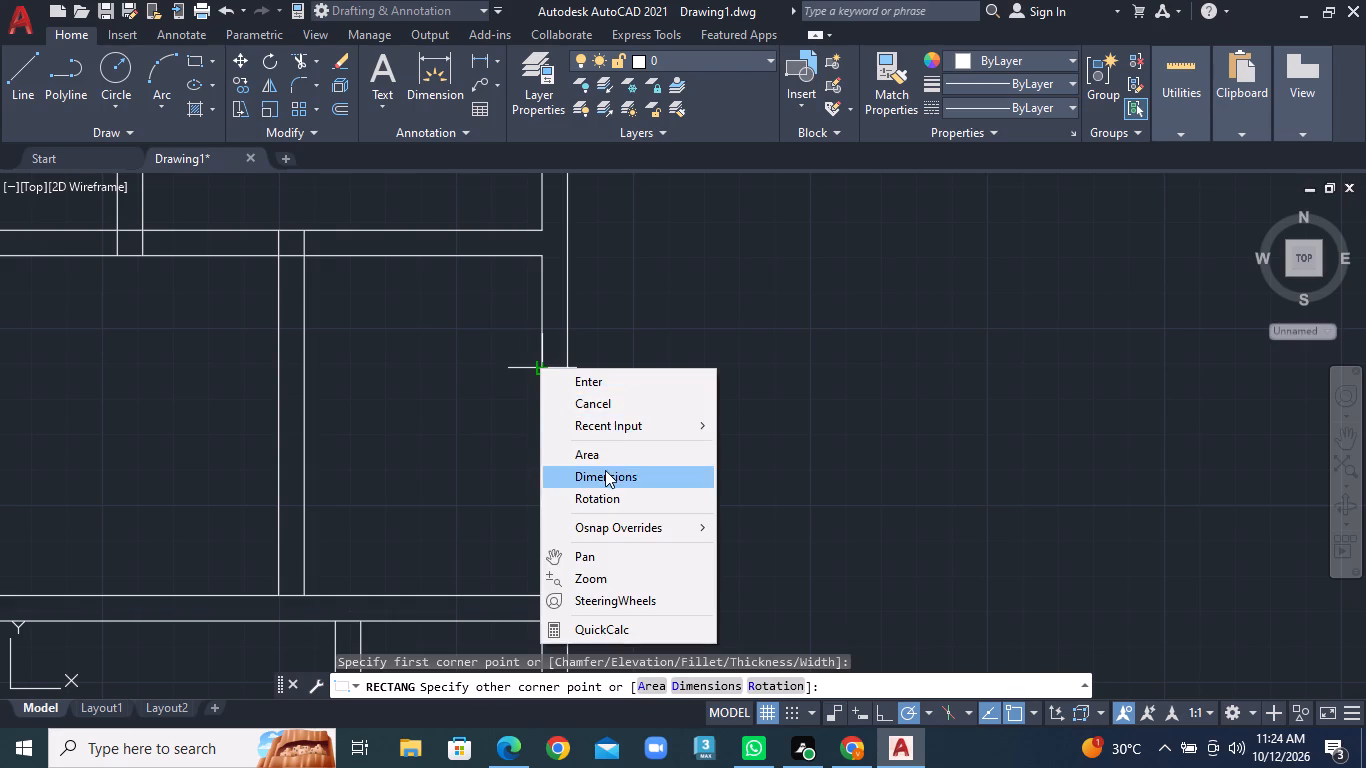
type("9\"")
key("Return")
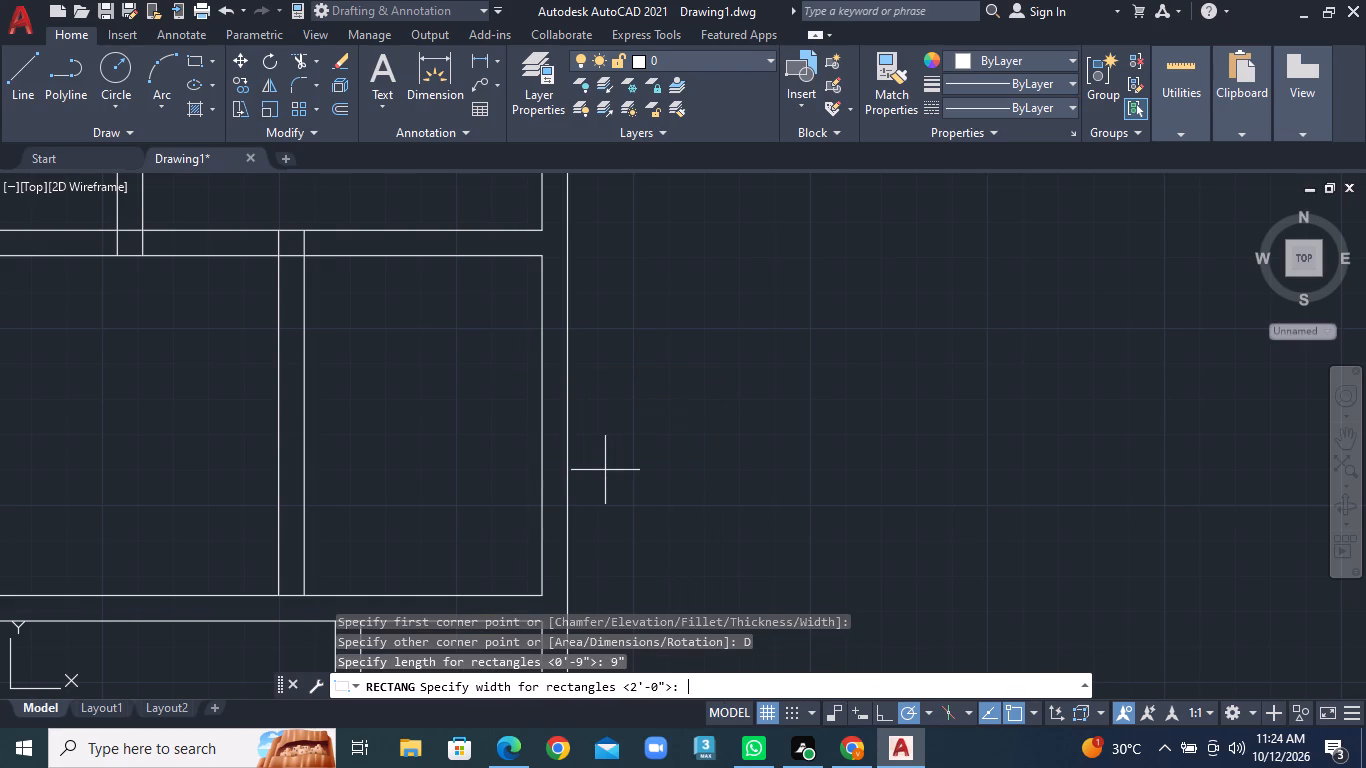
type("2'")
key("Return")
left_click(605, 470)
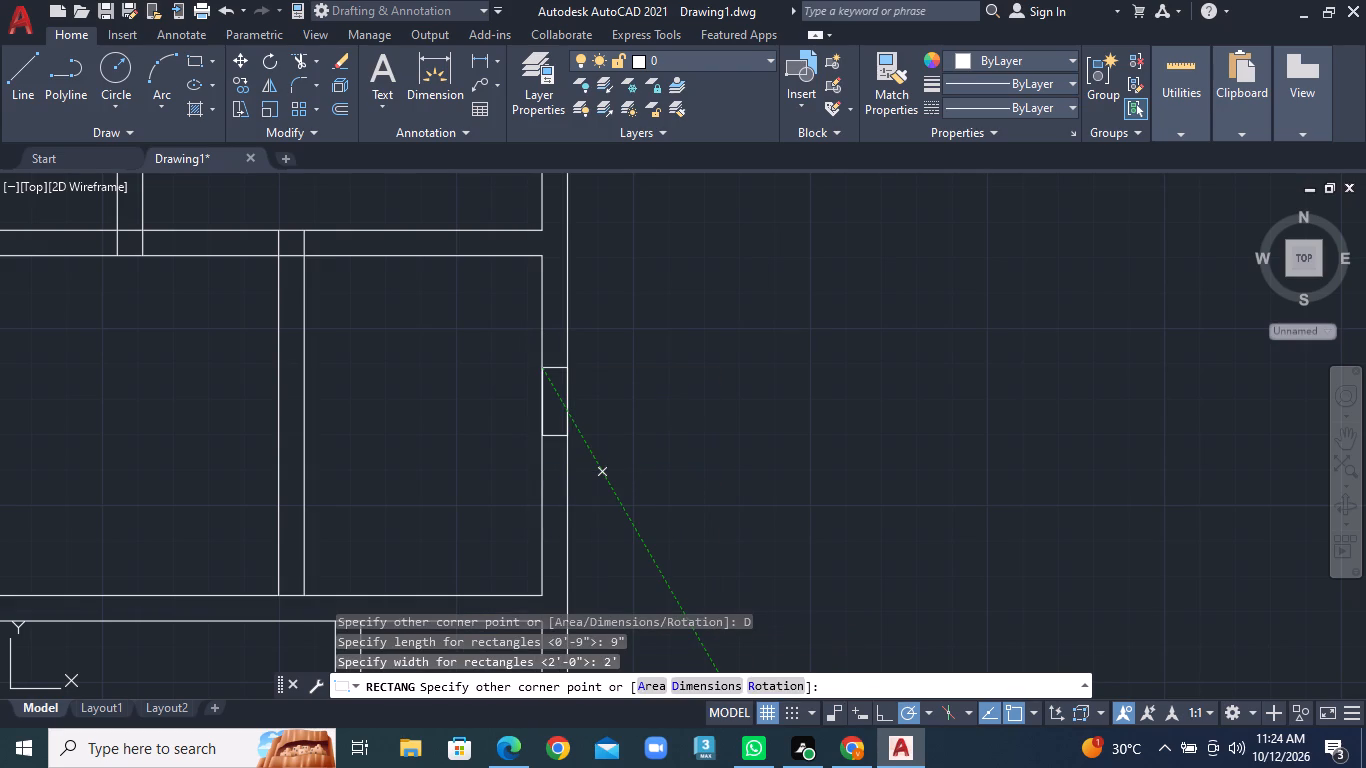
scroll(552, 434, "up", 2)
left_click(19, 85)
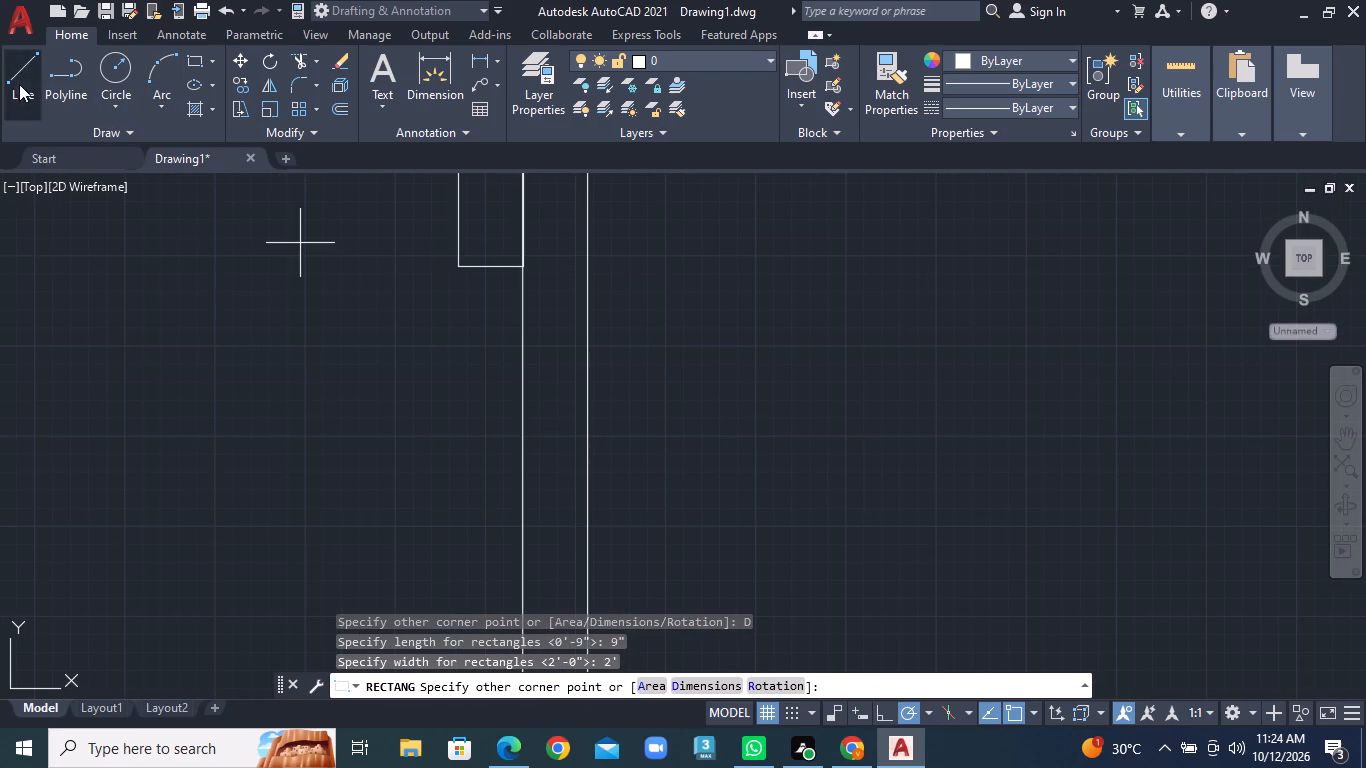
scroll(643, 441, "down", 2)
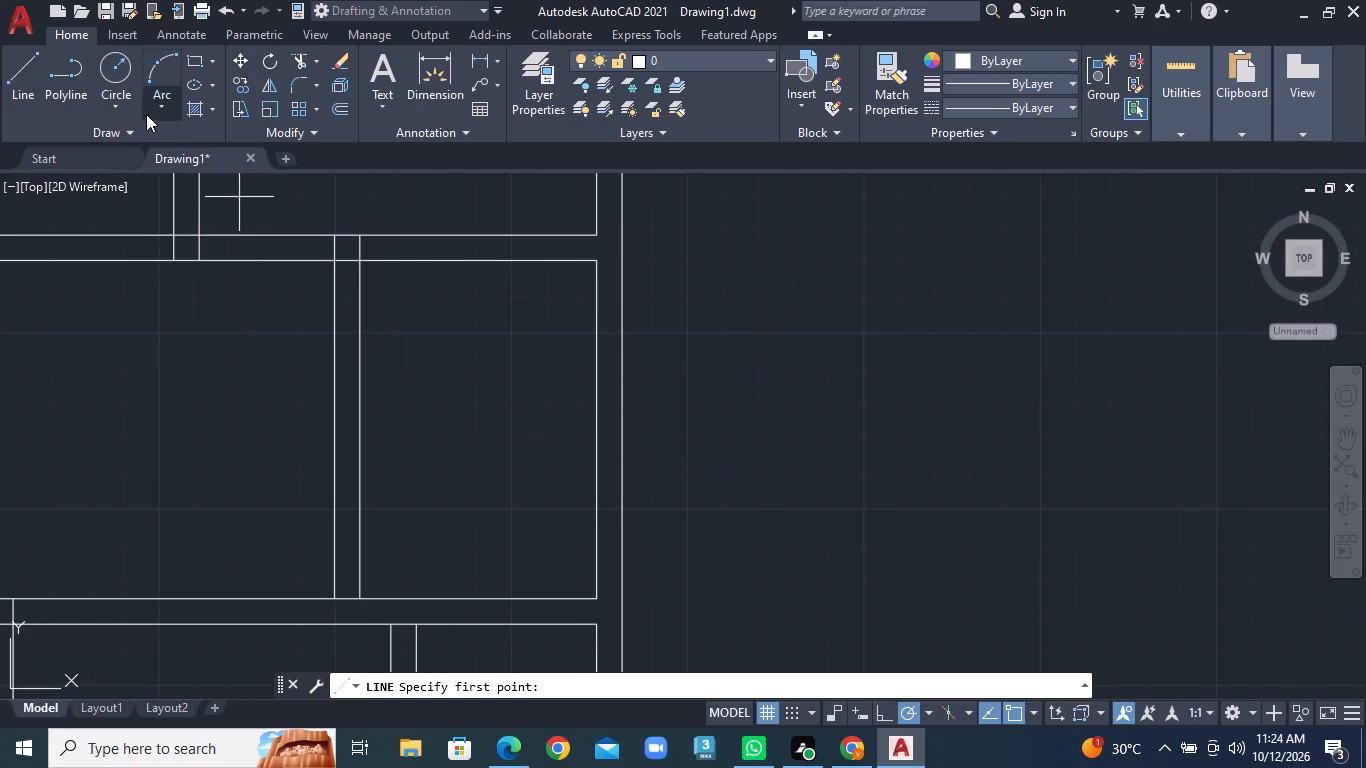
Draw a window rectangle 9" long by 2' wide within the right outer wall beside the middle-right room.
left_click(209, 54)
left_click(236, 95)
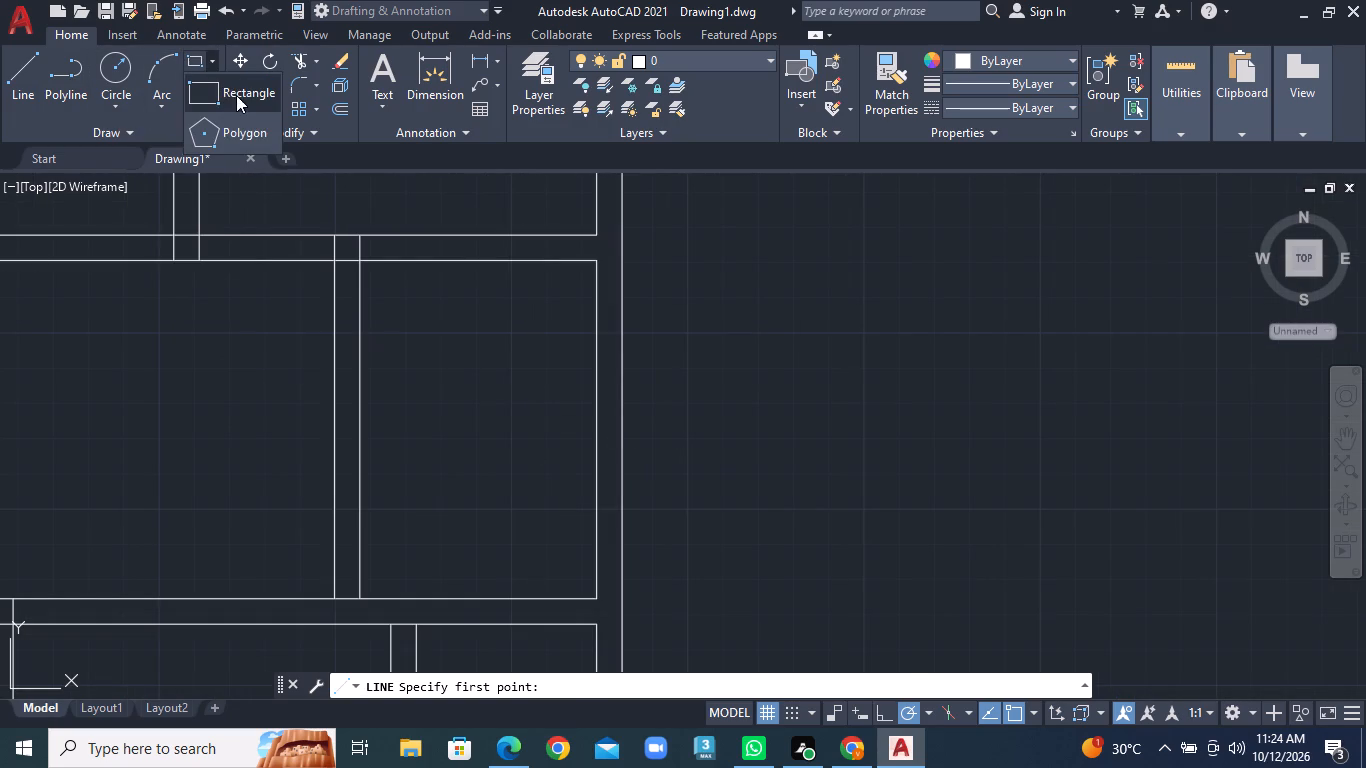
left_click(596, 371)
right_click(596, 371)
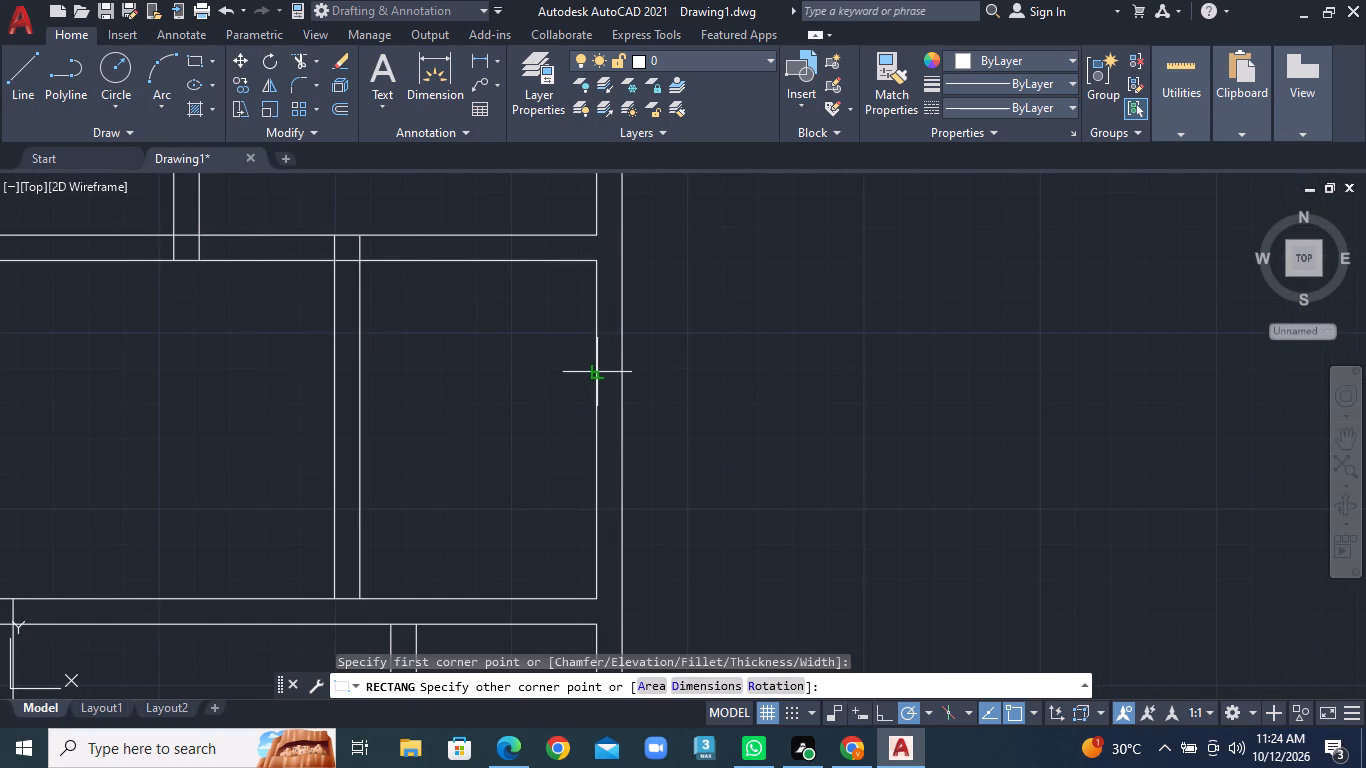
left_click(650, 476)
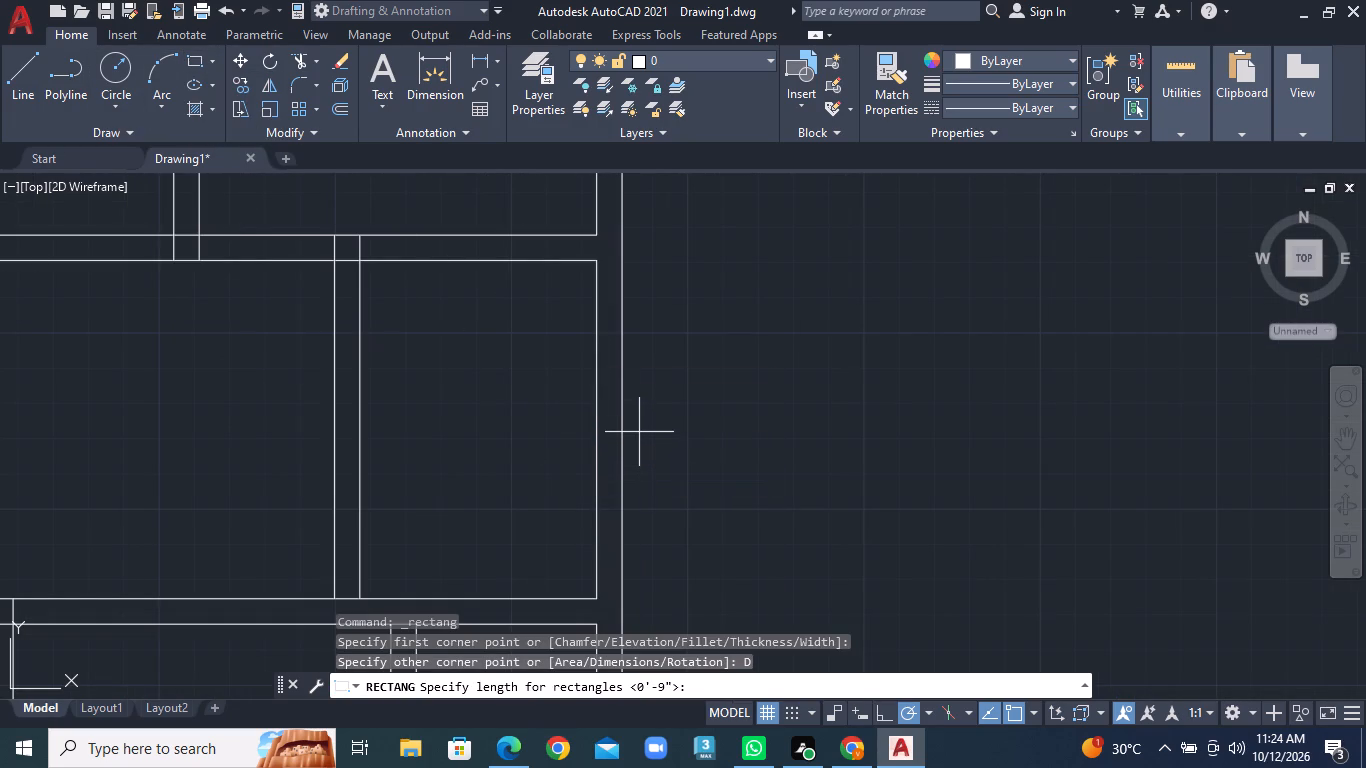
type("9\"")
key("Return")
type("2'")
key("Return")
left_click(639, 432)
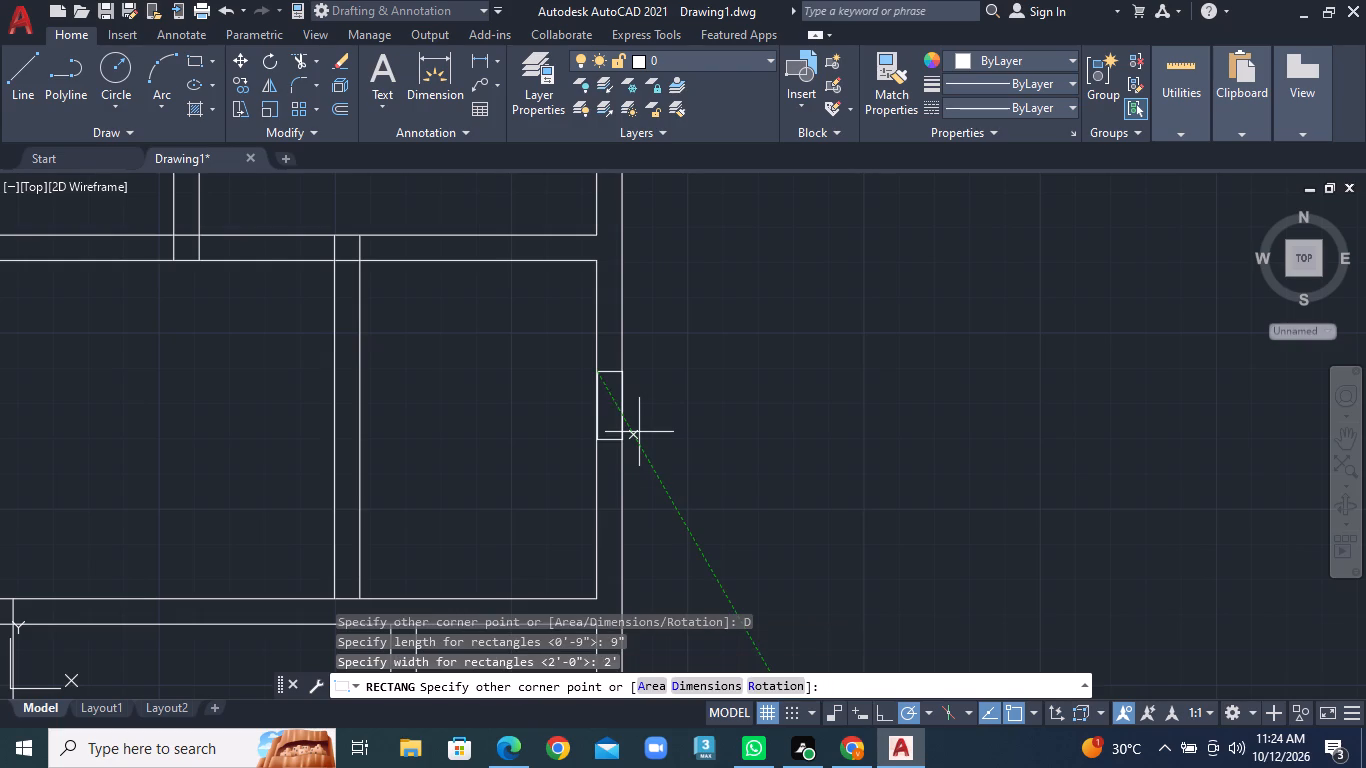
left_click(659, 435)
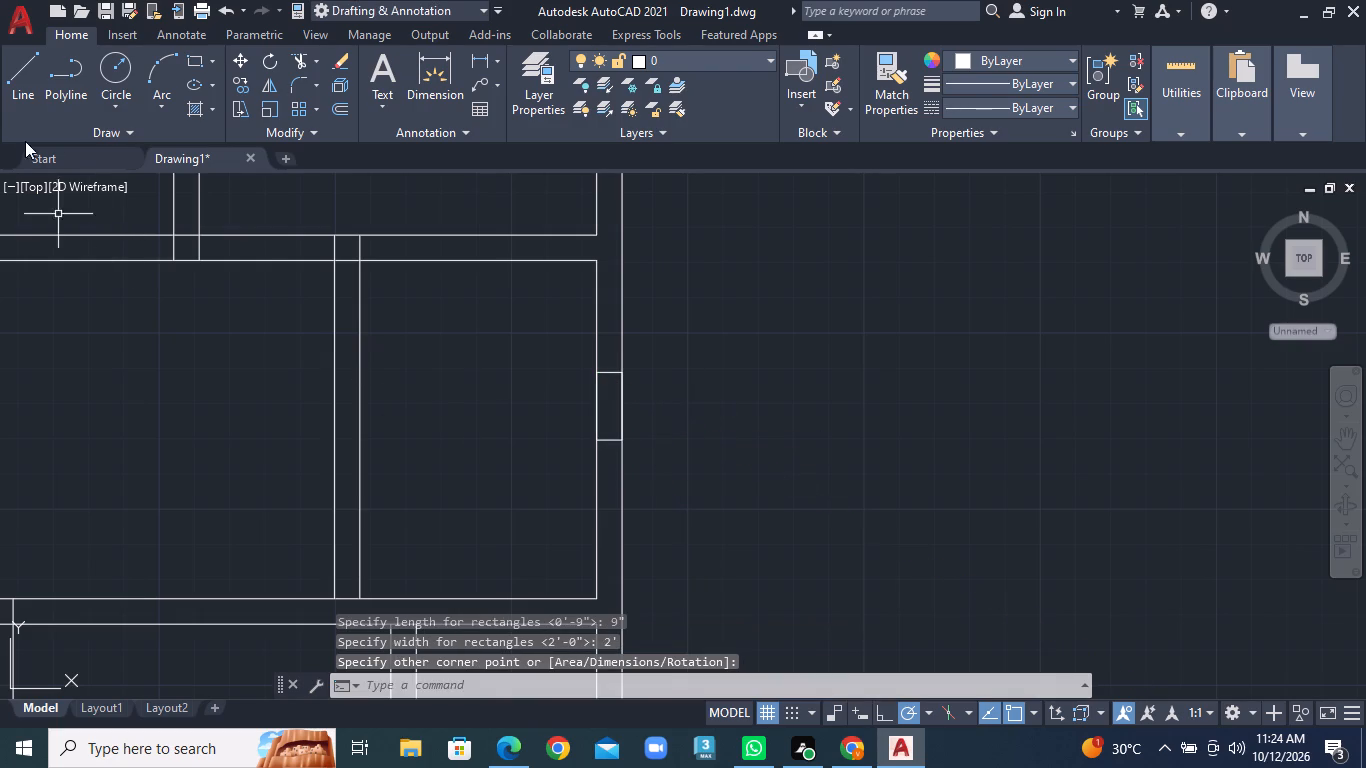
Draw a vertical centre line through the right-wall window rectangle between the midpoints of its two short sides.
left_click(6, 82)
scroll(630, 404, "up", 2)
middle_click_drag(614, 412, 607, 354)
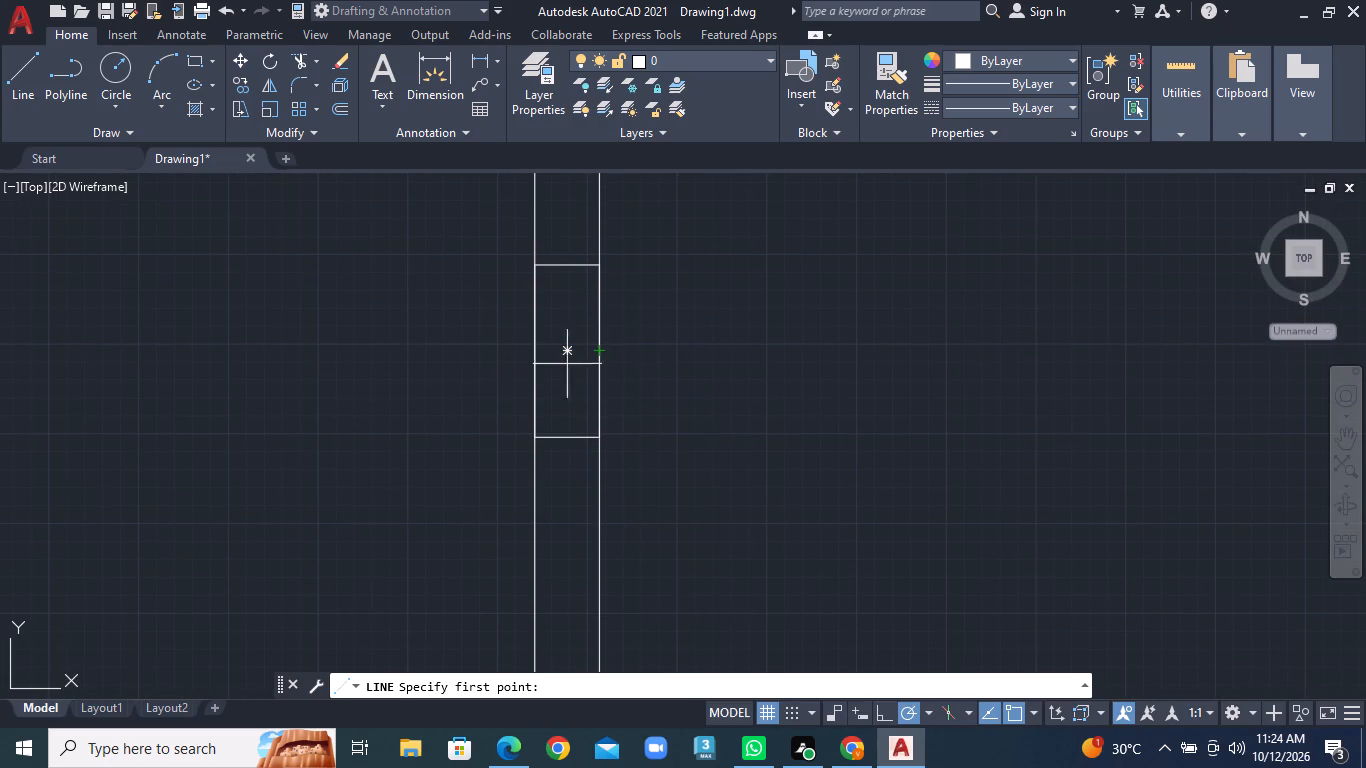
left_click(566, 264)
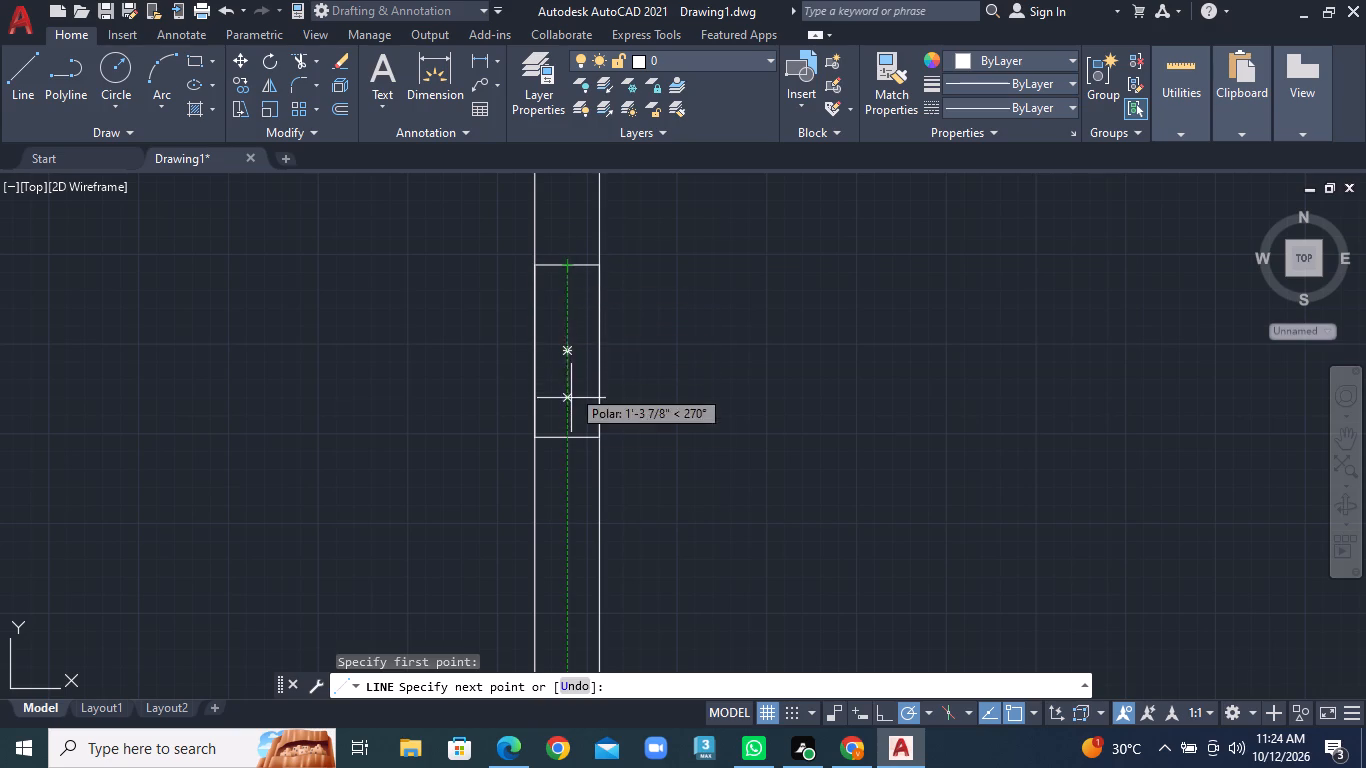
left_click(571, 438)
right_click(571, 438)
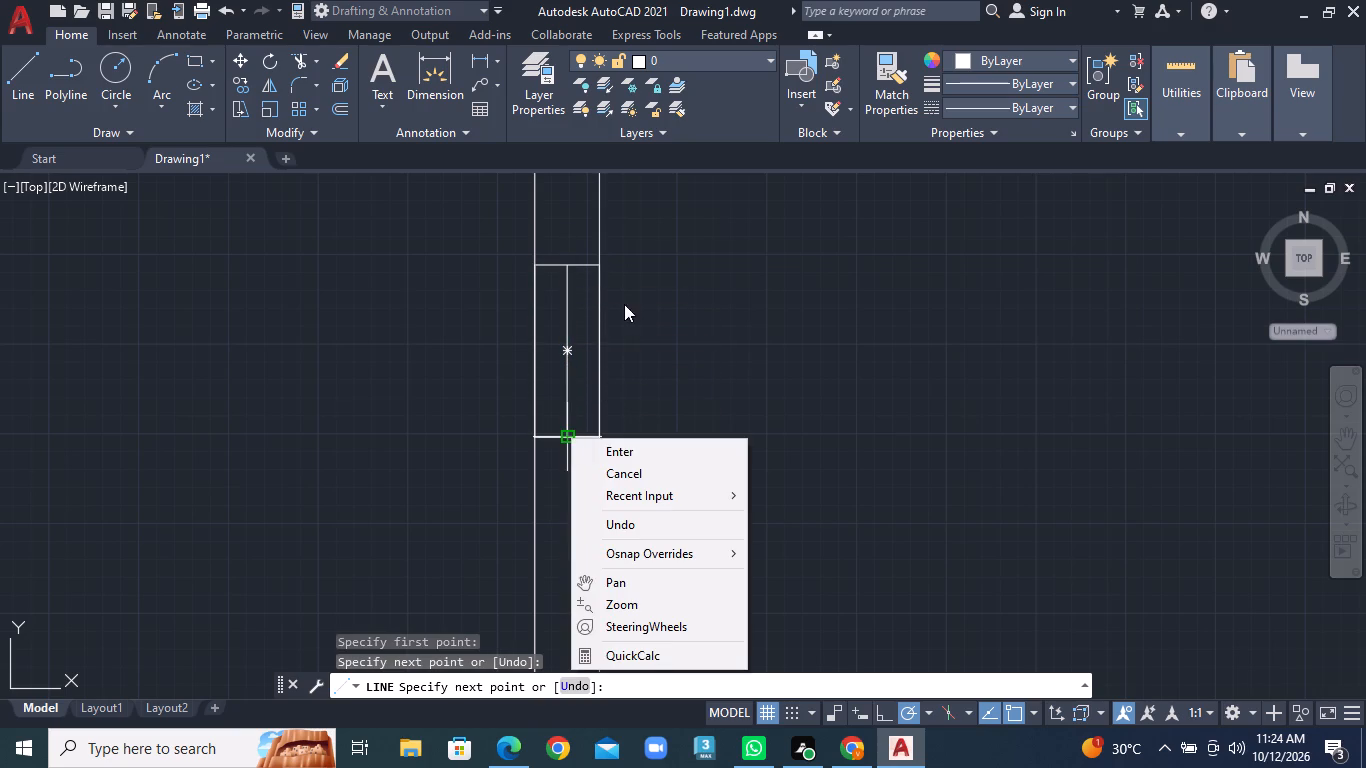
left_click(625, 447)
Offset the right-wall window's vertical centre line 1" to both sides.
left_click(342, 107)
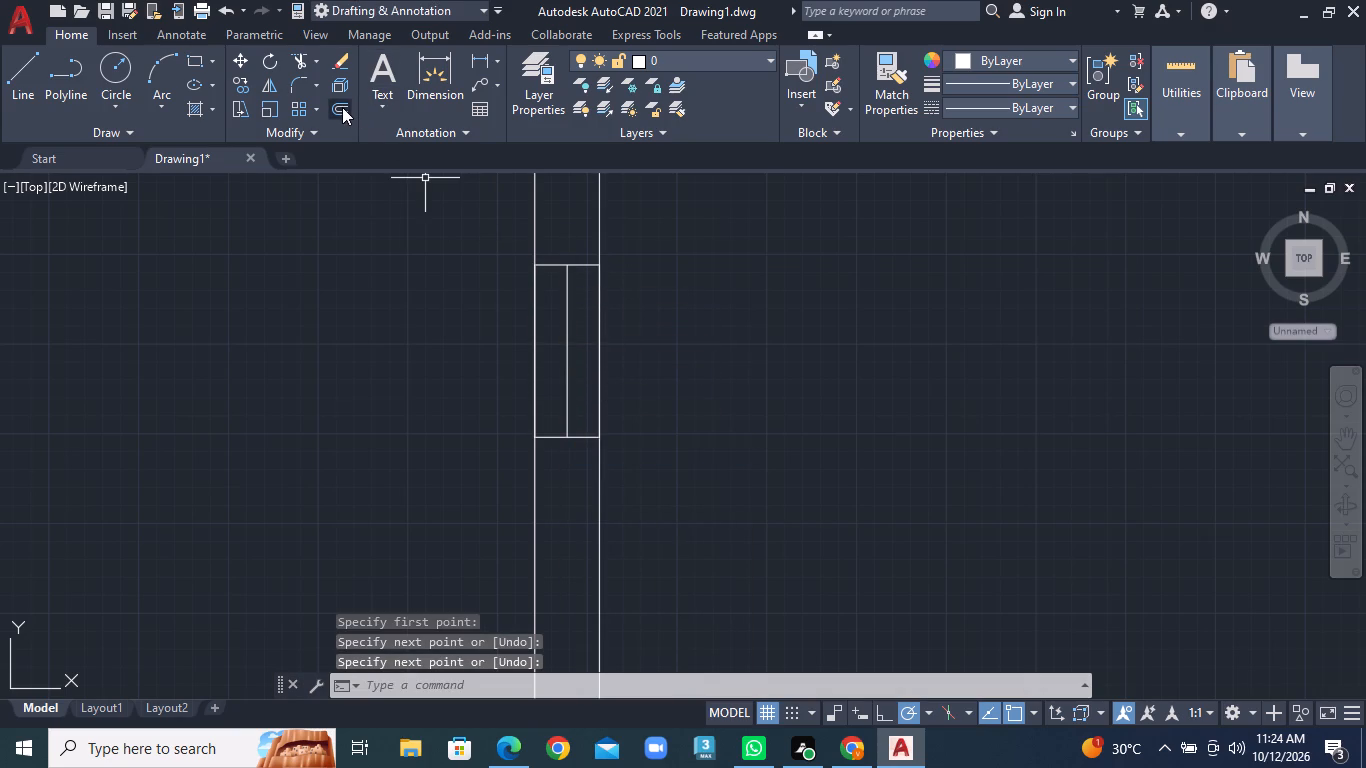
type("1\"")
key("Return")
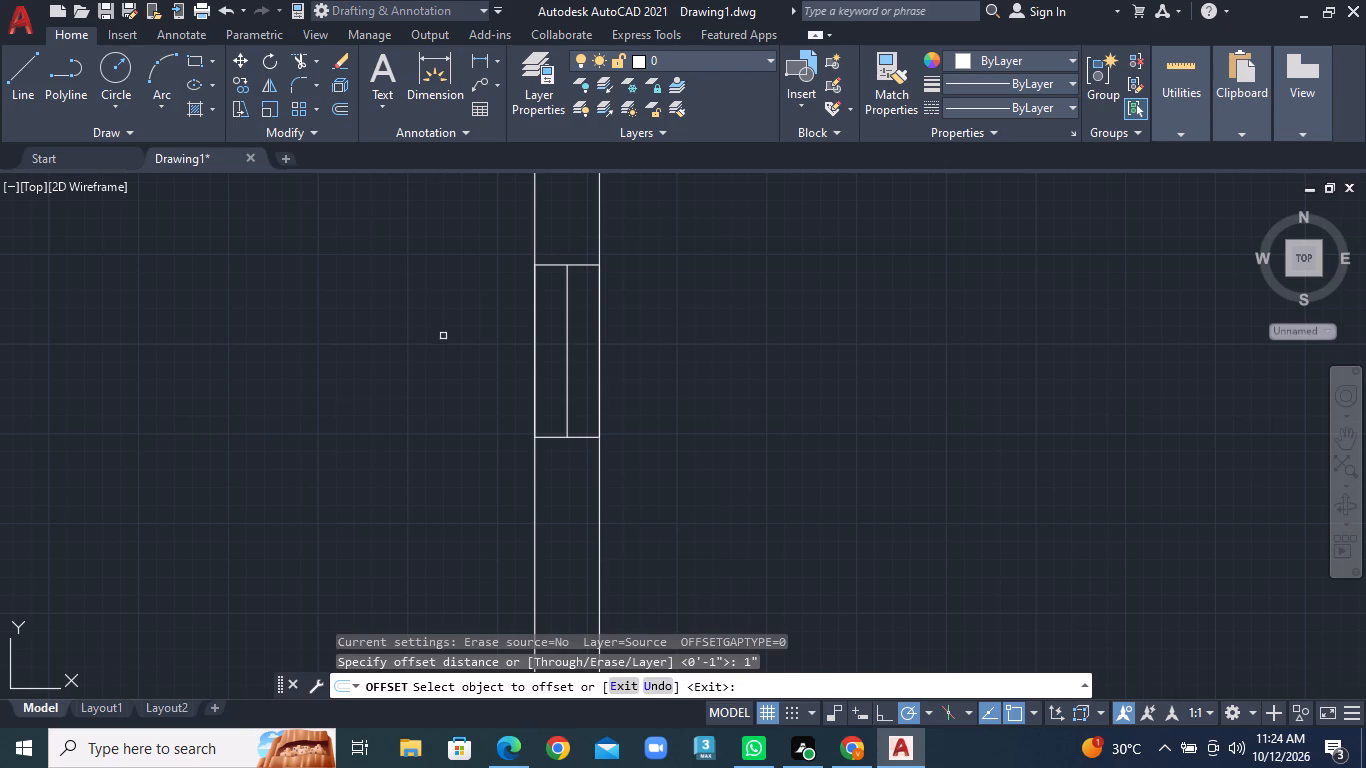
left_click(569, 371)
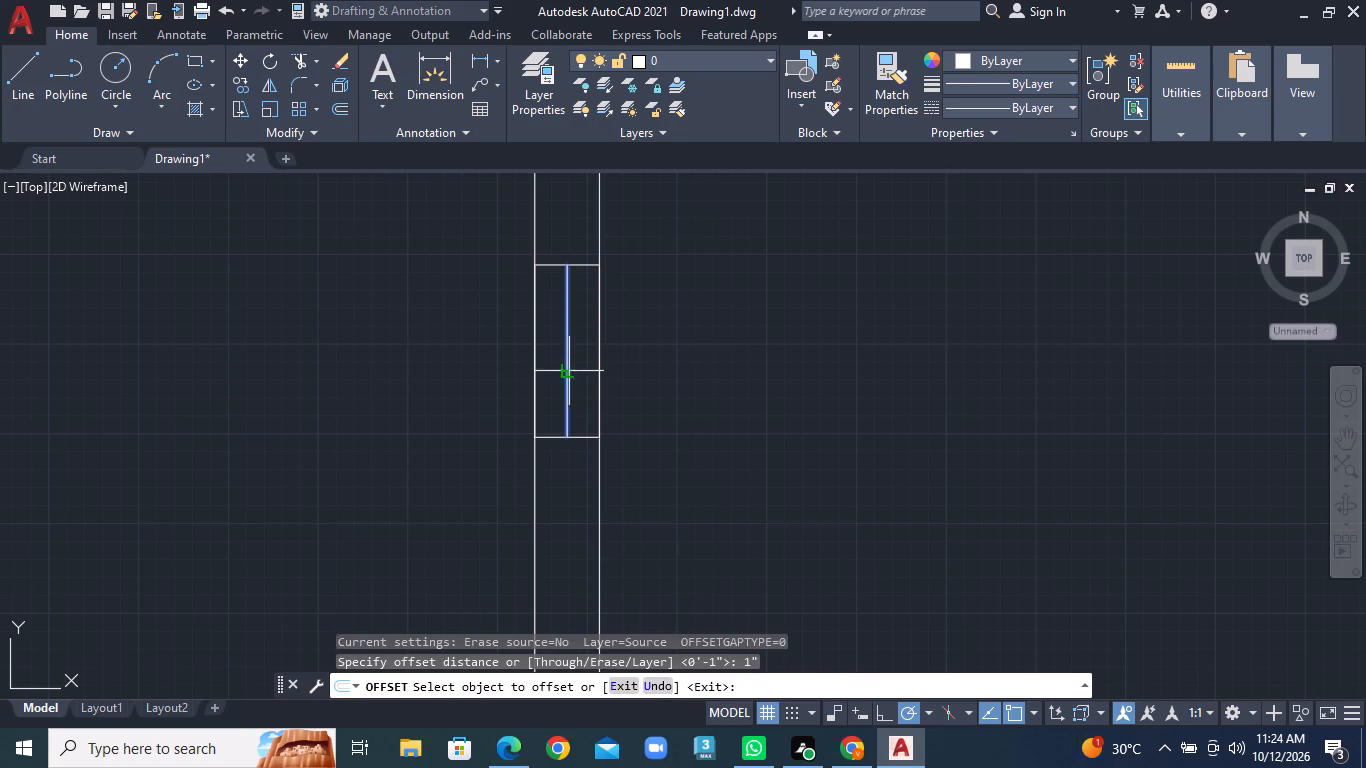
left_click(586, 367)
left_click(567, 367)
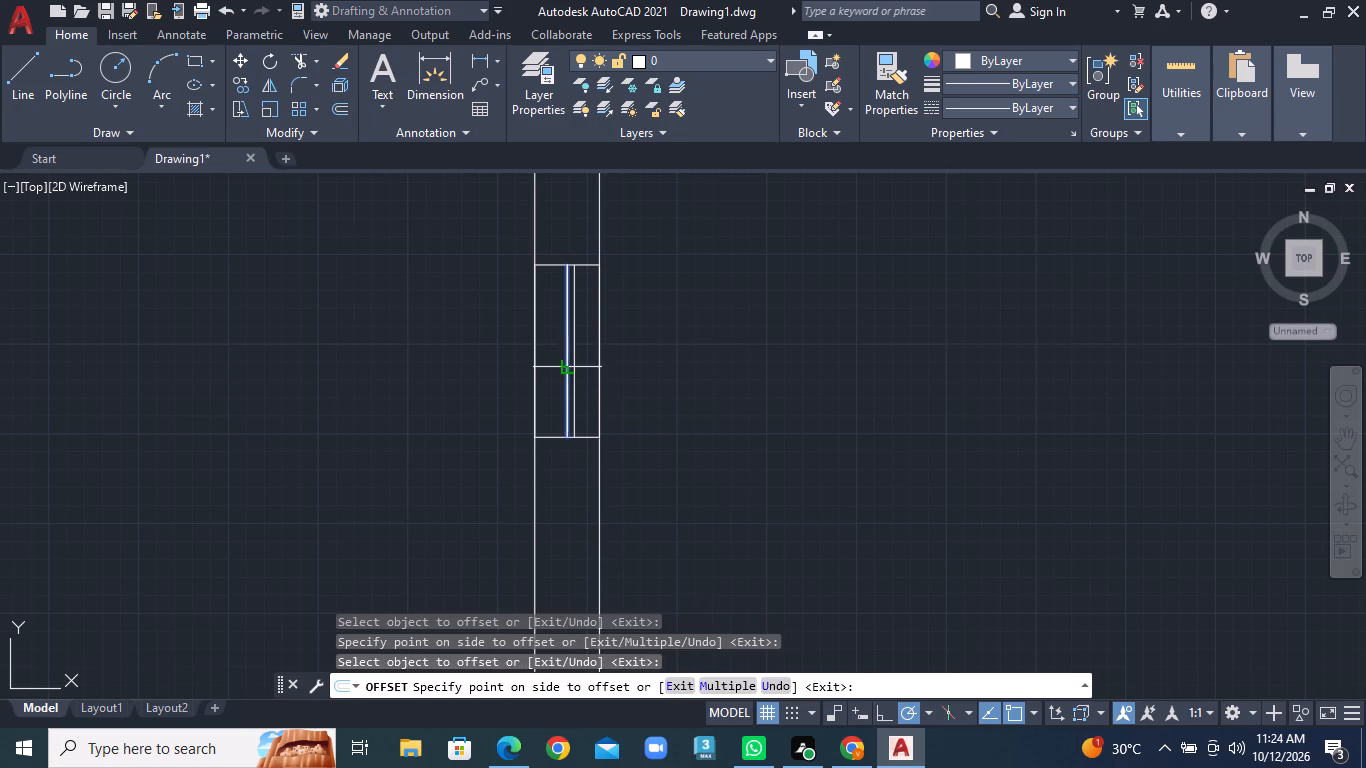
left_click(543, 367)
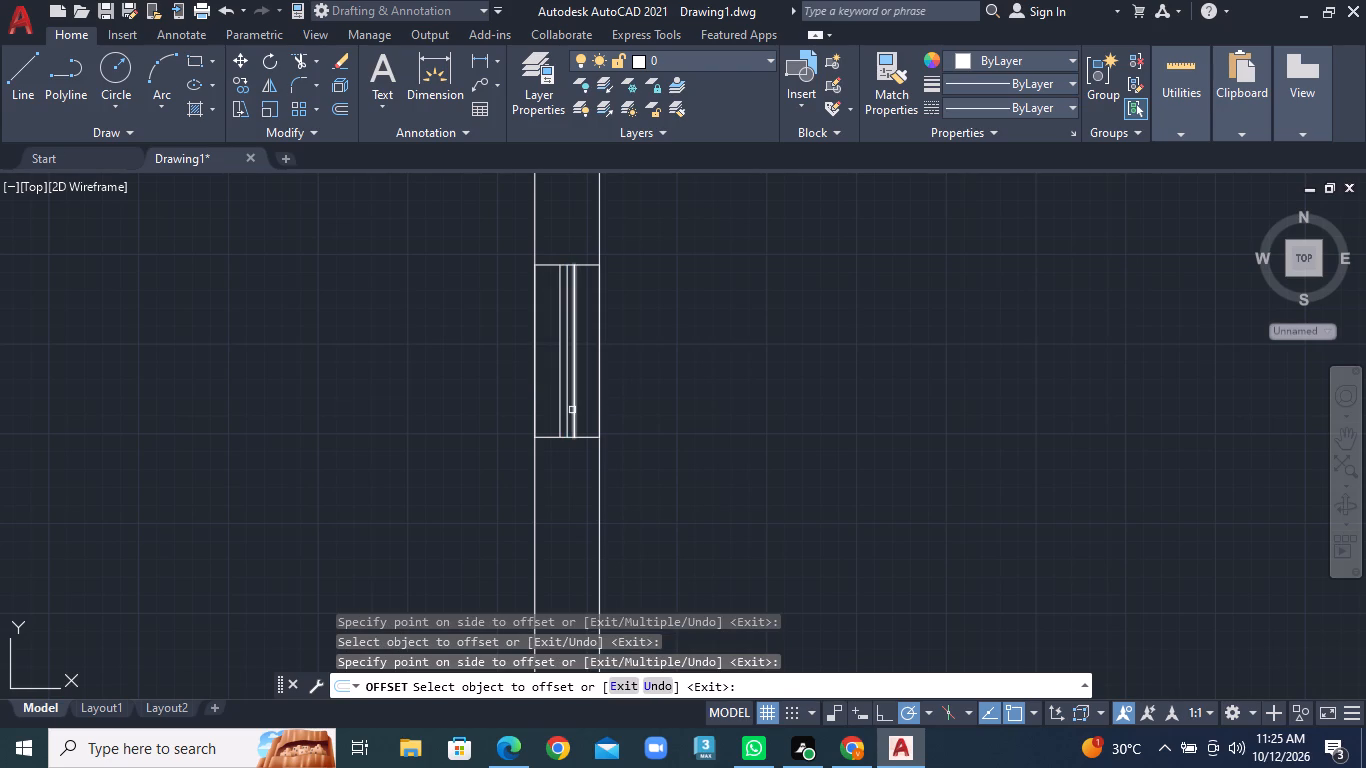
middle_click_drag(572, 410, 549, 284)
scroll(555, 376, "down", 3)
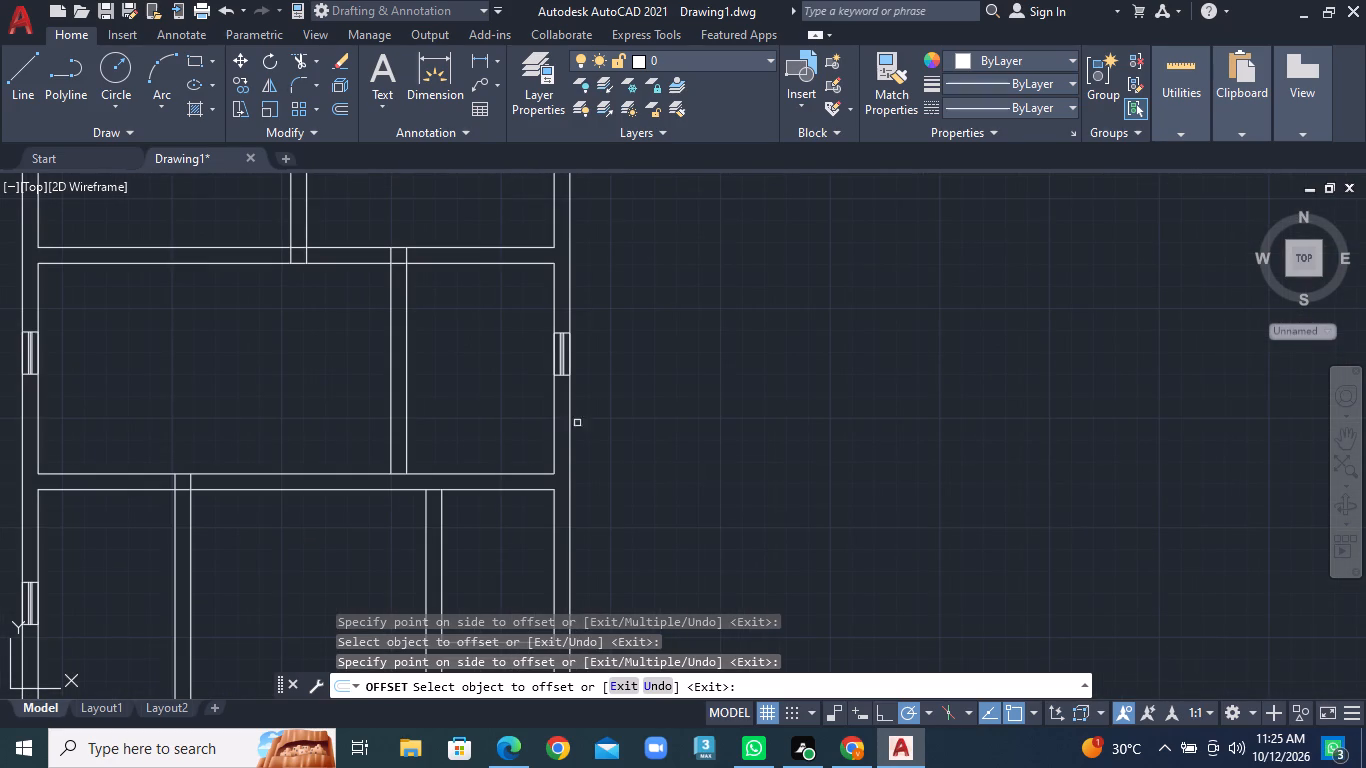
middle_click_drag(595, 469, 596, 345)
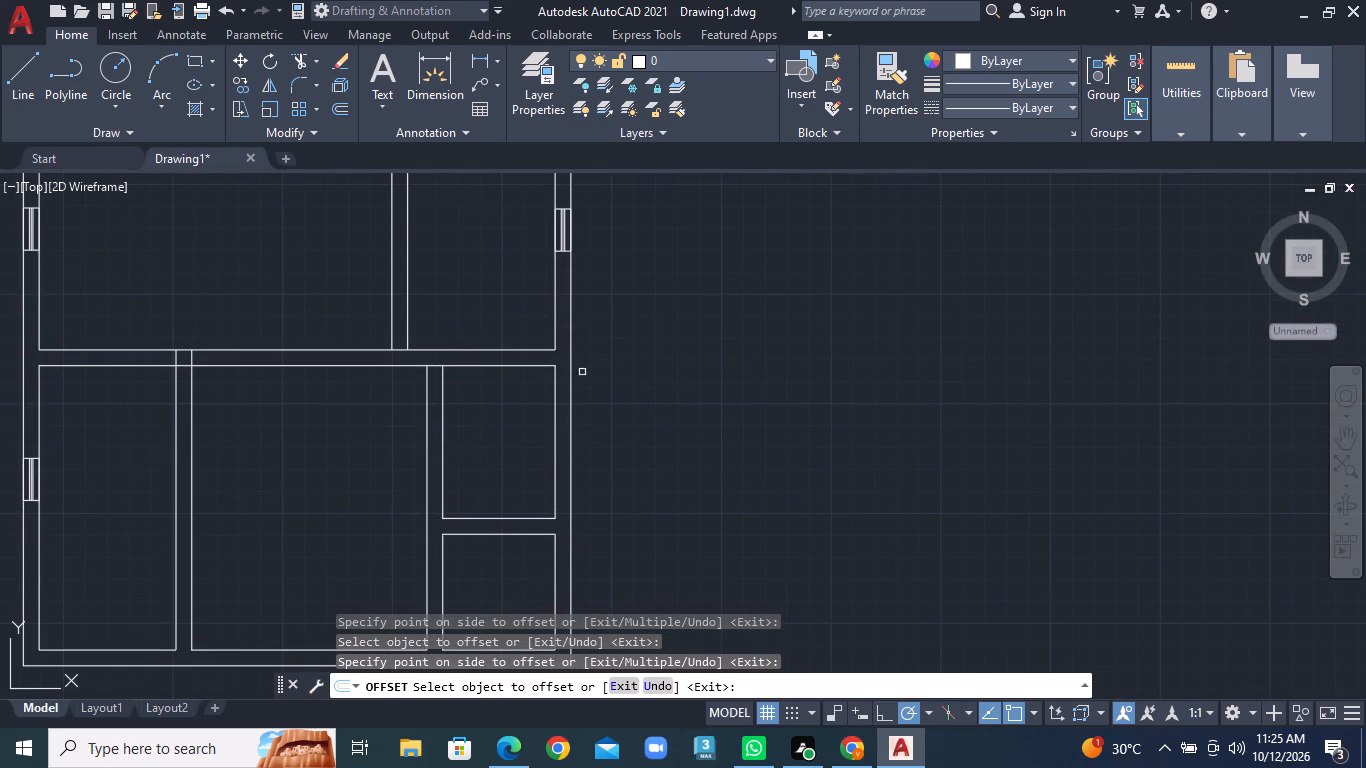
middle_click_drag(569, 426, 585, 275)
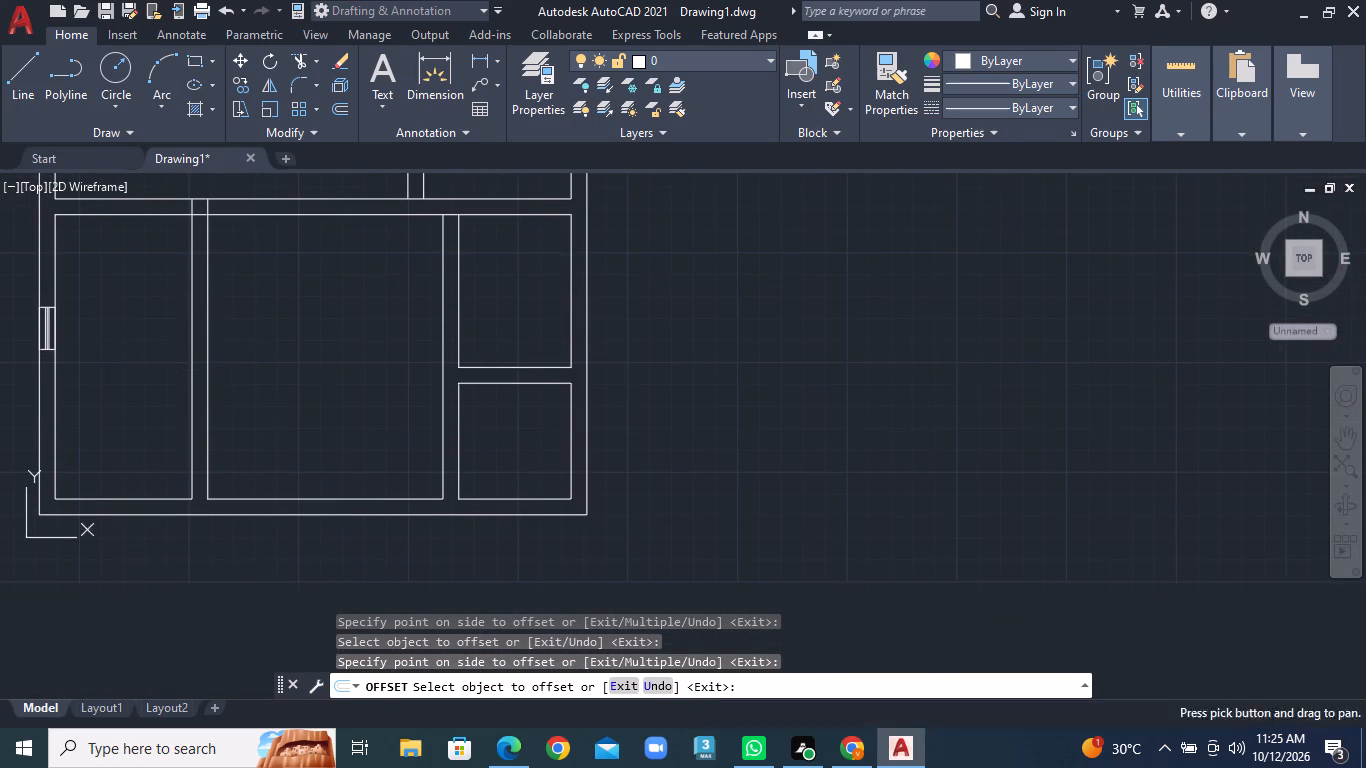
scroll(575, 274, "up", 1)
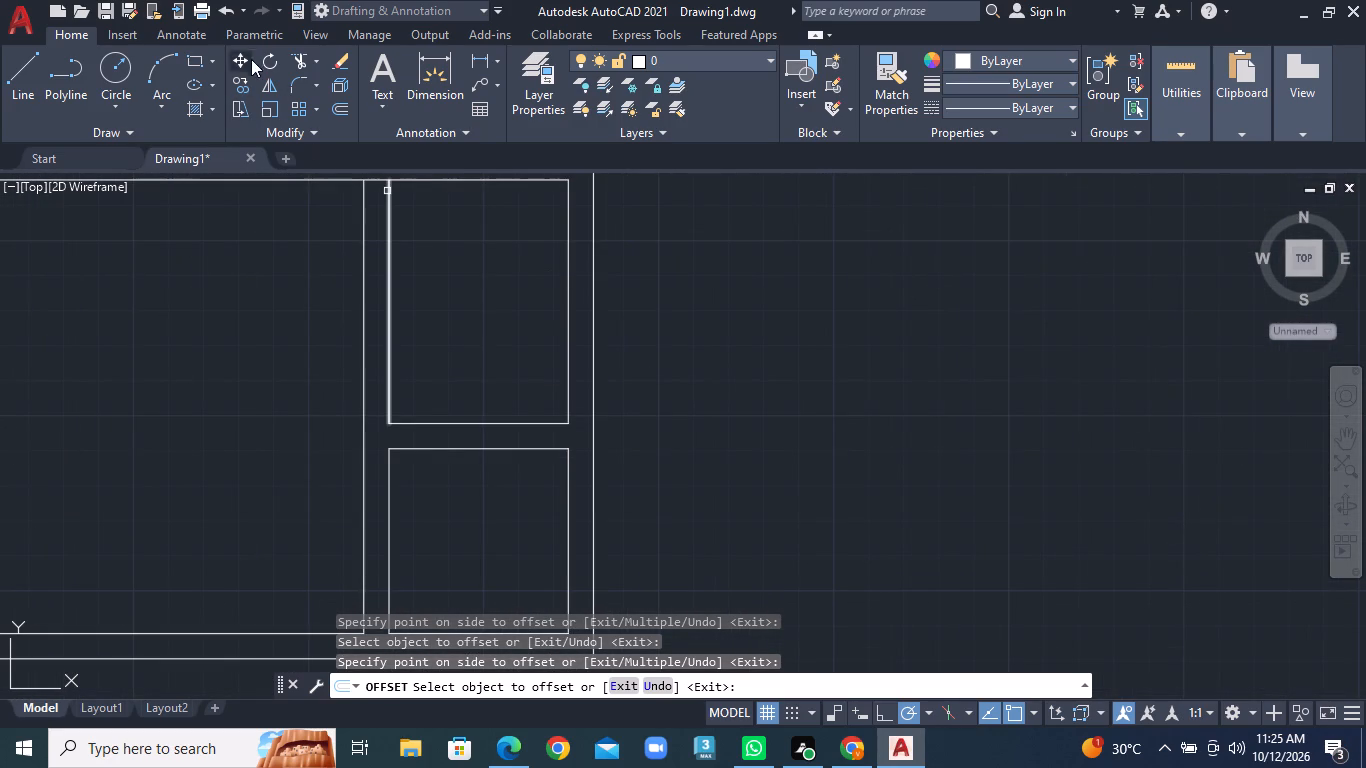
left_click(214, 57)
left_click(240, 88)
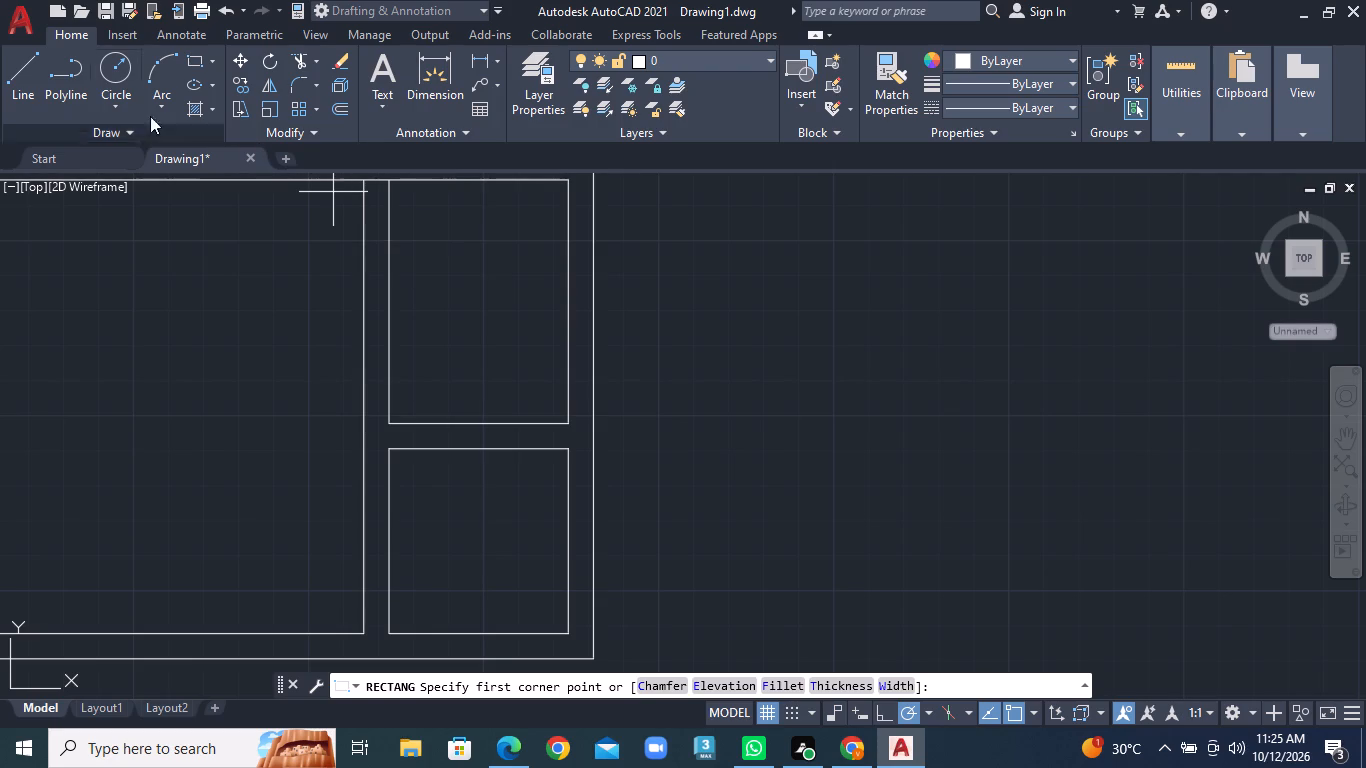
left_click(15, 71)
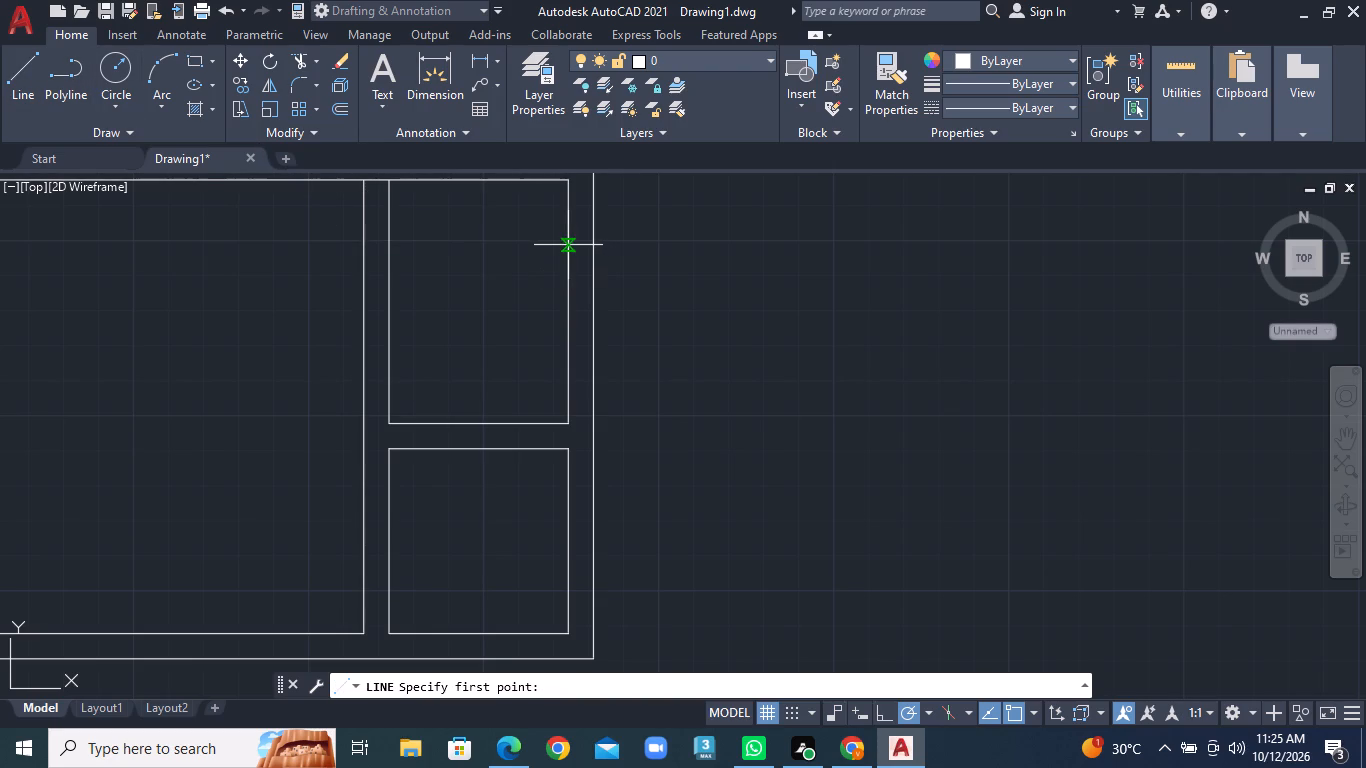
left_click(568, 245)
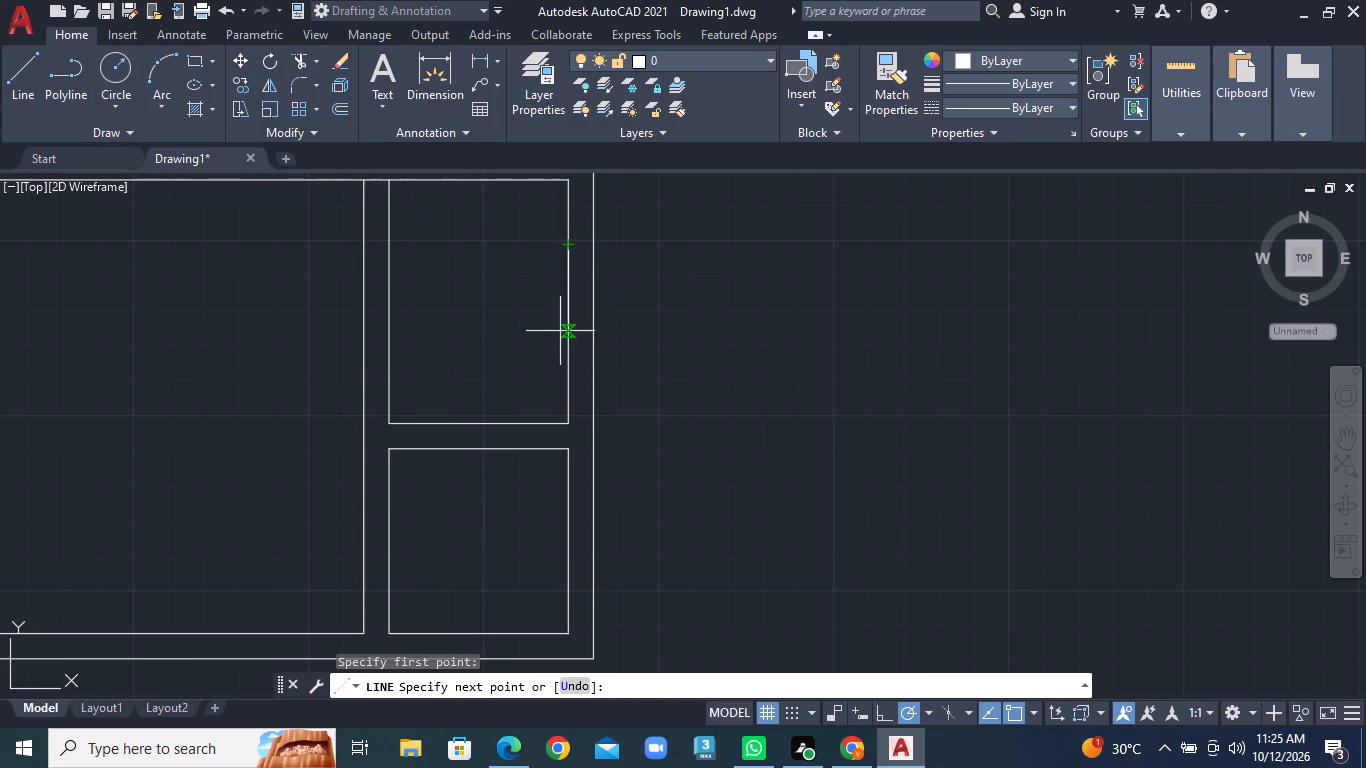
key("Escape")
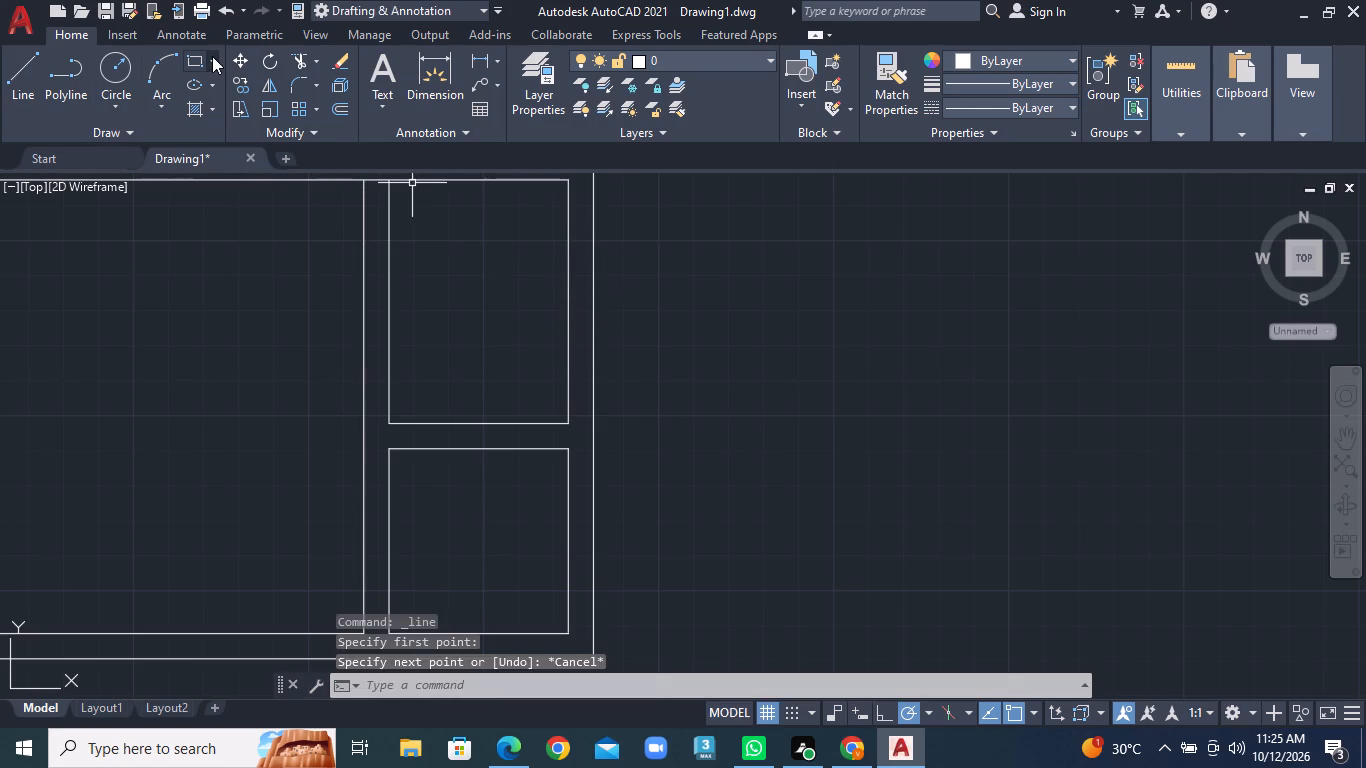
Draw a window rectangle 9" long by 2' wide within the right outer wall beside the upper of the two small bottom-right rooms.
left_click(212, 56)
left_click(218, 81)
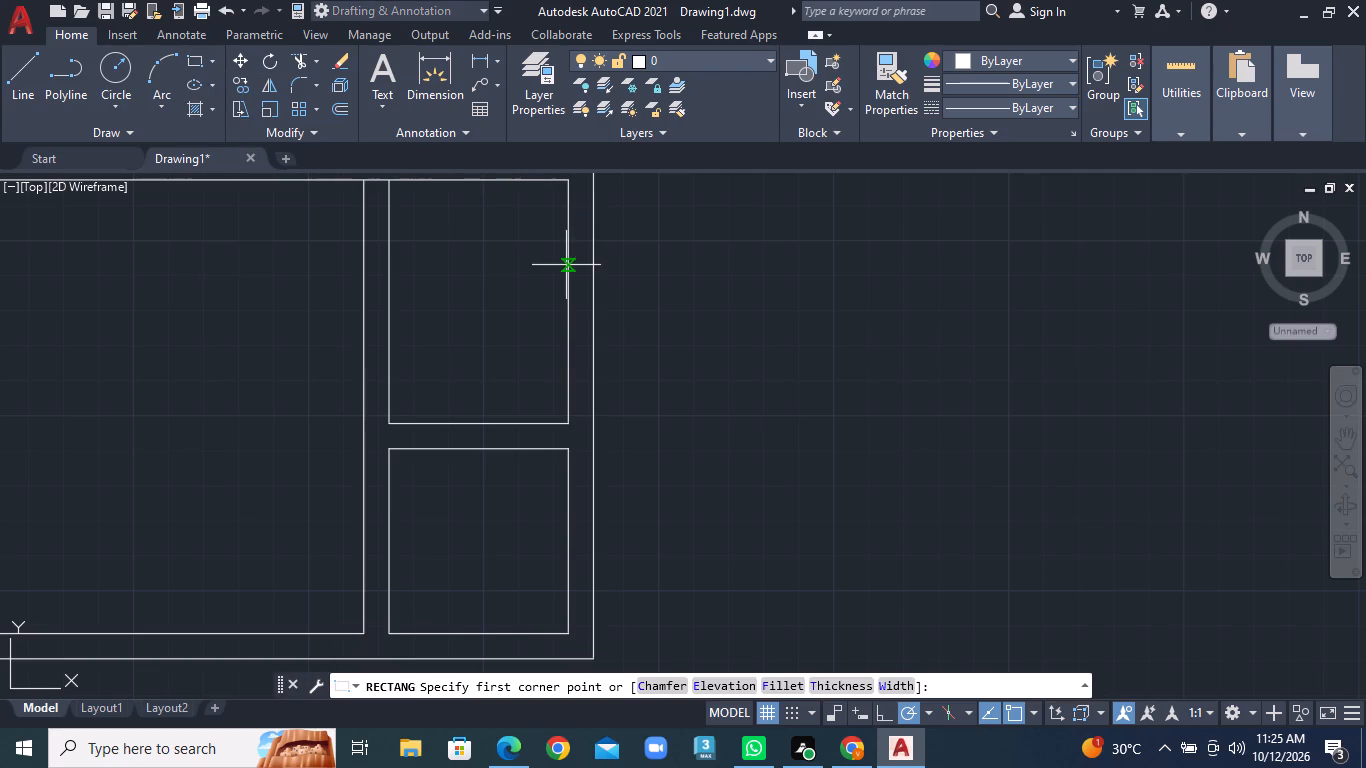
left_click(566, 265)
scroll(584, 305, "up", 2)
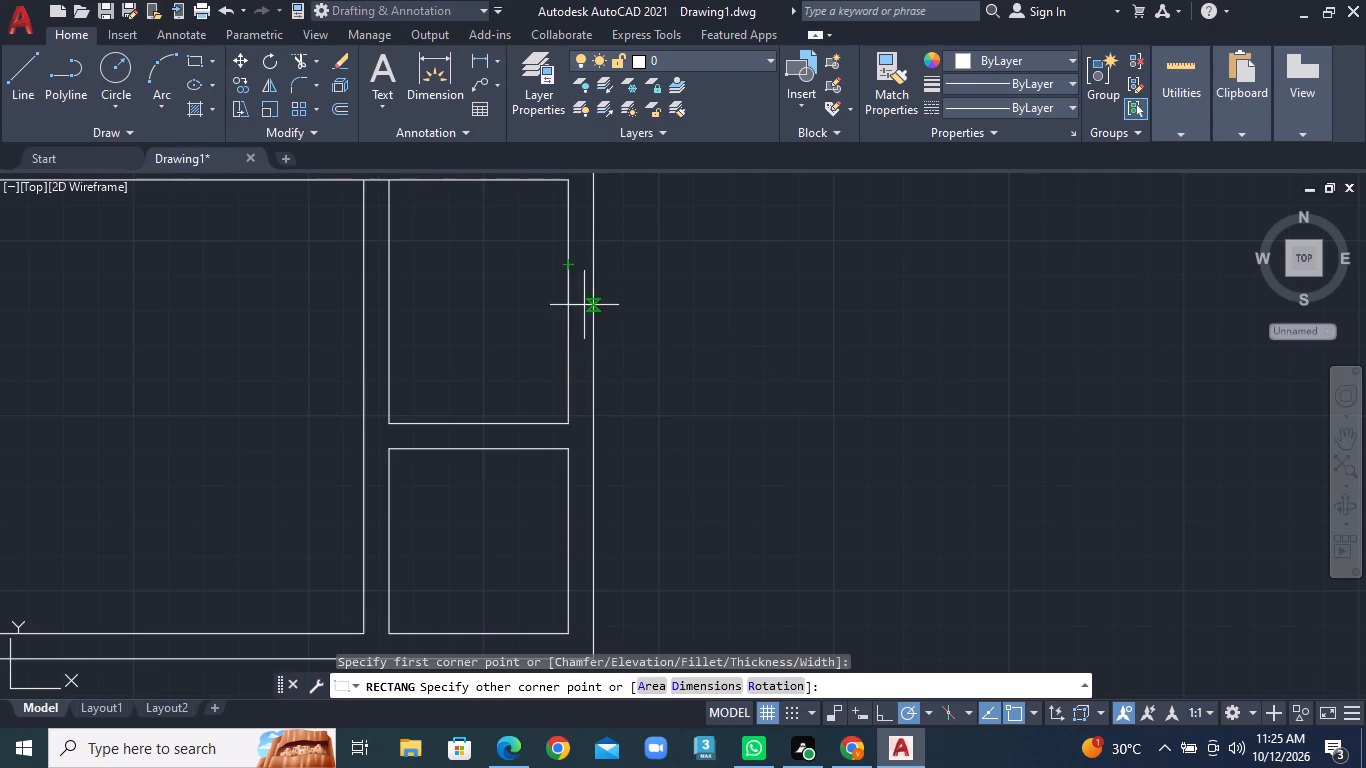
scroll(584, 305, "up", 3)
scroll(608, 411, "down", 1)
right_click(608, 411)
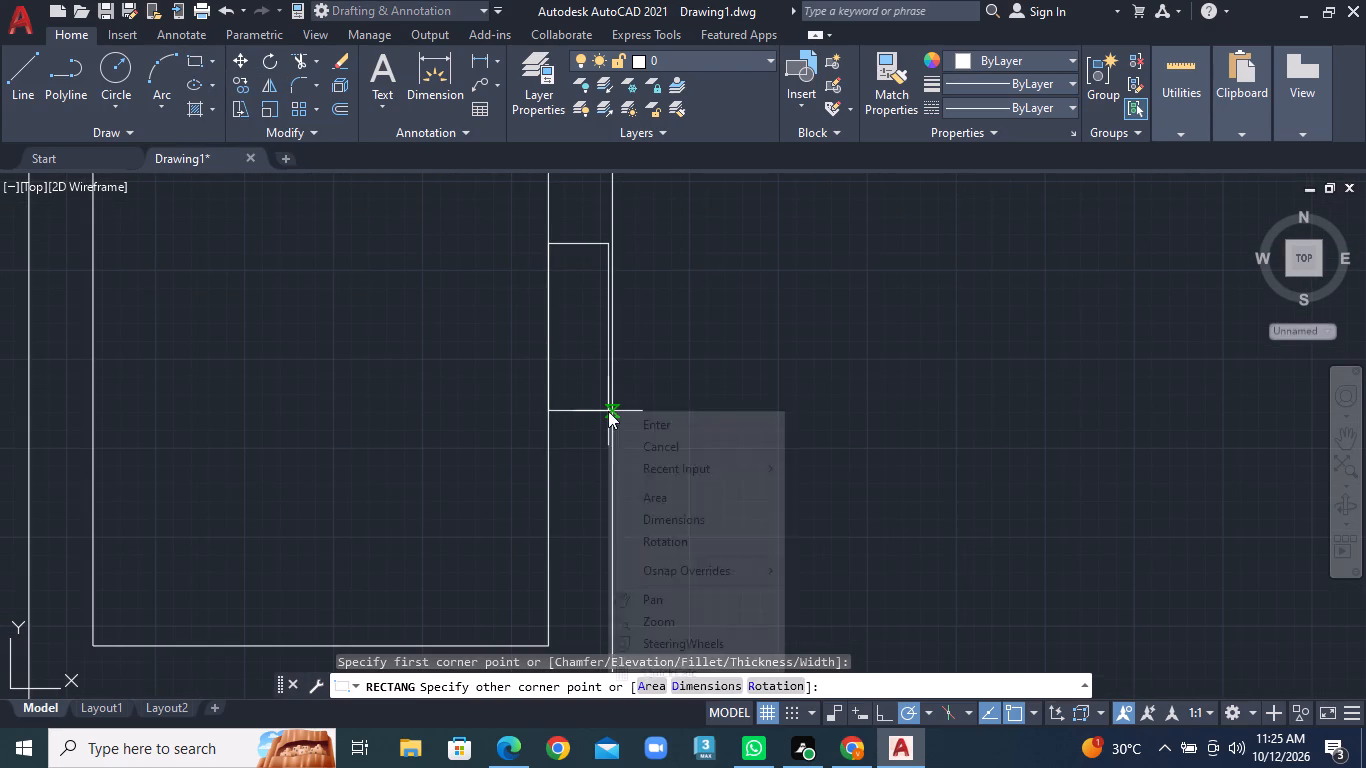
left_click(670, 518)
type("9\"")
key("Return")
type("2'")
key("Return")
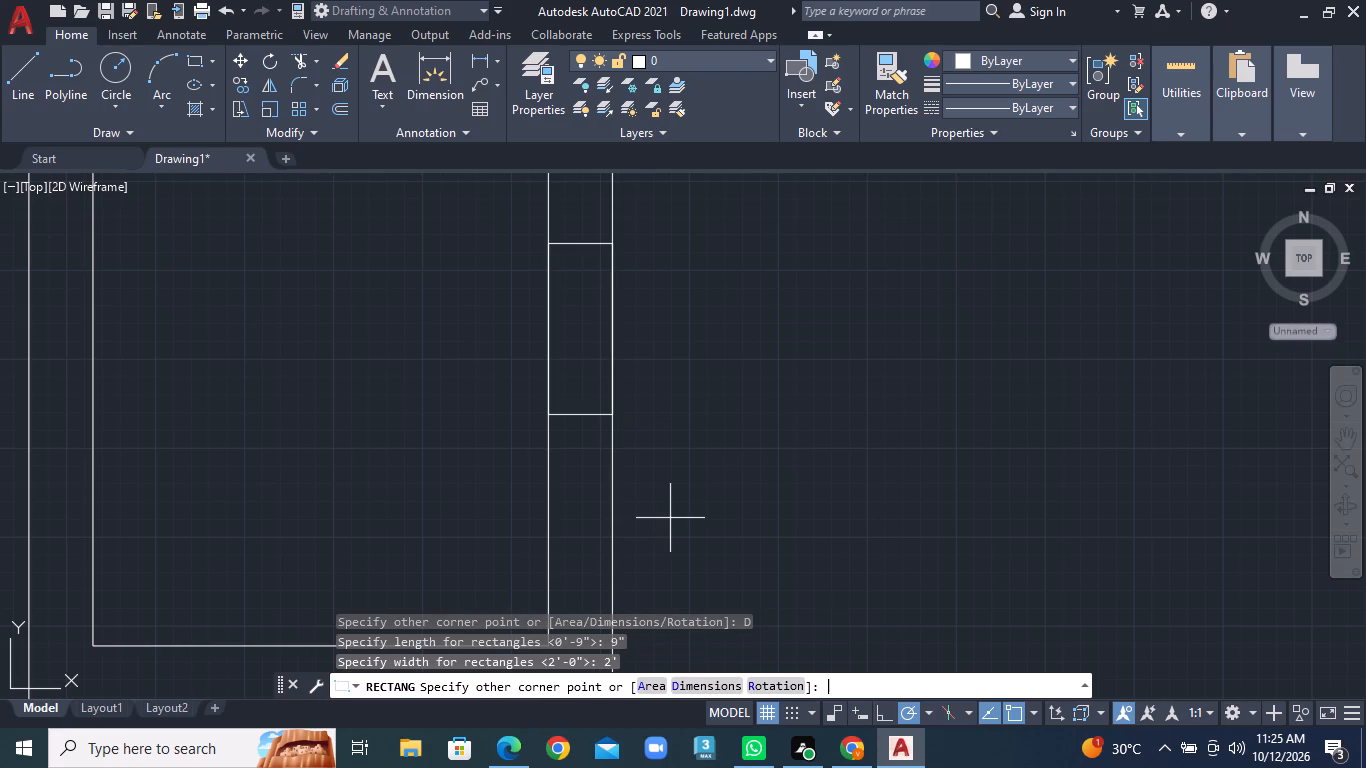
left_click(663, 404)
left_click(663, 404)
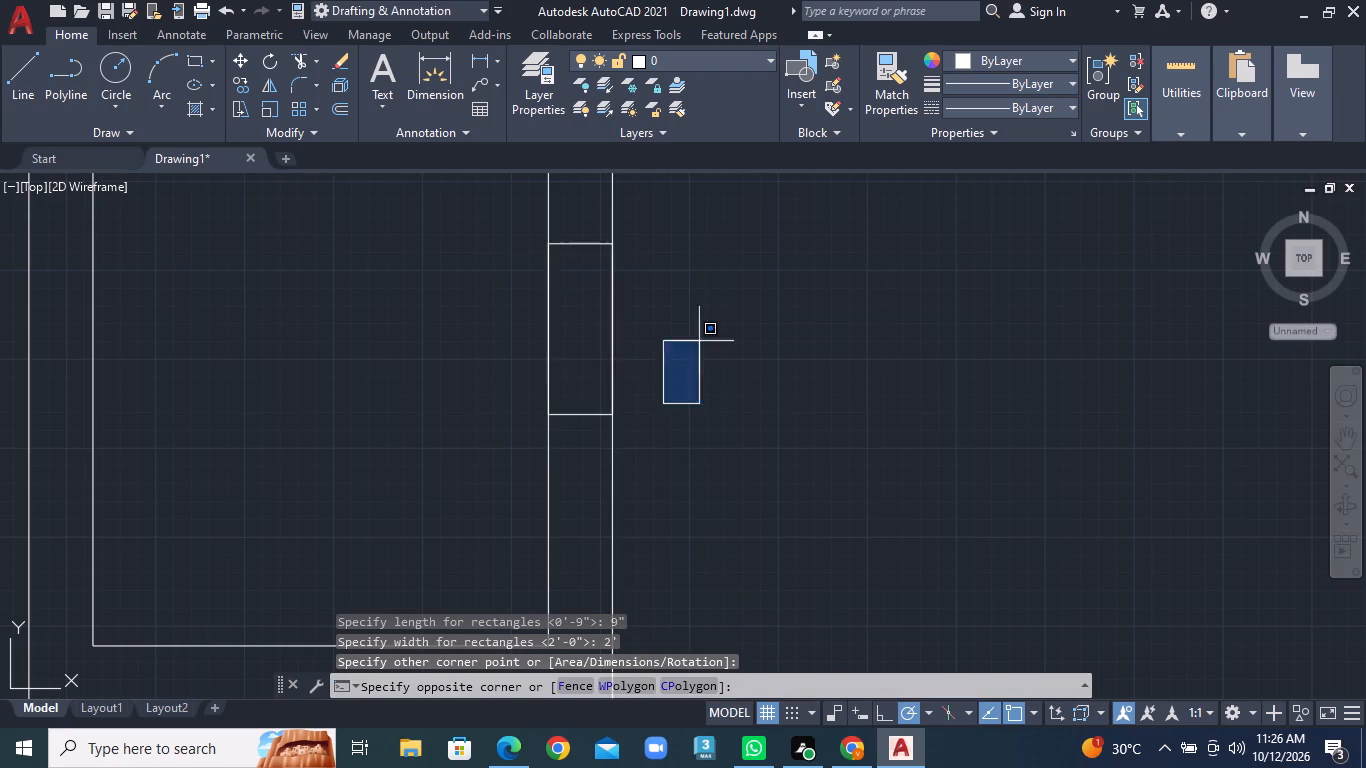
Draw a vertical centre line through the upper small room's window rectangle between the midpoints of its two short sides.
left_click(29, 82)
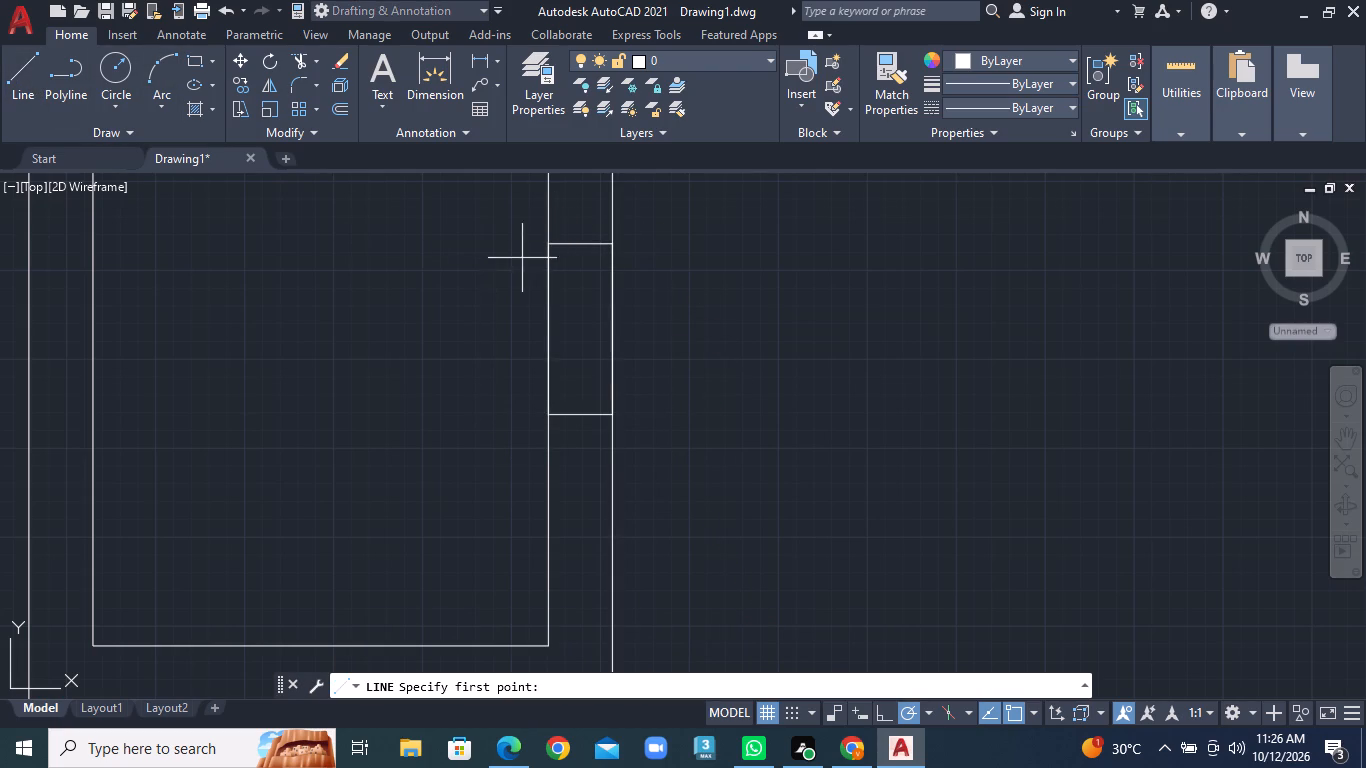
left_click(584, 242)
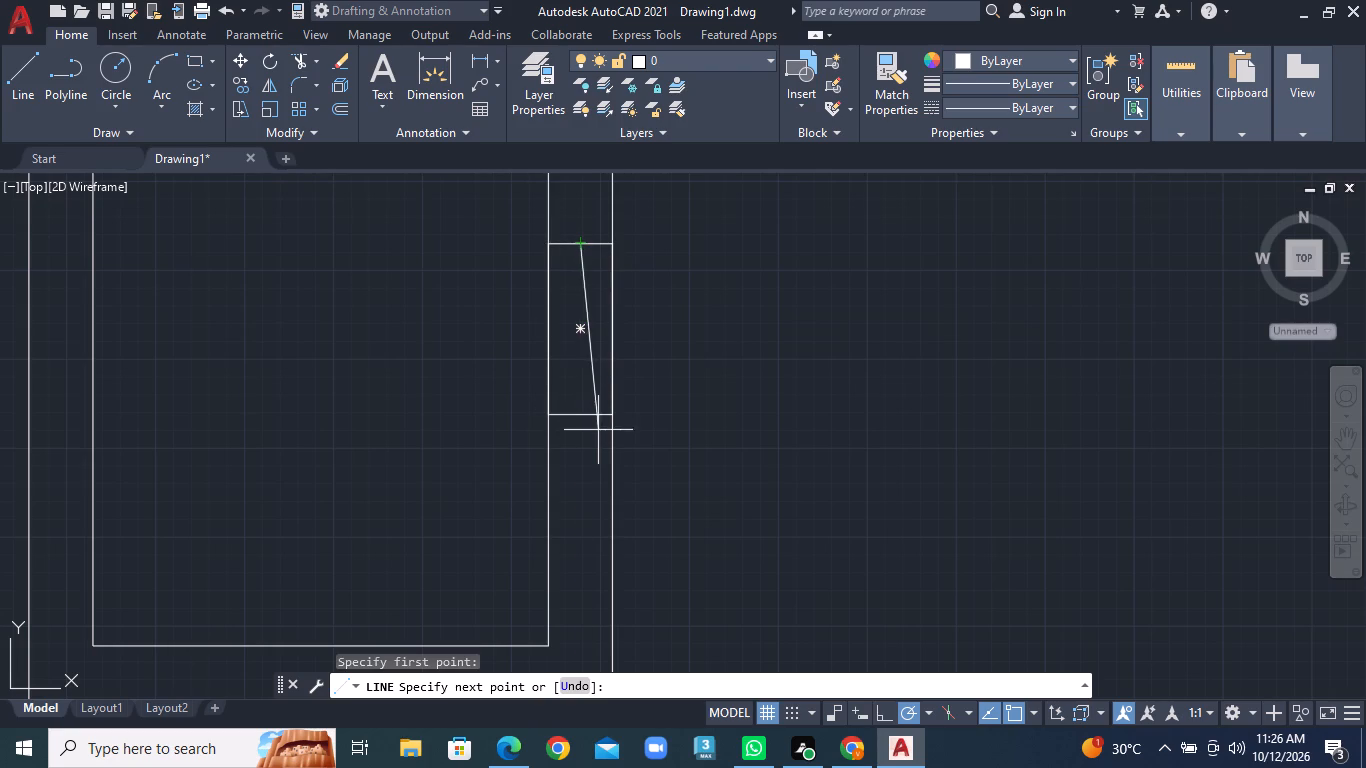
left_click(587, 407)
right_click(587, 407)
left_click(625, 418)
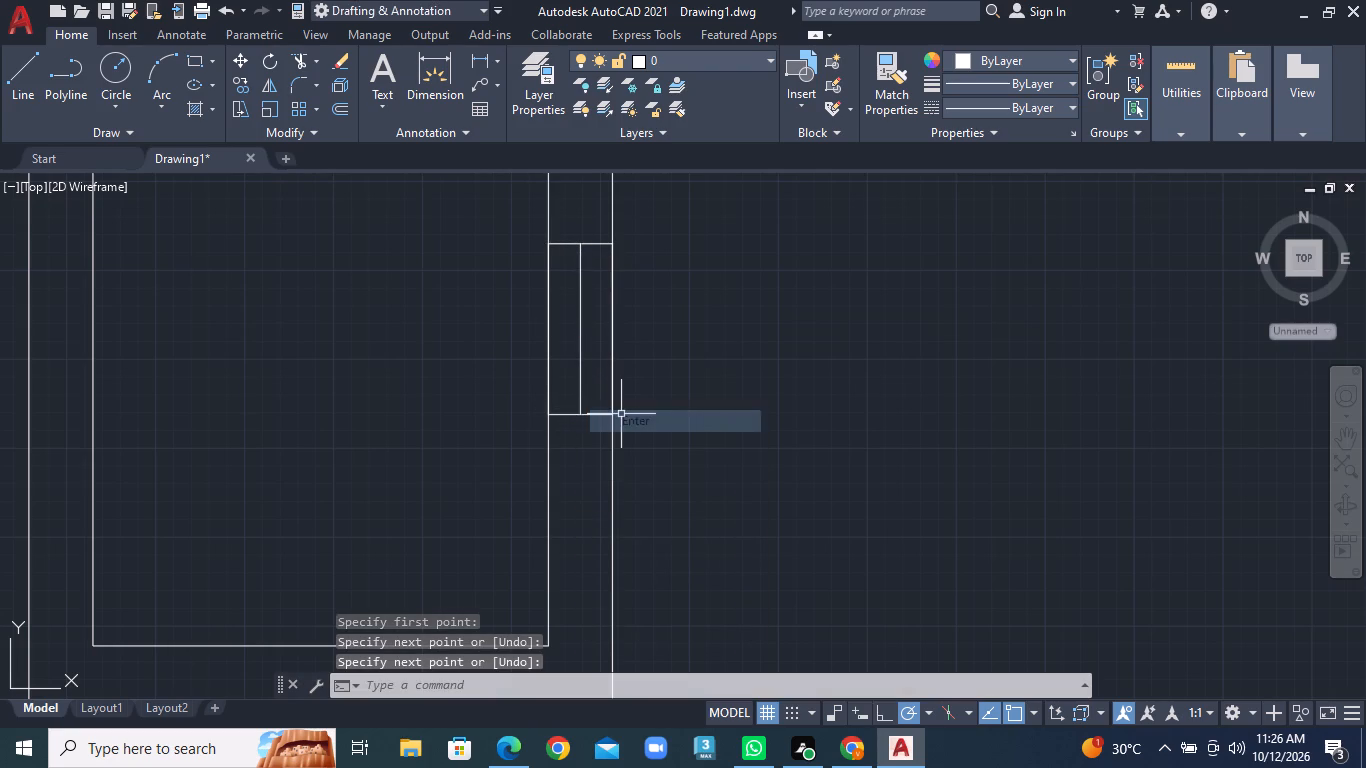
Offset the upper small room window's vertical centre line 1" to both sides.
left_click(337, 111)
type("1\"")
key("Return")
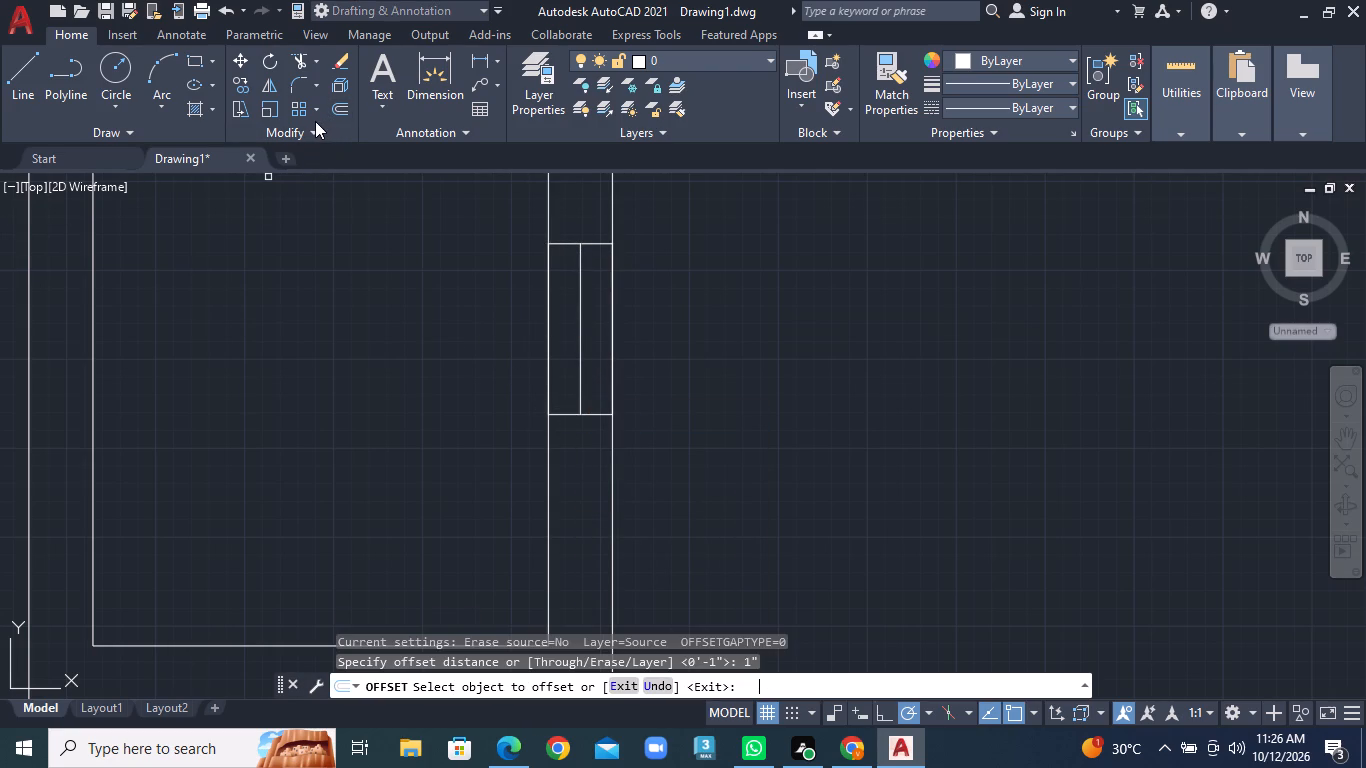
left_click(581, 326)
left_click(609, 323)
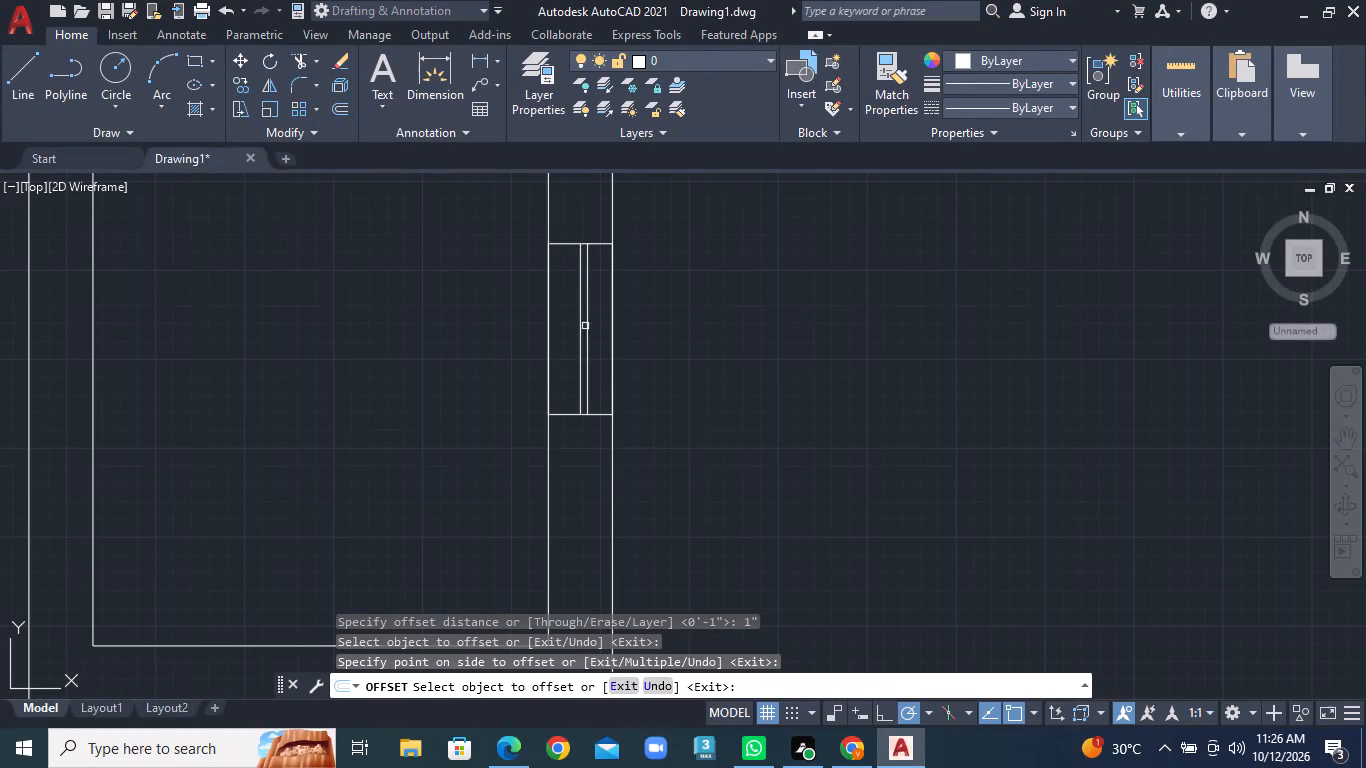
left_click(581, 326)
left_click(551, 330)
Draw a window rectangle 9" long by 2' wide within the right outer wall beside the lower small room in the bottom-right corner.
scroll(562, 340, "down", 2)
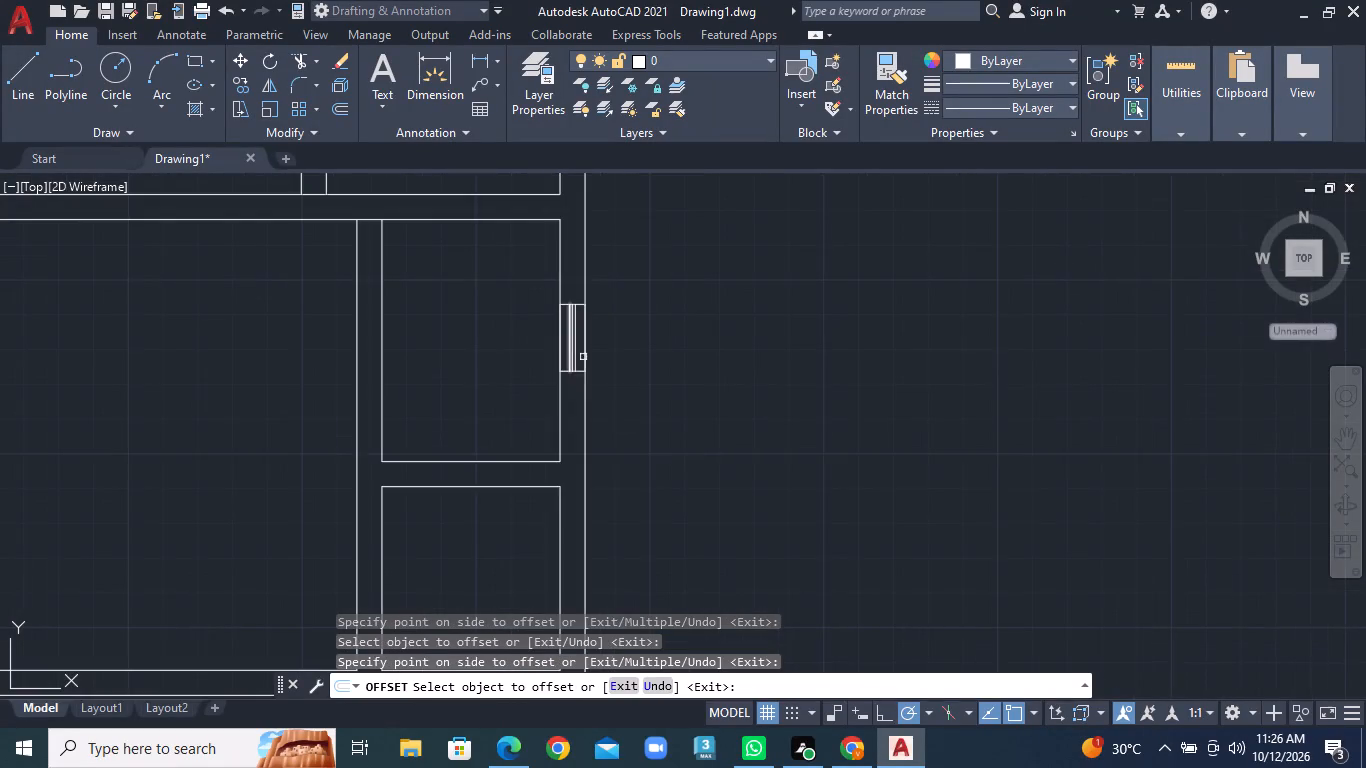
scroll(634, 445, "down", 2)
middle_click_drag(645, 459, 591, 278)
scroll(545, 286, "up", 4)
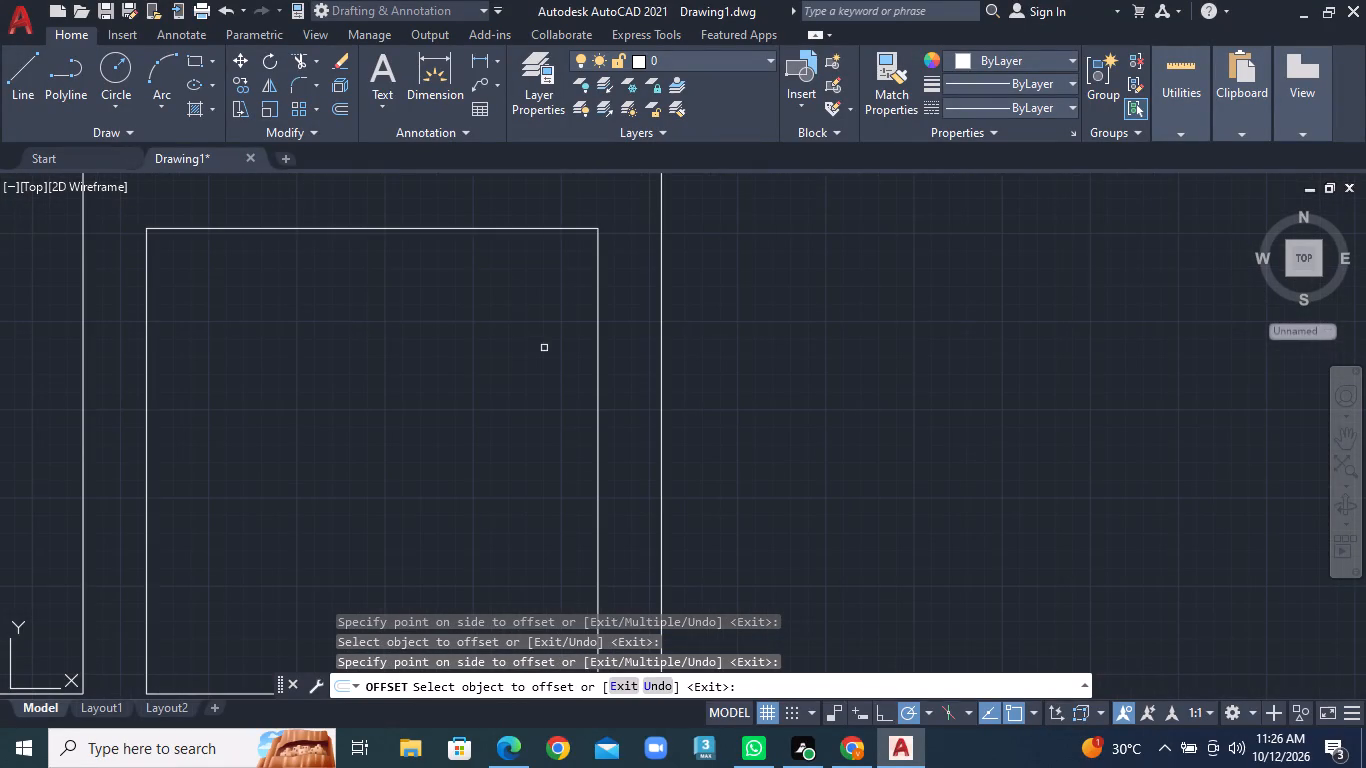
left_click(211, 54)
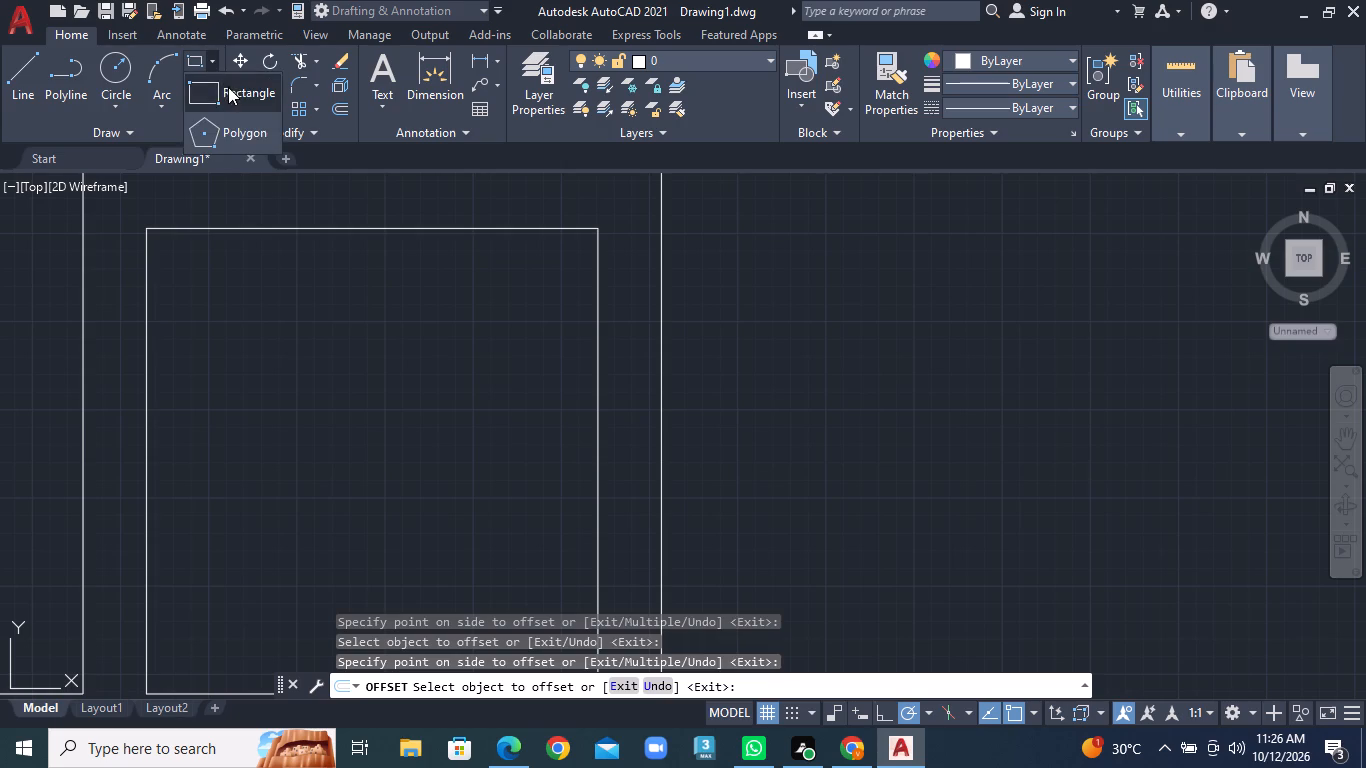
left_click(228, 87)
scroll(624, 431, "down", 1)
middle_click_drag(623, 431, 593, 366)
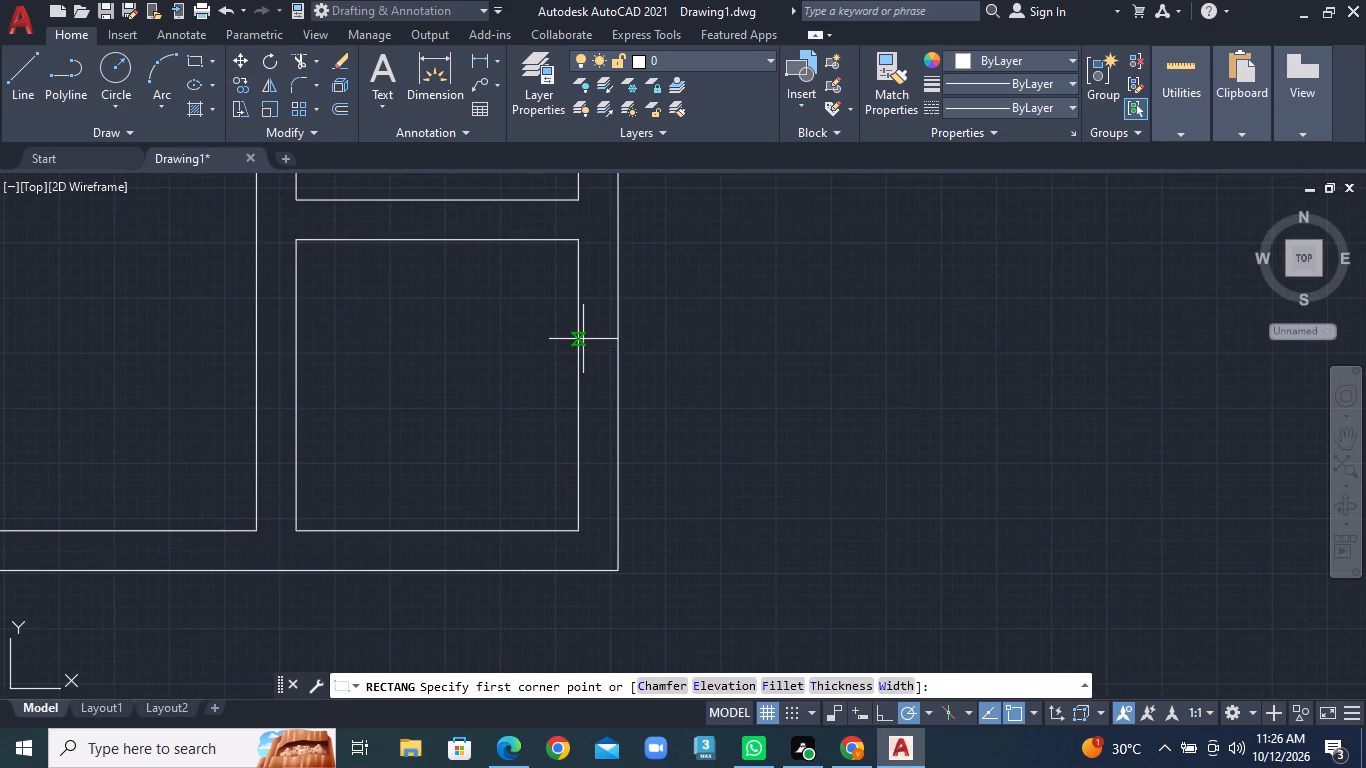
left_click(579, 336)
right_click(641, 421)
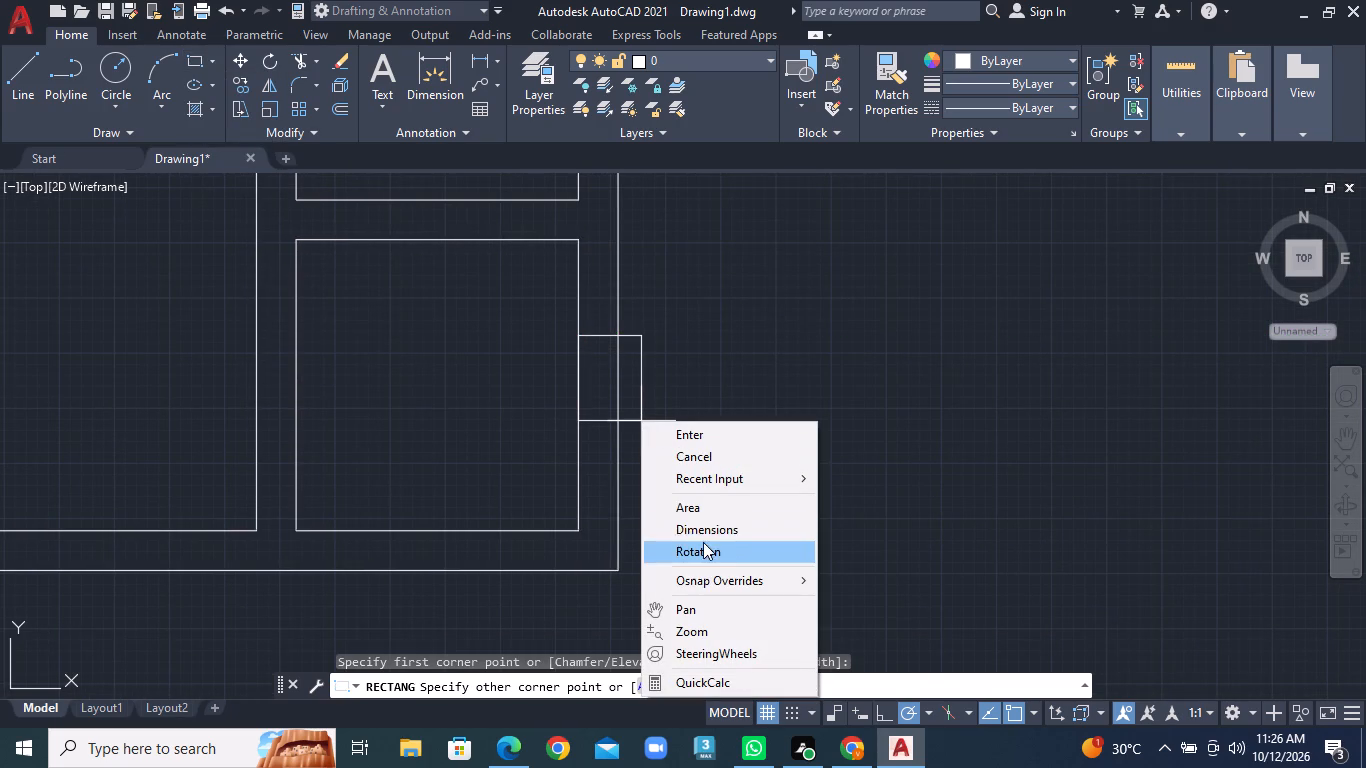
left_click(708, 528)
type("9\"")
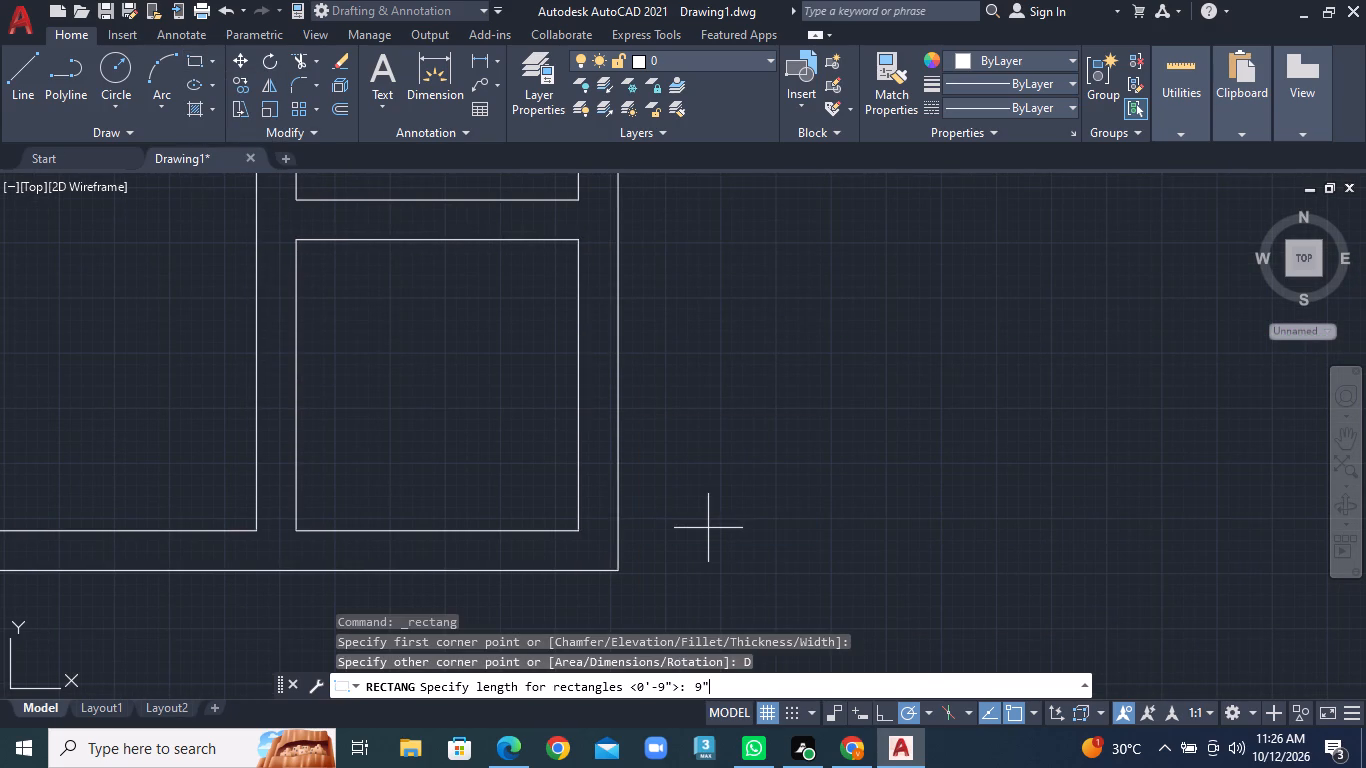
key("Return")
type("2'")
key("Return")
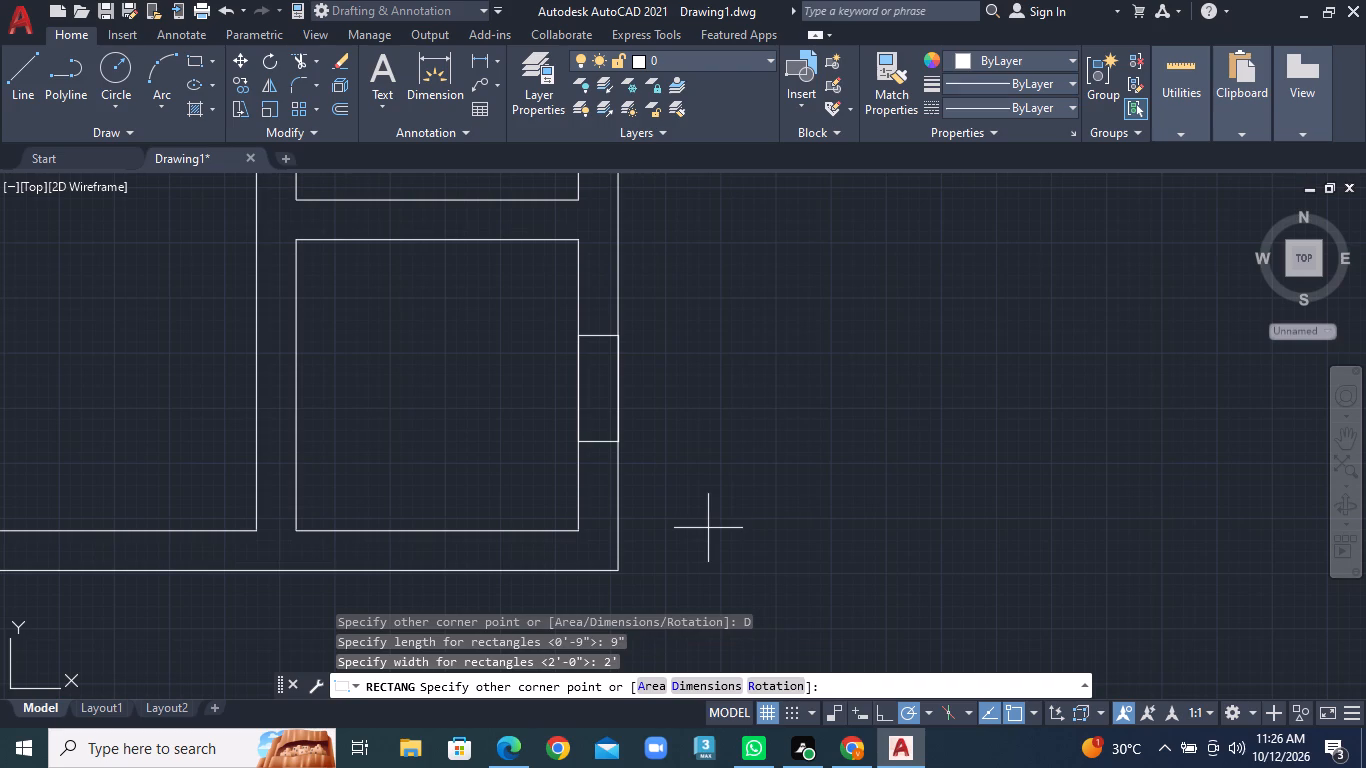
left_click(642, 442)
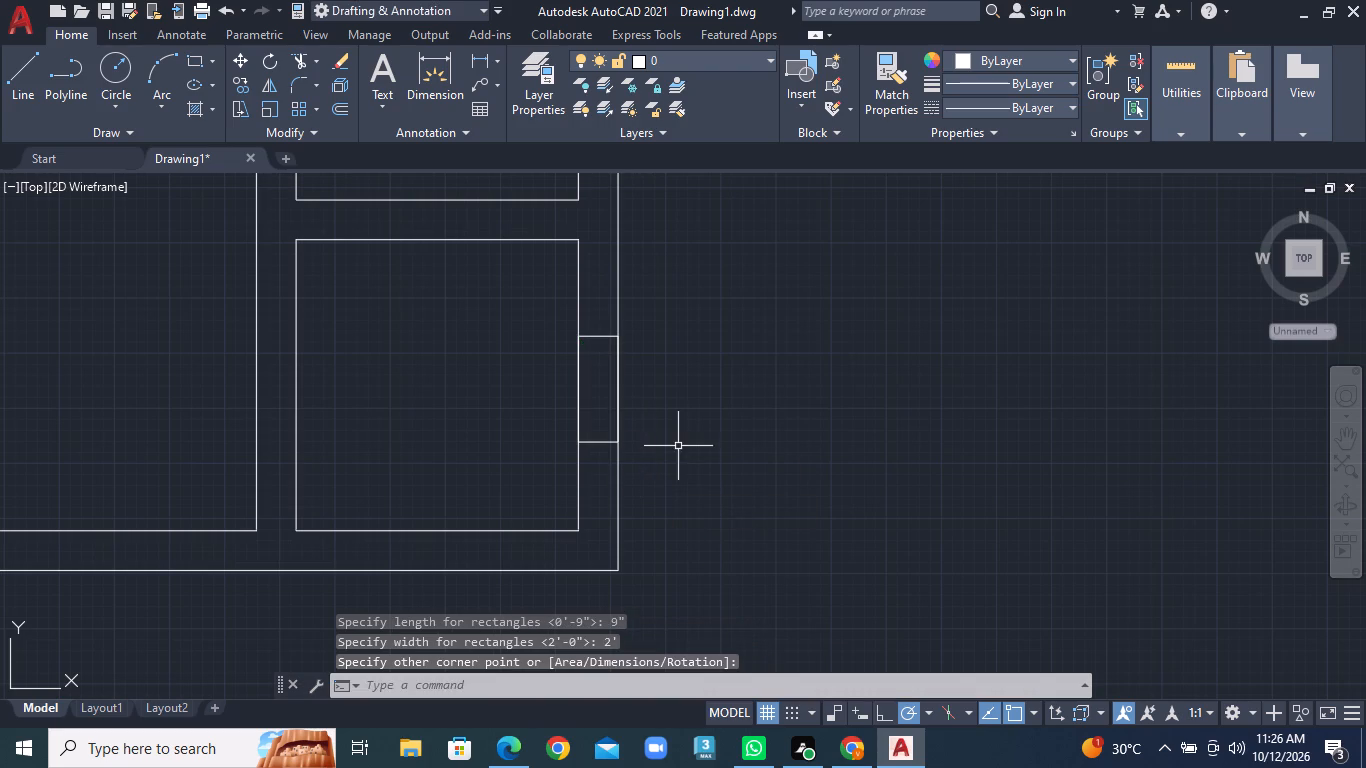
Draw a vertical centre line through the bottom-right corner room's window rectangle between the midpoints of its two short sides.
left_click(20, 64)
scroll(582, 355, "up", 1)
left_click(612, 325)
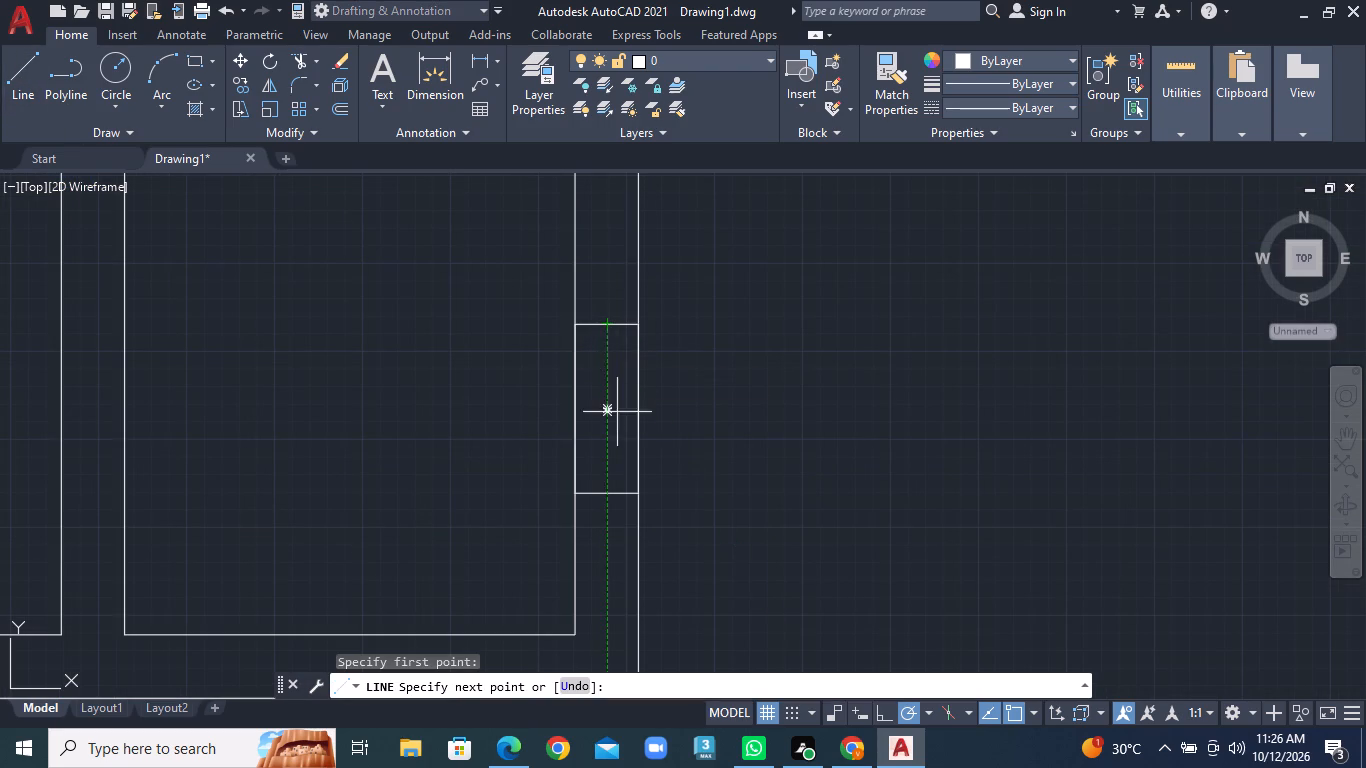
left_click(612, 498)
right_click(612, 498)
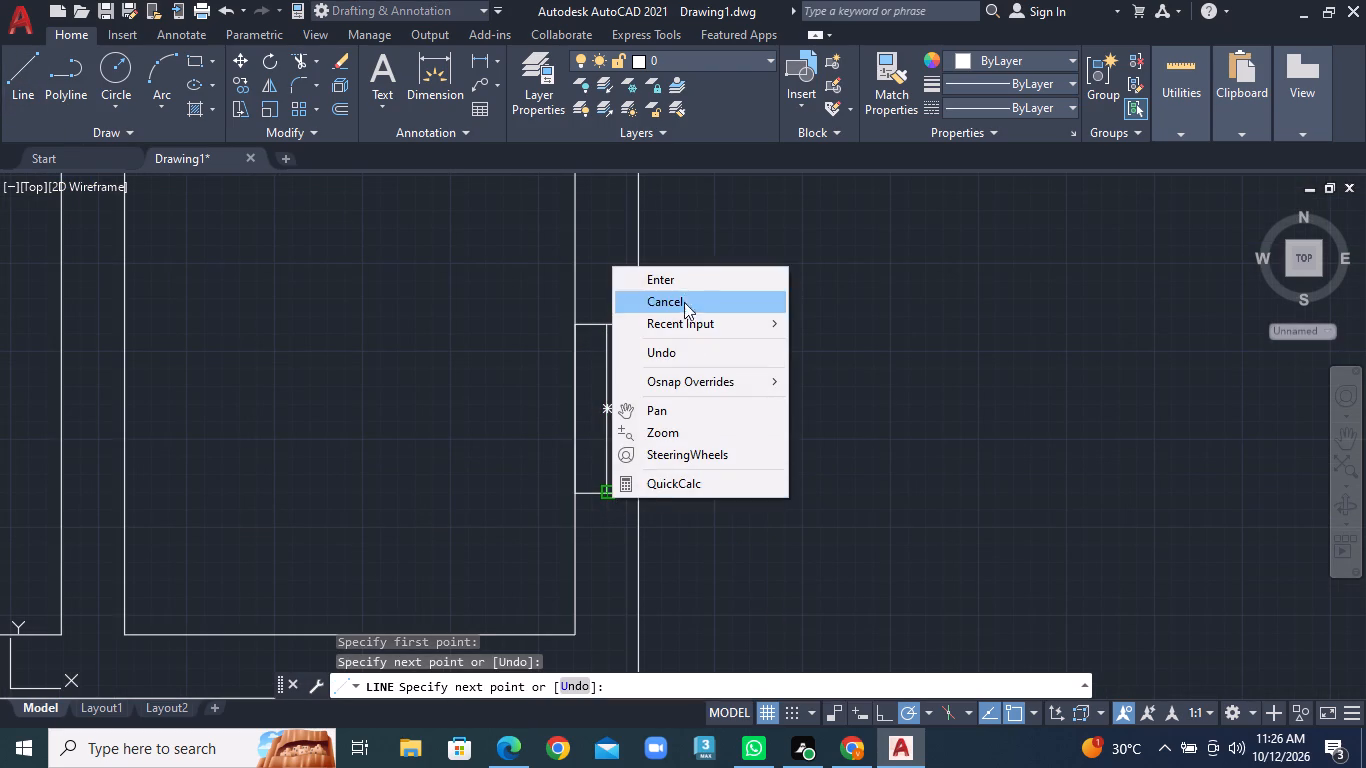
left_click(684, 273)
Offset the bottom-right corner room window's vertical centre line 1" to both sides.
left_click(340, 110)
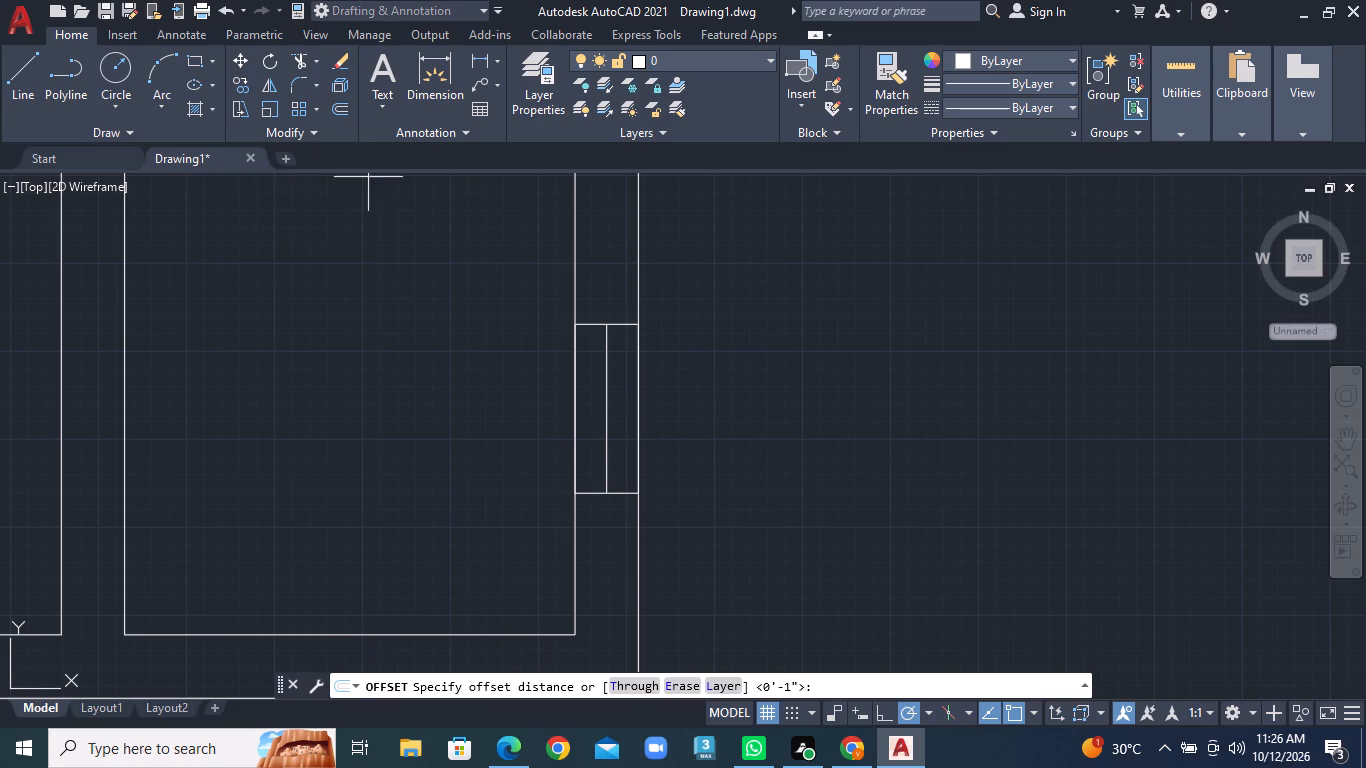
key("9")
key("BackSpace")
type("1\"")
key("Return")
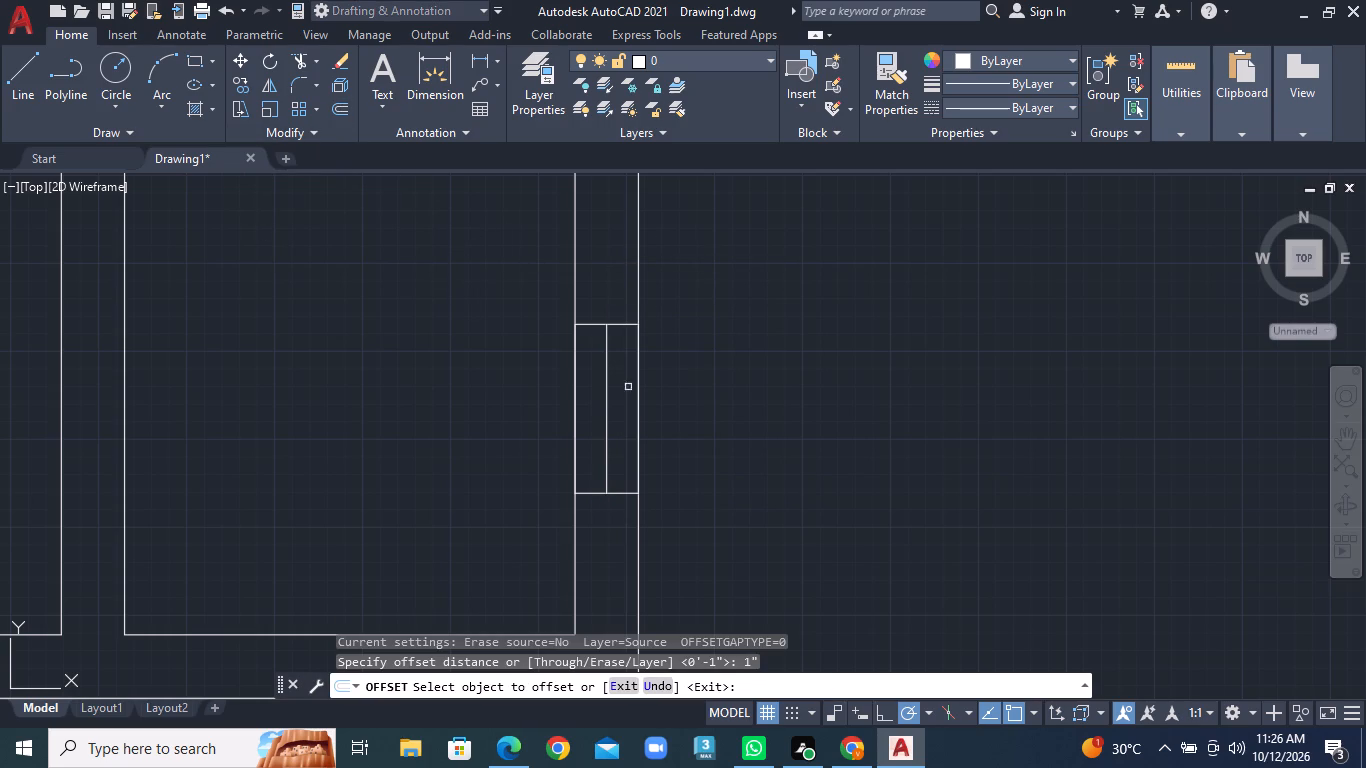
left_click(608, 405)
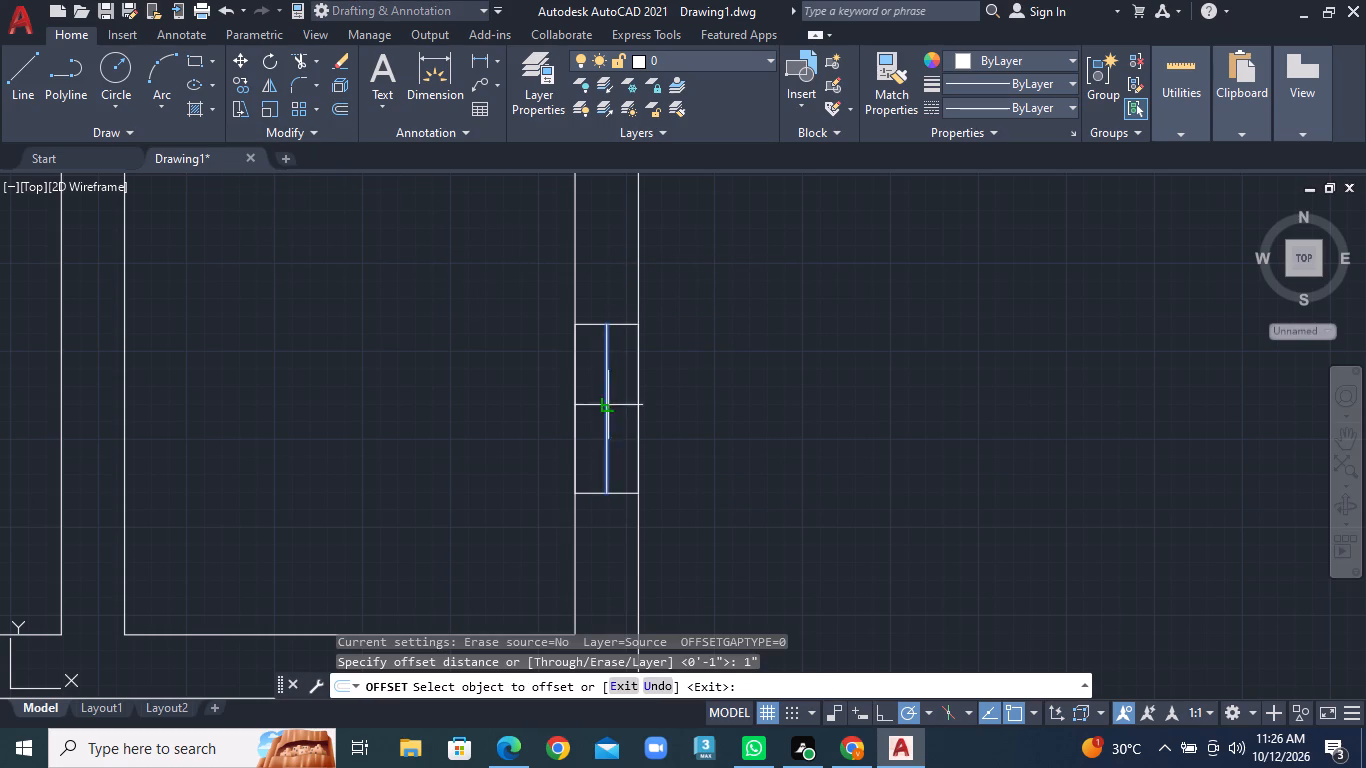
left_click(633, 405)
left_click(605, 410)
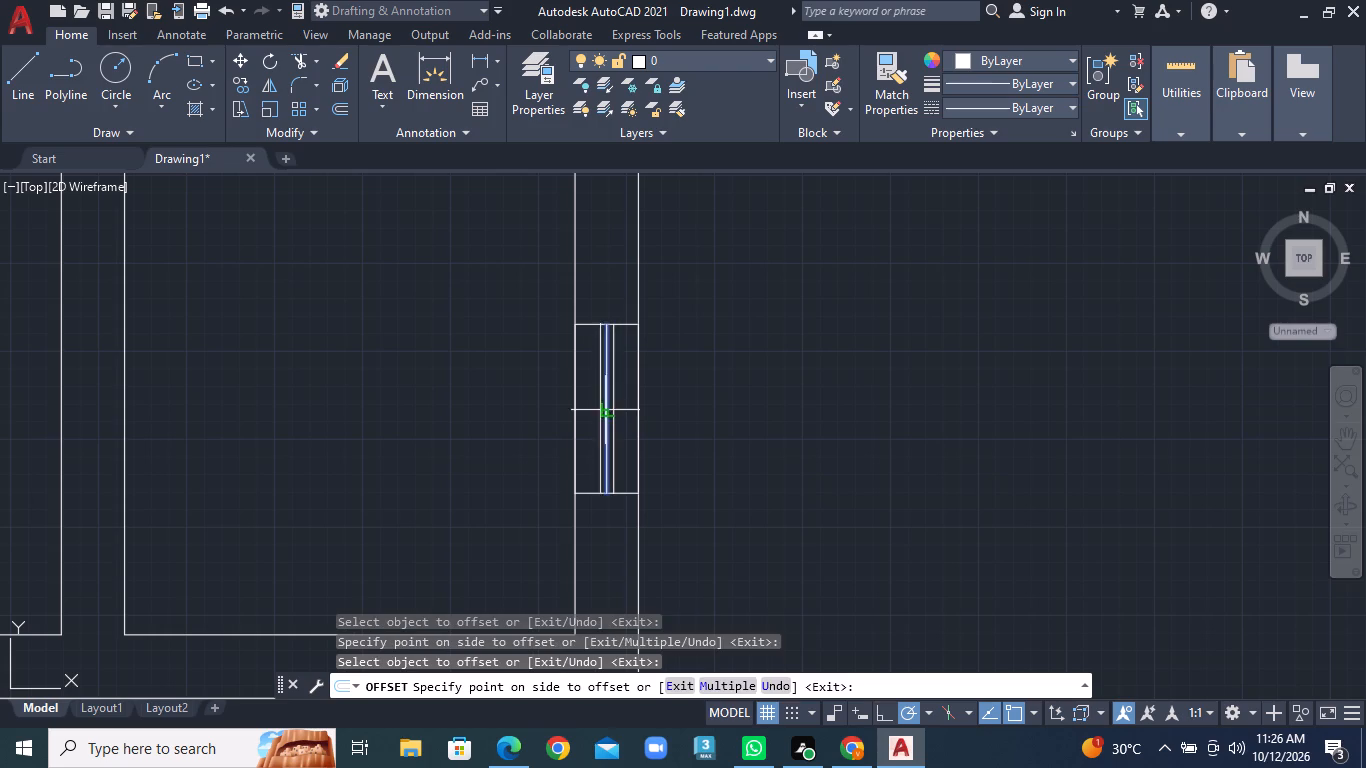
left_click(574, 411)
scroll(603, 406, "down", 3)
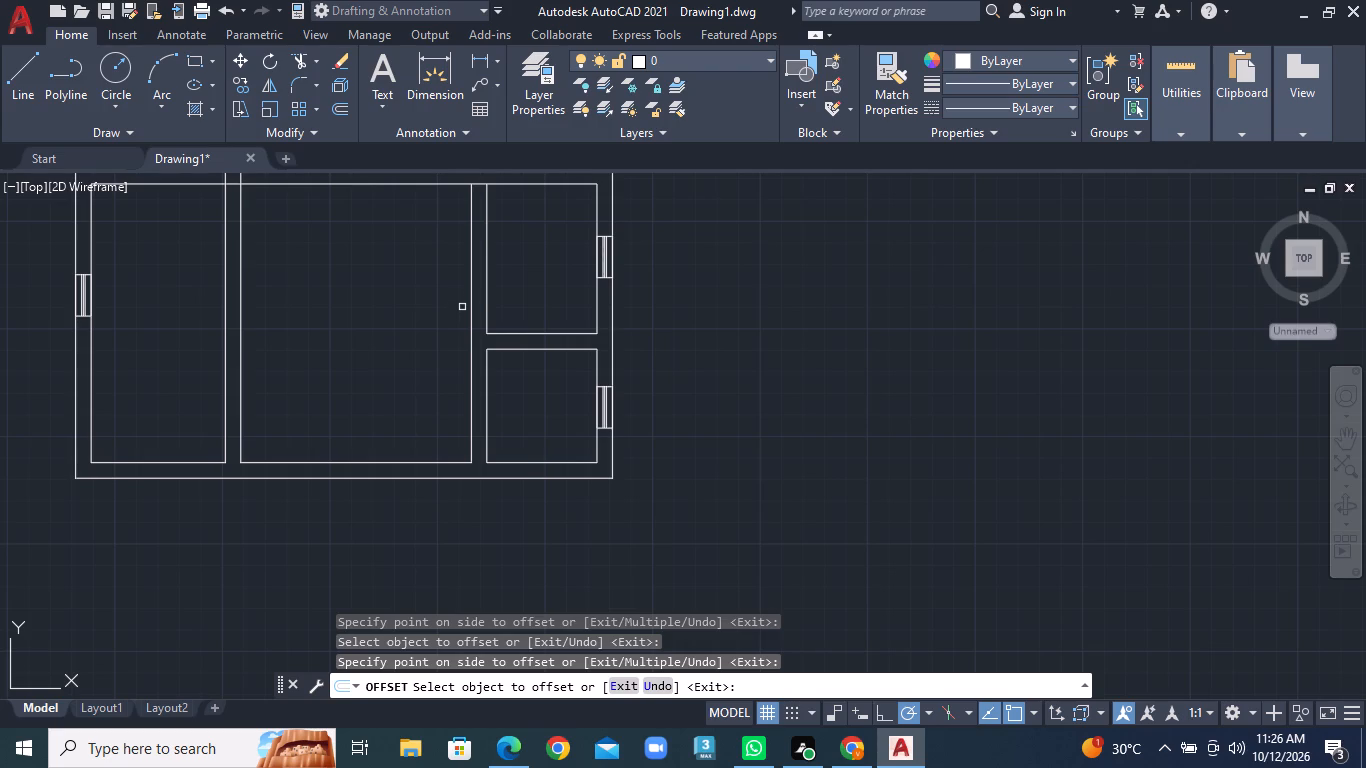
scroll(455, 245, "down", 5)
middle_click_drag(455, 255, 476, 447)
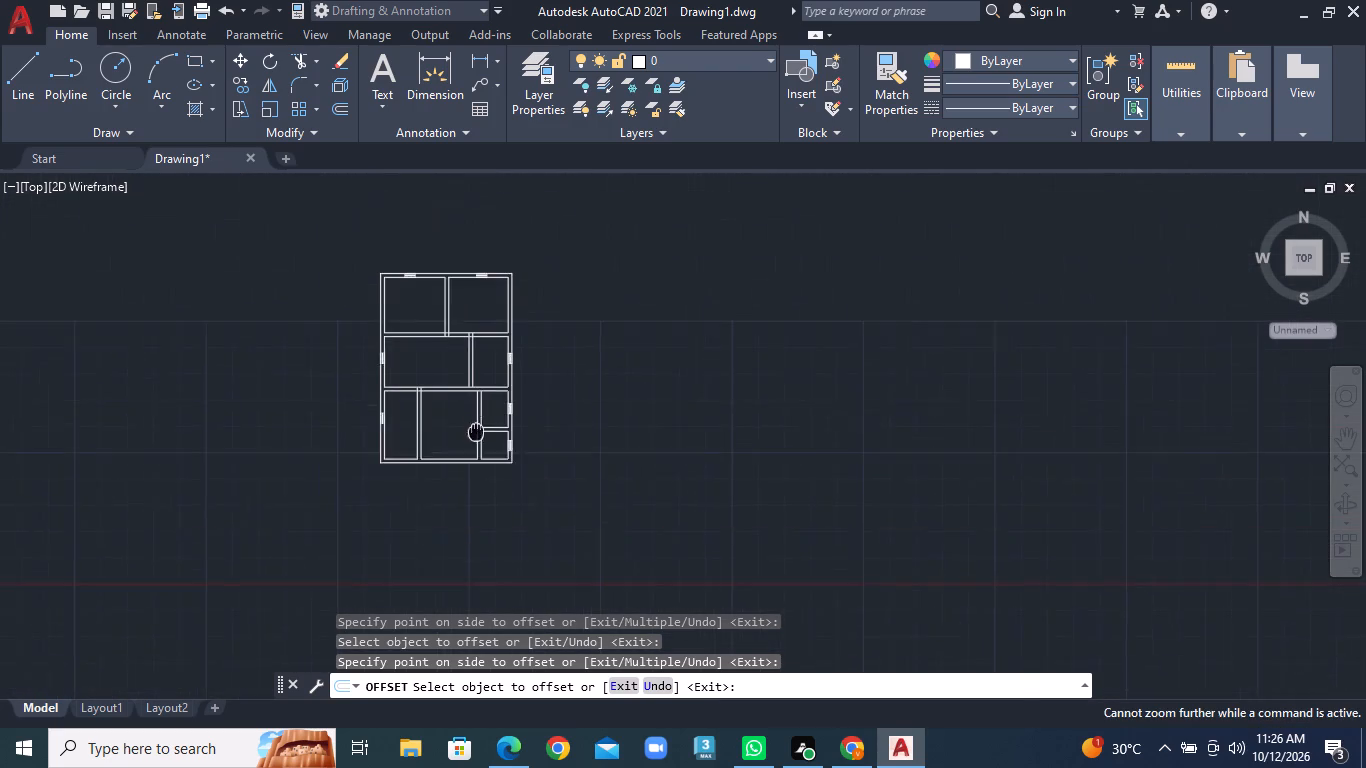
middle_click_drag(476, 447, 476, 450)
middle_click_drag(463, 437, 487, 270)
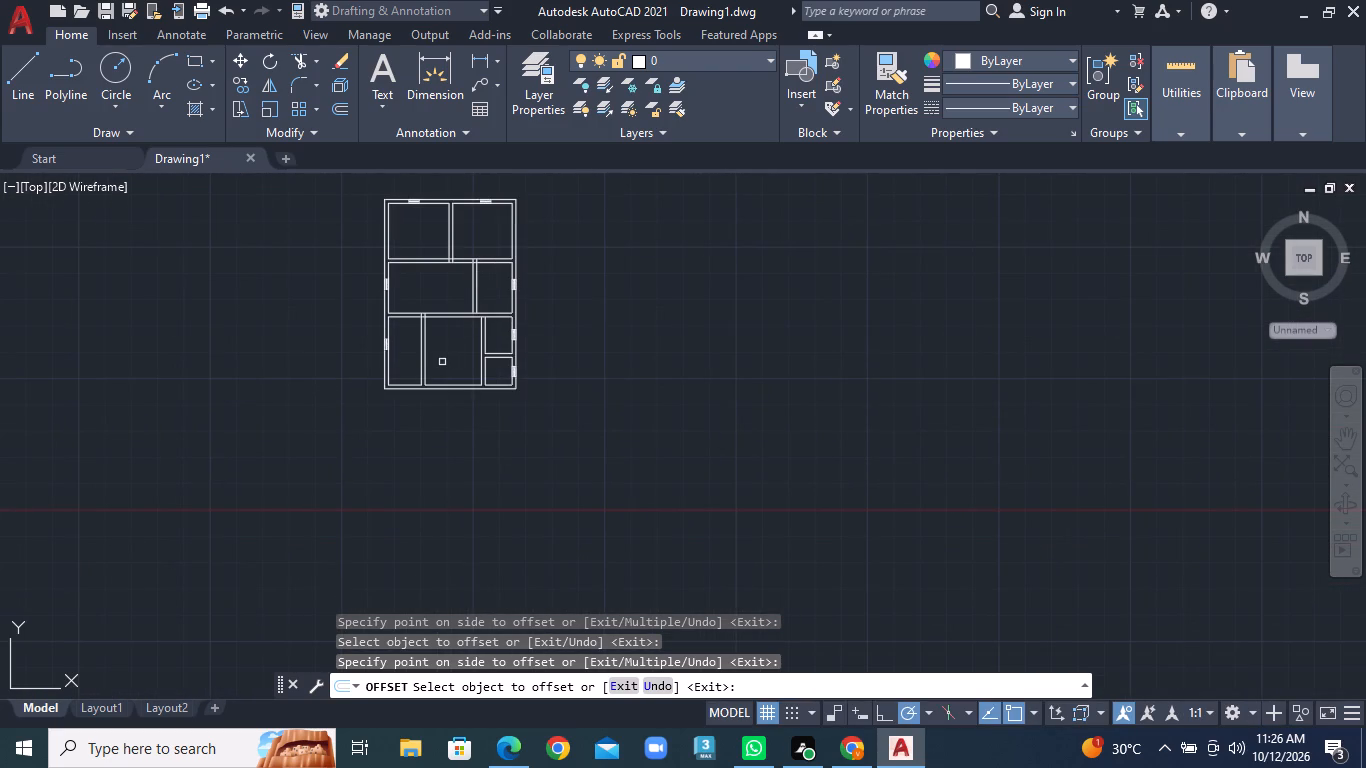
Draw a window rectangle 2' long by 9" wide within the bottom outer wall below the lower middle room.
scroll(445, 391, "up", 4)
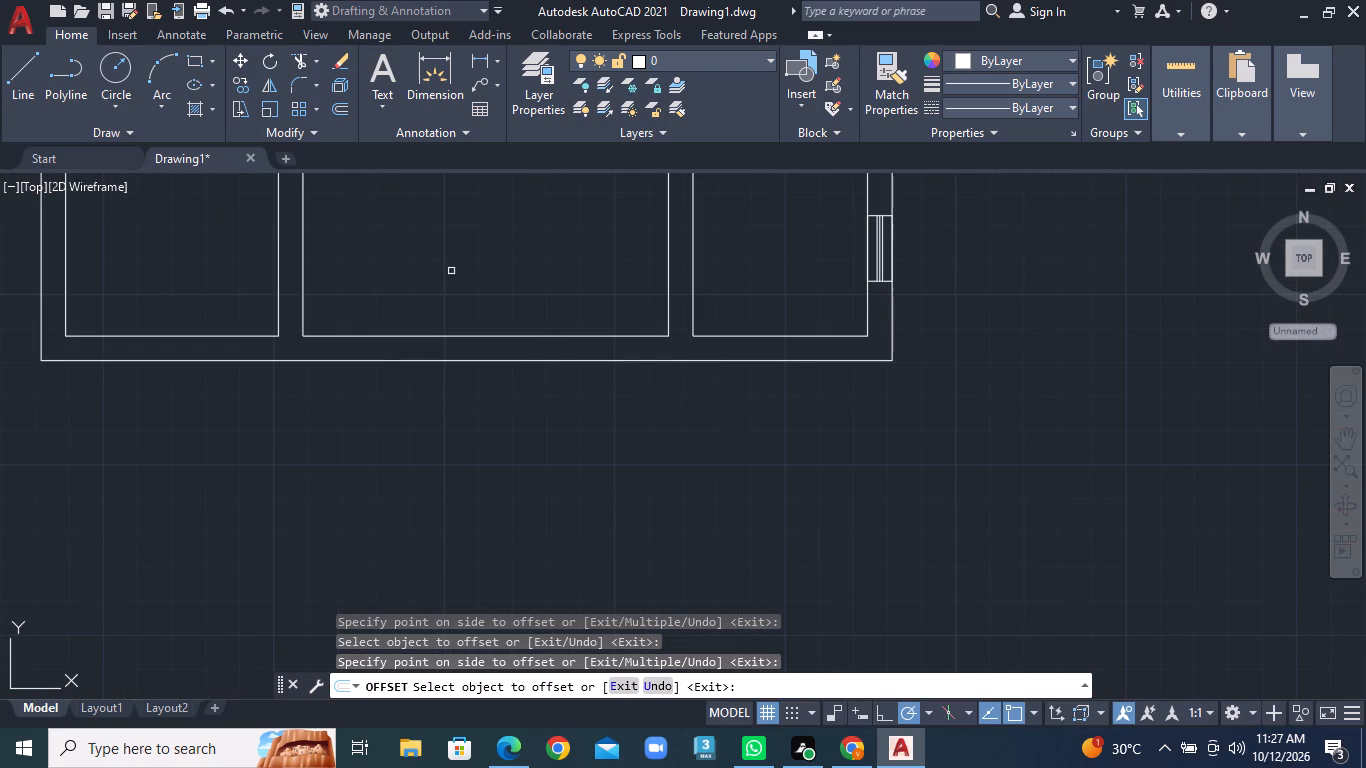
left_click(207, 56)
left_click(240, 89)
left_click(430, 336)
right_click(548, 362)
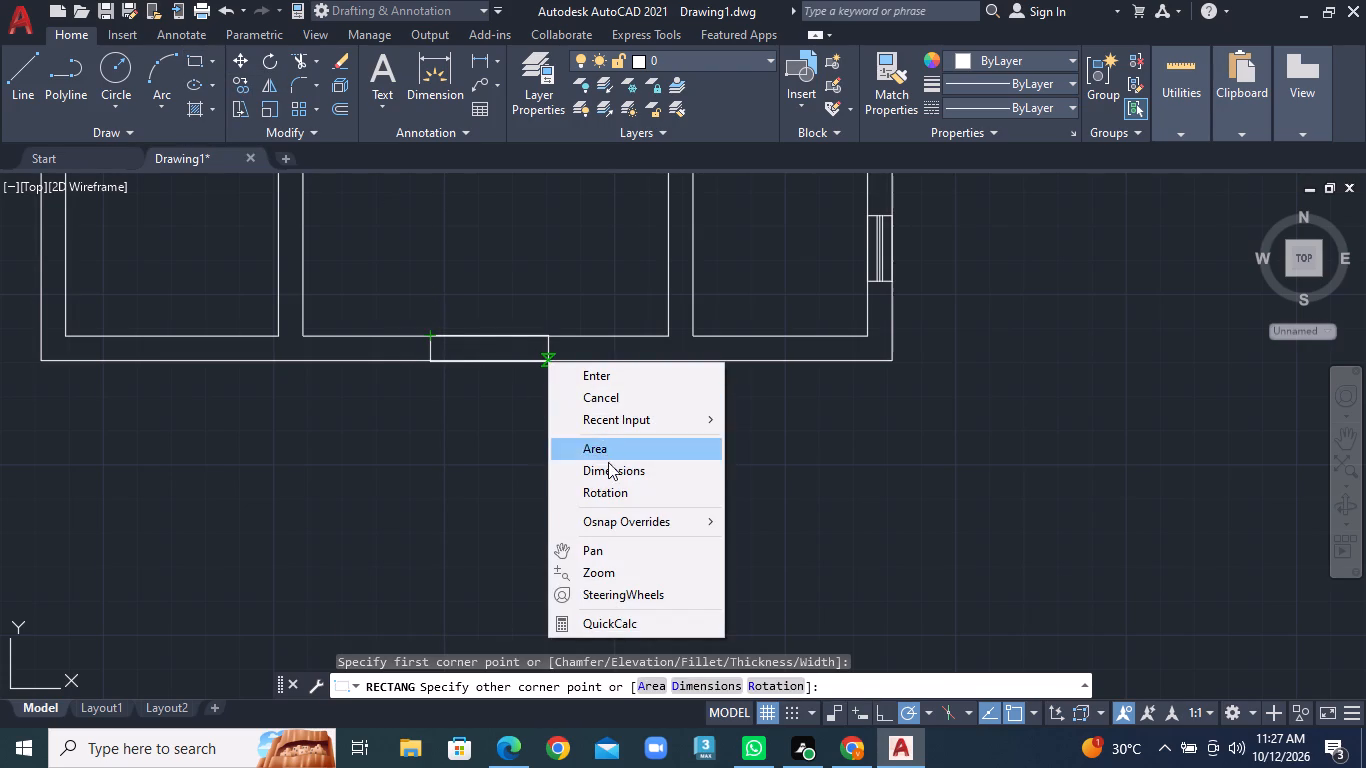
left_click(609, 472)
type("2'")
key("Return")
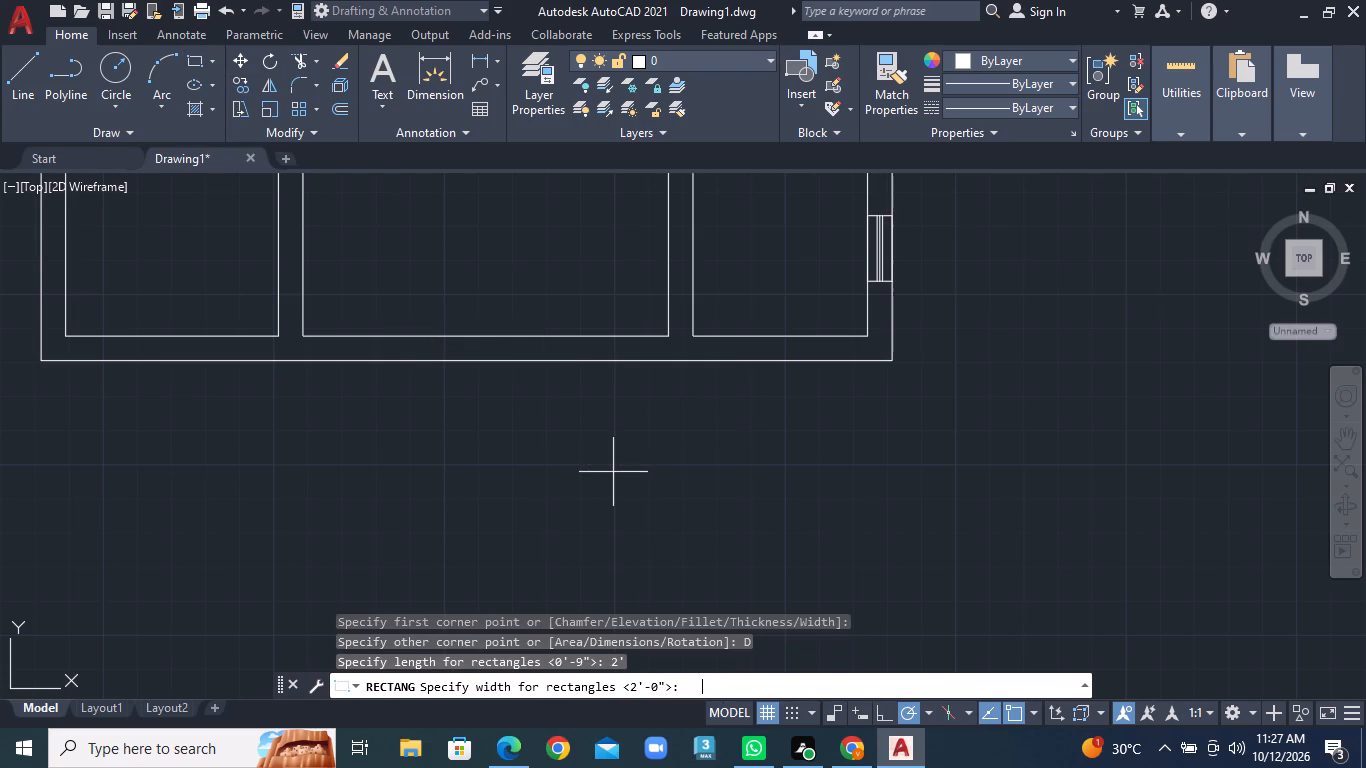
type("9\"")
key("Return")
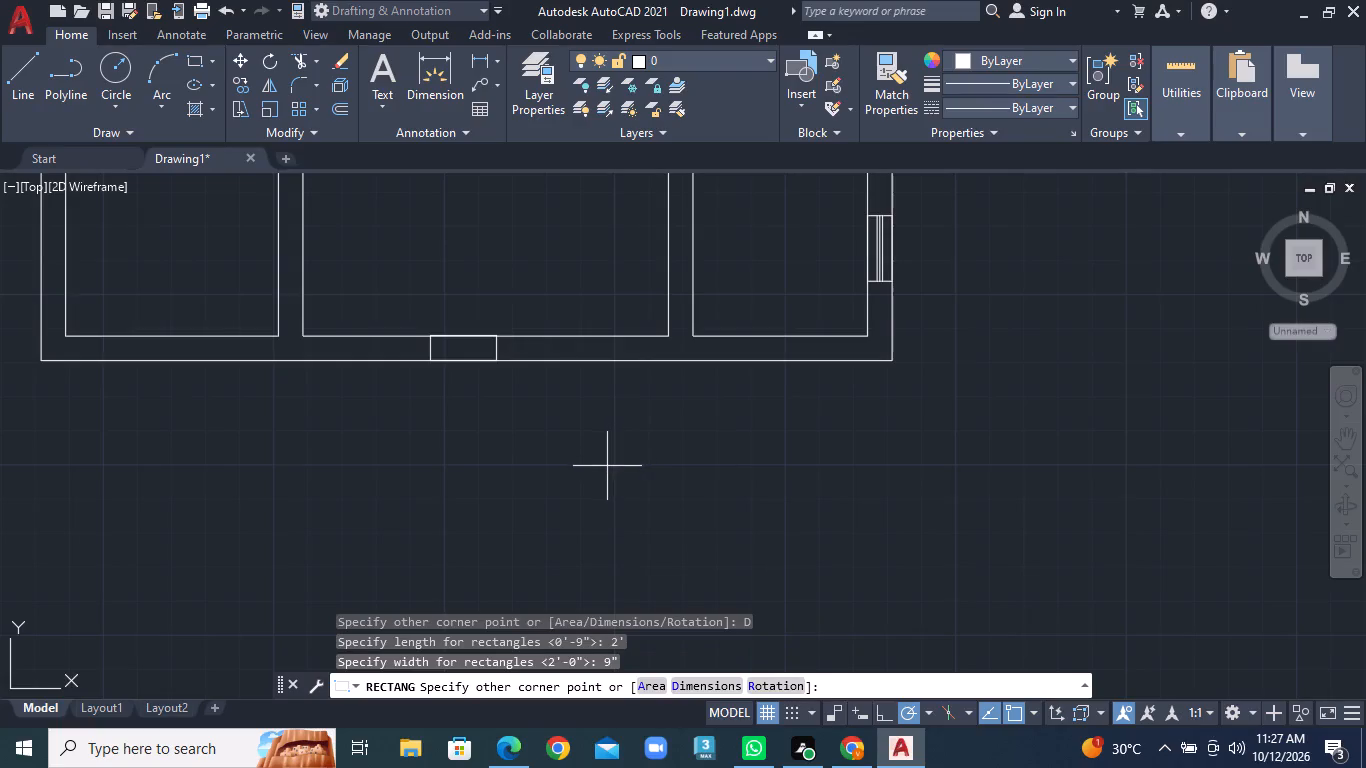
left_click(525, 463)
Draw a horizontal centre line through the bottom wall's window rectangle between the midpoints of its two short sides.
scroll(440, 277, "down", 1)
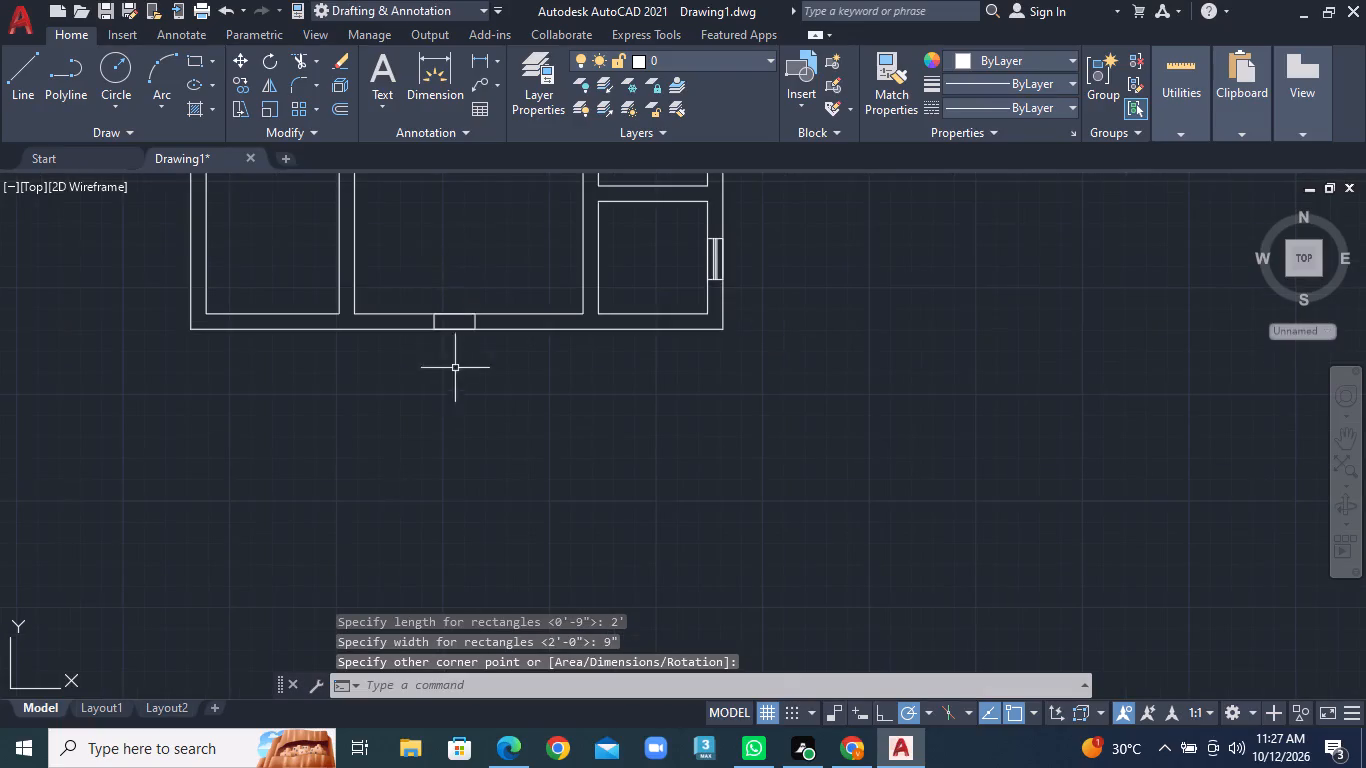
scroll(458, 362, "up", 2)
scroll(470, 270, "up", 1)
middle_click_drag(470, 270, 524, 490)
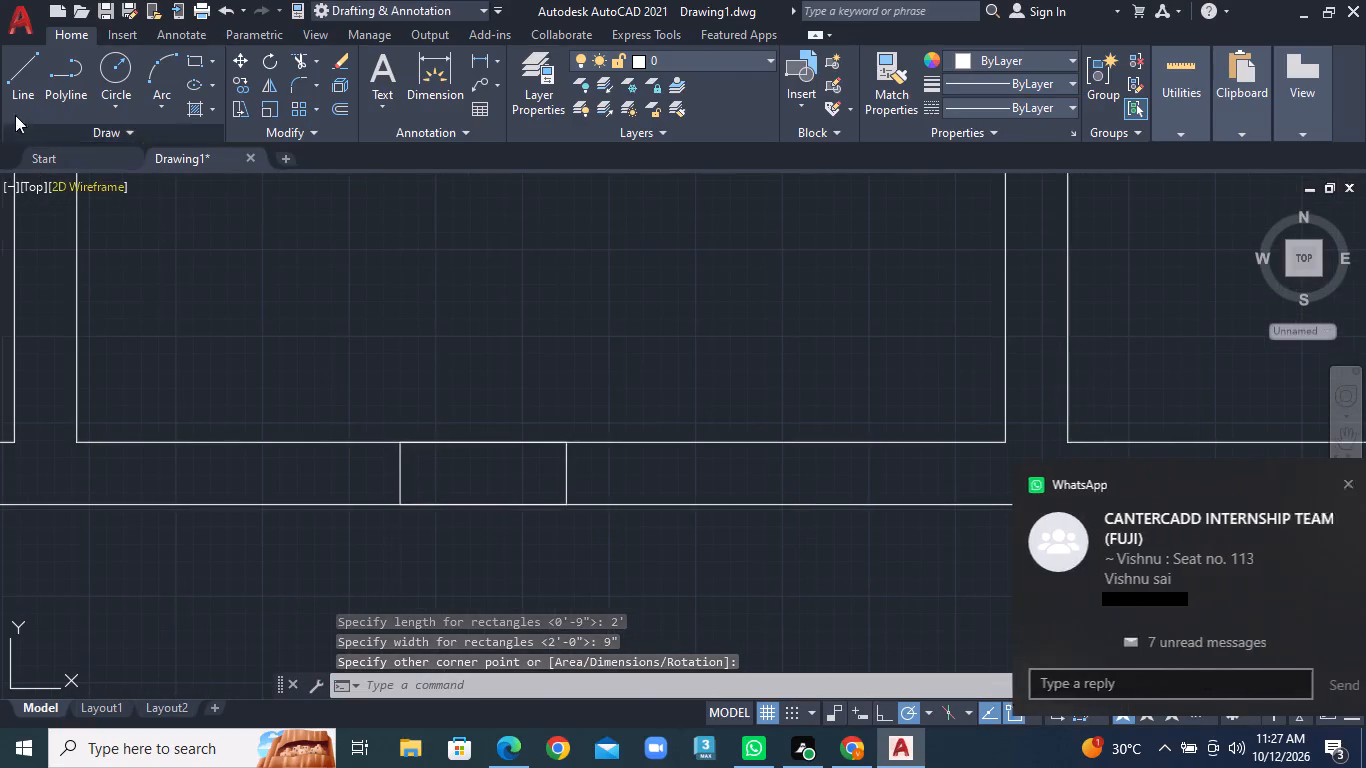
left_click(13, 76)
middle_click_drag(347, 343, 347, 258)
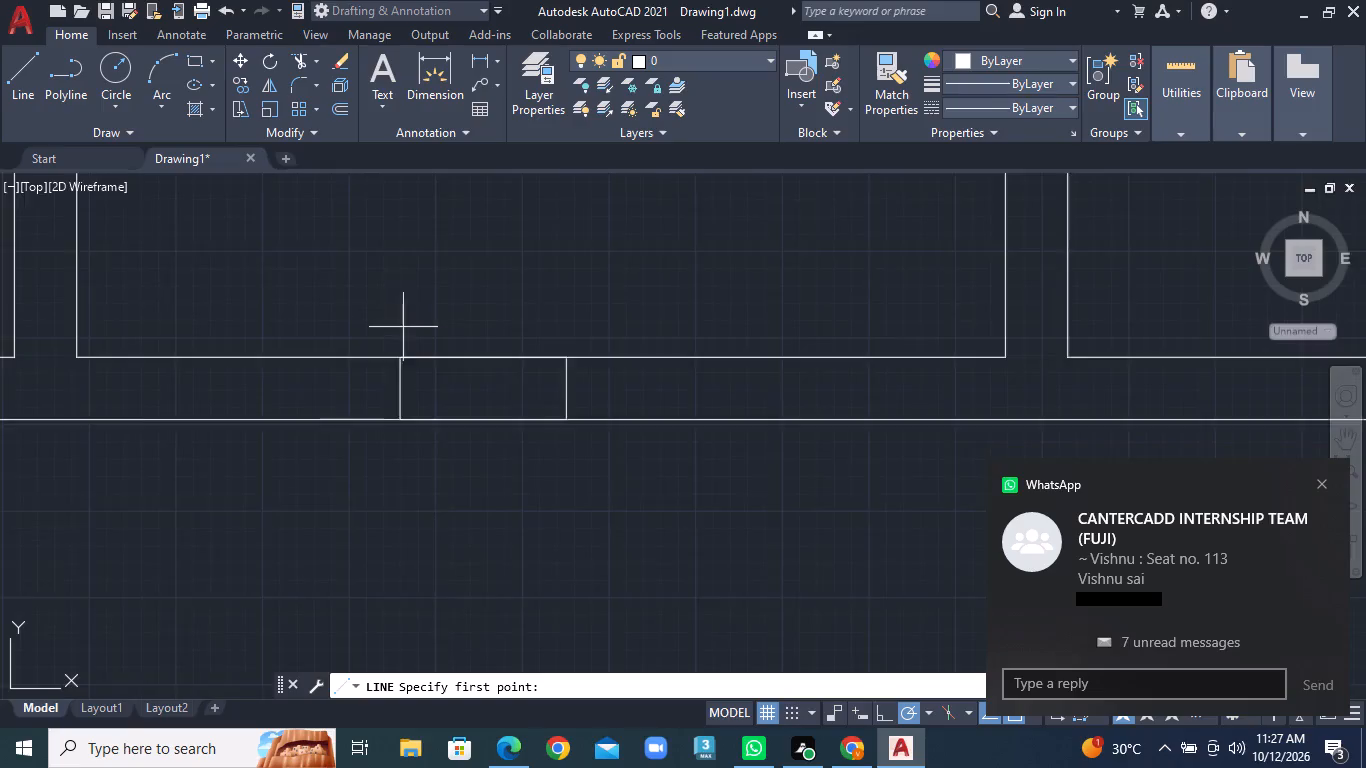
scroll(414, 329, "up", 1)
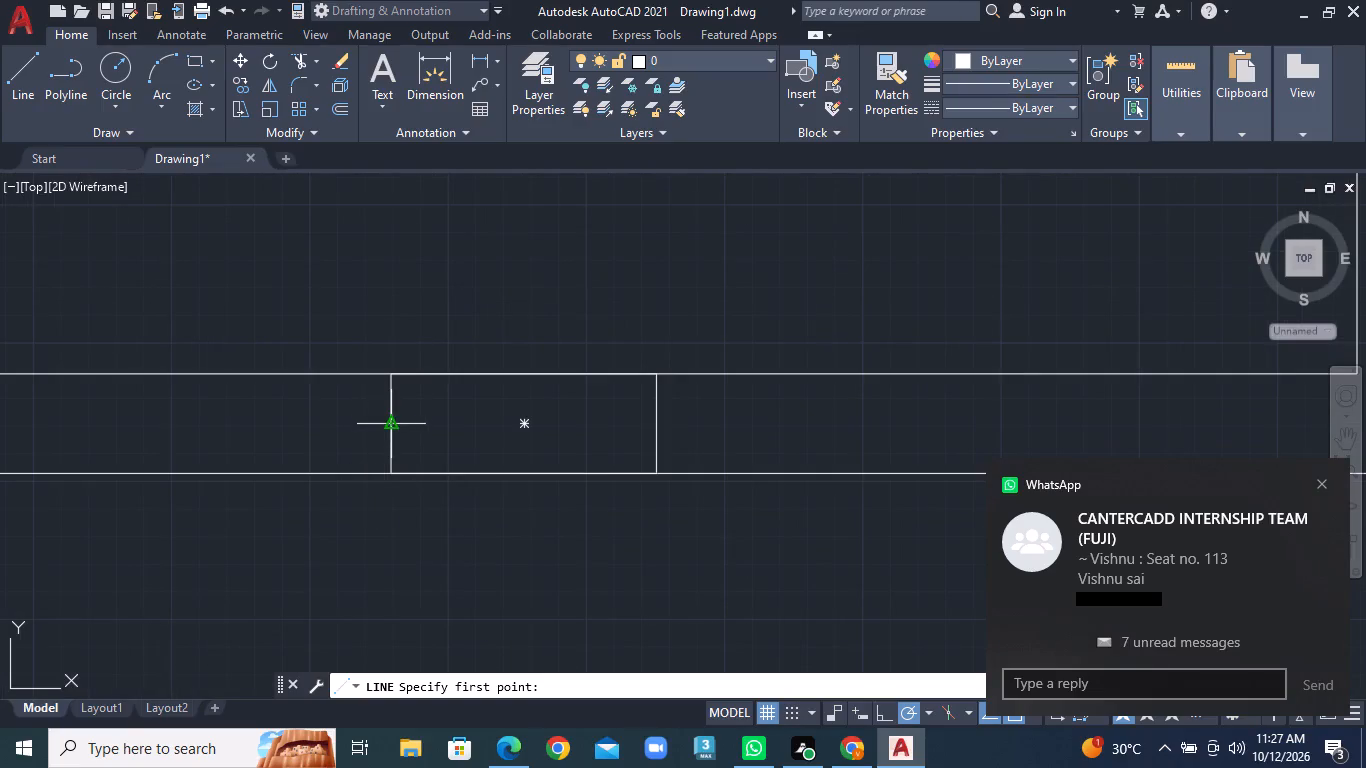
left_click(386, 419)
left_click(658, 416)
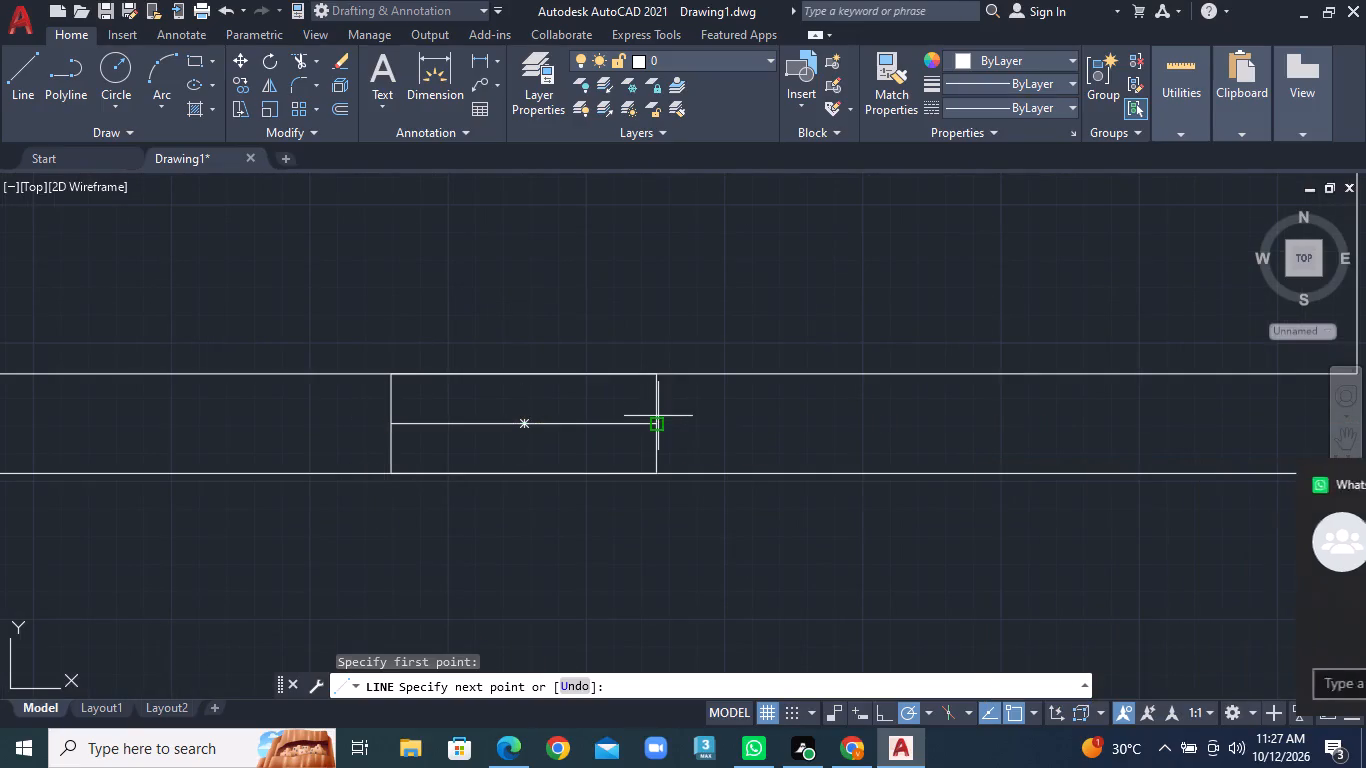
right_click(658, 416)
left_click(690, 428)
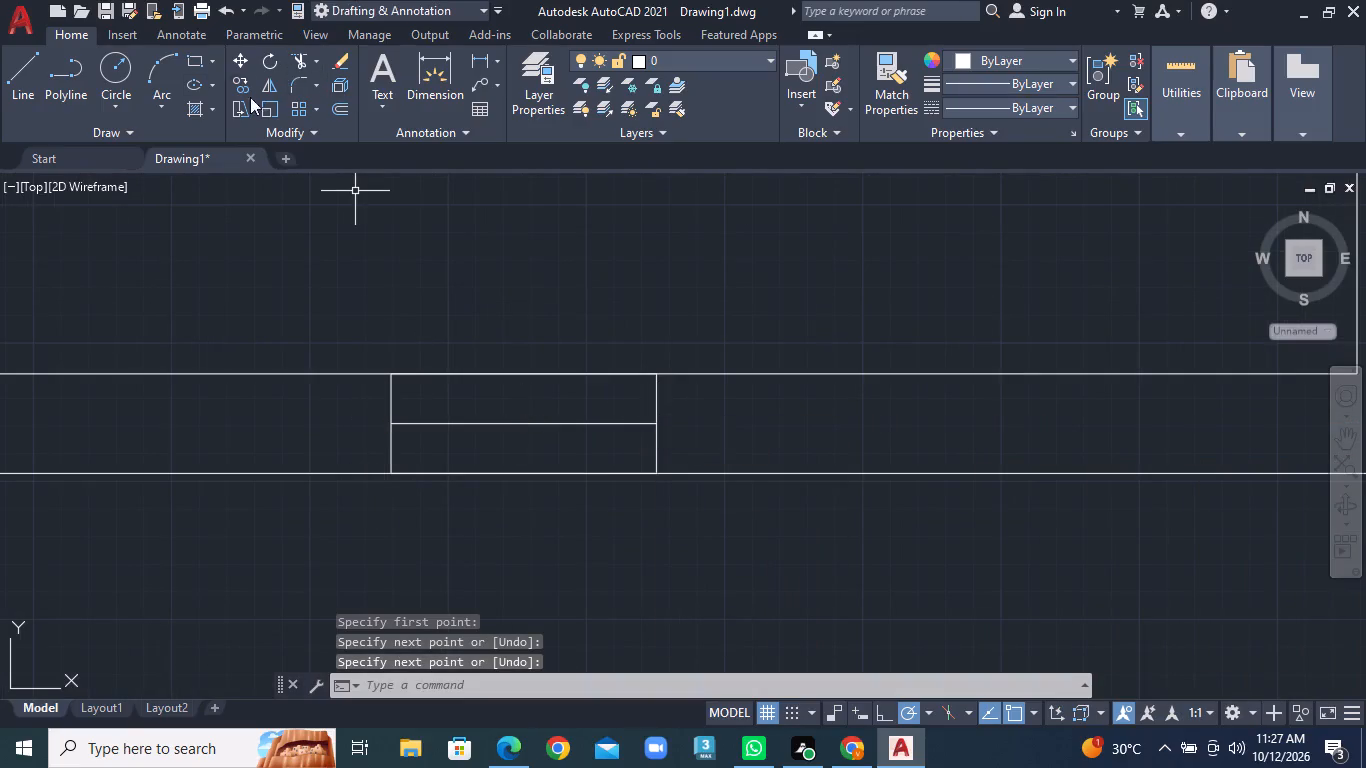
Offset the bottom wall window's horizontal centre line 1" to both sides.
left_click(343, 110)
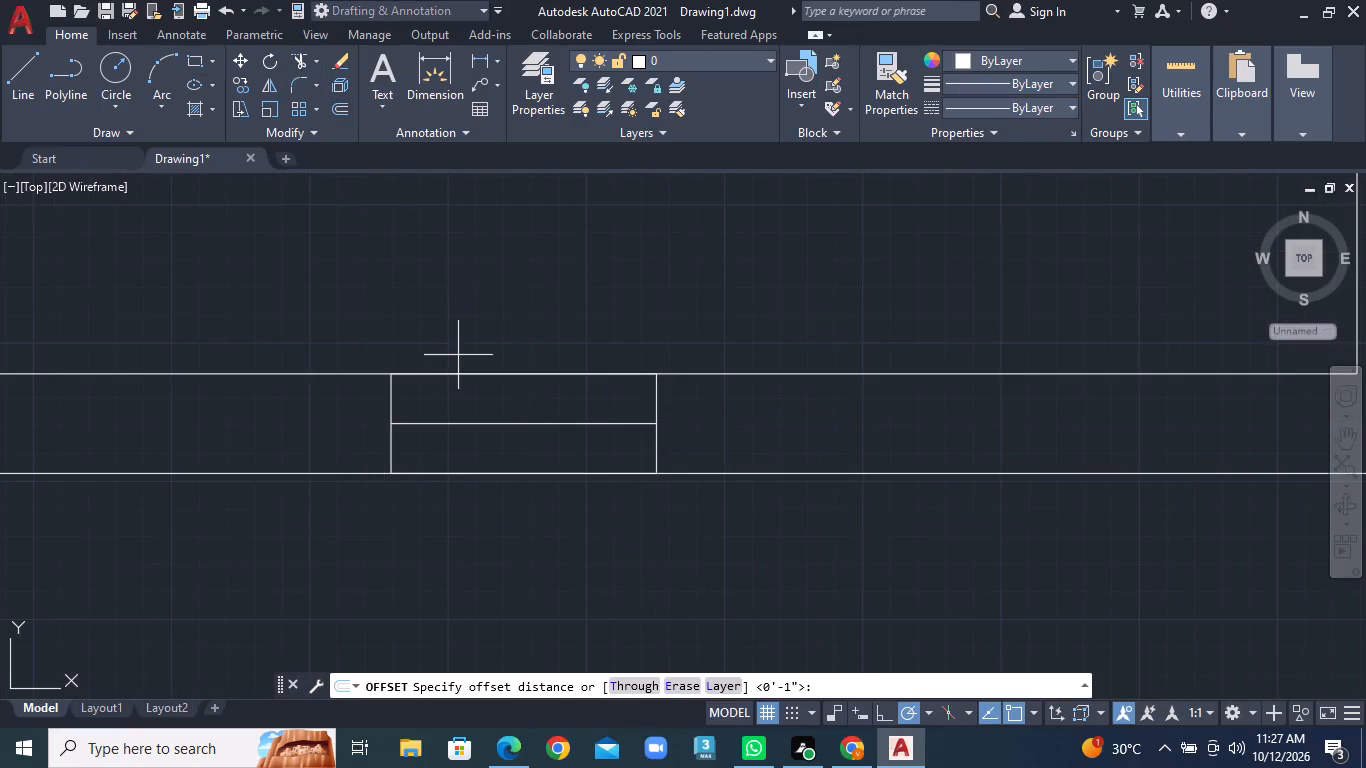
type("1\"")
key("Return")
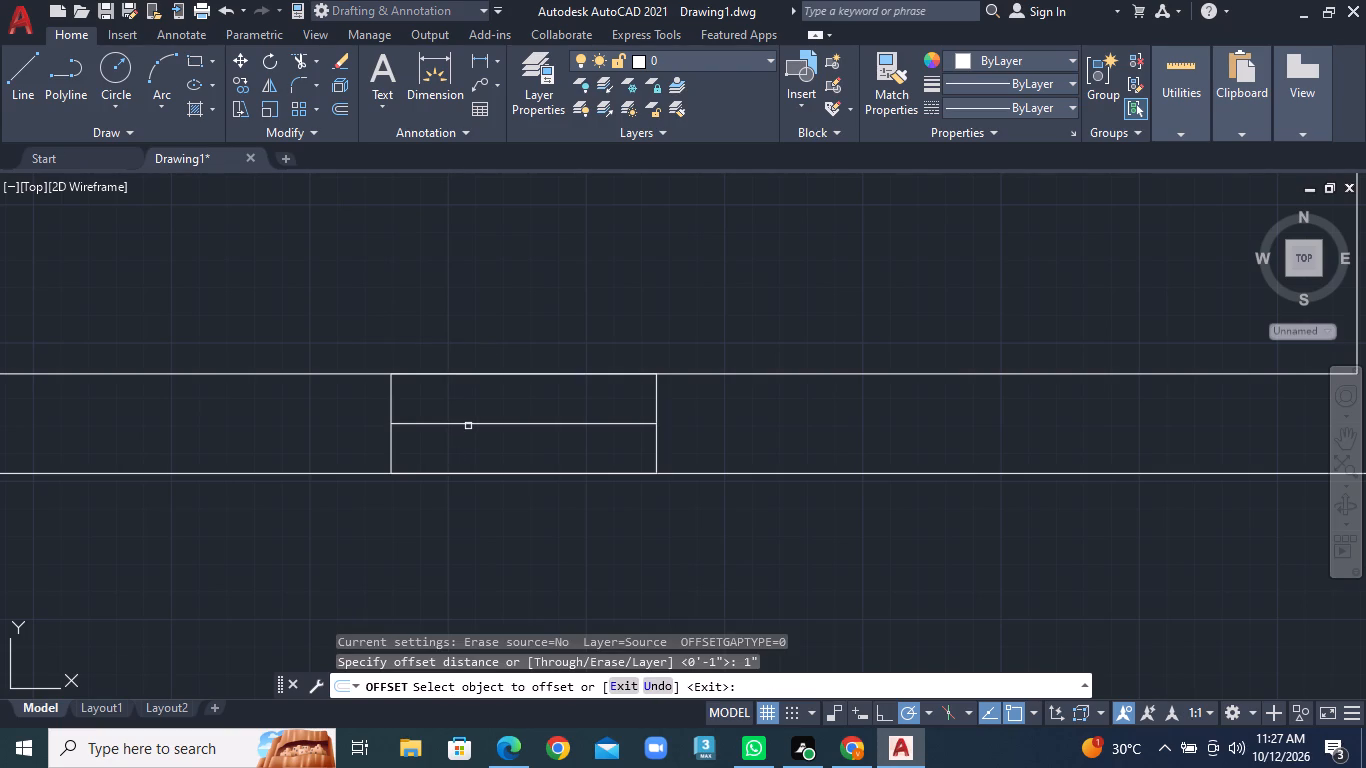
left_click(482, 422)
left_click(502, 367)
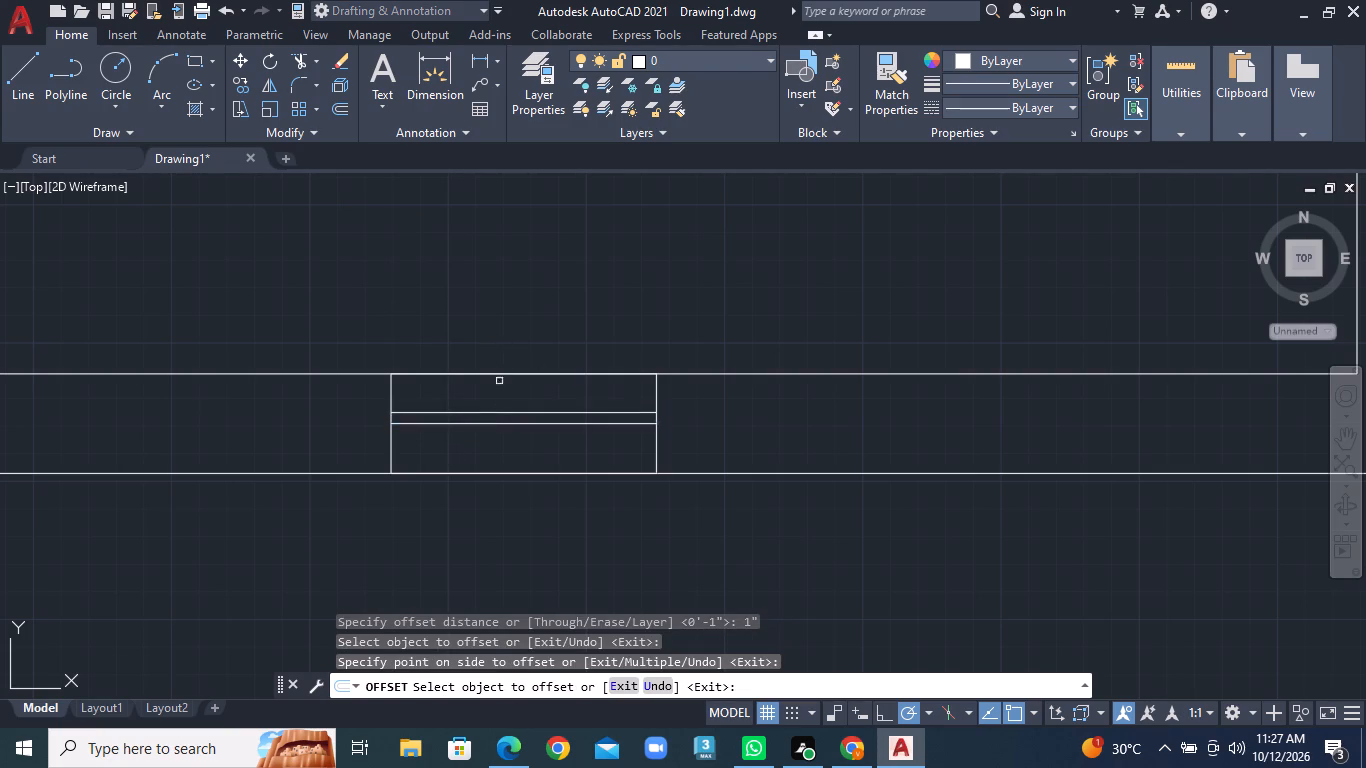
left_click(497, 423)
left_click(494, 451)
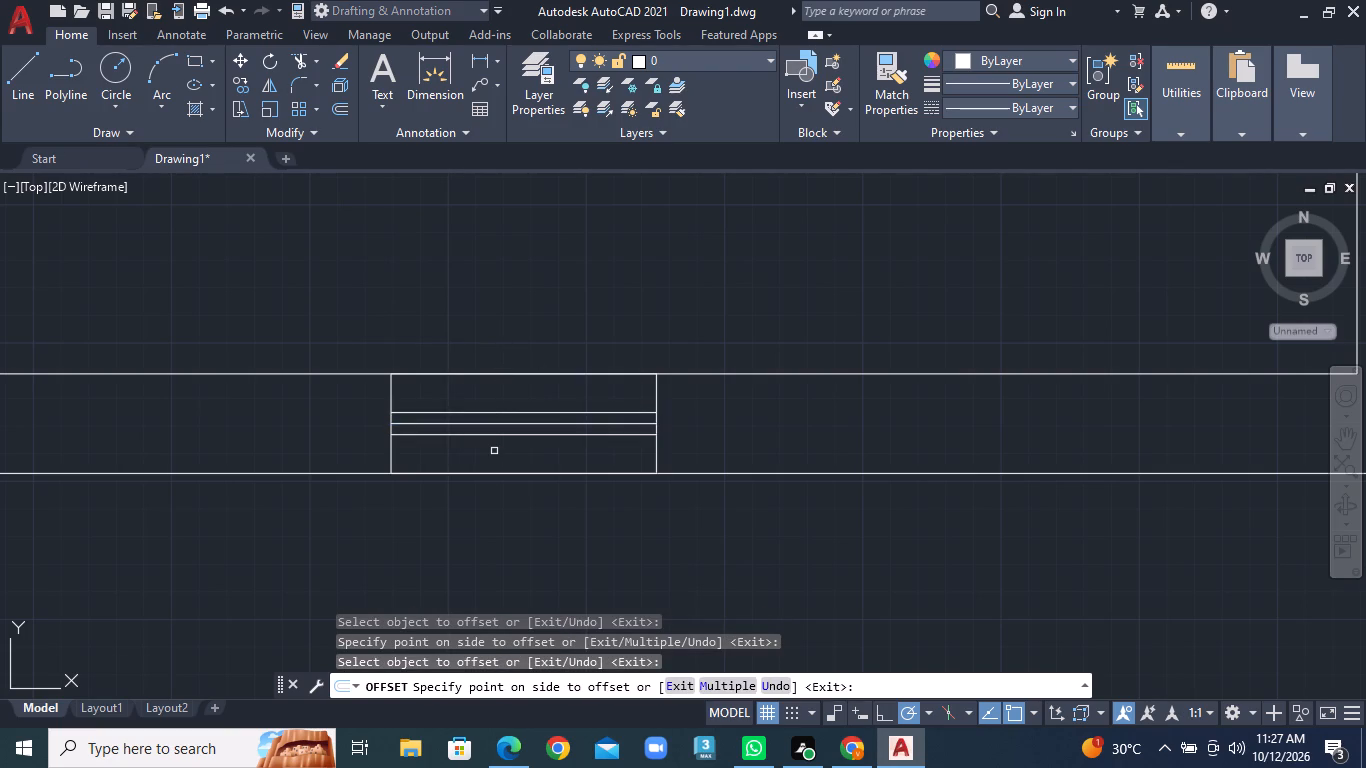
Look over the whole floor plan and the window symbols in its outer walls.
scroll(494, 451, "down", 3)
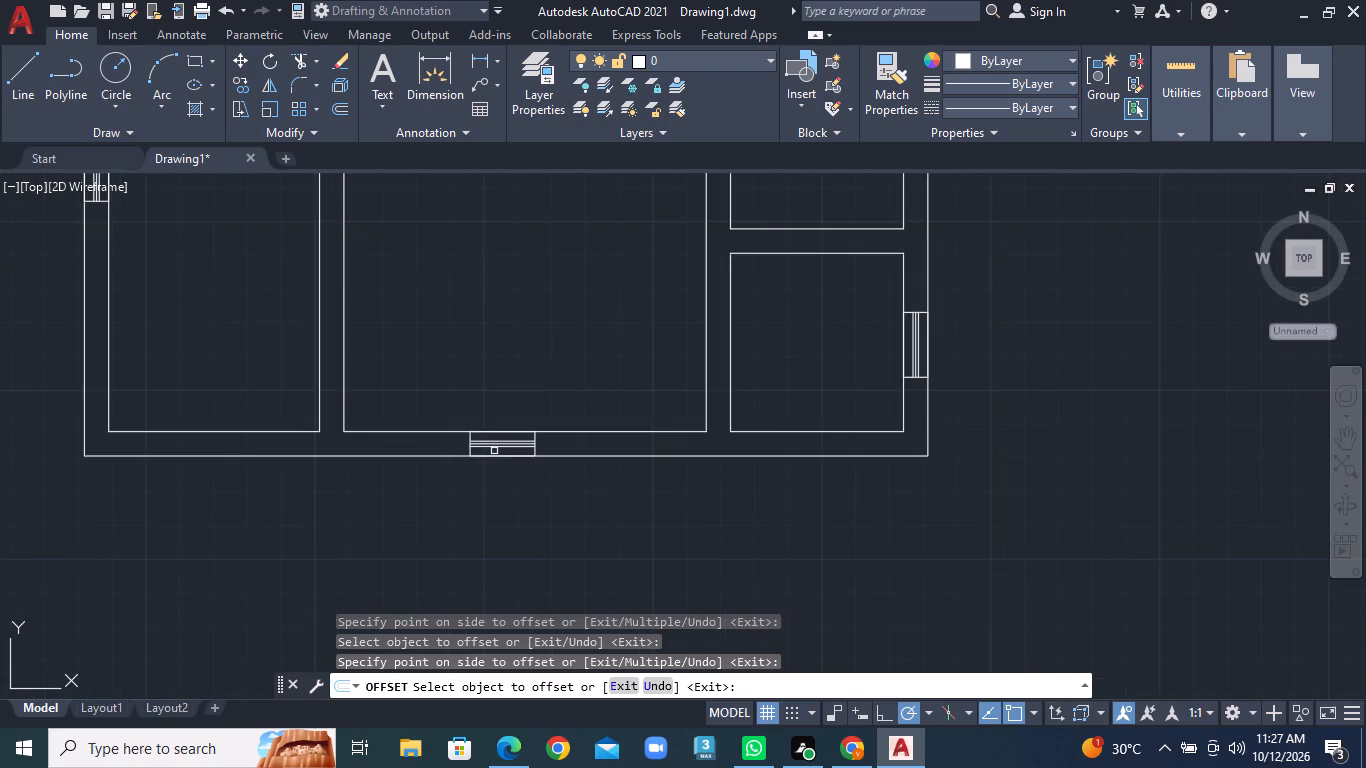
scroll(494, 451, "down", 3)
scroll(494, 451, "up", 2)
middle_click_drag(560, 342, 552, 426)
scroll(552, 426, "up", 1)
scroll(552, 426, "down", 2)
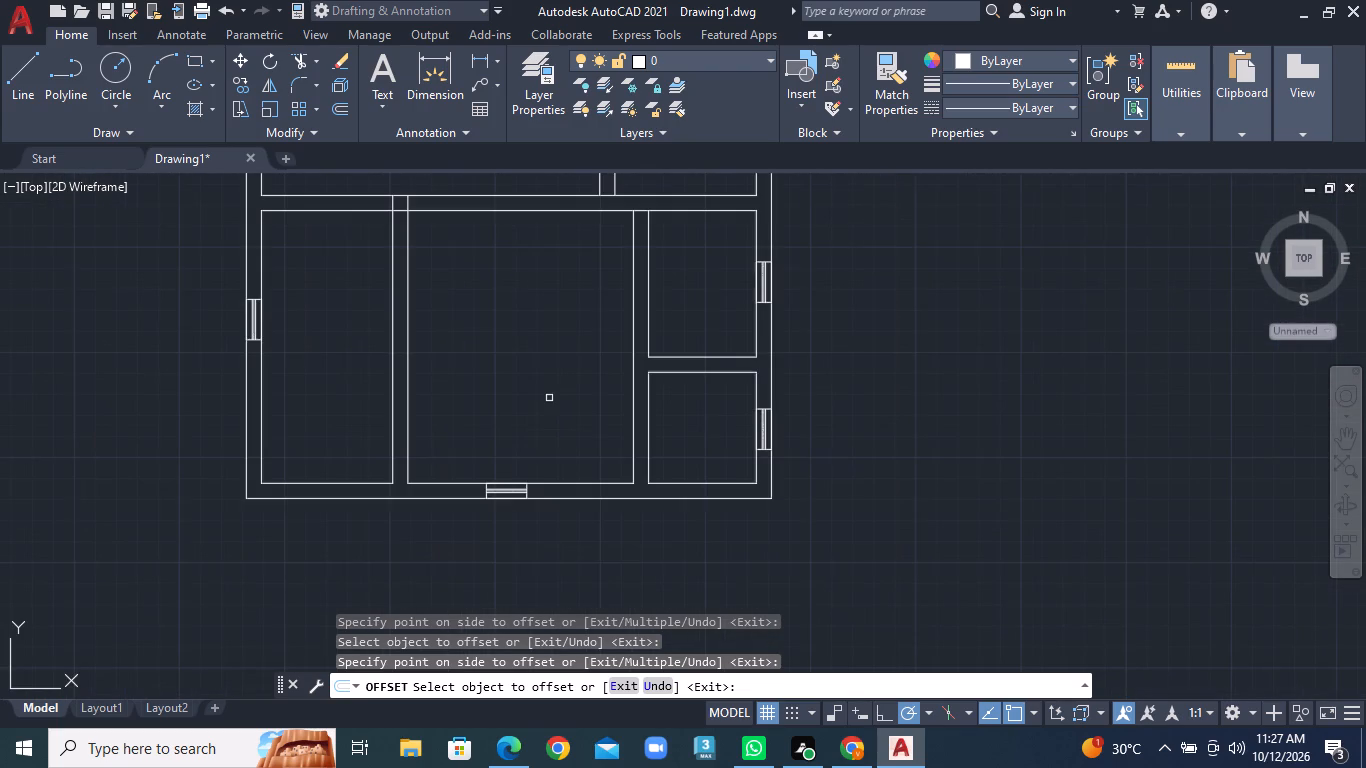
middle_click_drag(549, 398, 545, 501)
scroll(549, 398, "down", 2)
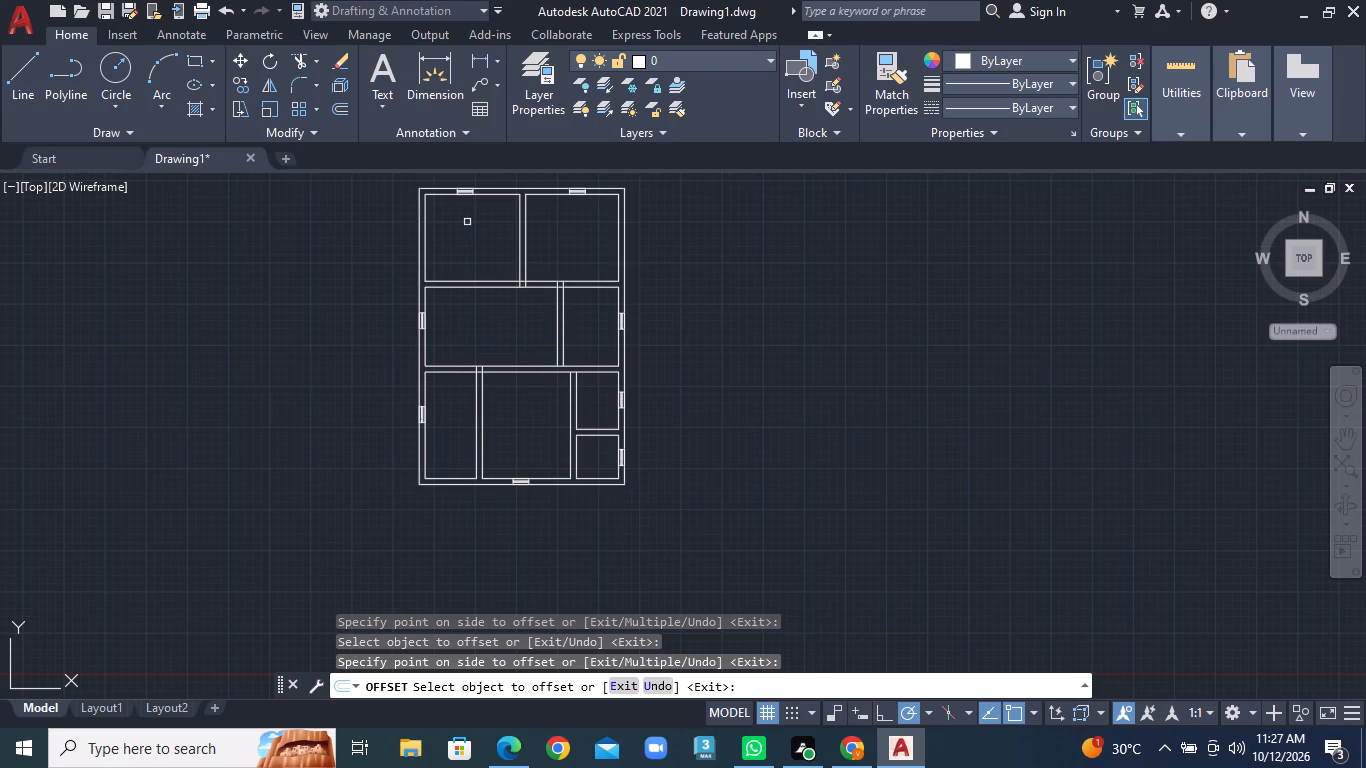
Draw a door leaf 2' long and 1" thick with lines, rising from the top-right room's lower wall just right of the central partition.
middle_click_drag(504, 177, 518, 237)
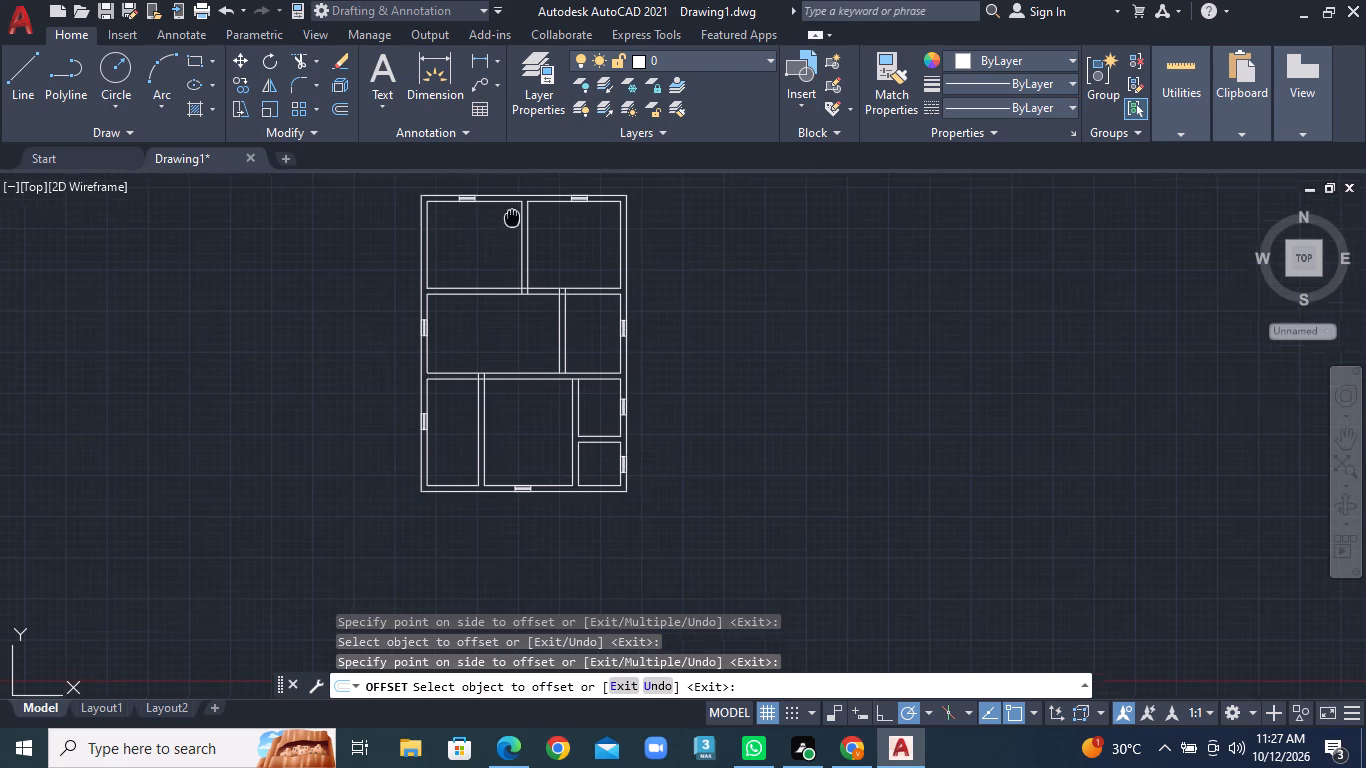
middle_click_drag(518, 237, 518, 250)
scroll(509, 347, "up", 3)
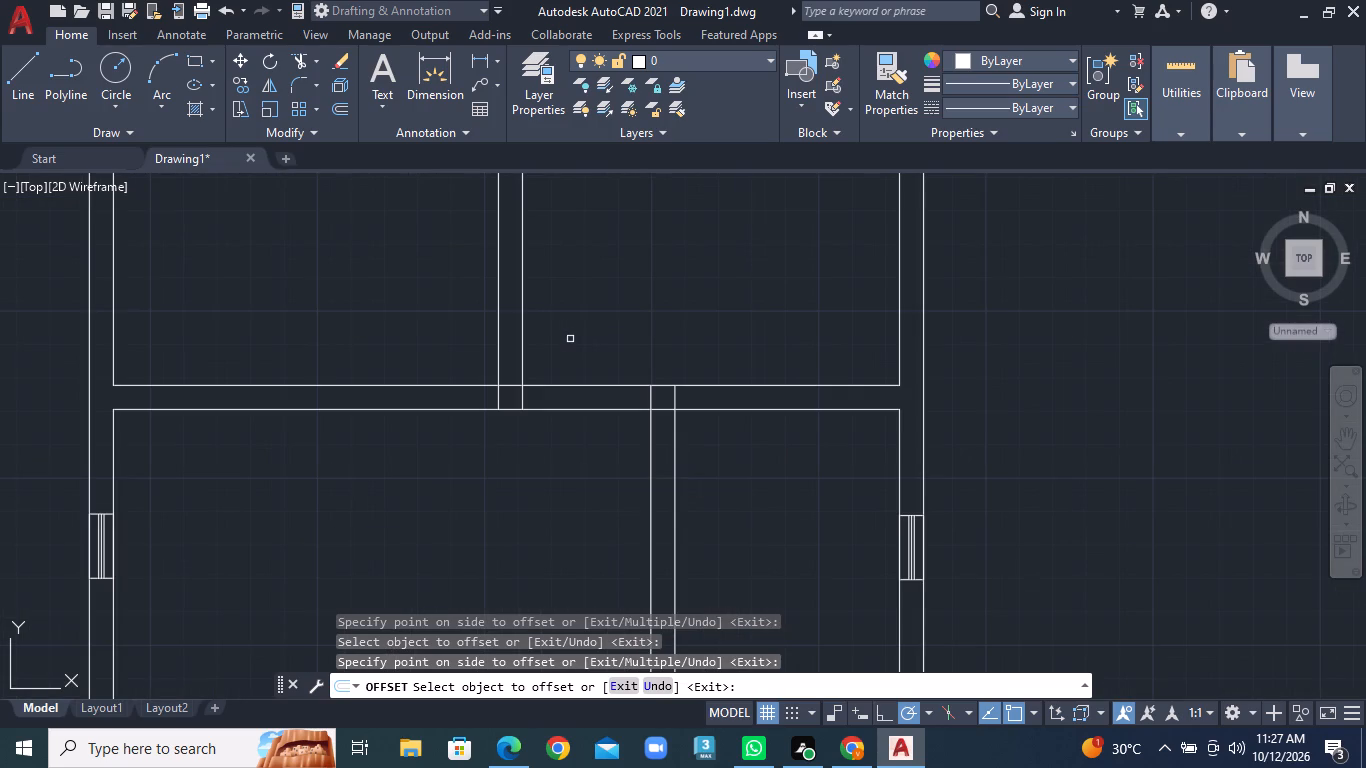
middle_click_drag(539, 339, 531, 366)
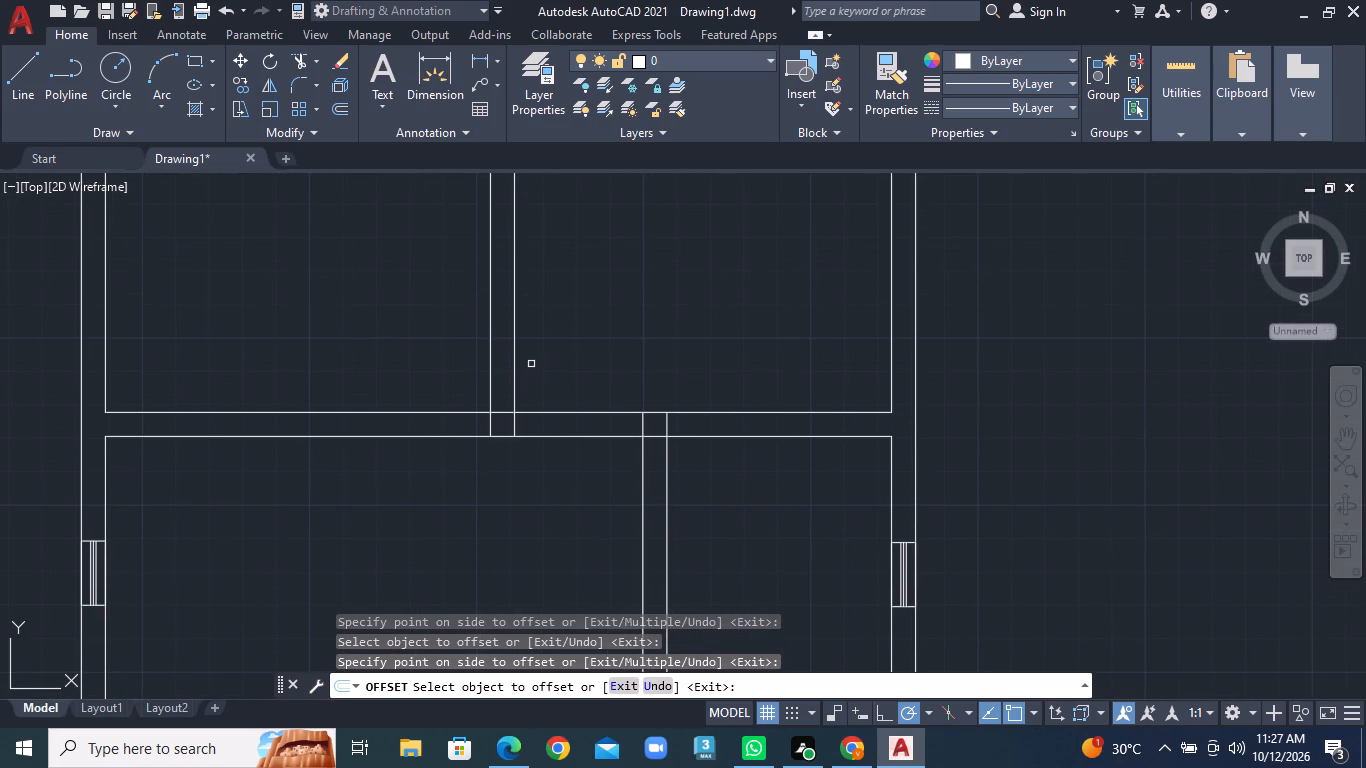
scroll(531, 364, "up", 1)
left_click(11, 73)
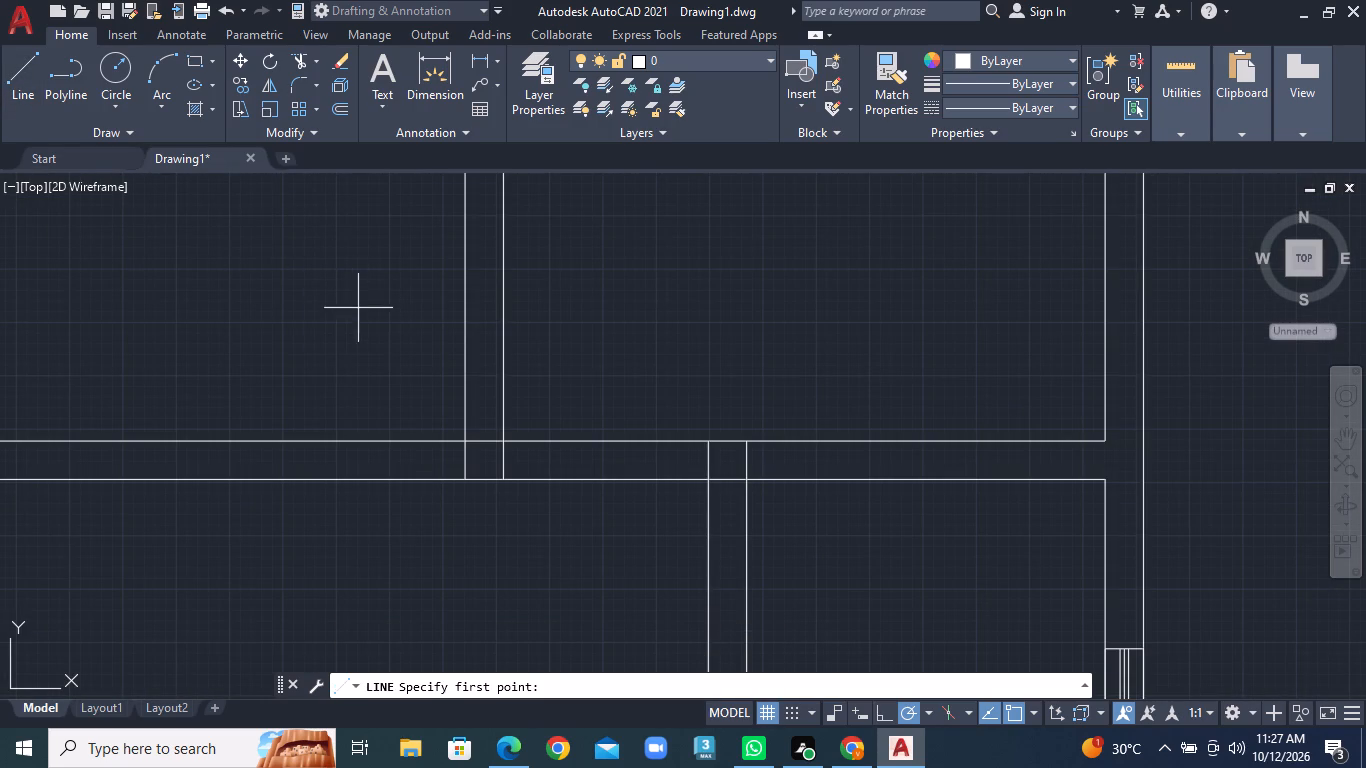
left_click(532, 442)
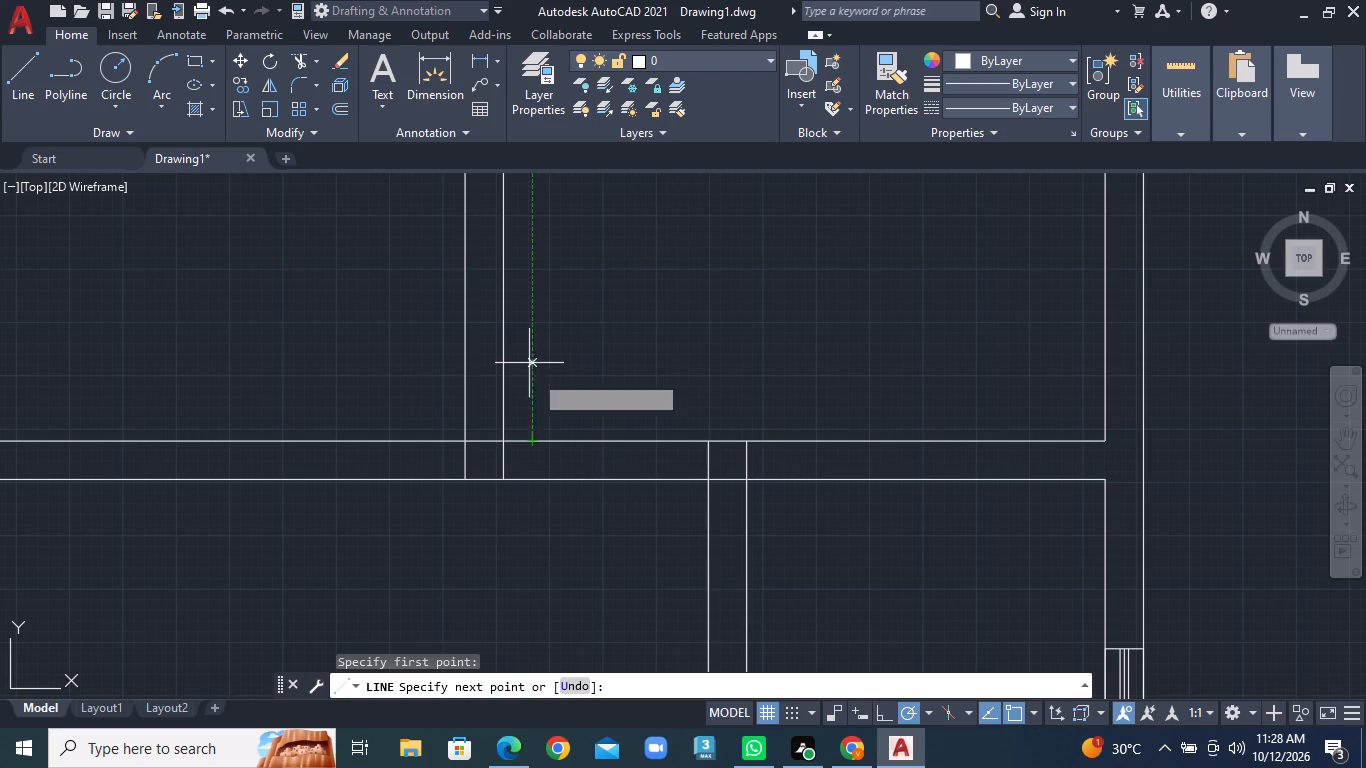
type("2'")
key("Return")
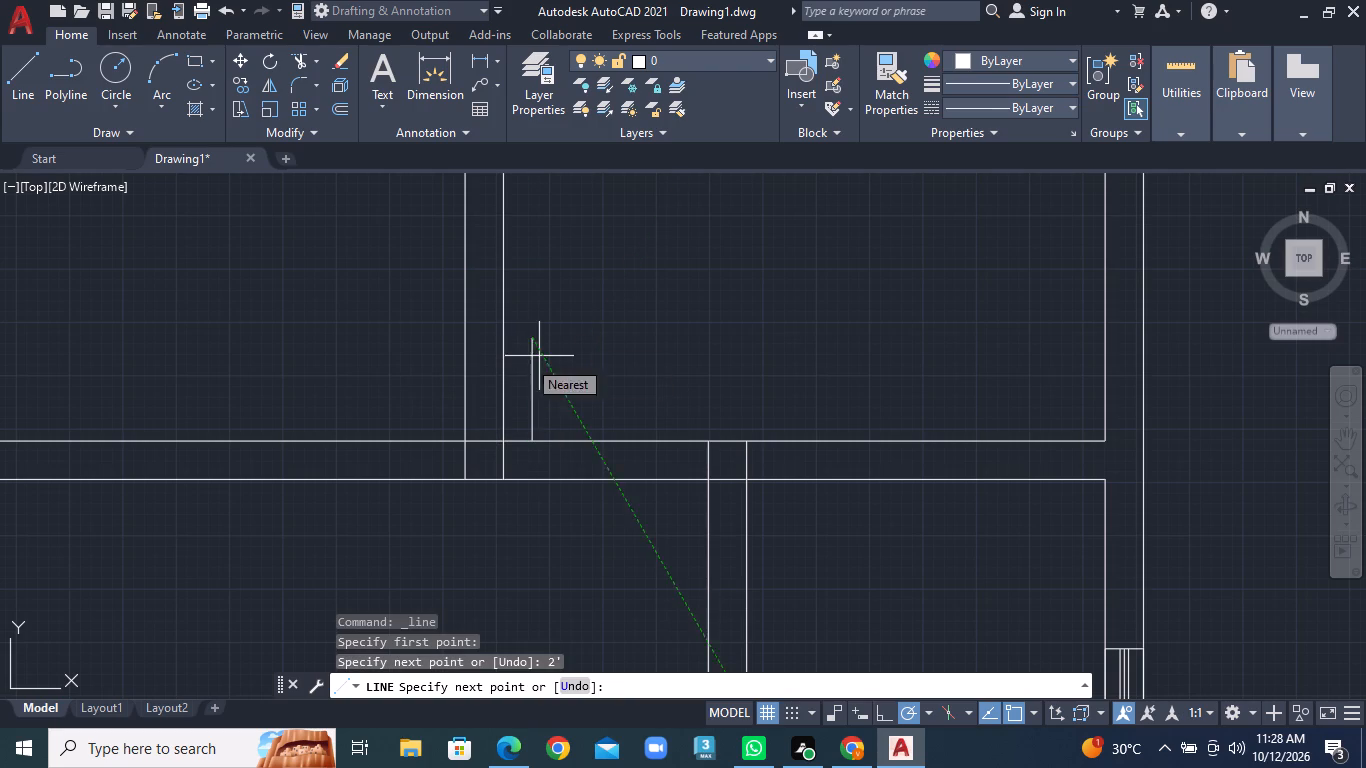
type("1\"")
key("Return")
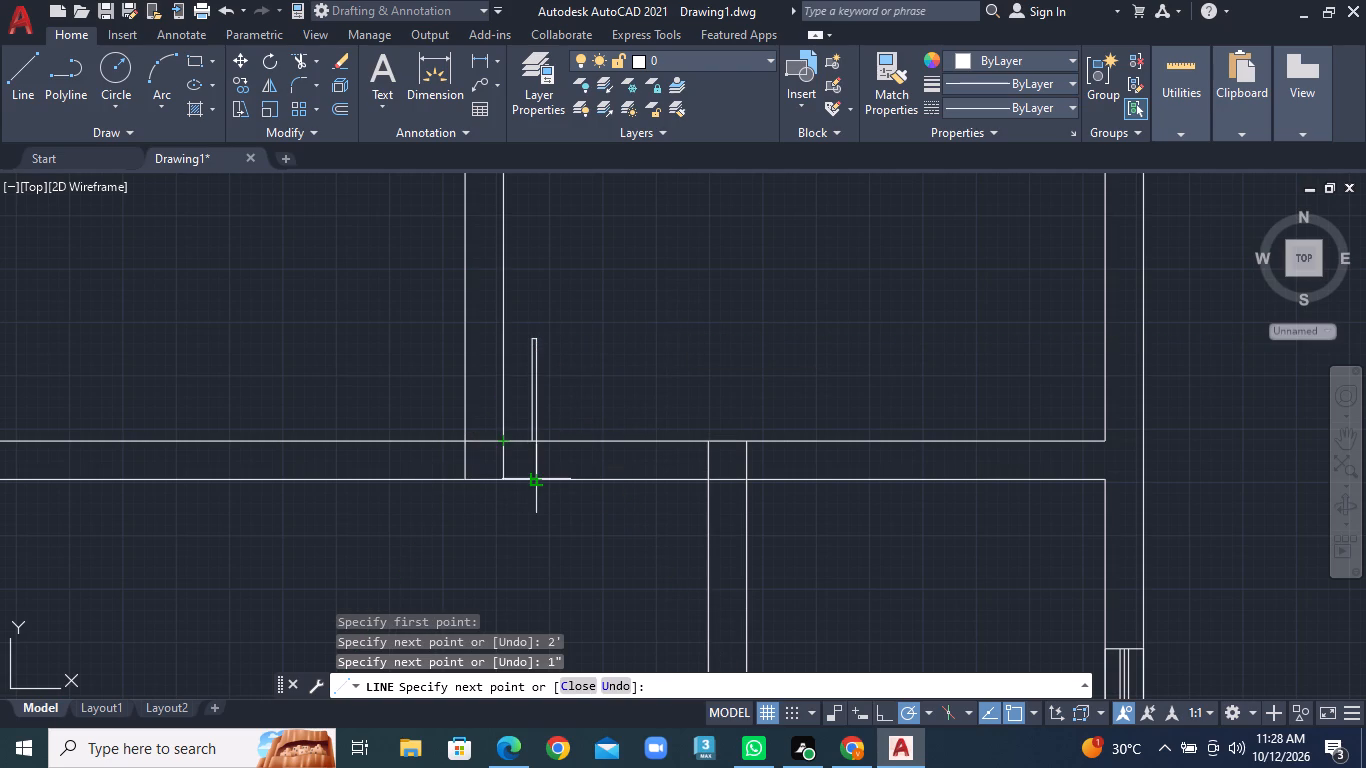
type("2'")
key("Return")
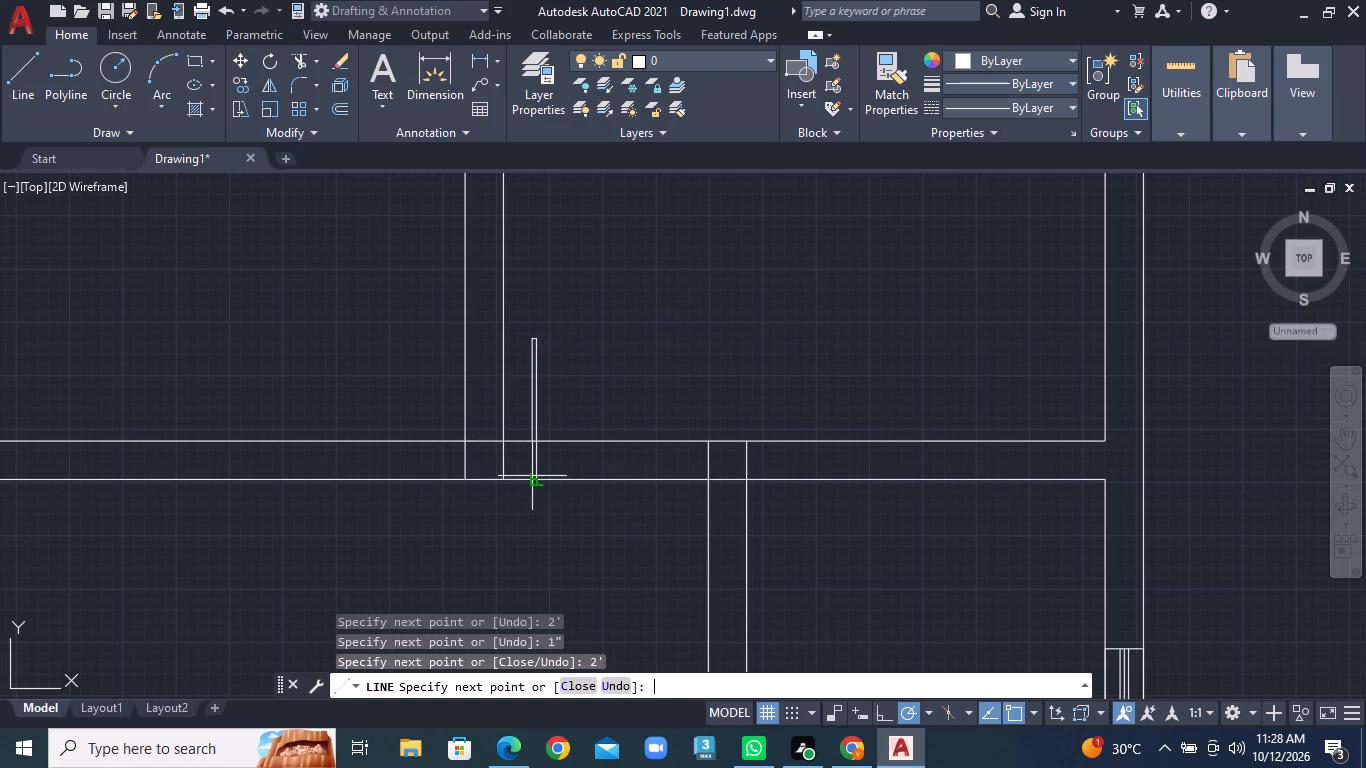
right_click(785, 320)
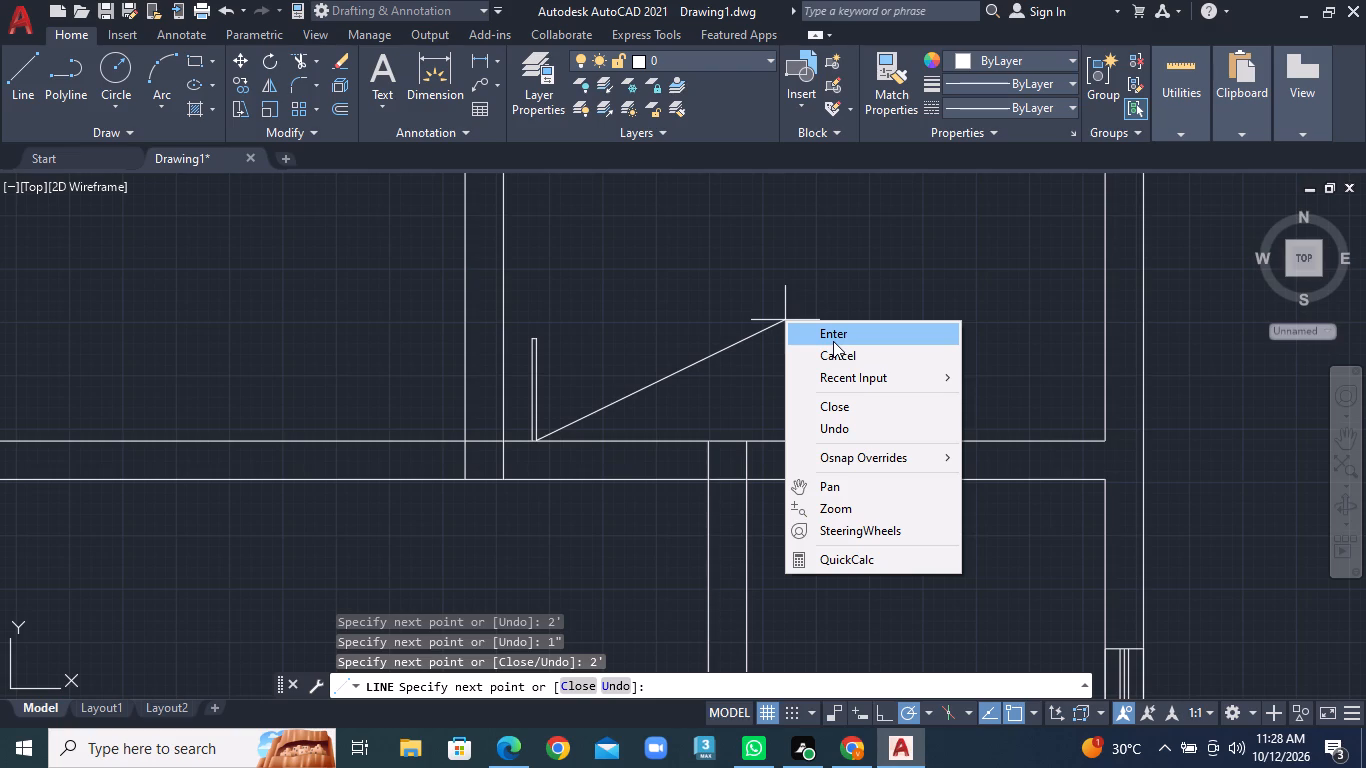
left_click(833, 341)
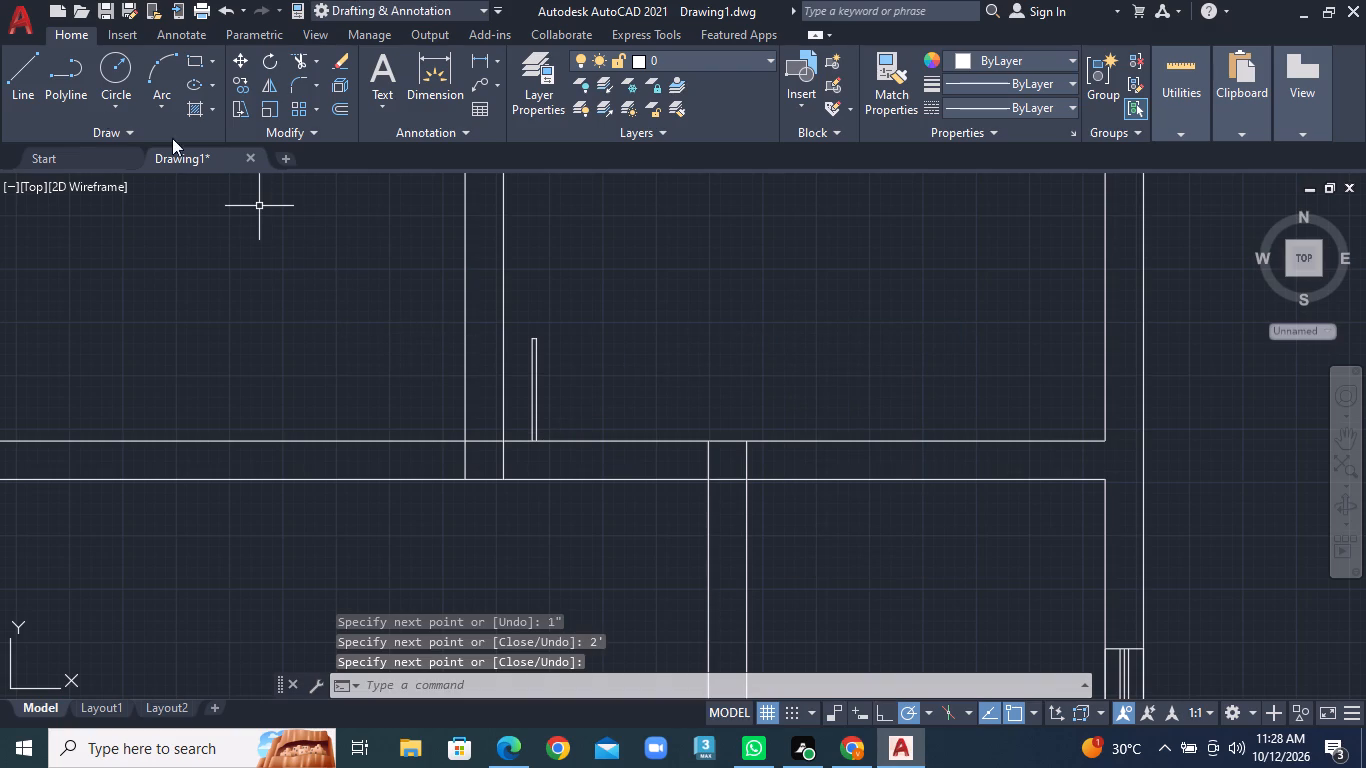
Draw a door leaf 2' long and 1" thick with lines, rising from the top-left room's lower wall just left of the central partition.
left_click(19, 77)
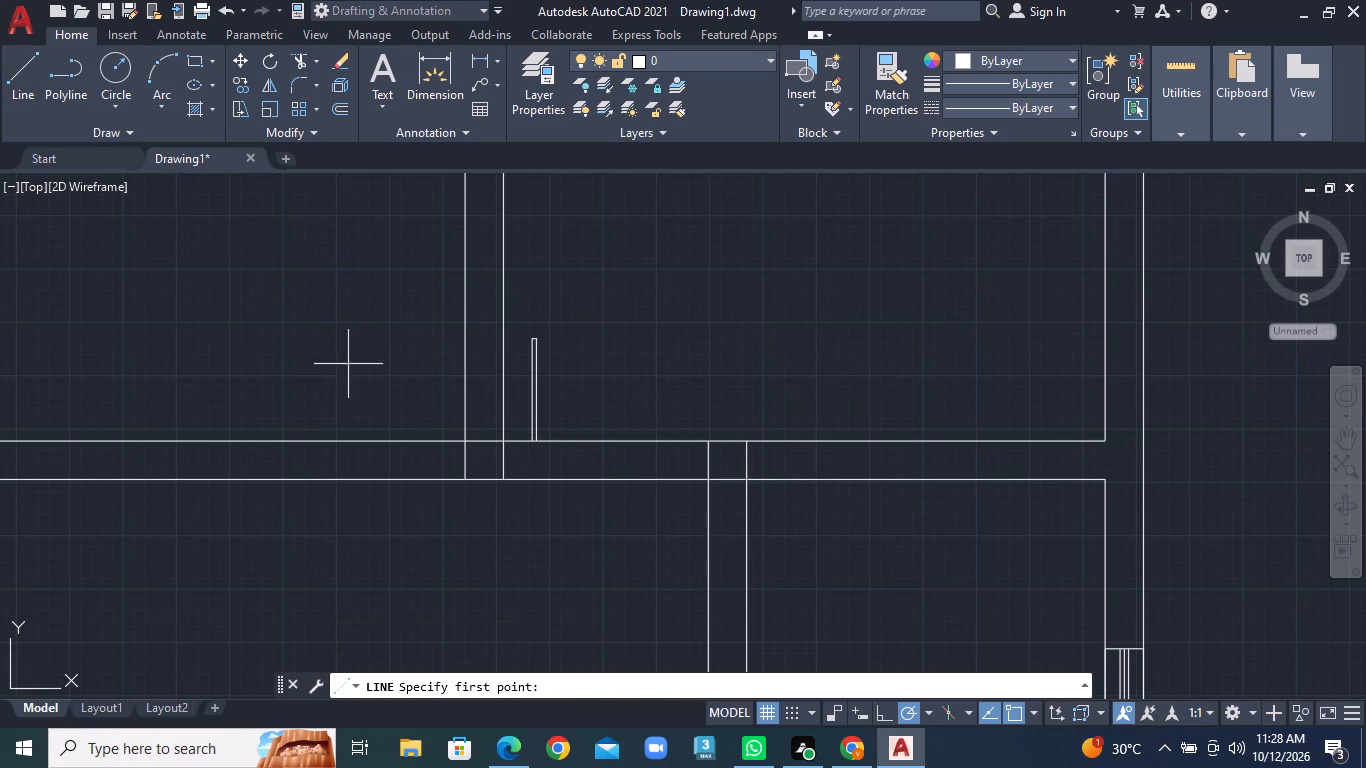
left_click(435, 440)
type("2'")
key("Return")
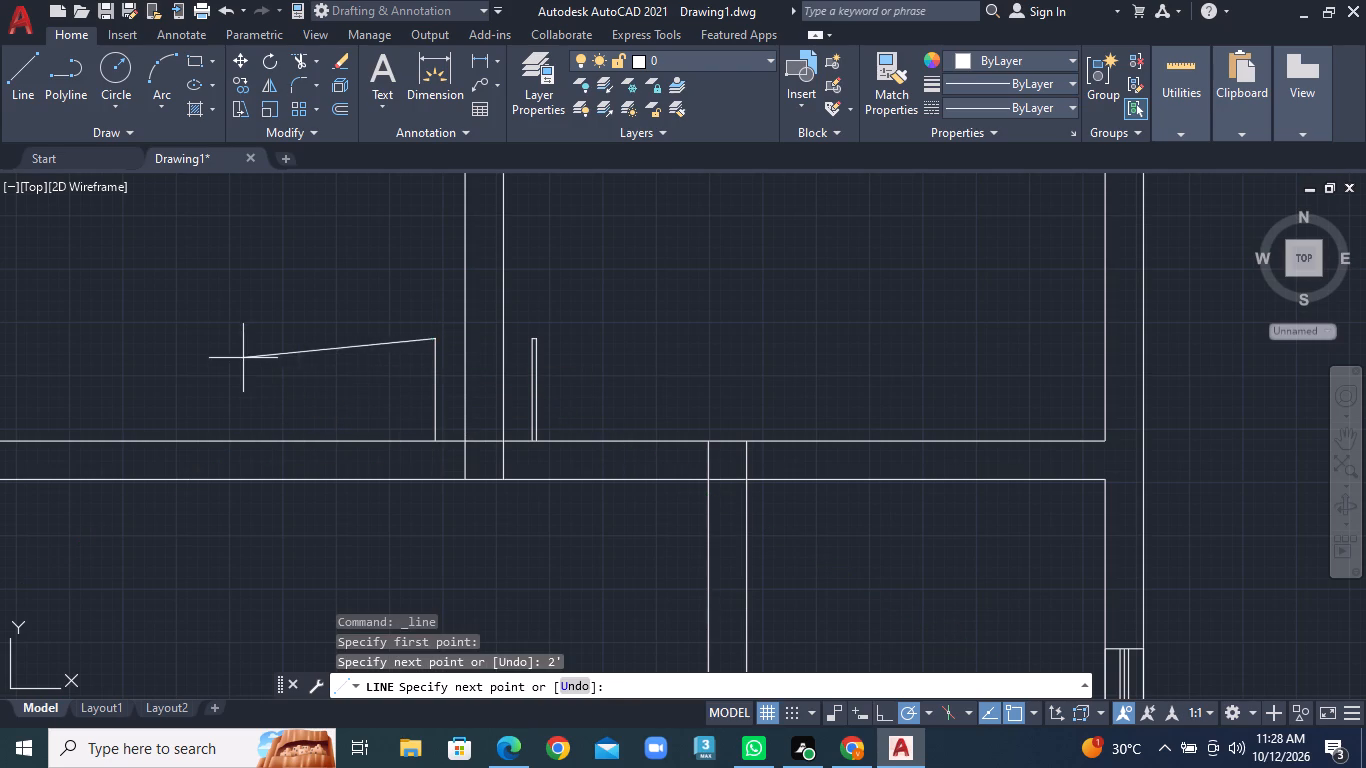
type("1\"")
key("Return")
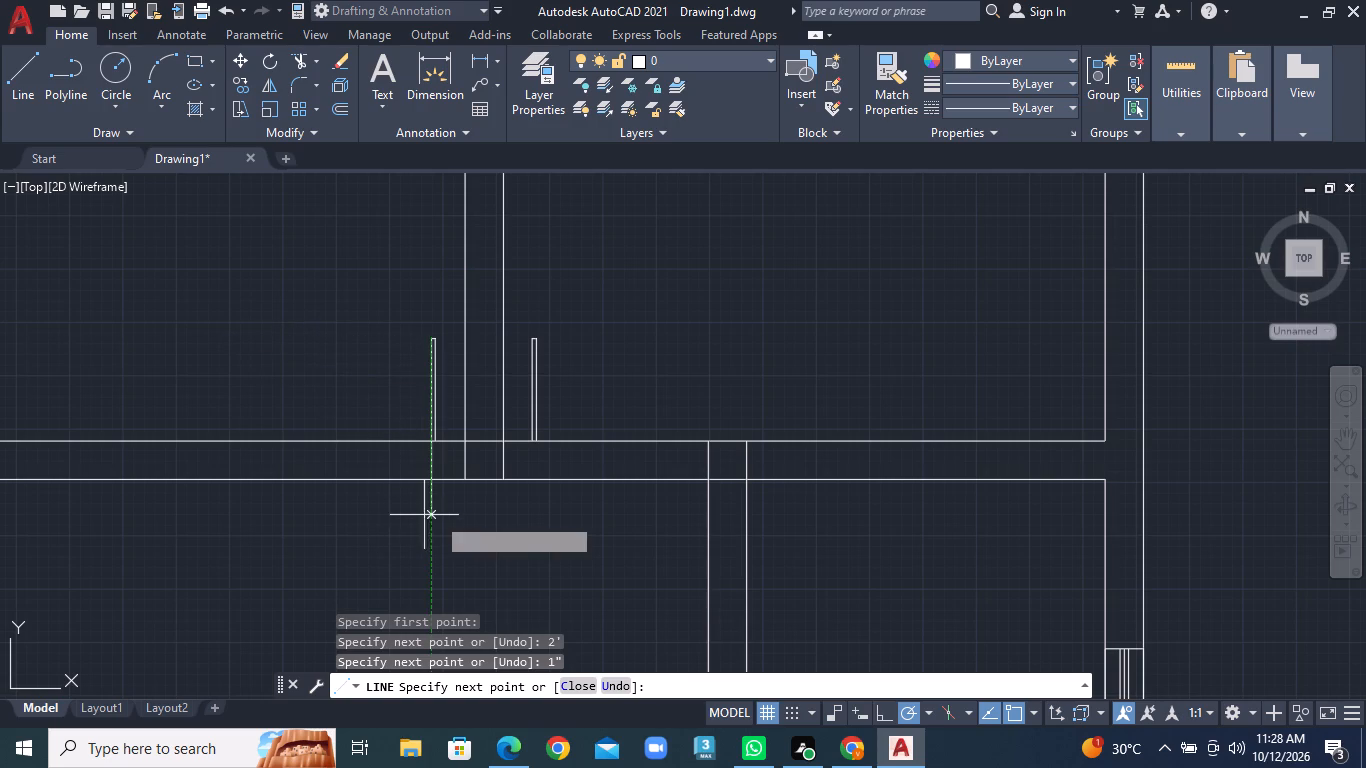
type("2'")
key("Return")
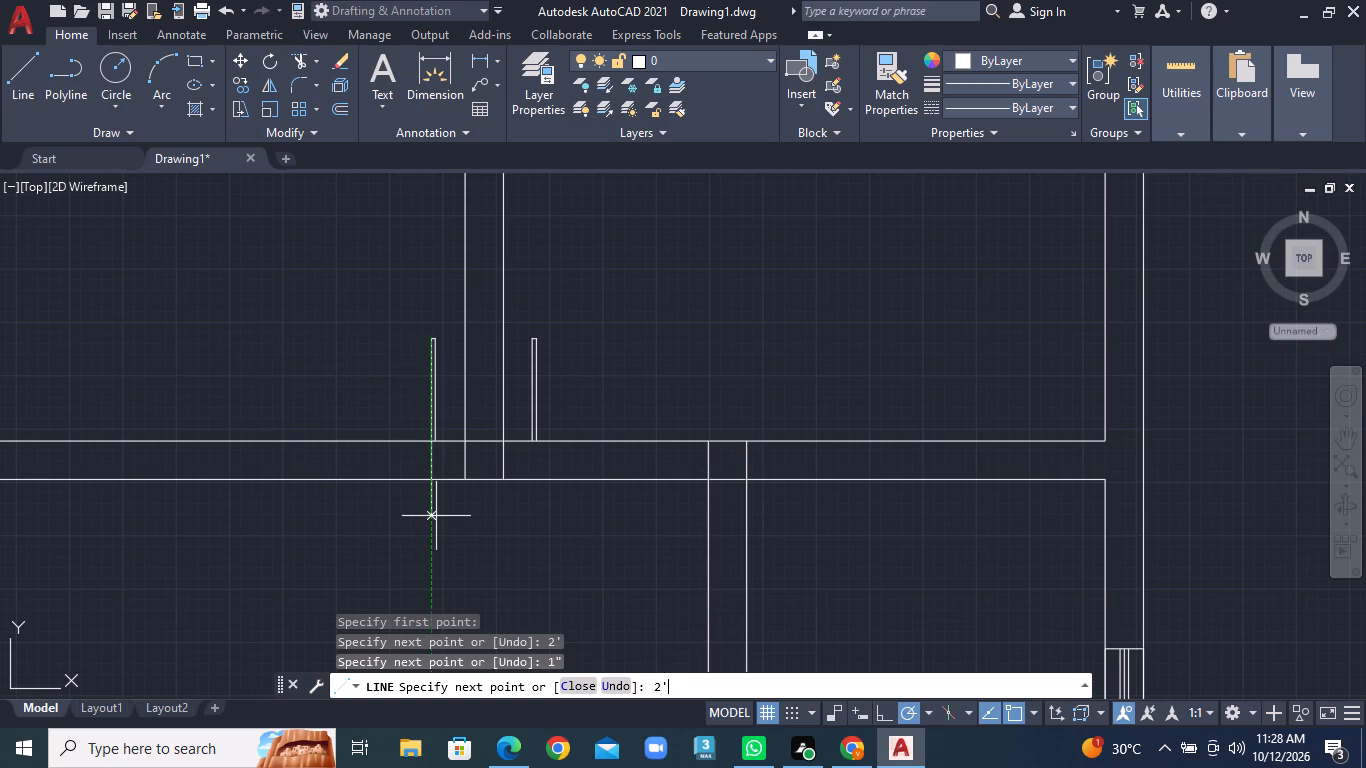
right_click(284, 364)
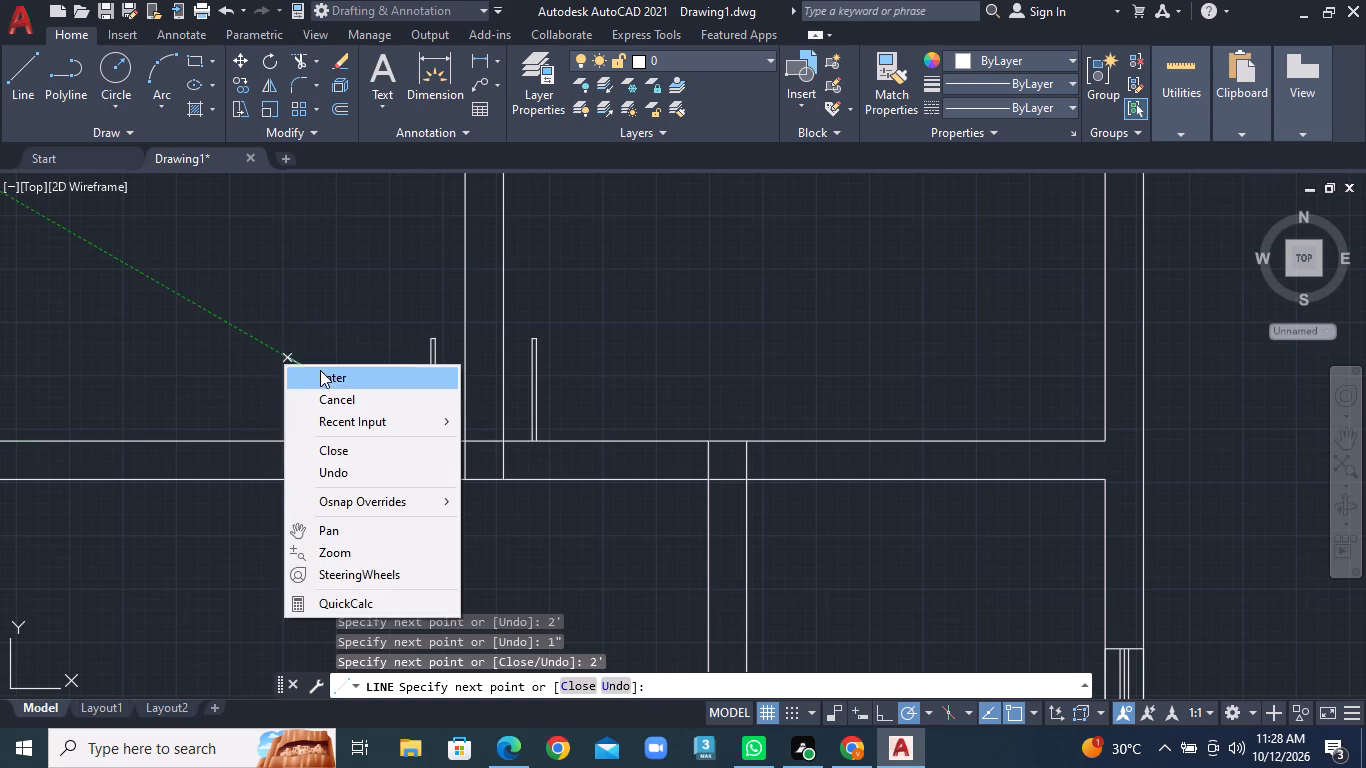
left_click(320, 370)
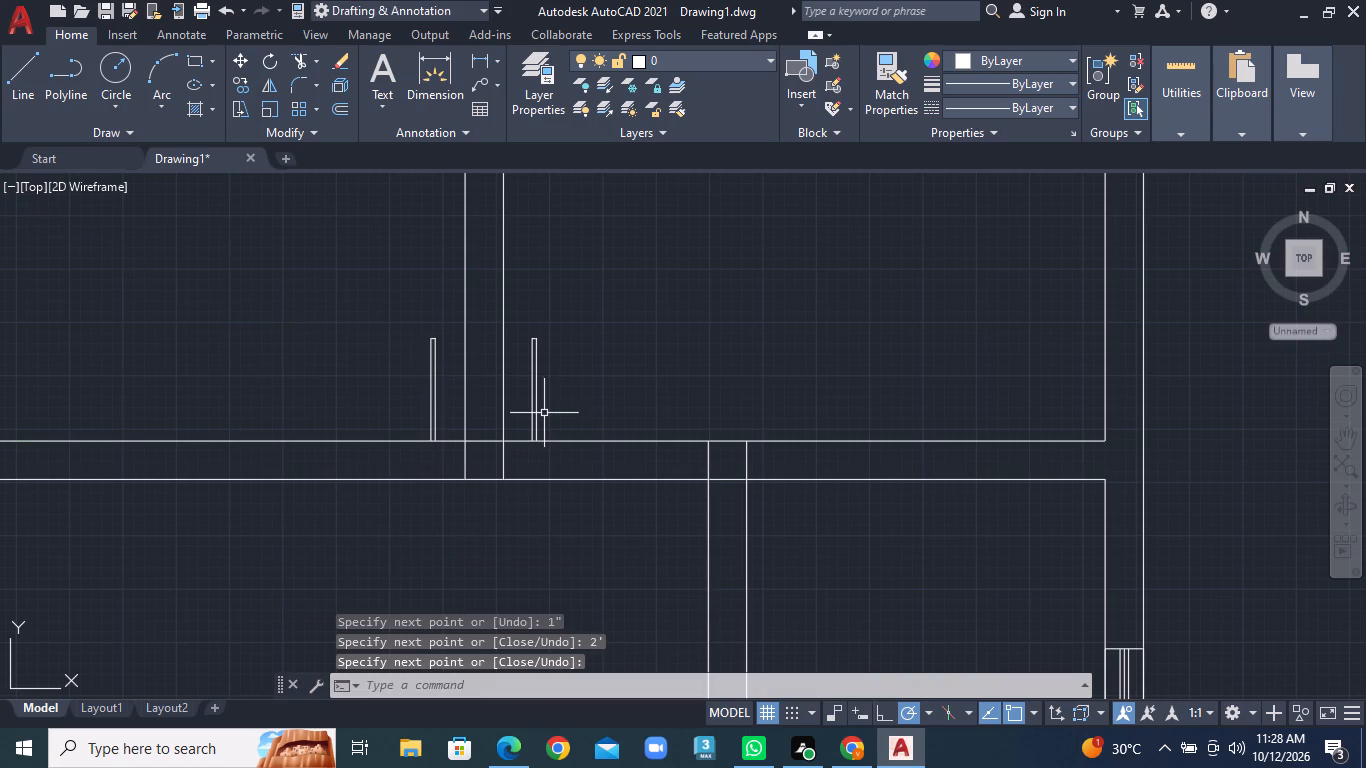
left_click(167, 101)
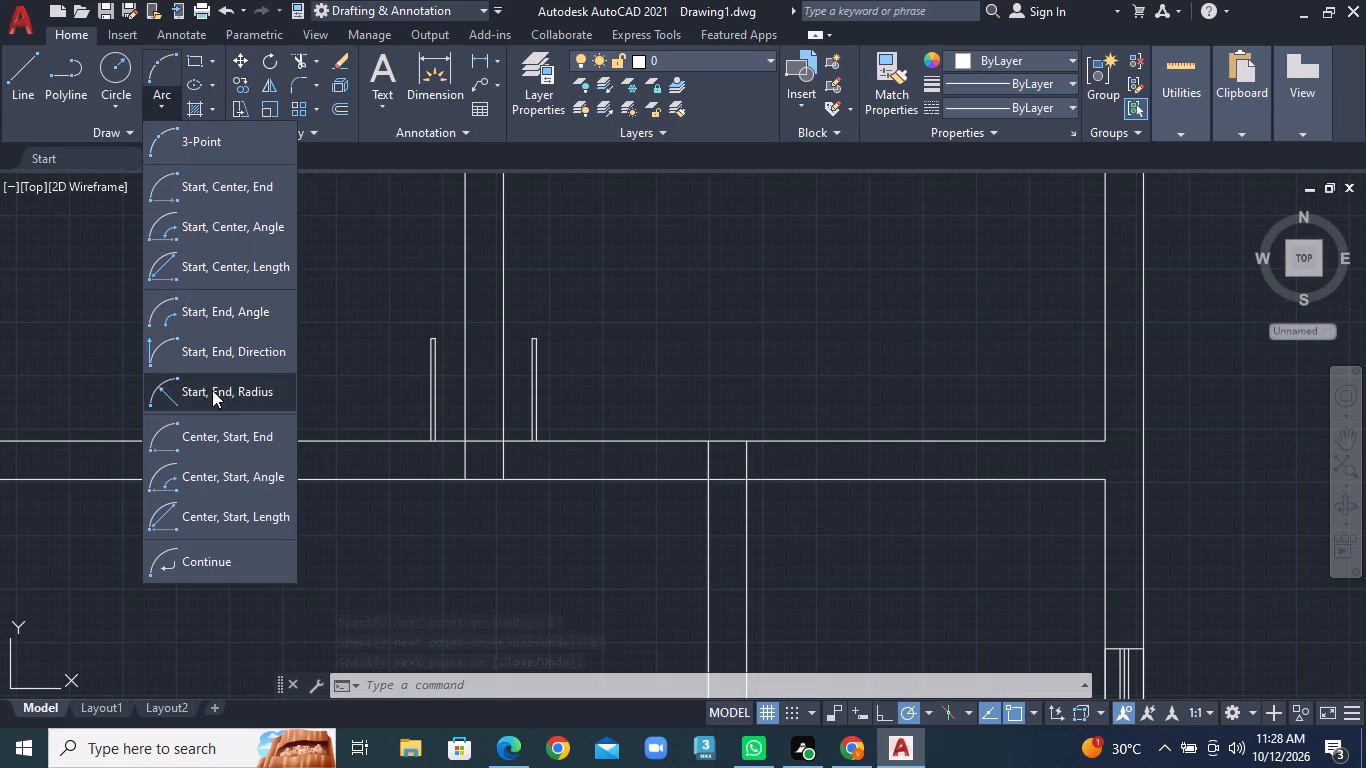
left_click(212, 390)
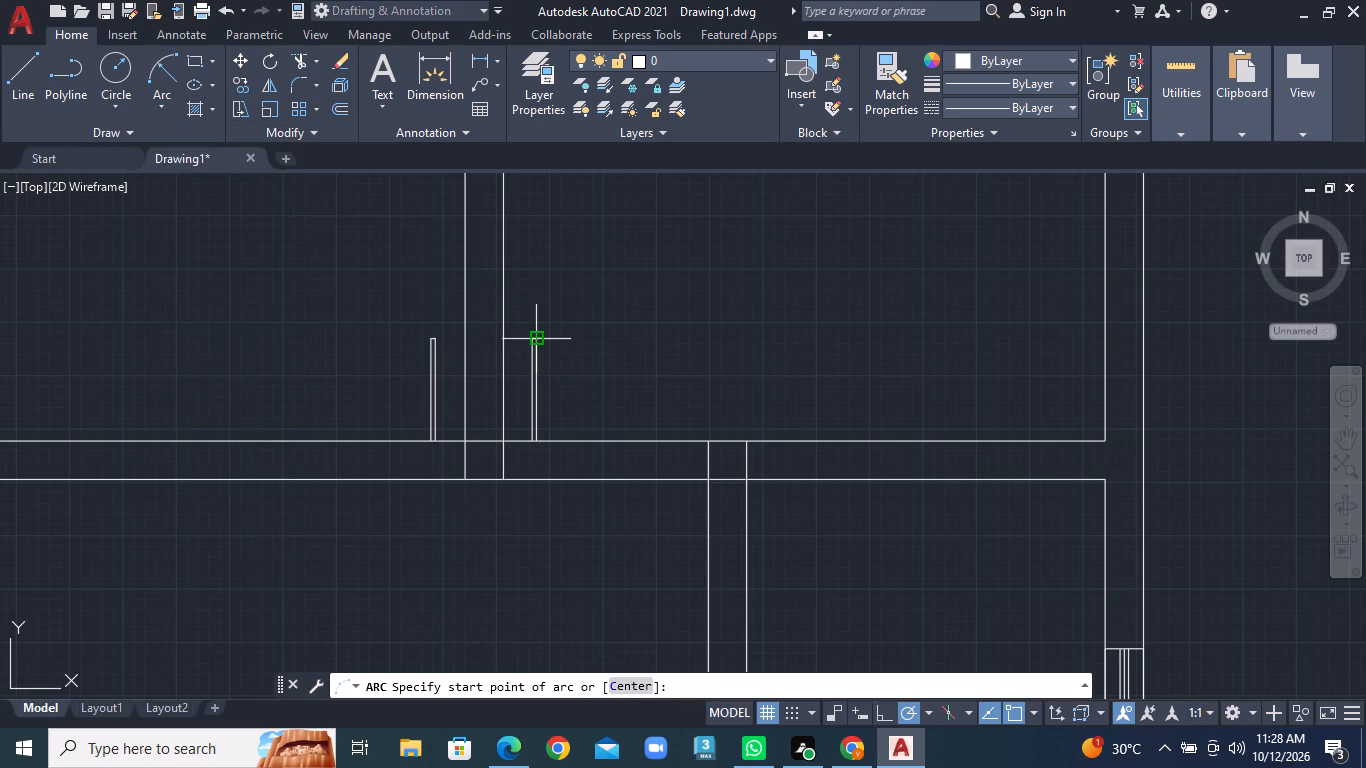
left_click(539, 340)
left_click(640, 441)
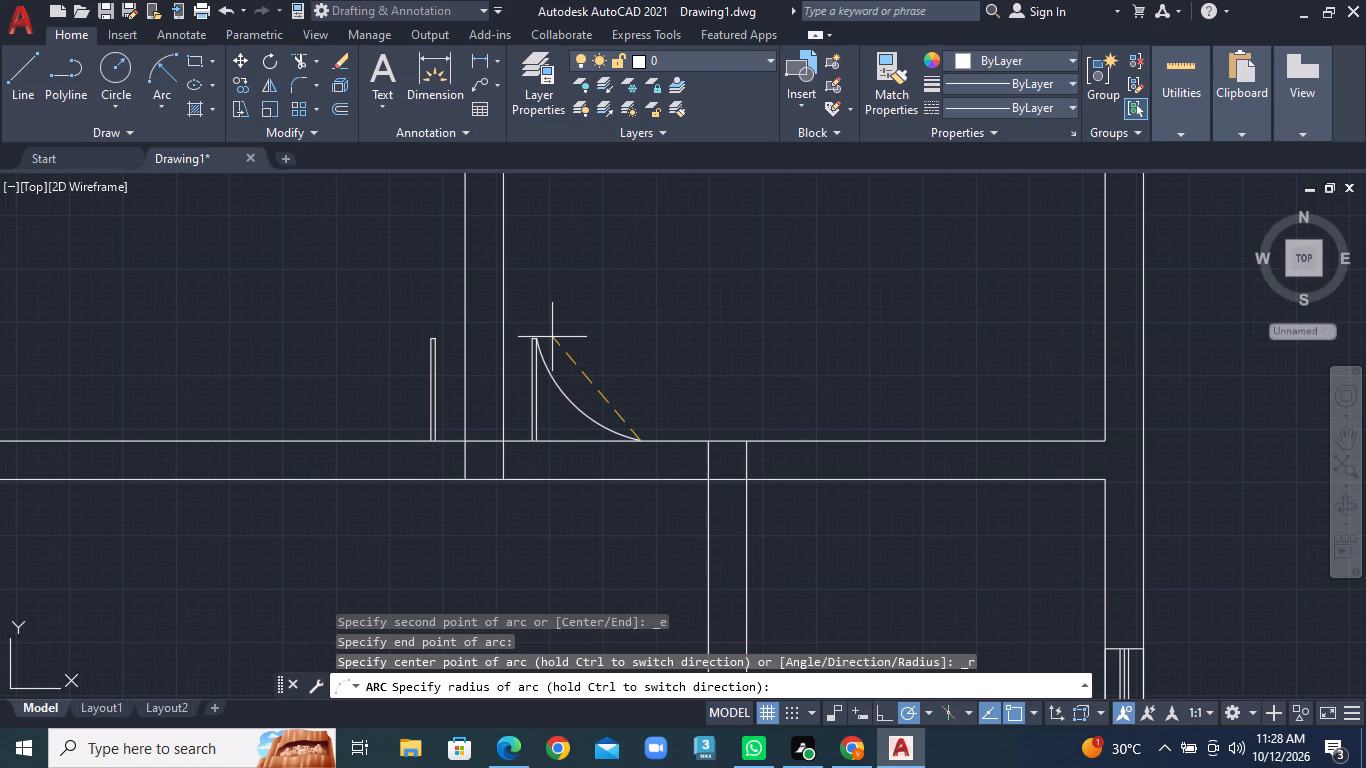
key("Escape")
Draw the right door's swing with a Start, End, Radius arc from the wall's upper line to the leaf's top, bulging outward.
left_click(163, 99)
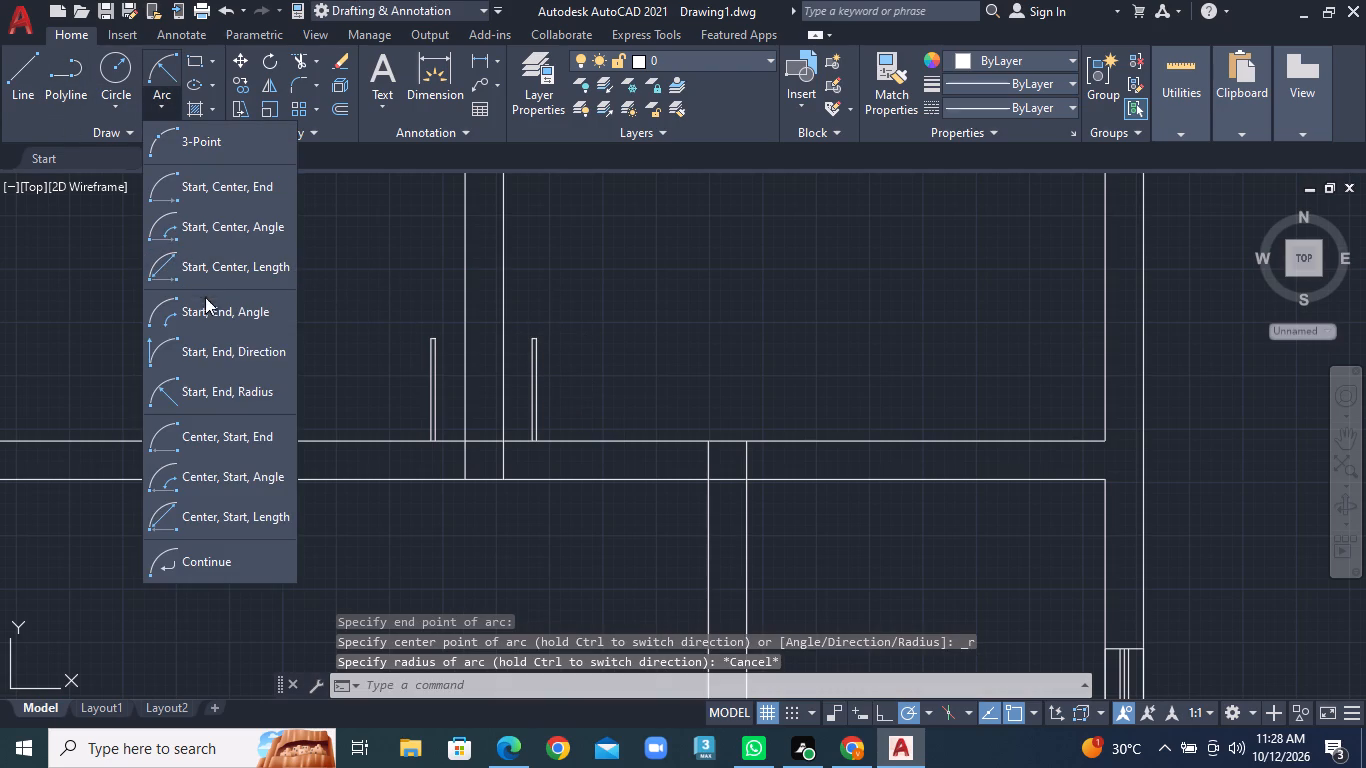
left_click(243, 392)
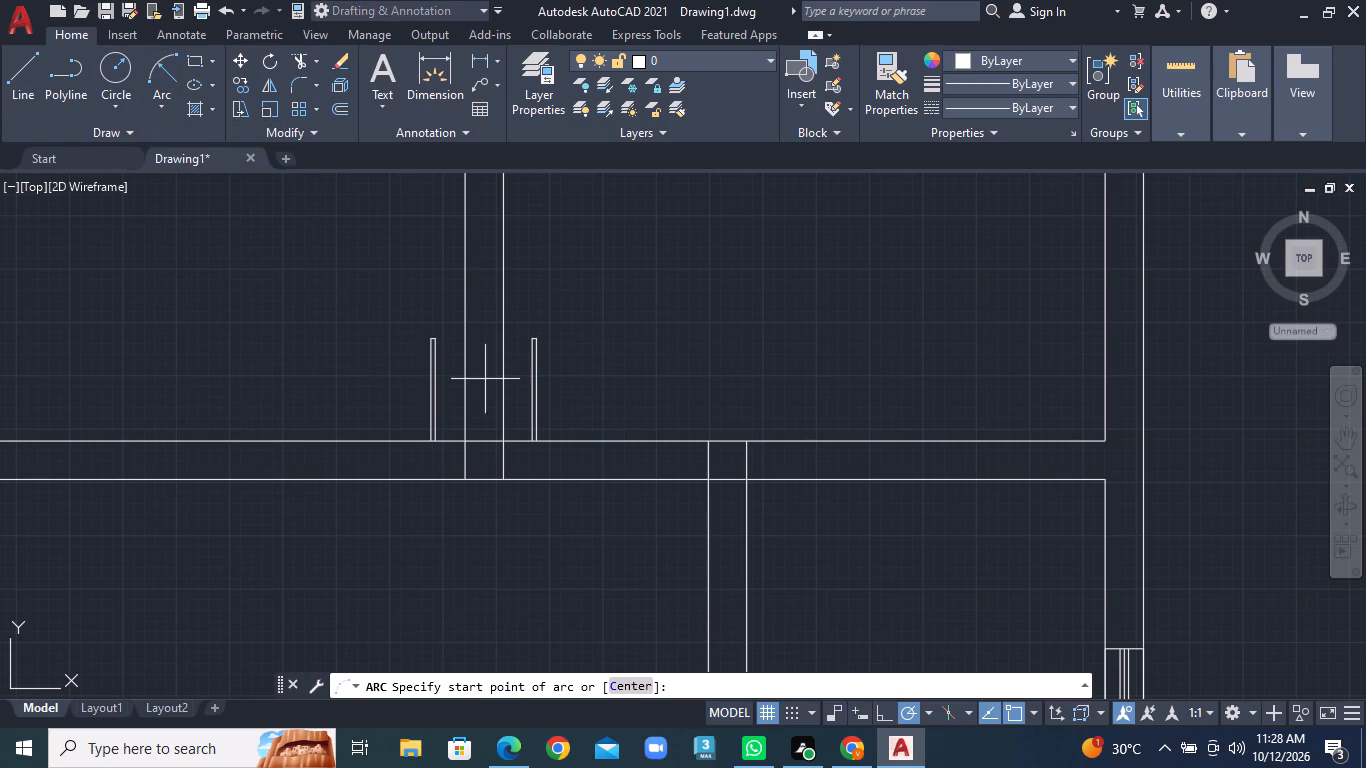
left_click(626, 440)
left_click(545, 339)
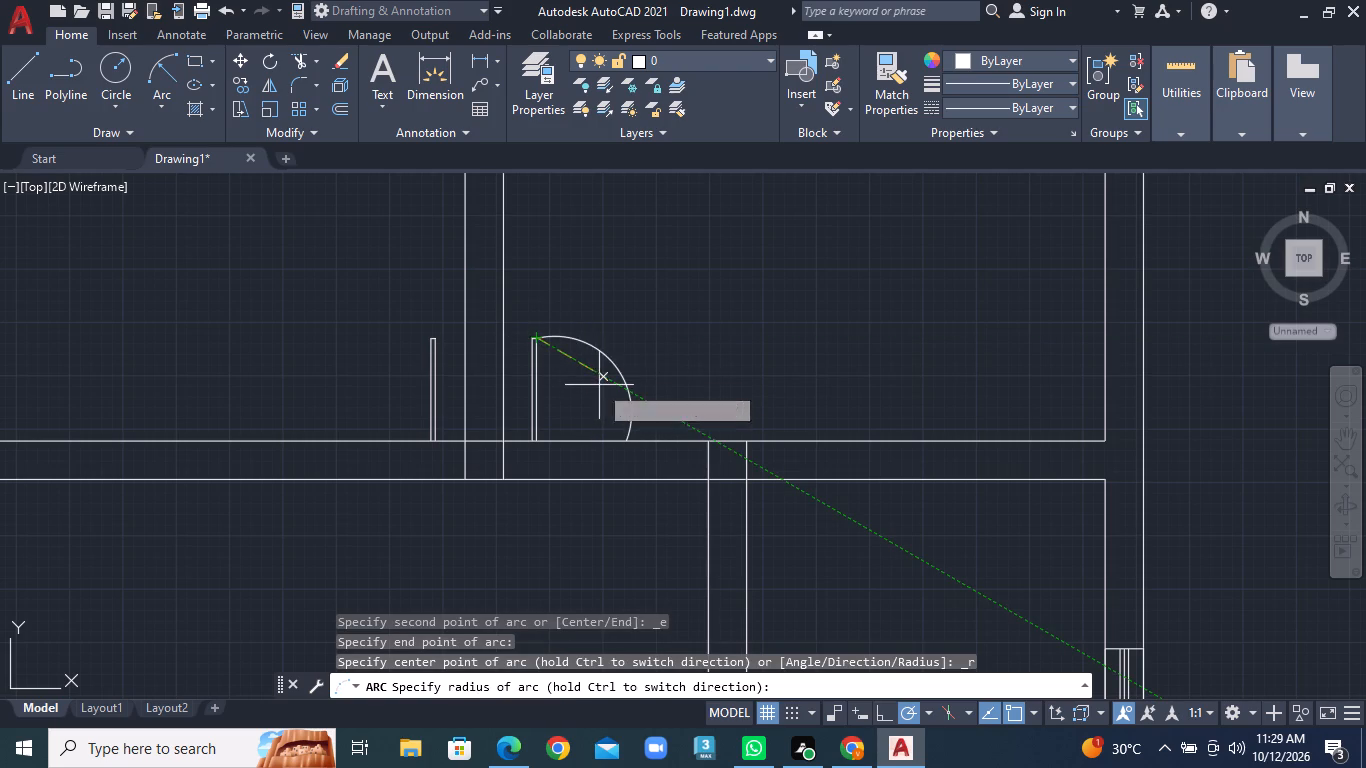
left_click(656, 379)
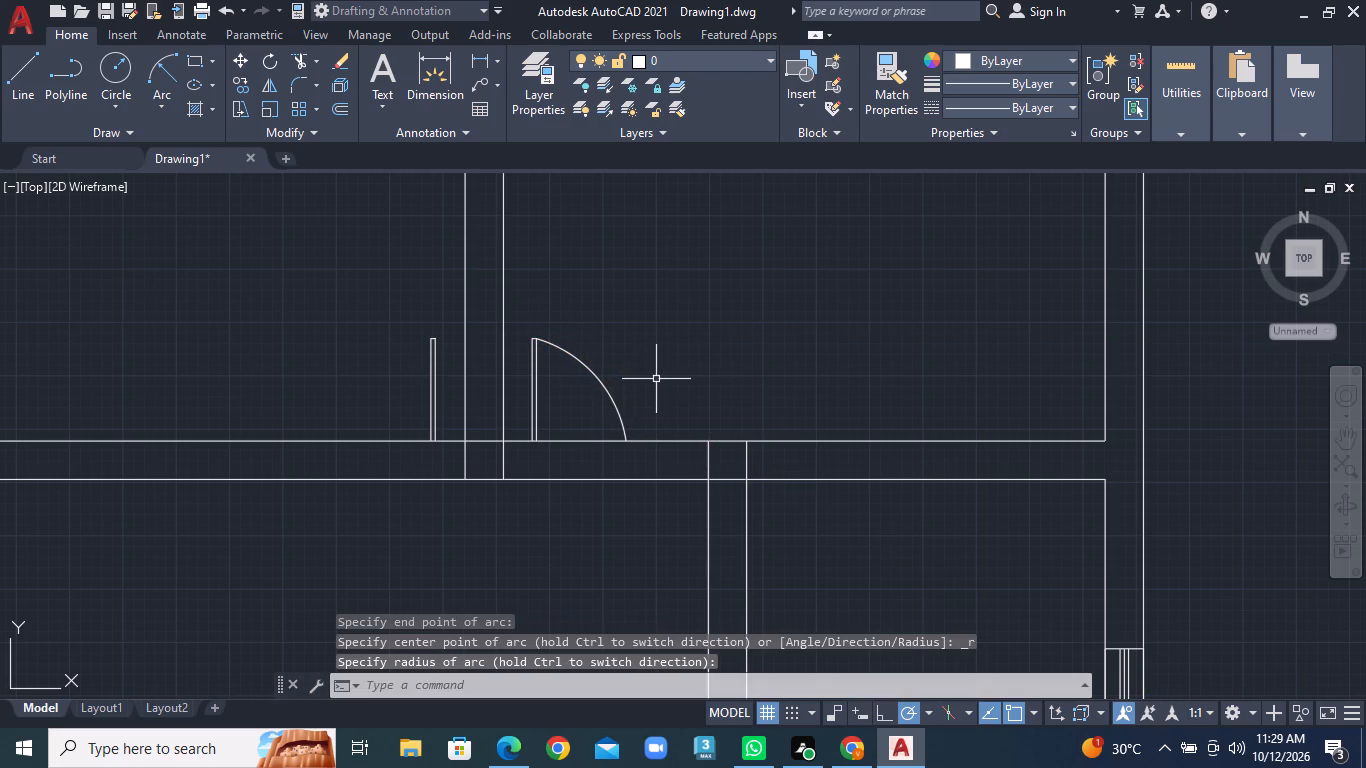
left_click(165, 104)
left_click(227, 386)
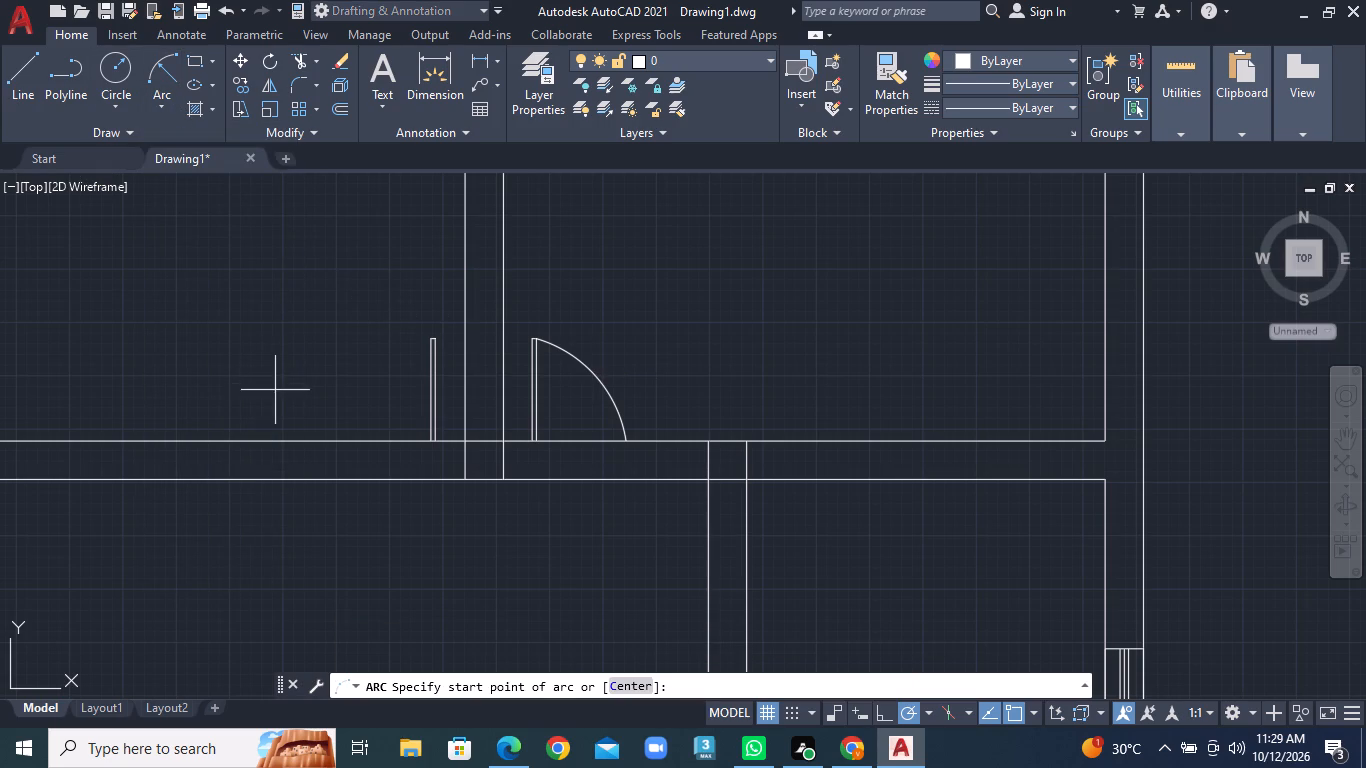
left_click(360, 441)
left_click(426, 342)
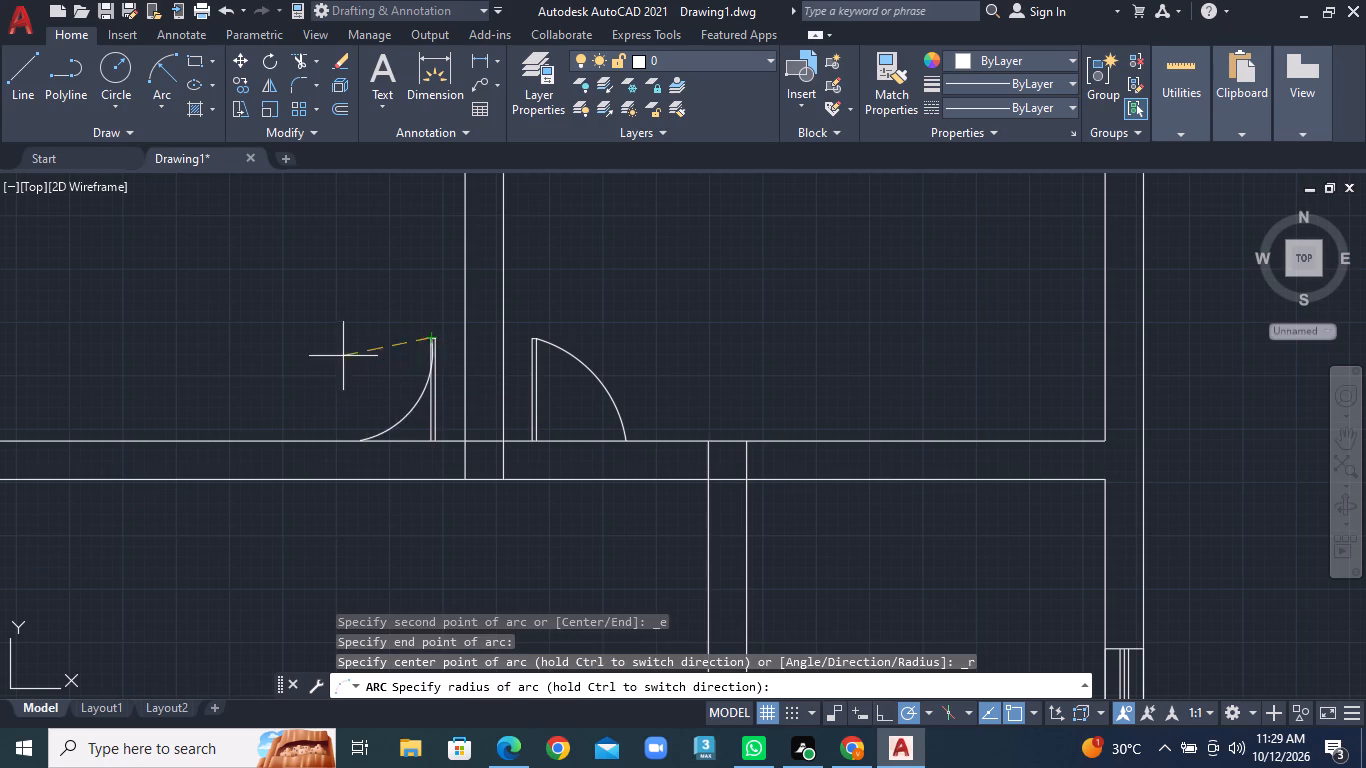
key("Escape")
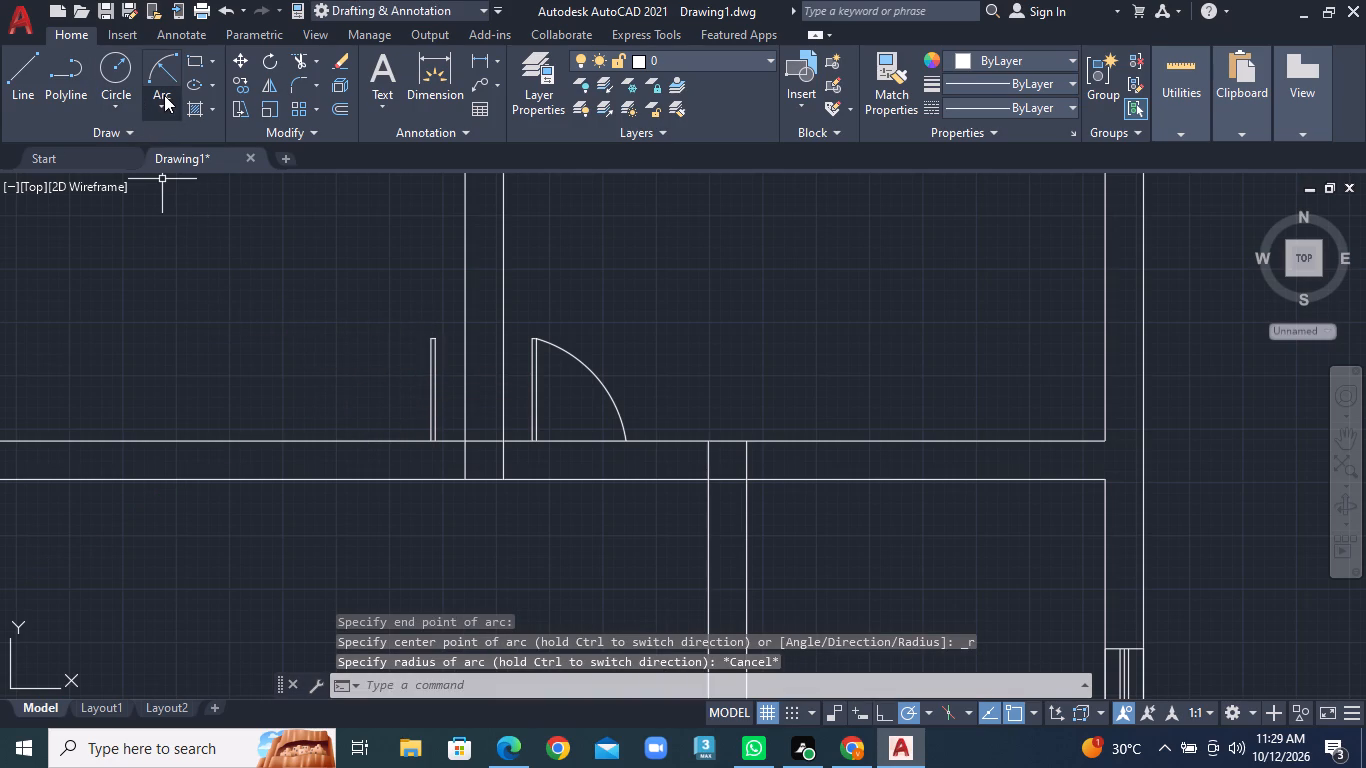
Draw the left door's swing with a Start, End, Radius arc from the leaf's top to the wall's upper line, bulging outward.
left_click(164, 95)
left_click(225, 399)
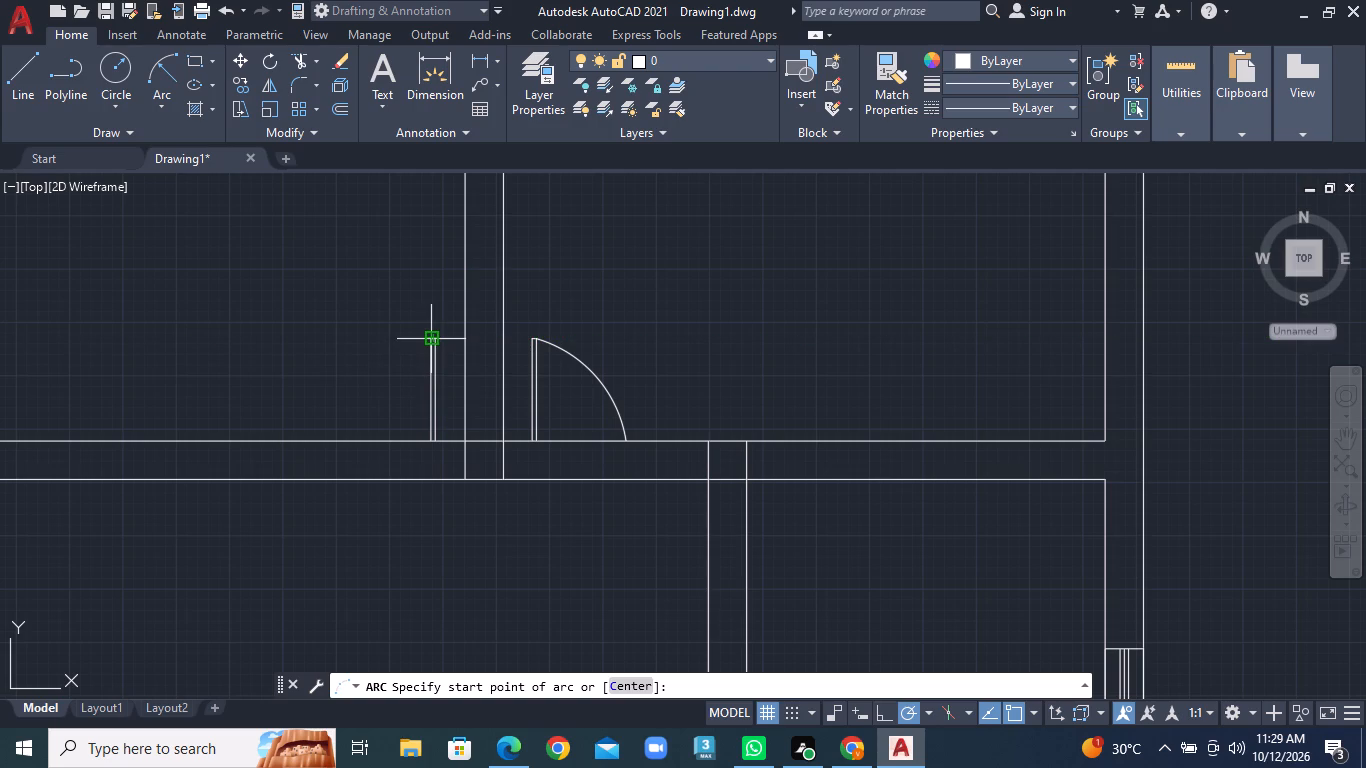
left_click(425, 341)
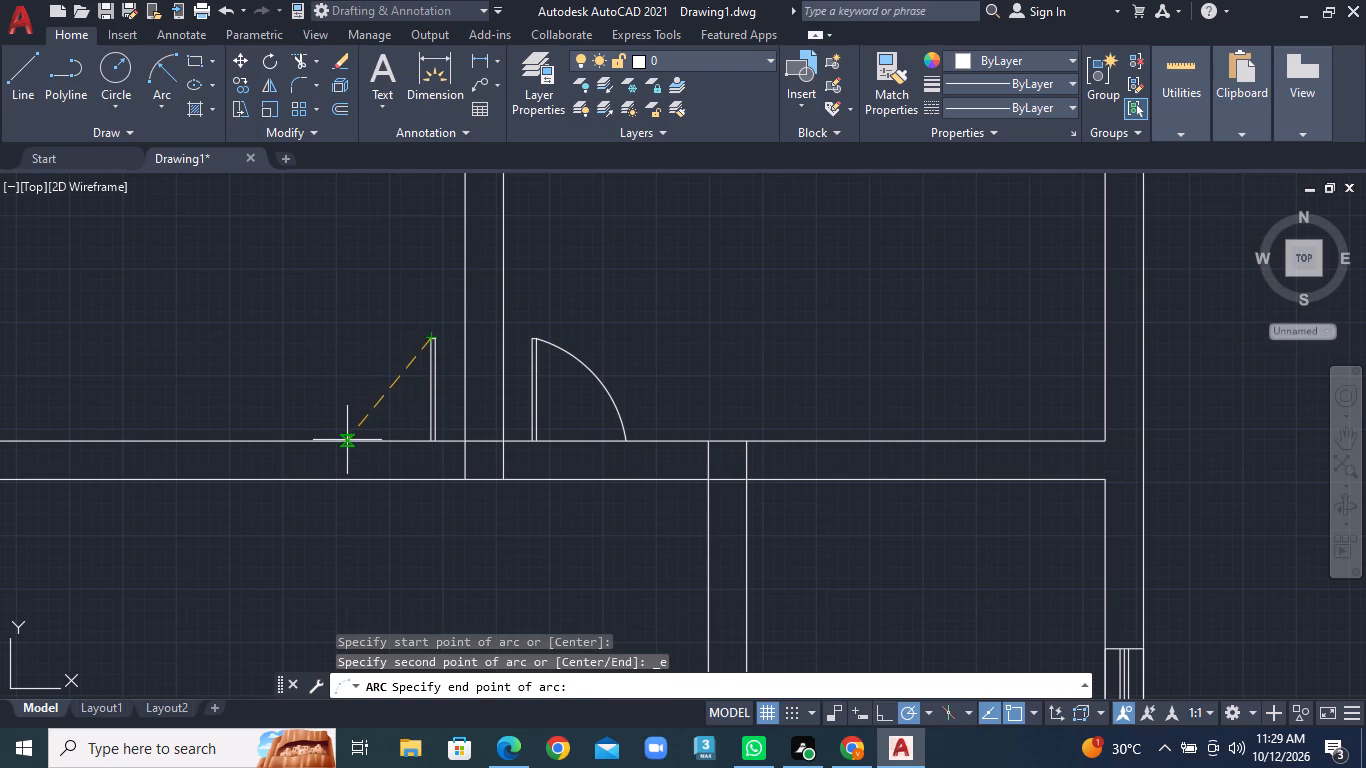
left_click(347, 440)
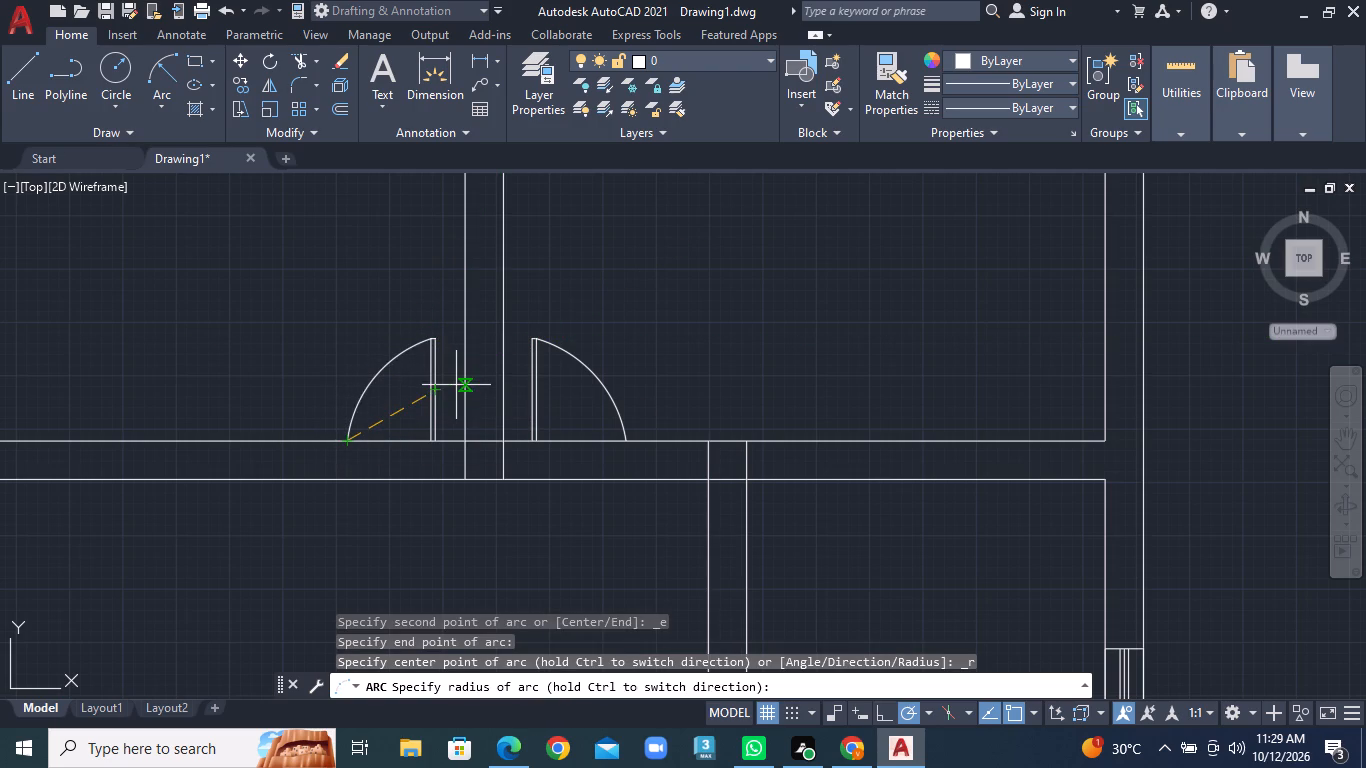
left_click(456, 385)
Draw a vertical jamb line across the wall thickness from the lower end of the left door's swing arc.
scroll(716, 432, "down", 1)
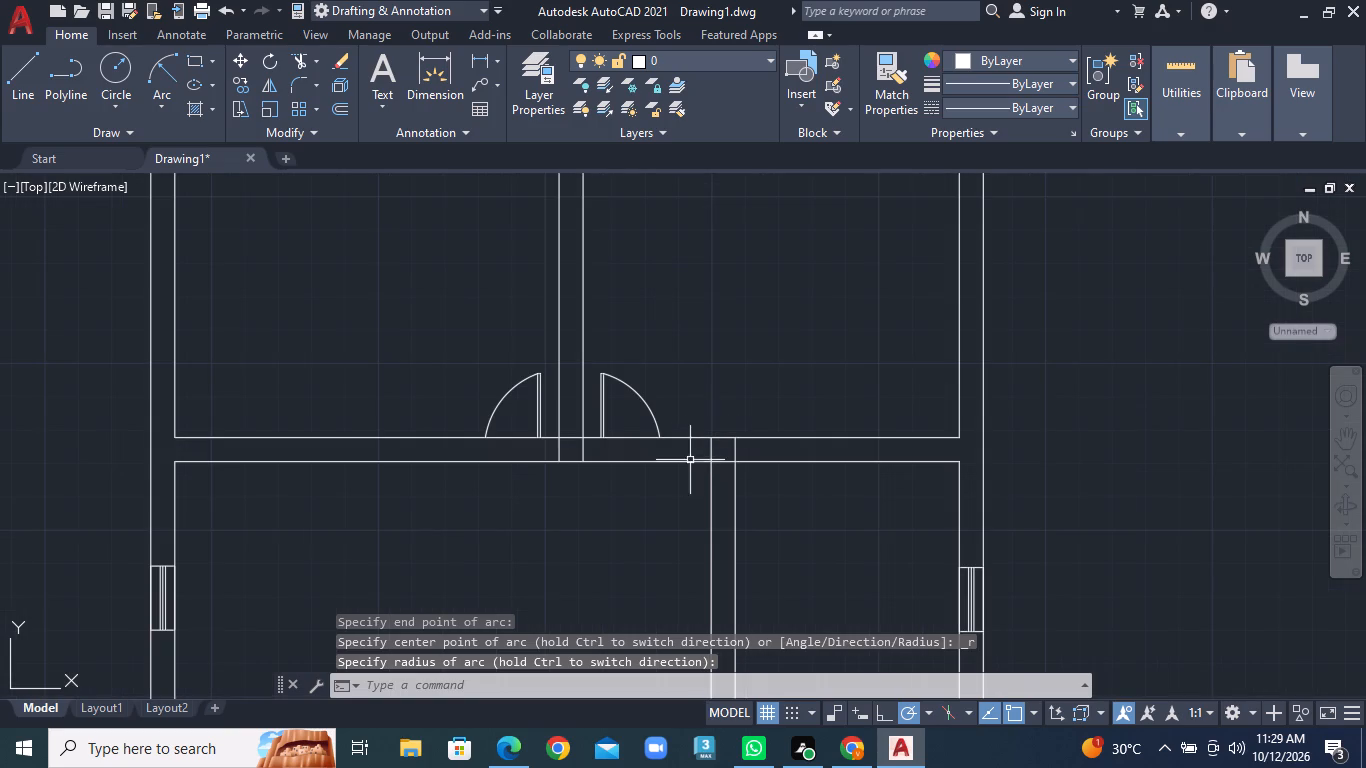
scroll(634, 454, "up", 2)
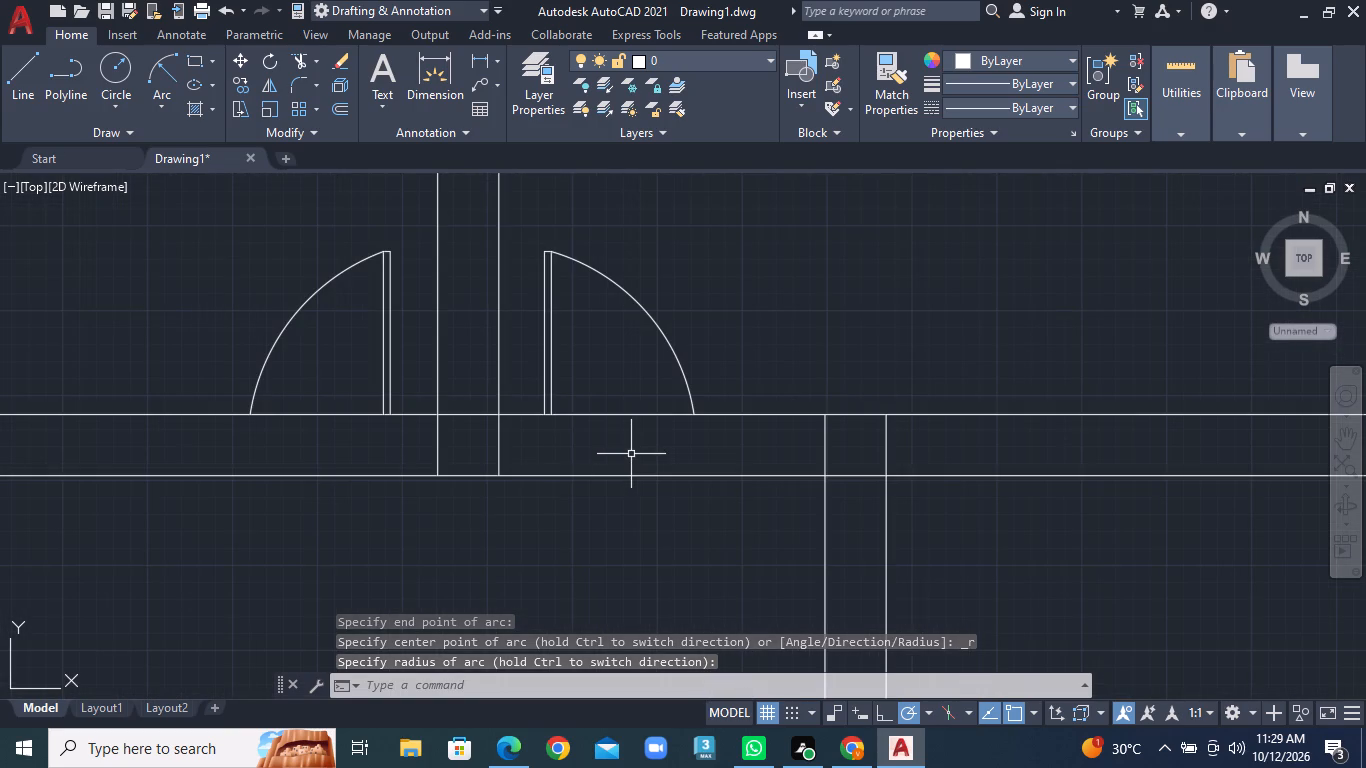
left_click(24, 95)
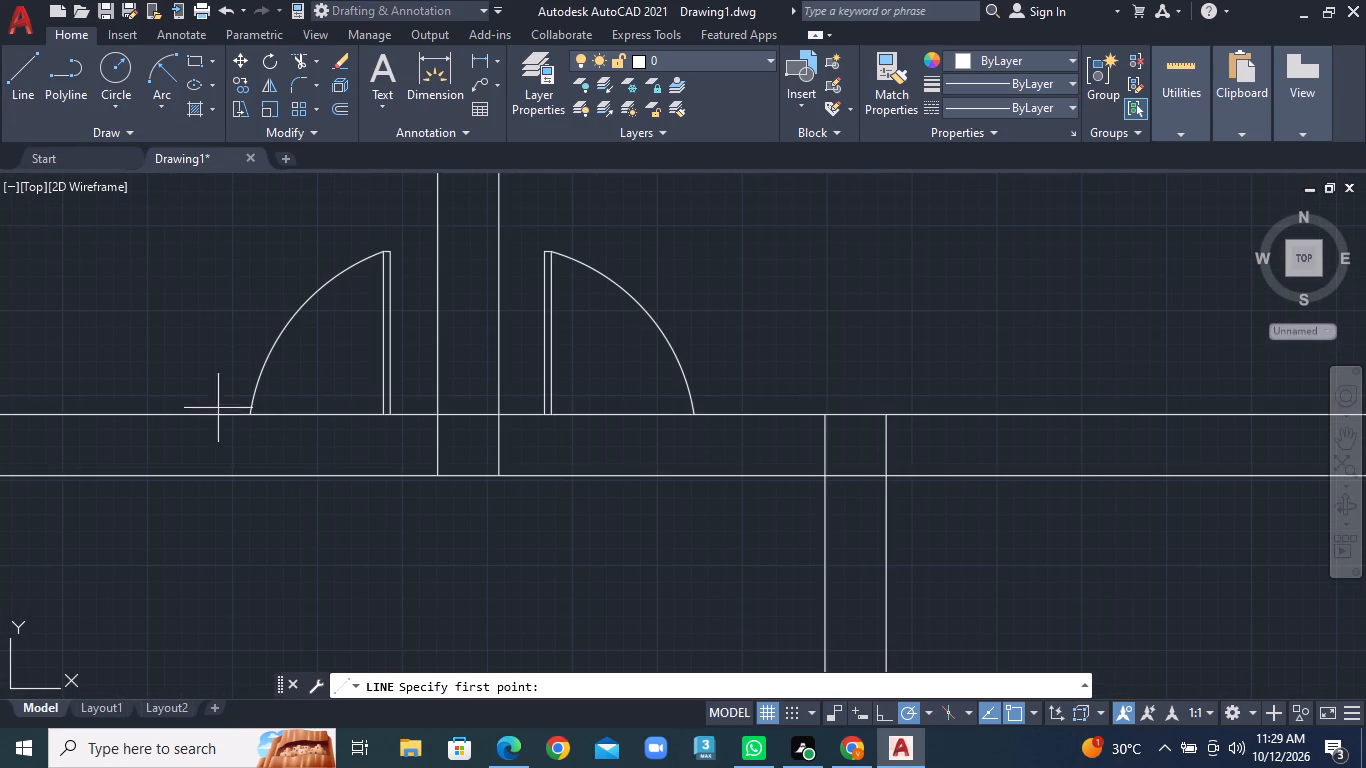
left_click(254, 415)
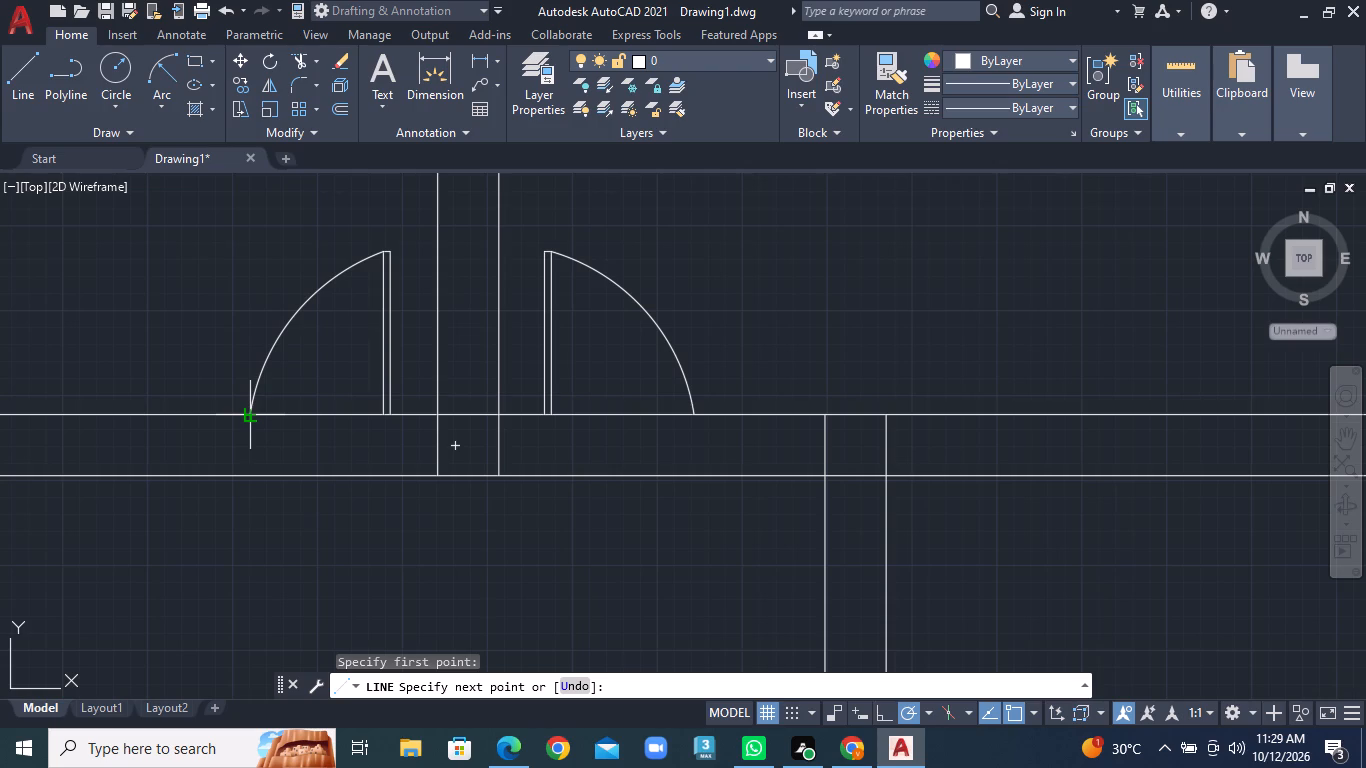
left_click(251, 475)
right_click(251, 475)
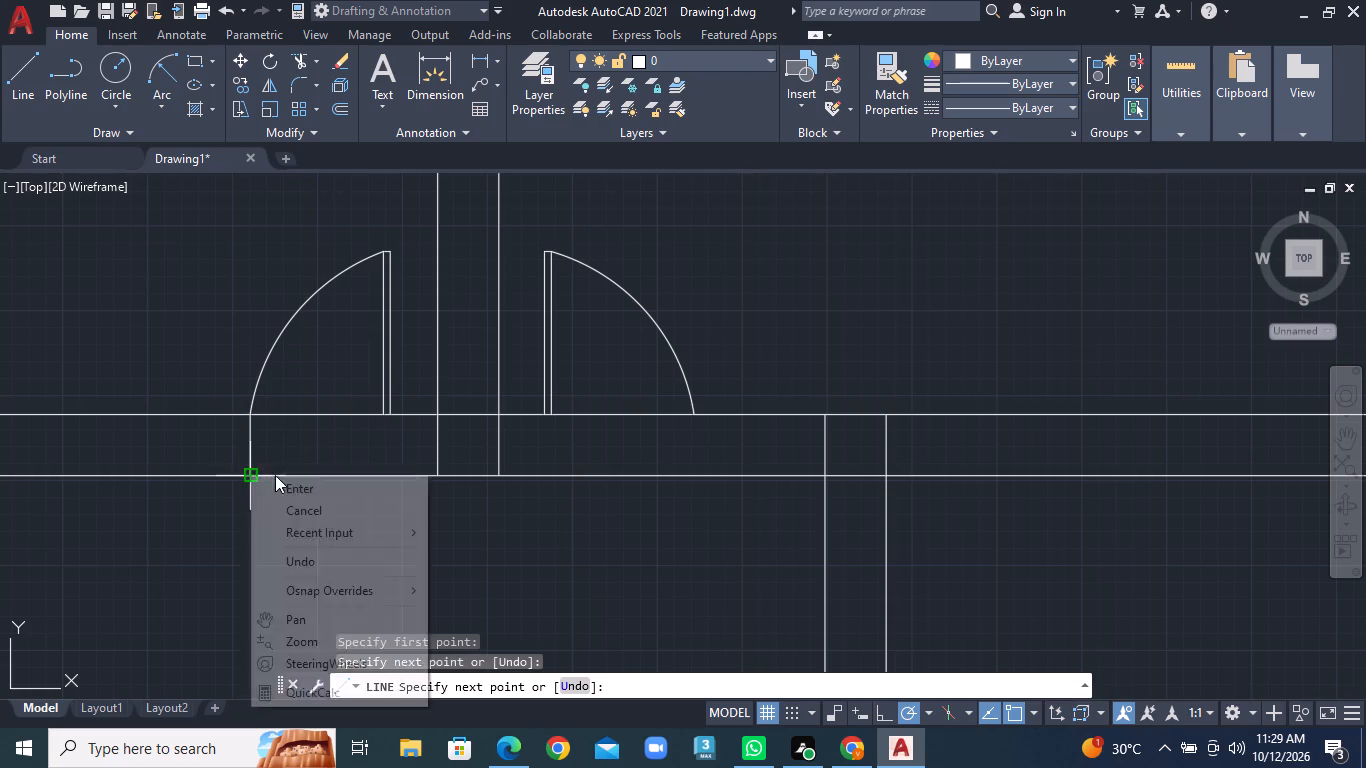
left_click(301, 486)
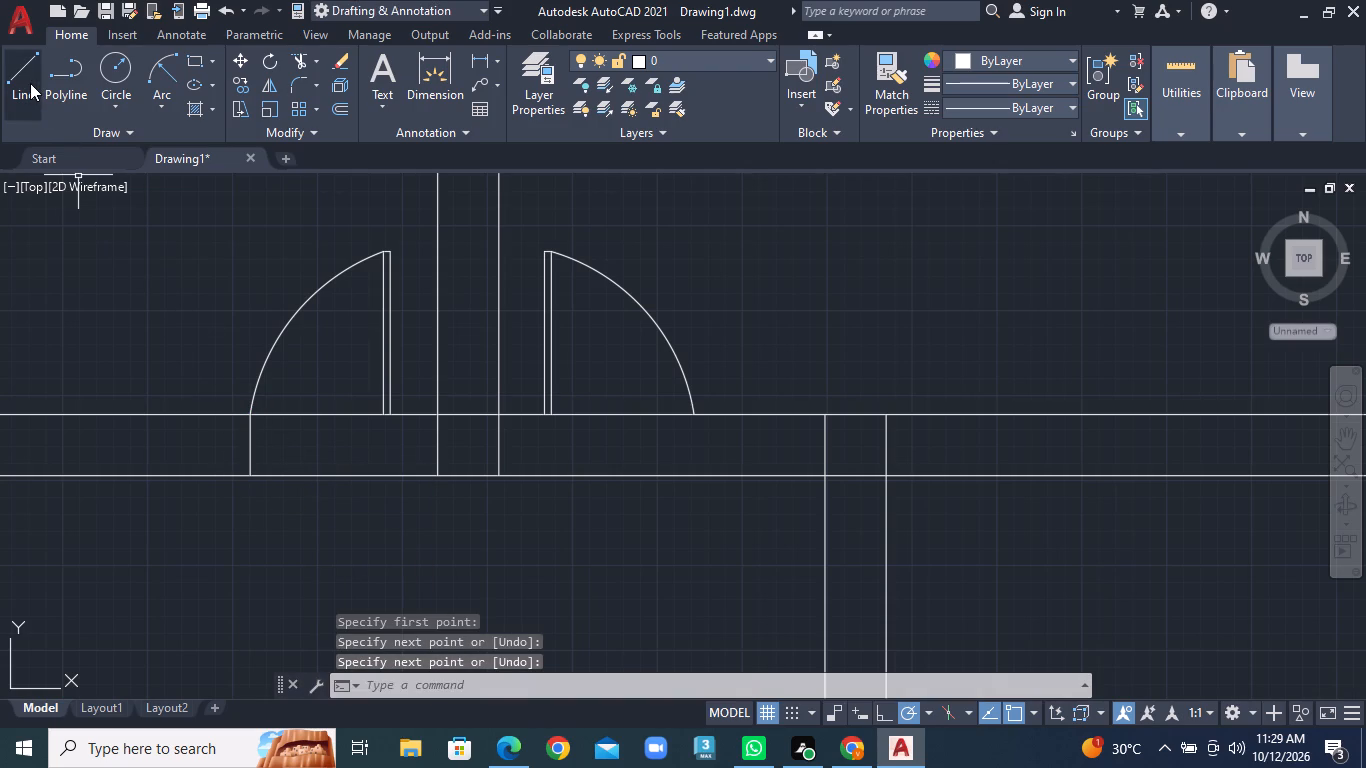
Draw a vertical jamb line across the wall thickness from the lower end of the right door's swing arc.
left_click(30, 83)
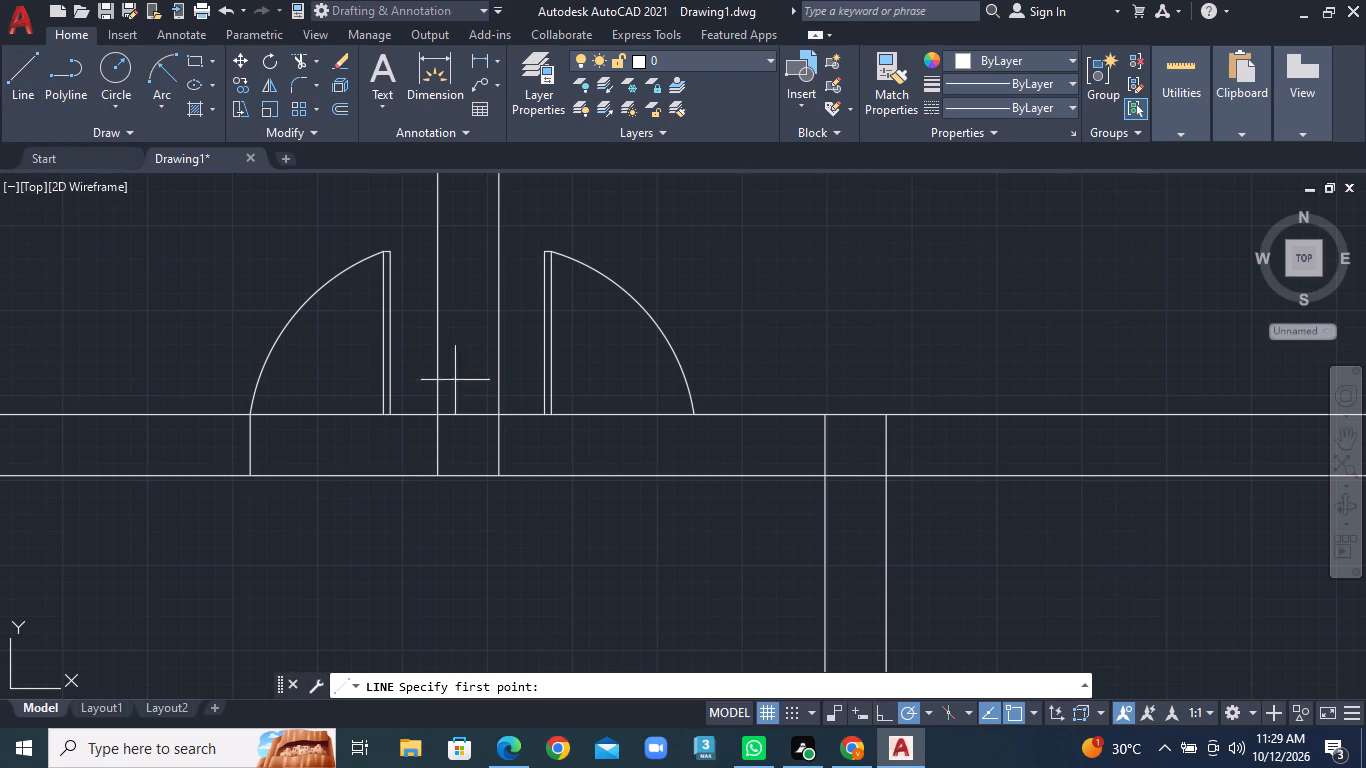
left_click(696, 415)
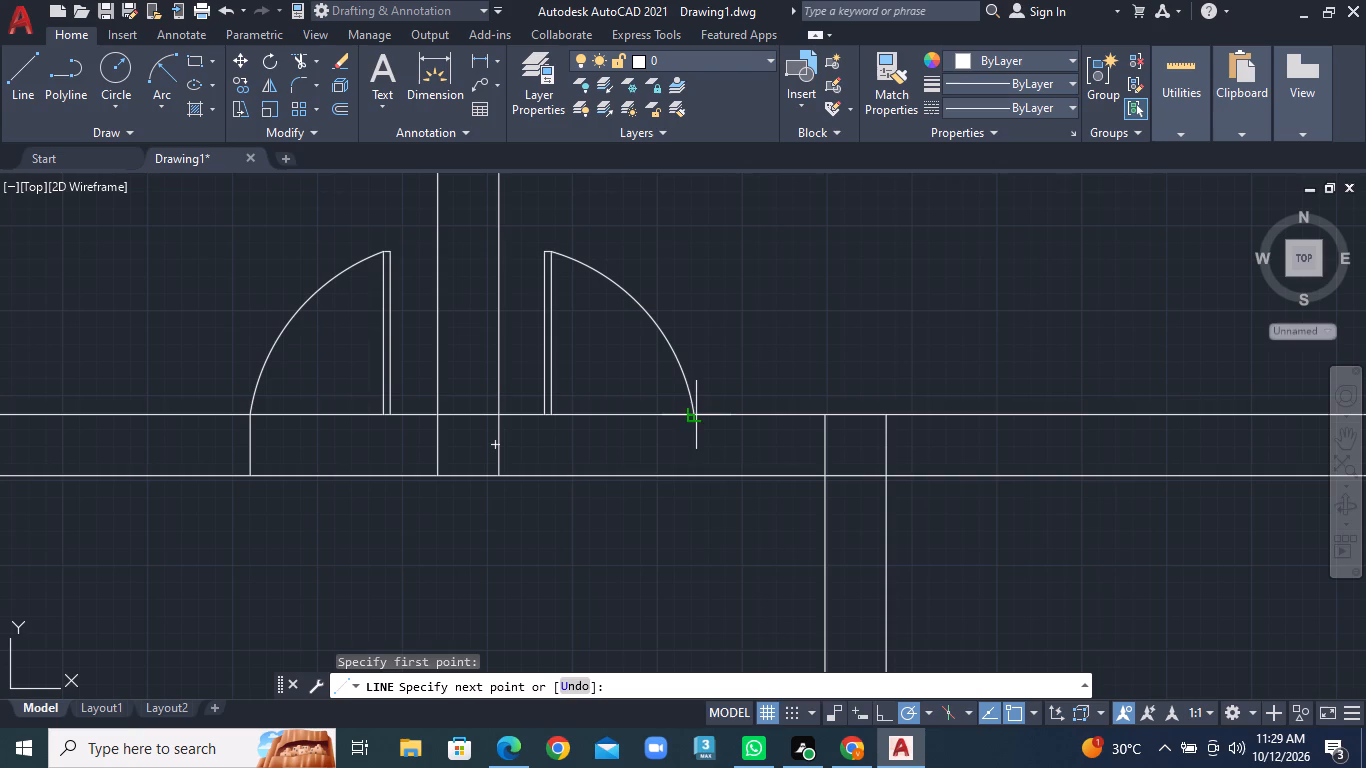
left_click(698, 473)
right_click(698, 473)
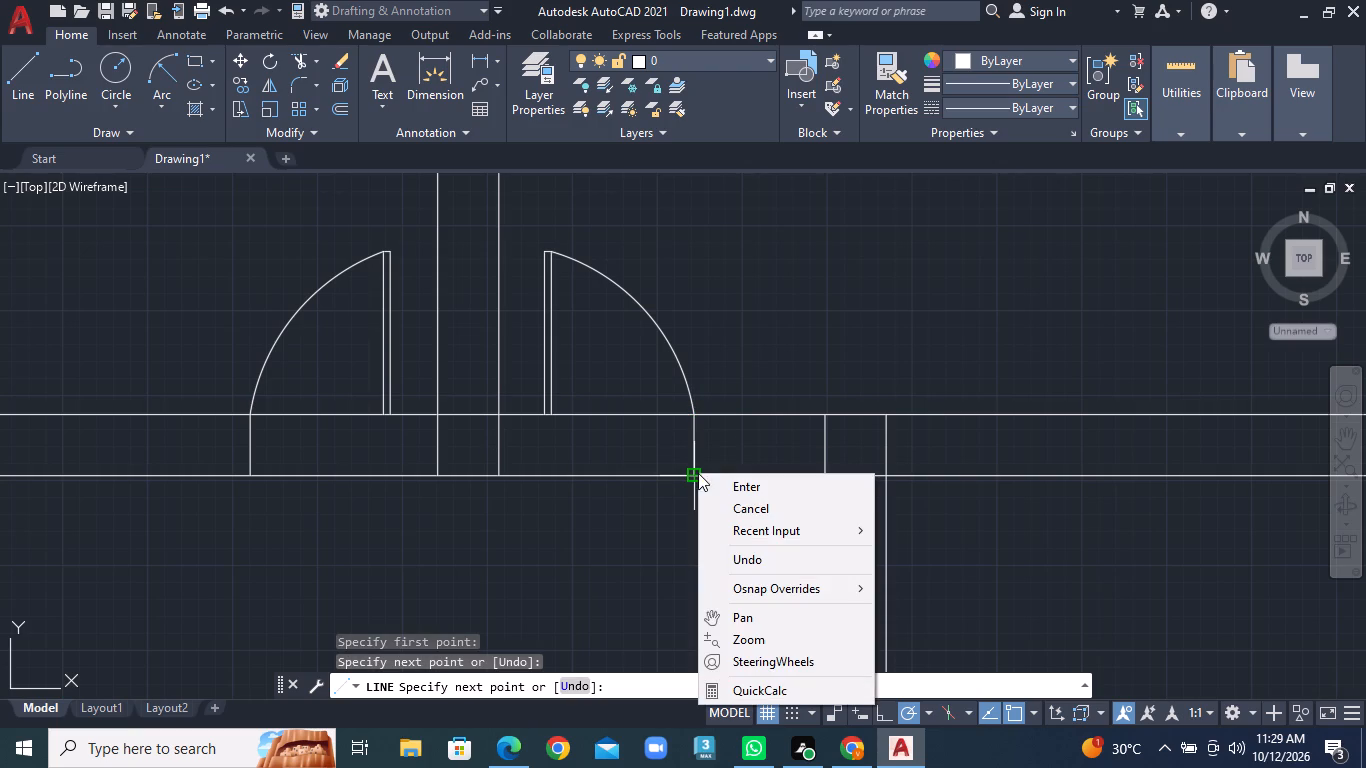
left_click(733, 492)
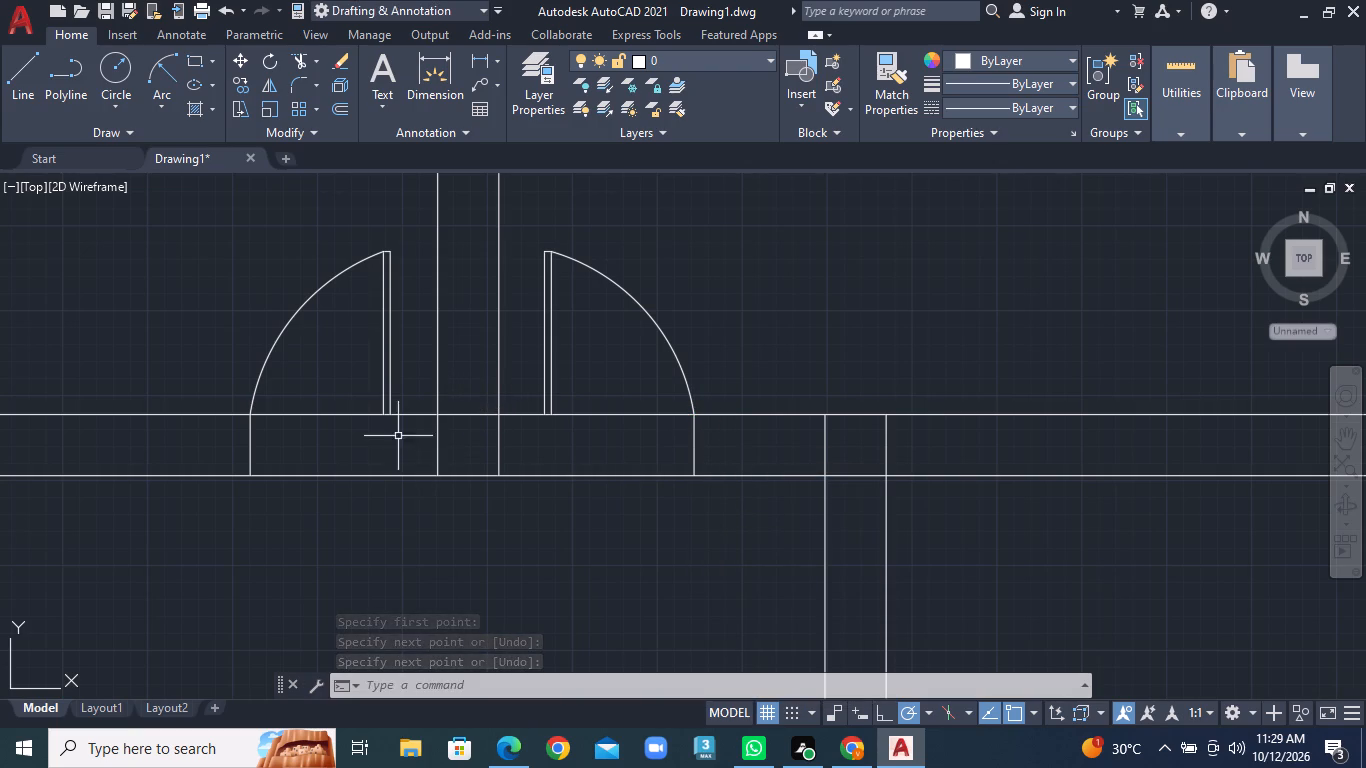
left_click(14, 76)
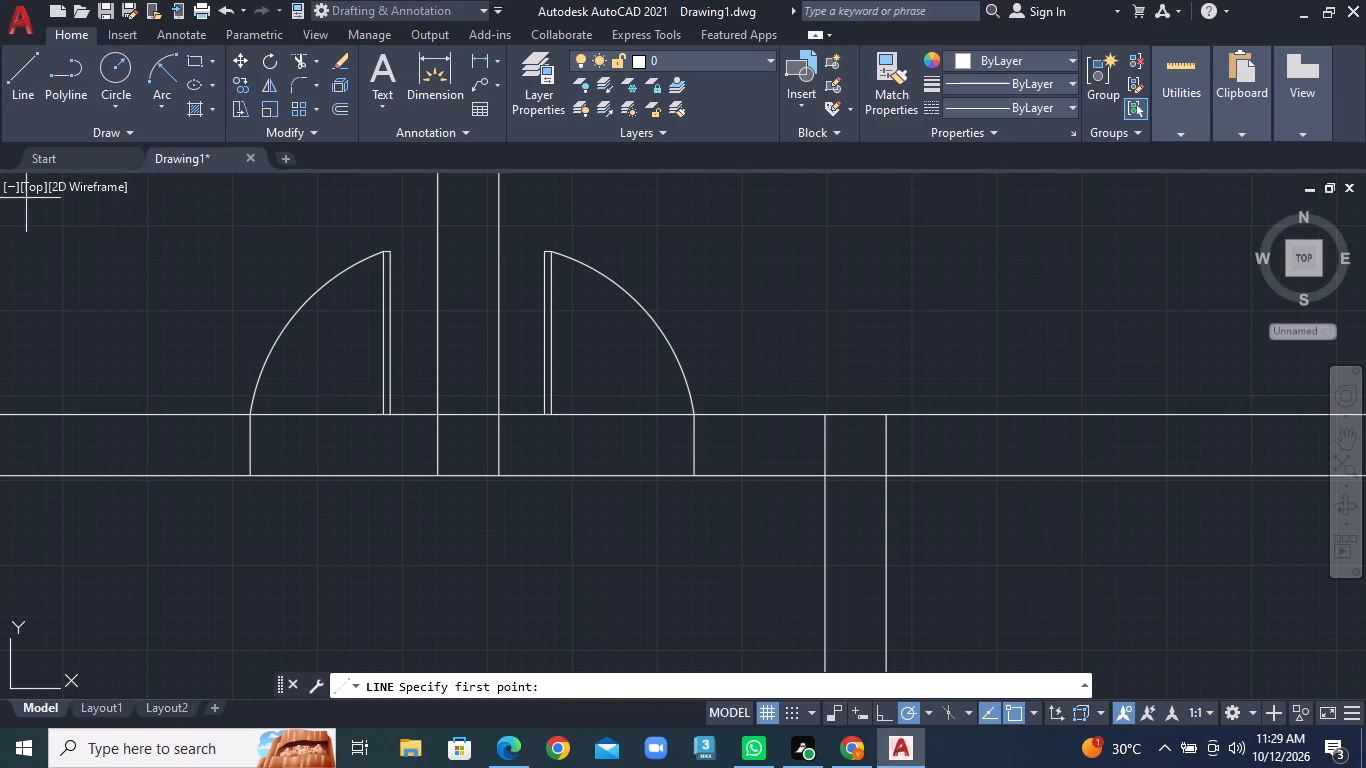
key("Escape")
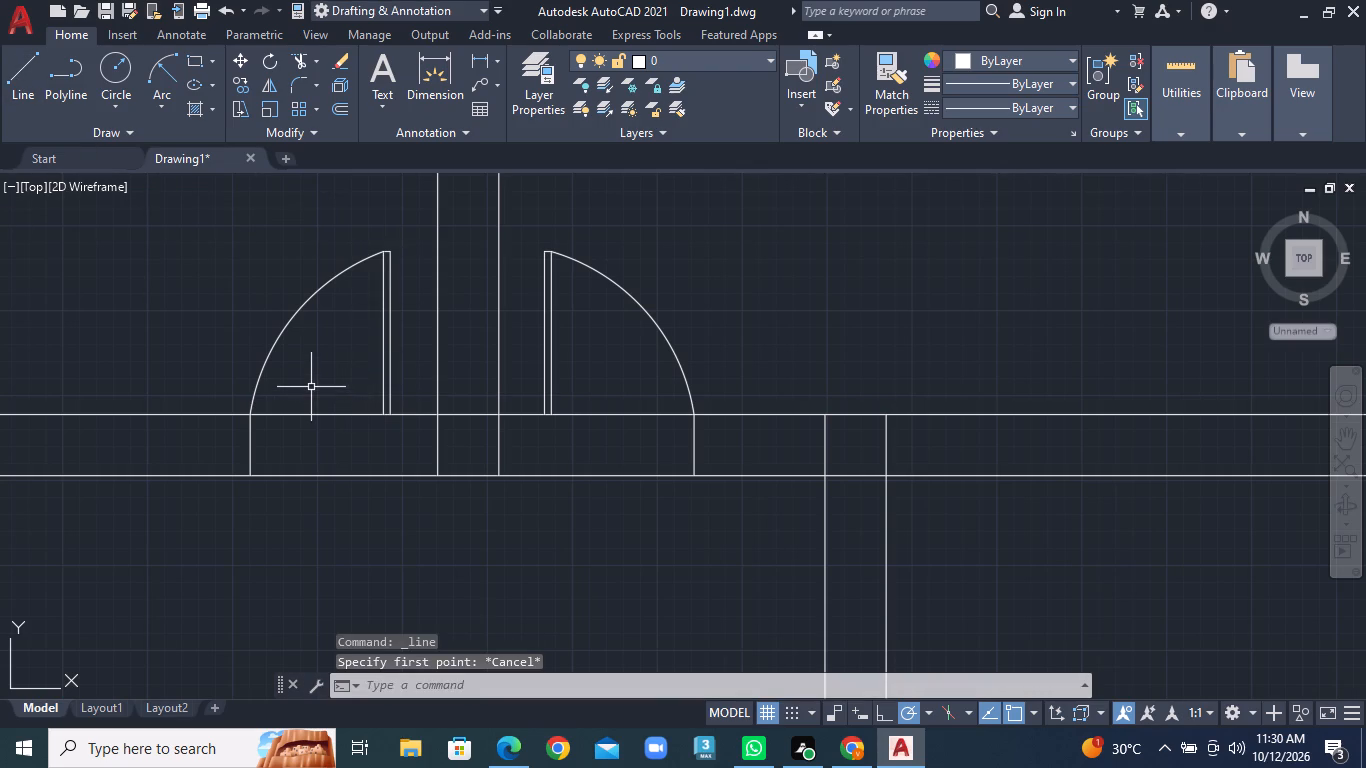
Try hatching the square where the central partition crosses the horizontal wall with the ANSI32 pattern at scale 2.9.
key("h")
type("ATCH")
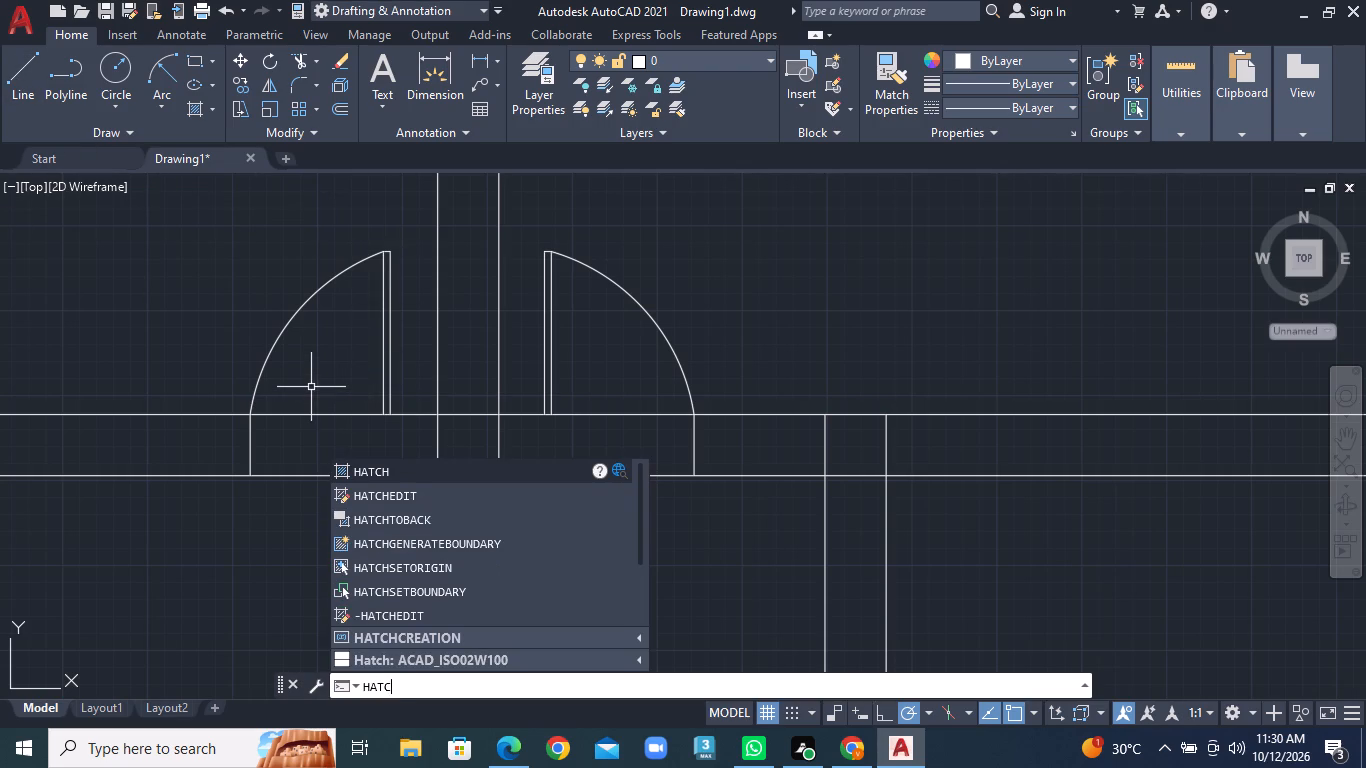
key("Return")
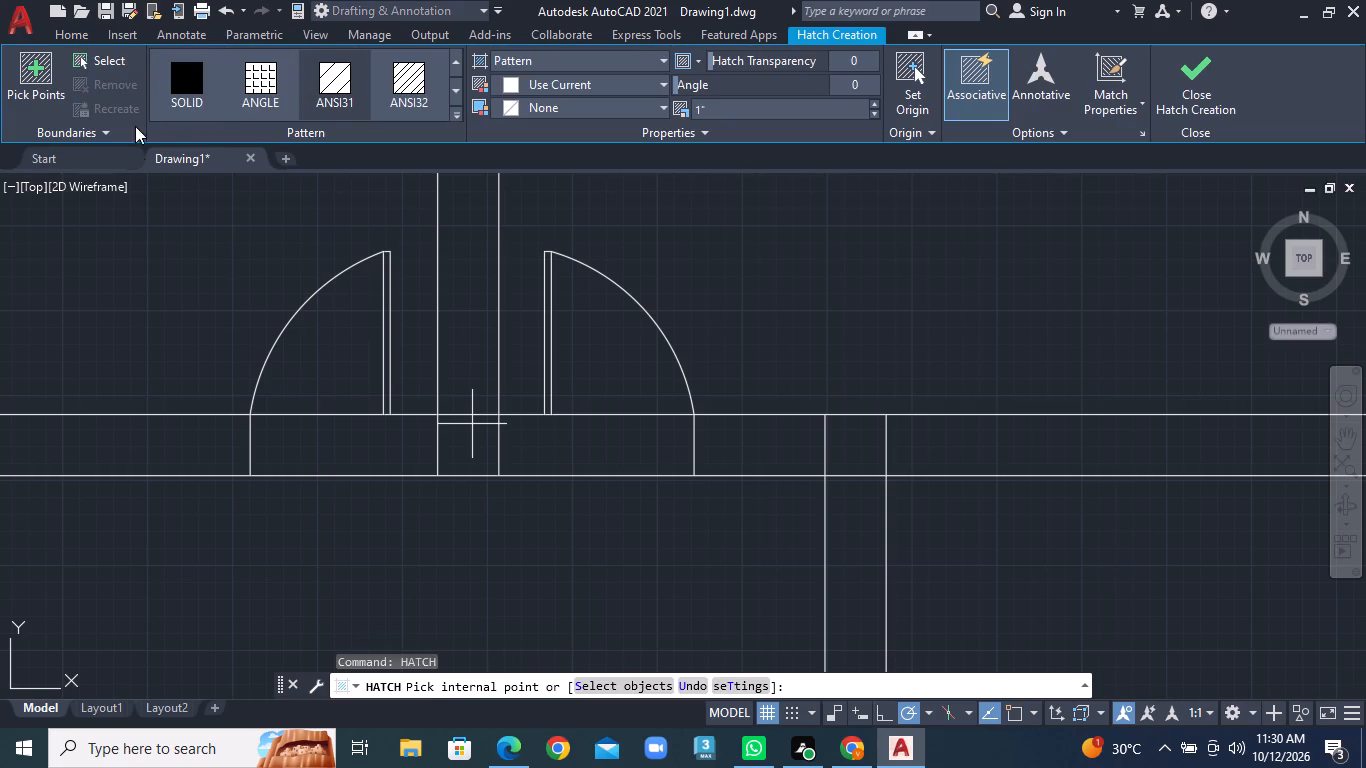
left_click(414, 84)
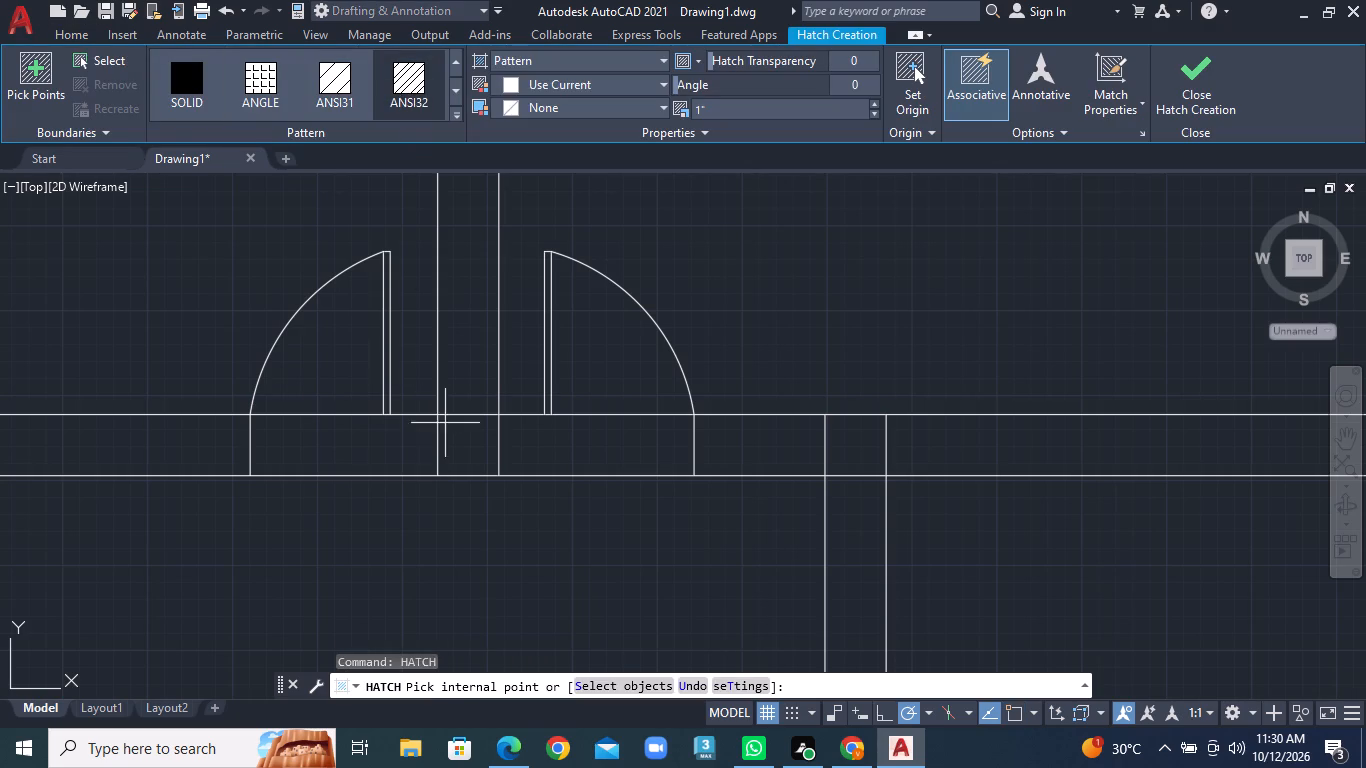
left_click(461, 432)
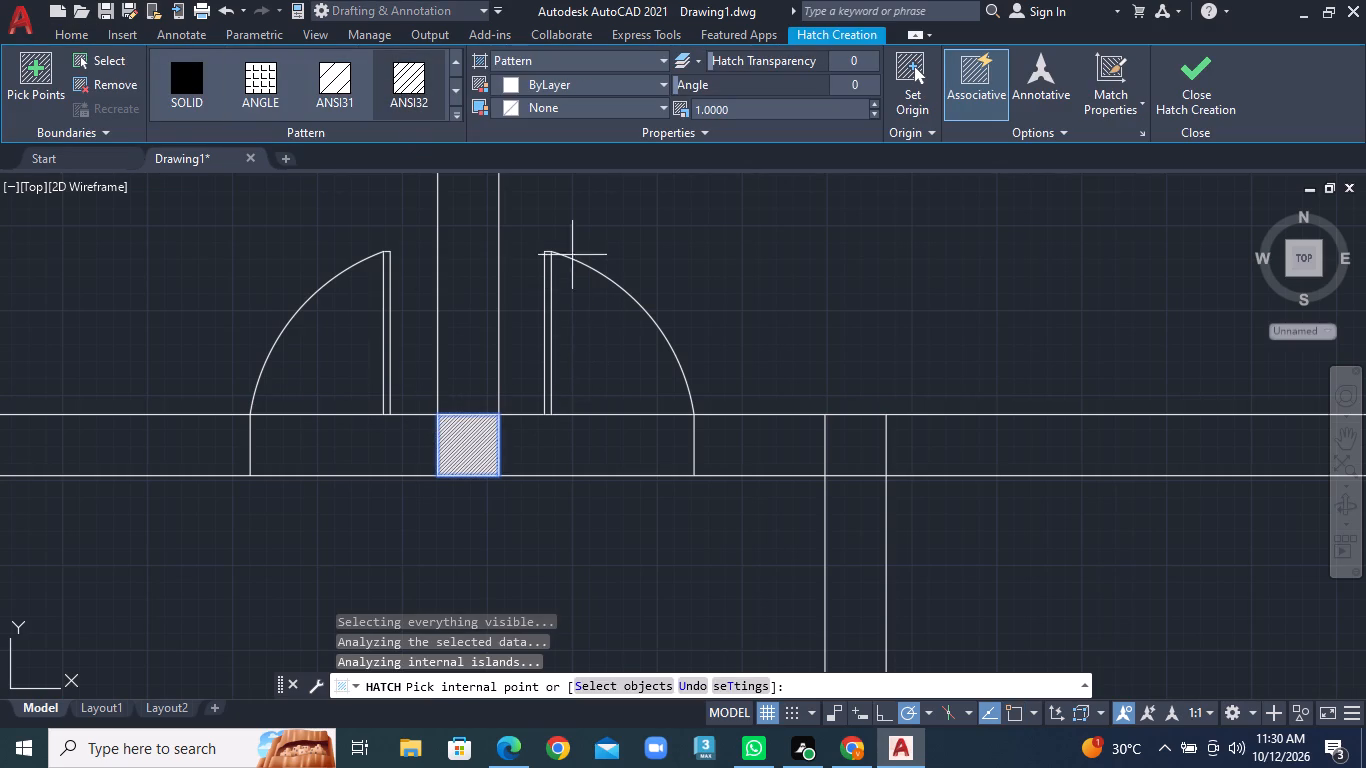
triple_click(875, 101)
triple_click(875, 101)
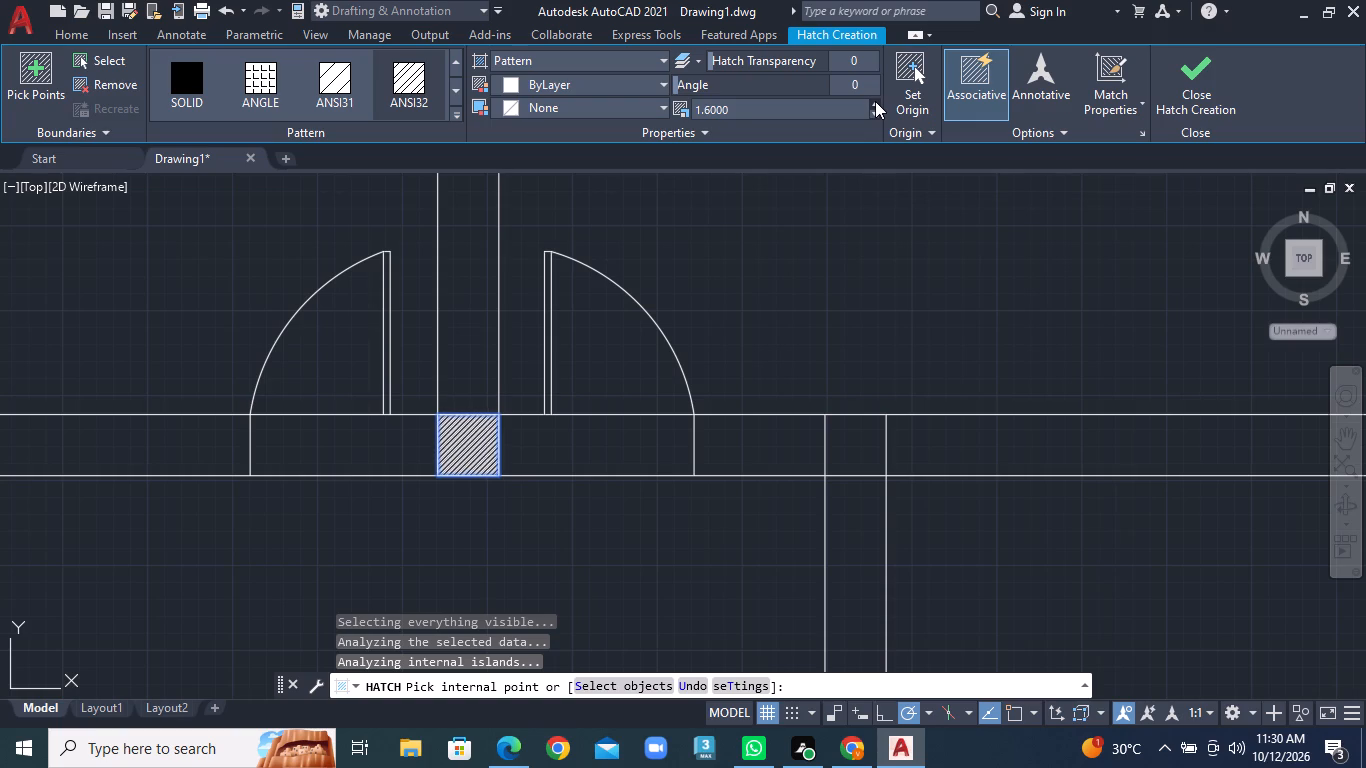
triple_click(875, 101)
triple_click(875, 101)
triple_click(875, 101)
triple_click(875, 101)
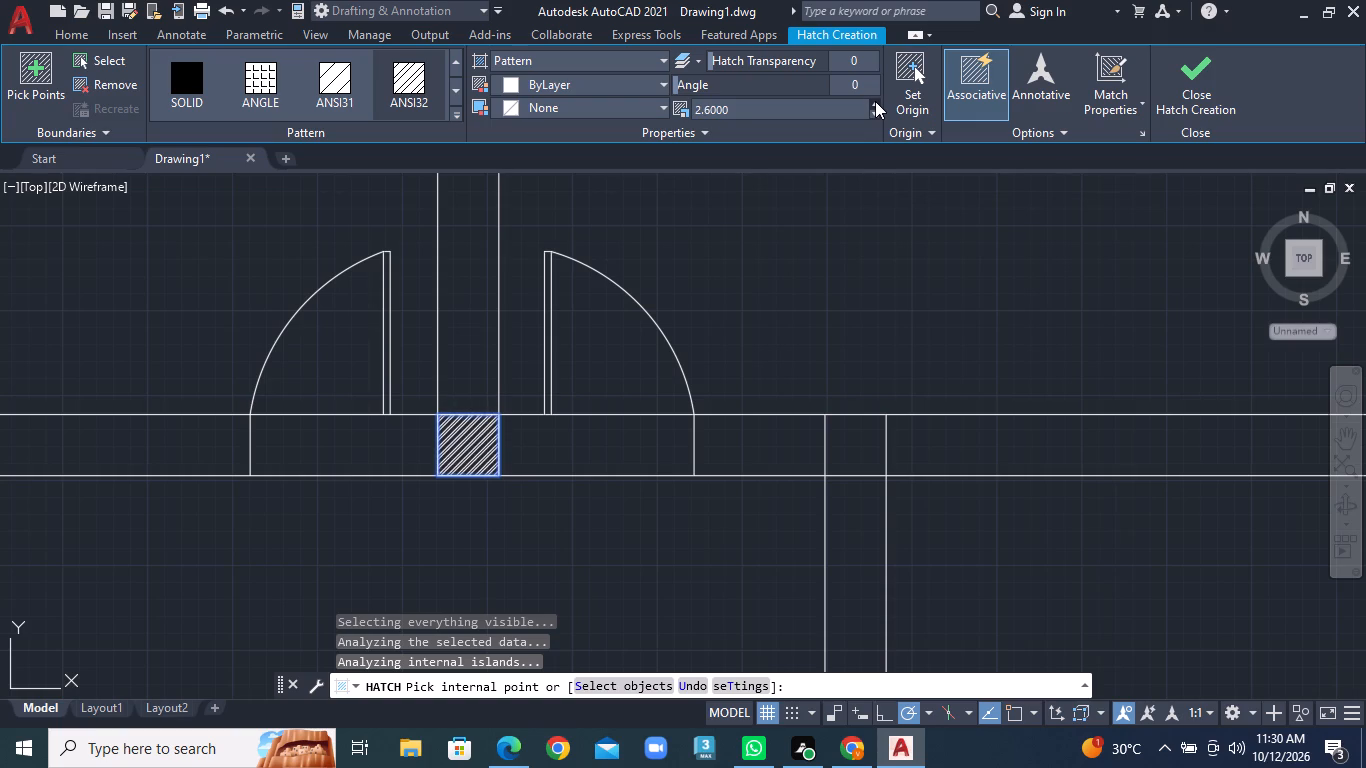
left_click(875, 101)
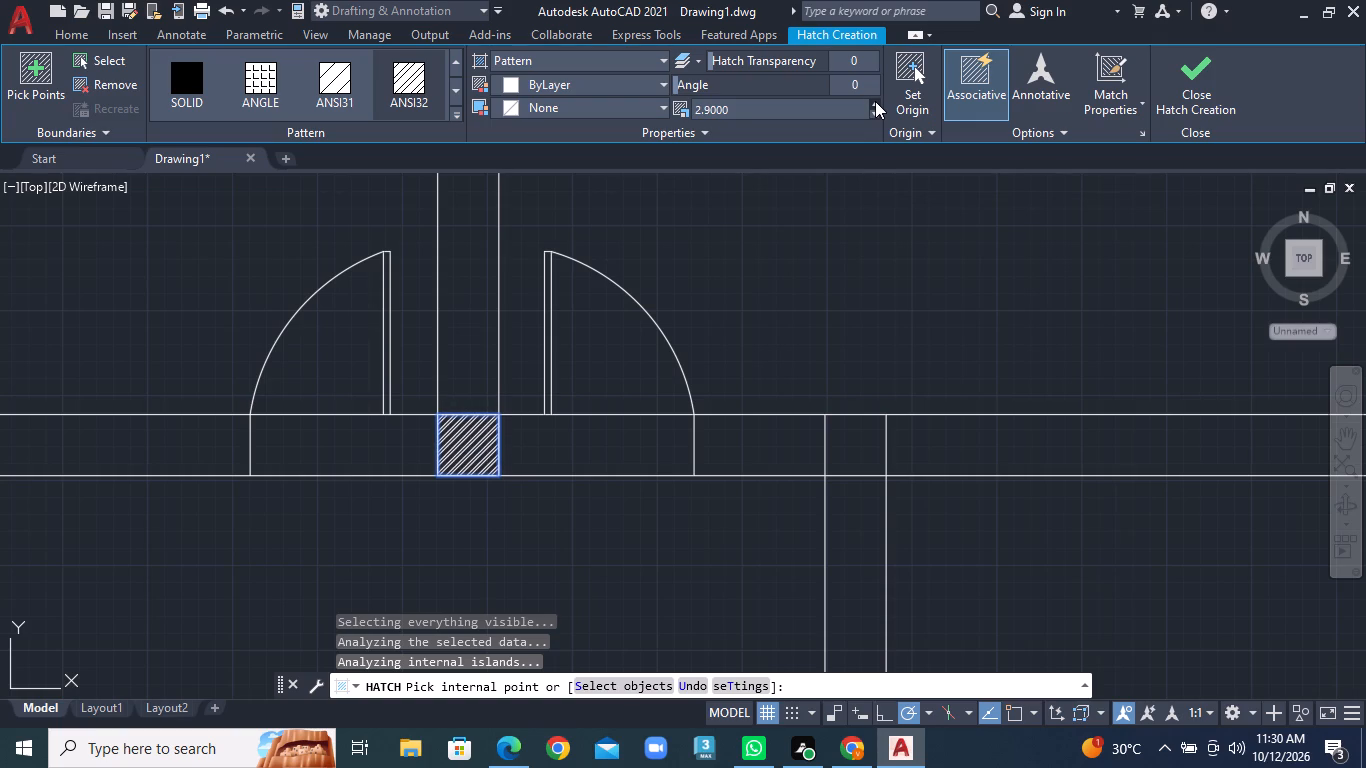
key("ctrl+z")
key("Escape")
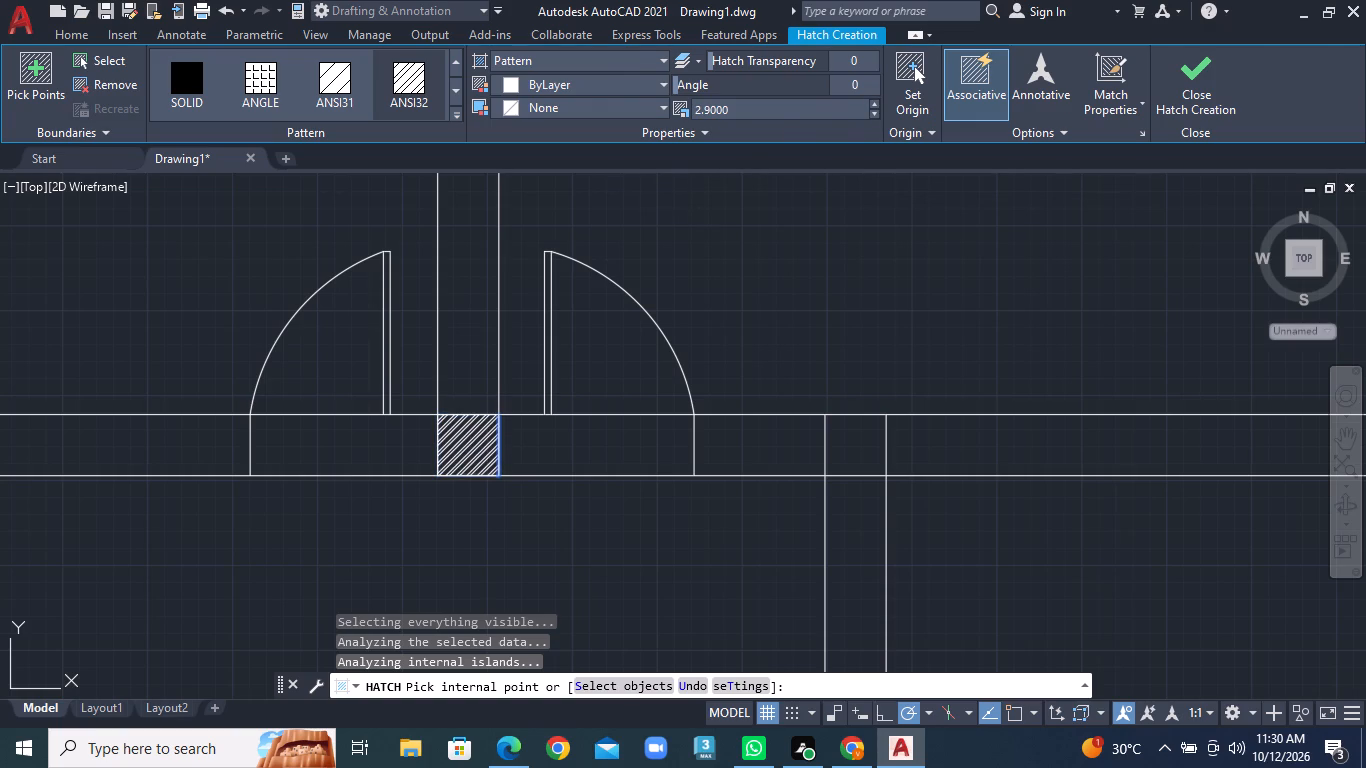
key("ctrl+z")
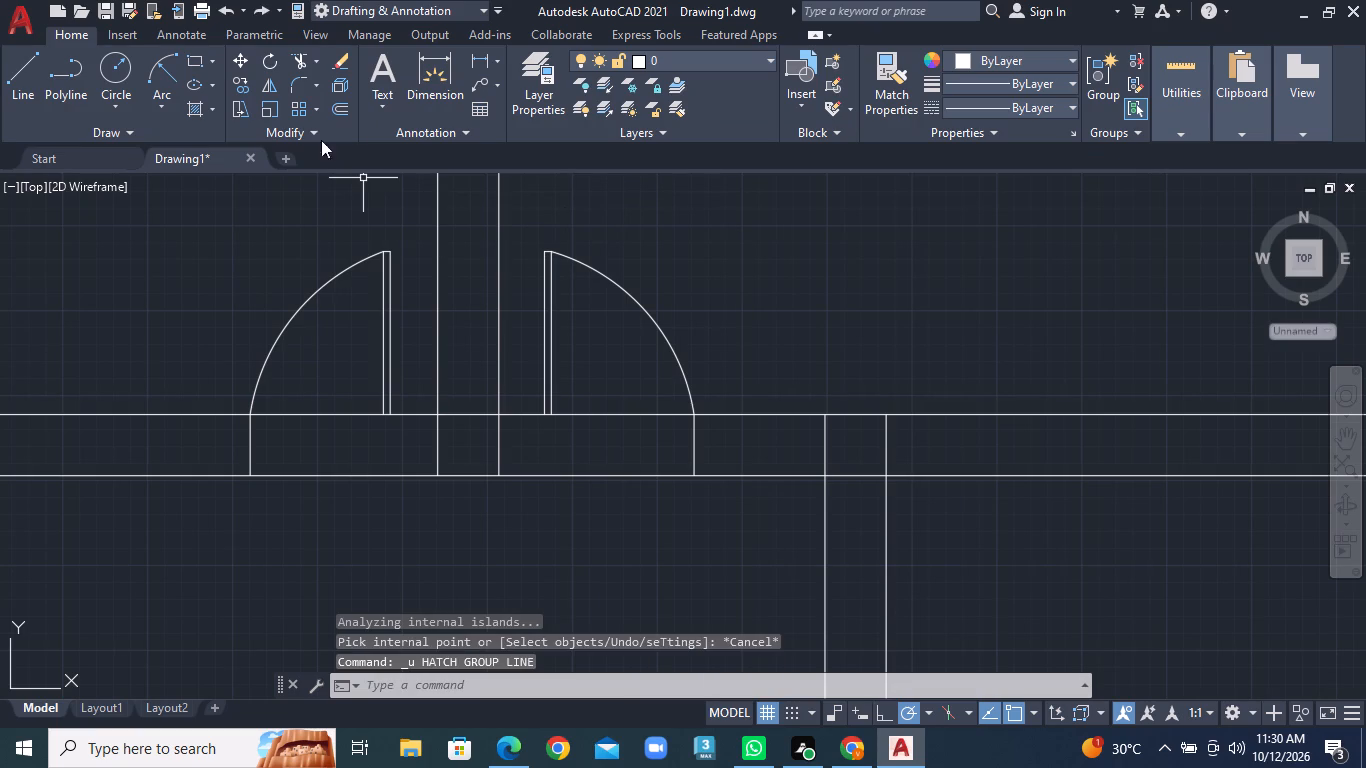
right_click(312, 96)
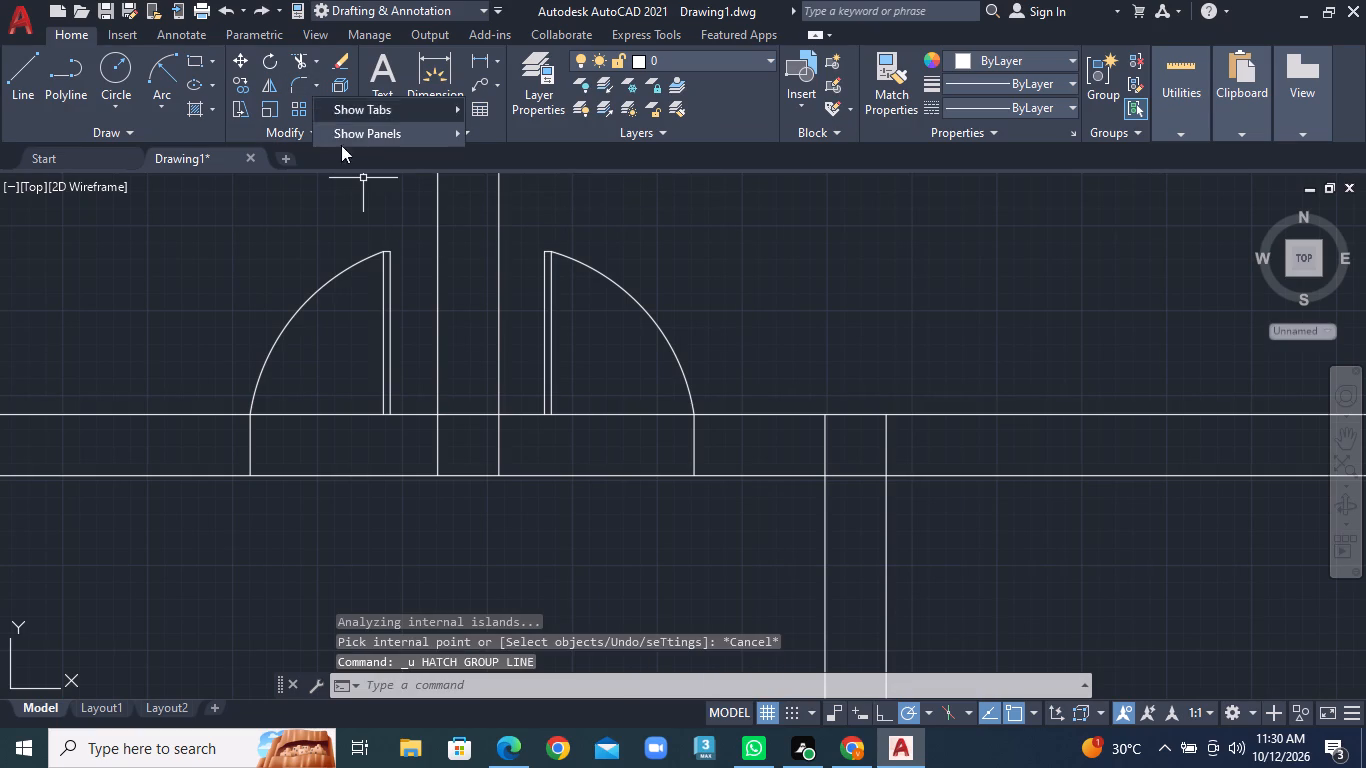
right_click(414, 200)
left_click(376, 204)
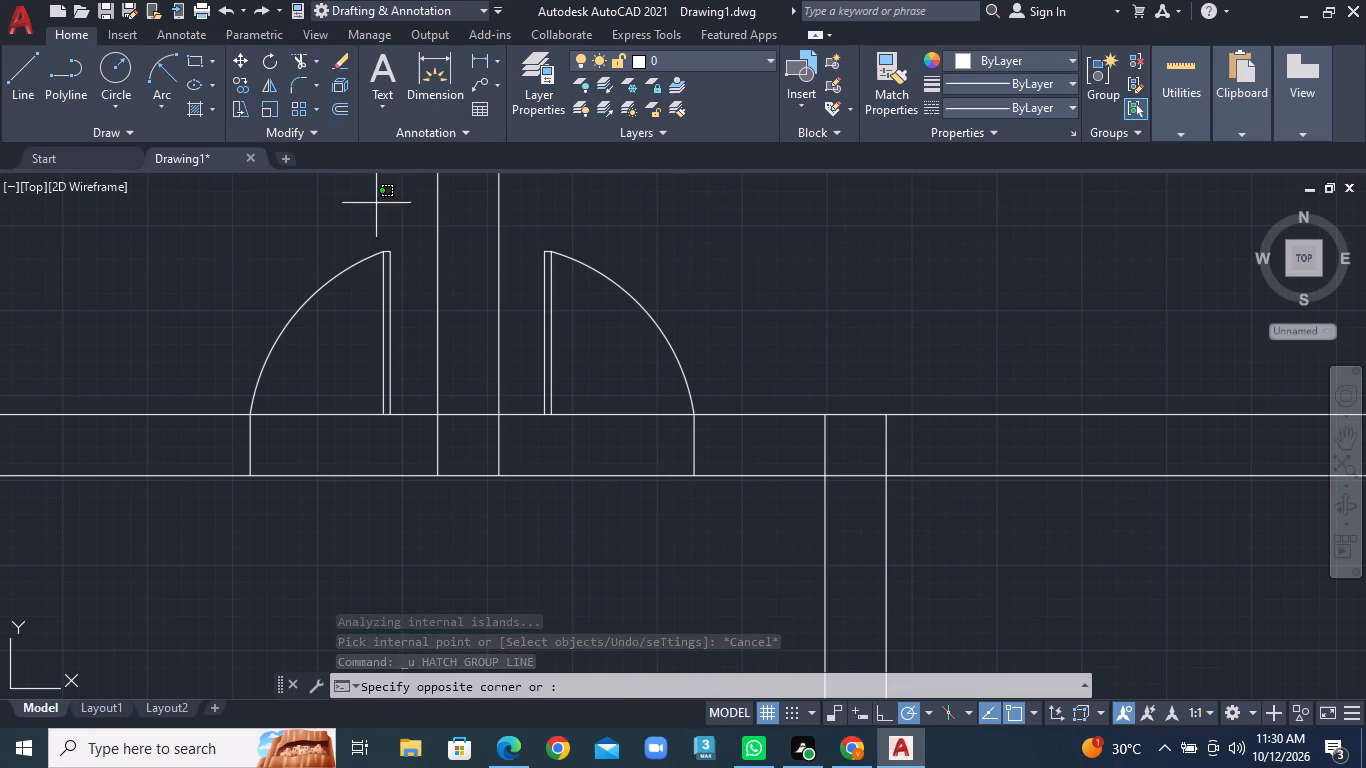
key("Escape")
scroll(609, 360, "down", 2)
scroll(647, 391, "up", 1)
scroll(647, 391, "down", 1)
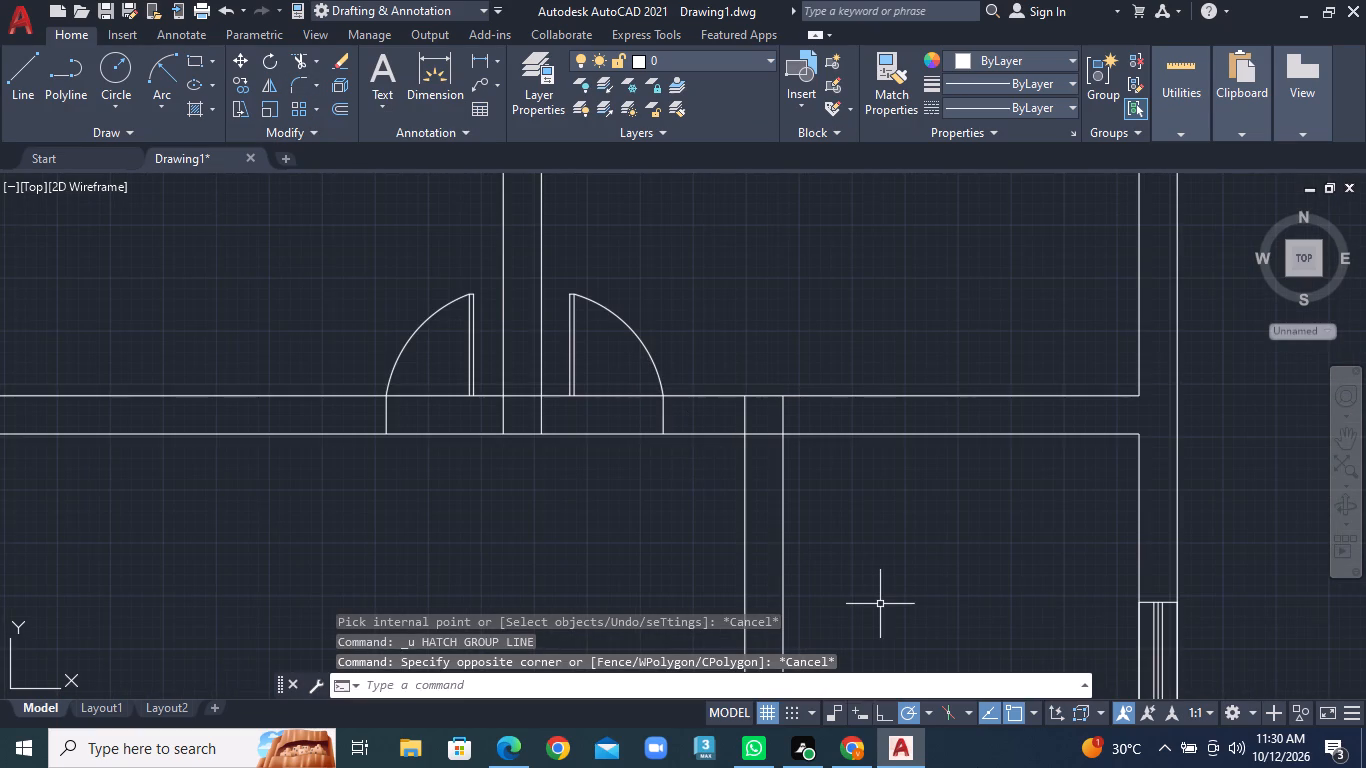
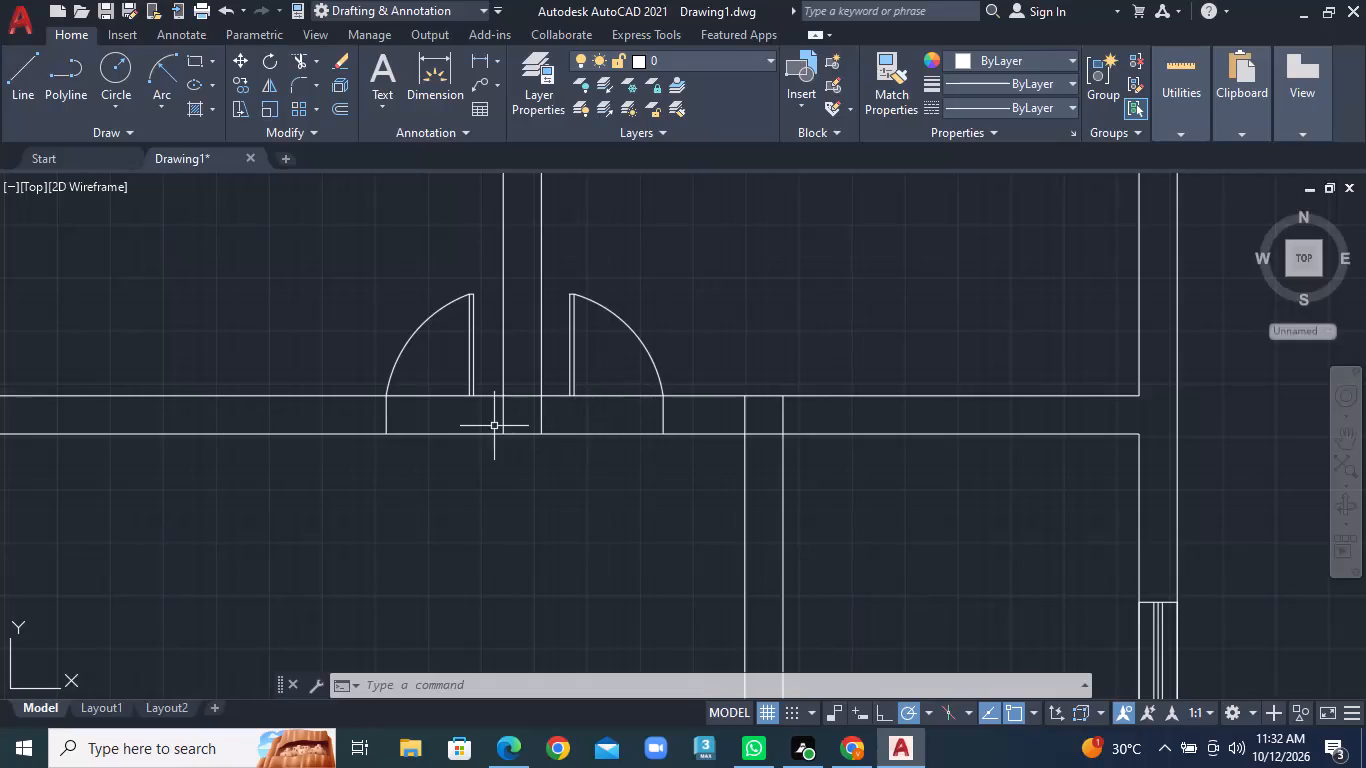
Draw a 2' by 1" door leaf hanging down from the lower horizontal wall's underside, just right of the left partition.
middle_click_drag(430, 408, 388, 366)
scroll(339, 414, "down", 2)
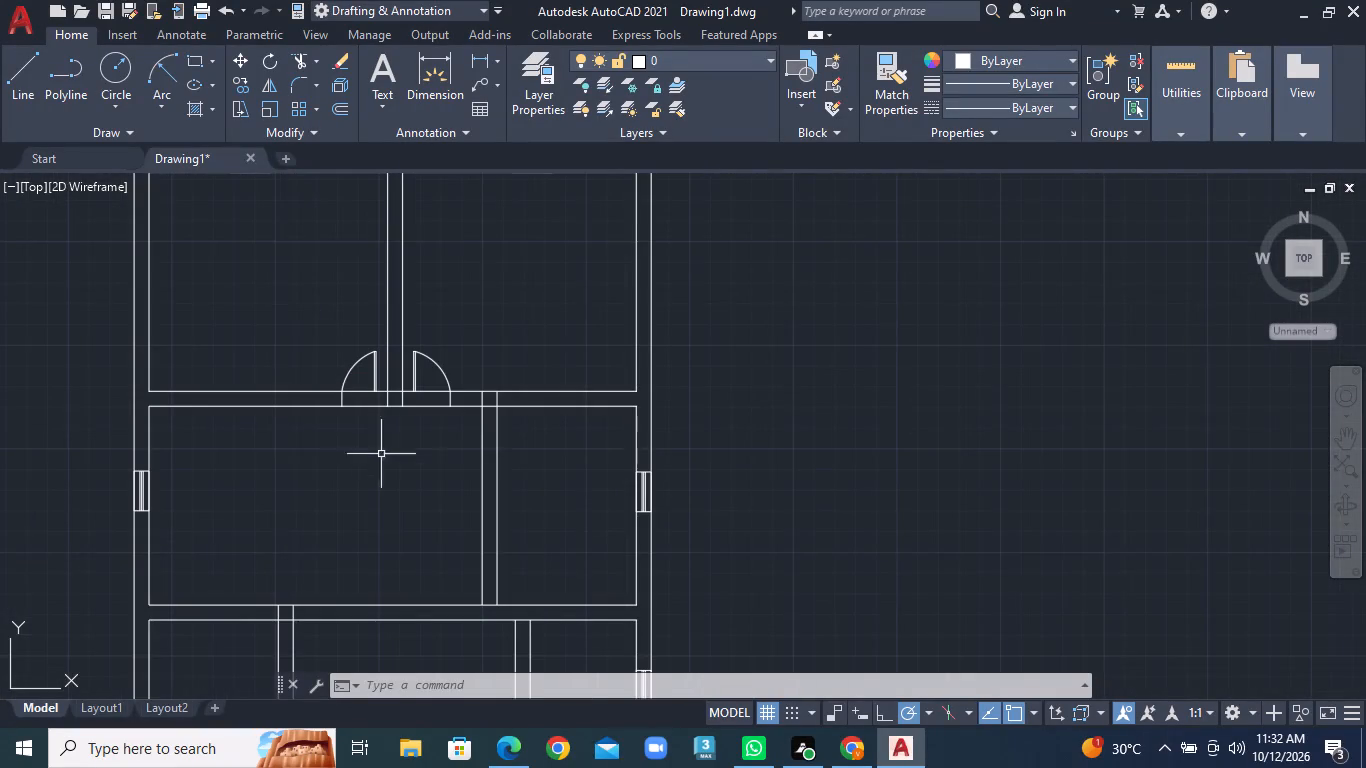
middle_click_drag(429, 533, 480, 278)
scroll(421, 367, "up", 1)
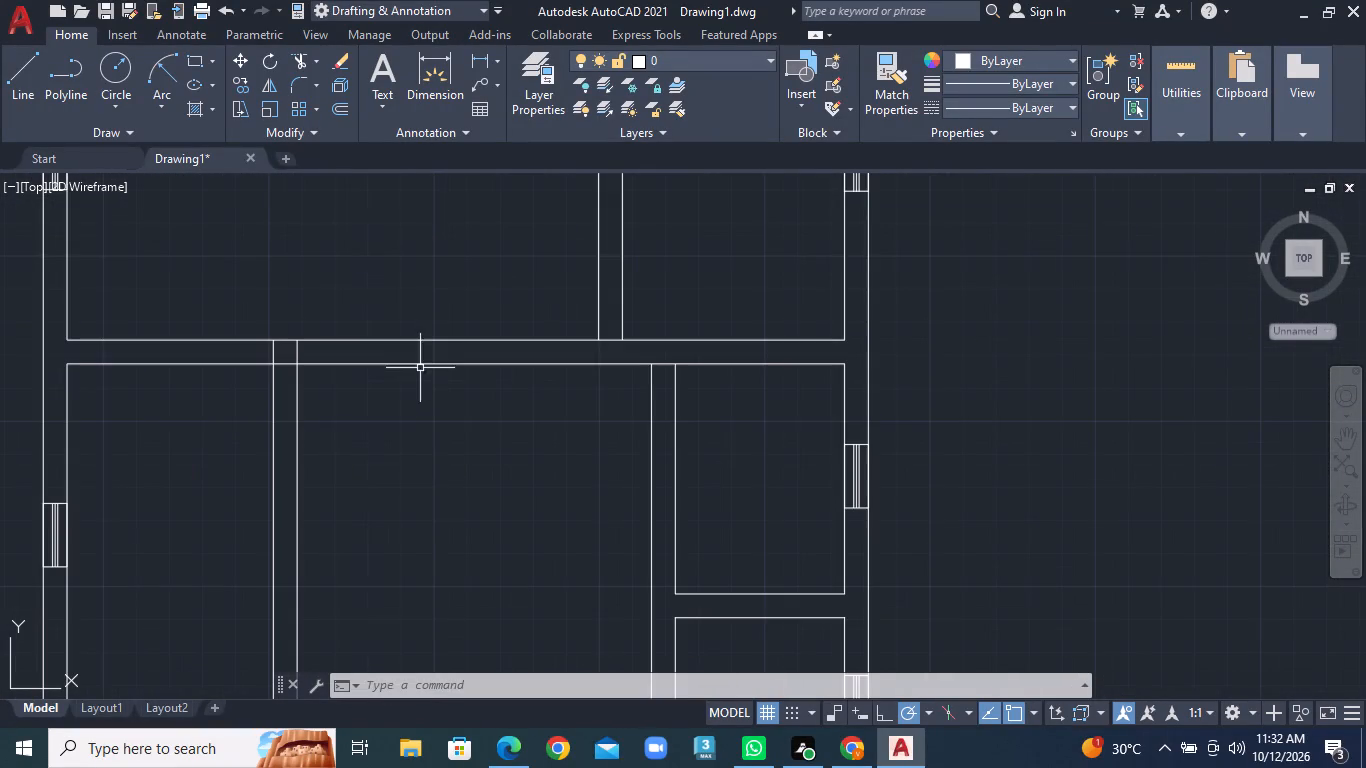
middle_click_drag(400, 373, 470, 362)
scroll(470, 362, "up", 1)
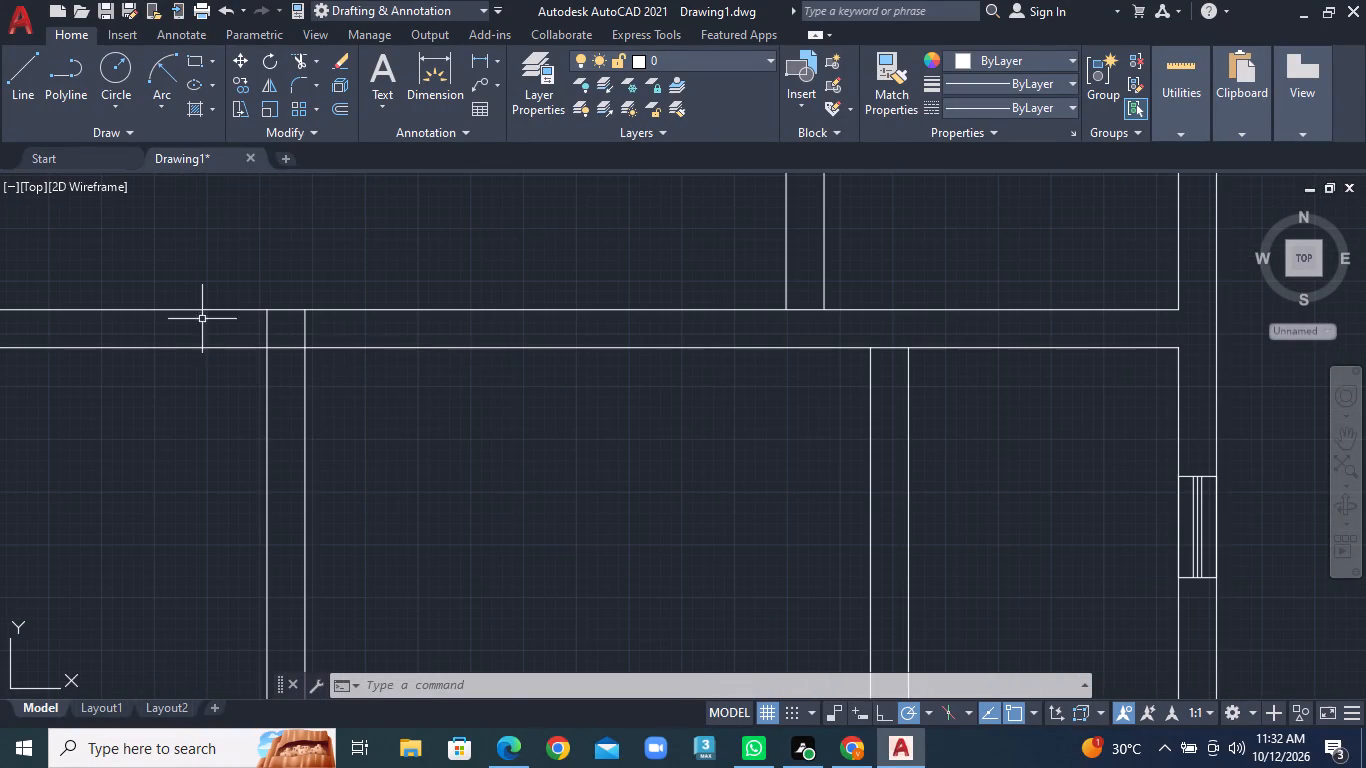
left_click(19, 88)
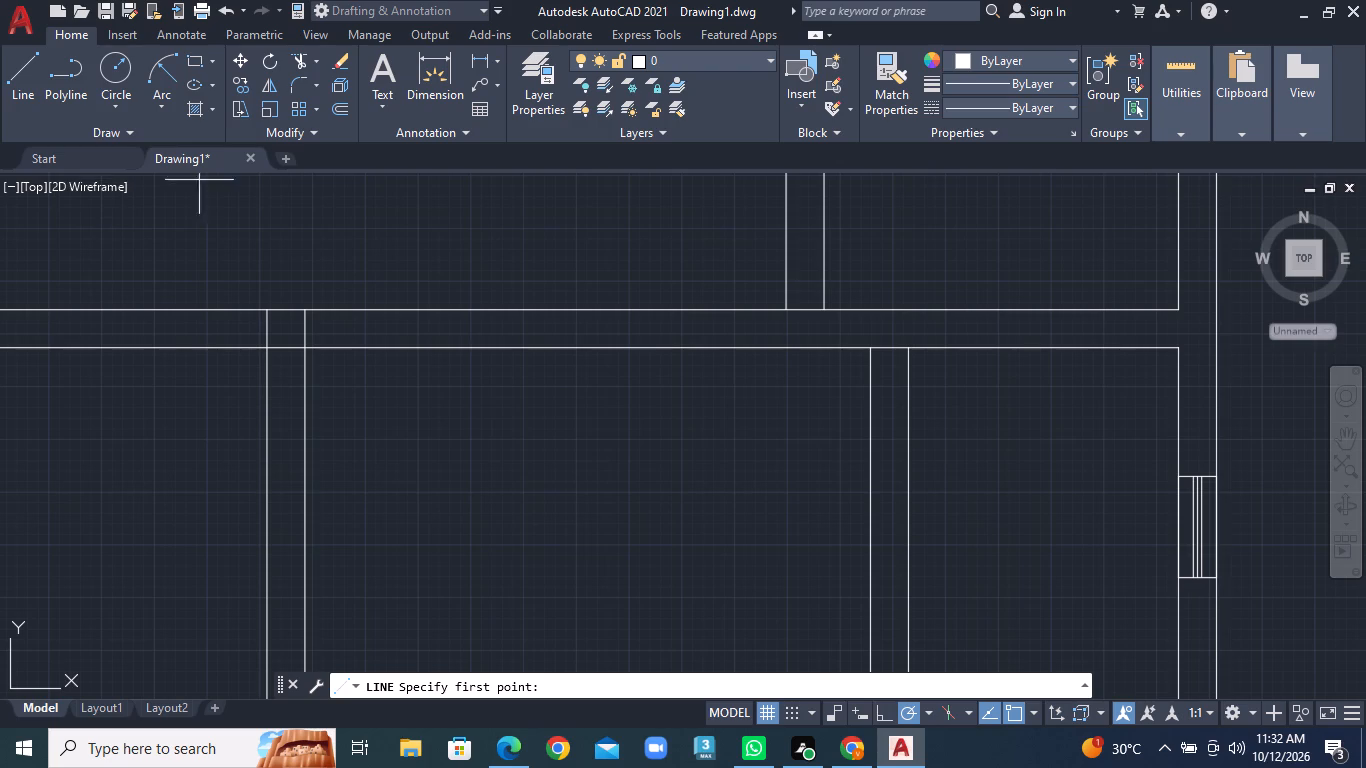
scroll(443, 437, "down", 2)
scroll(442, 435, "up", 1)
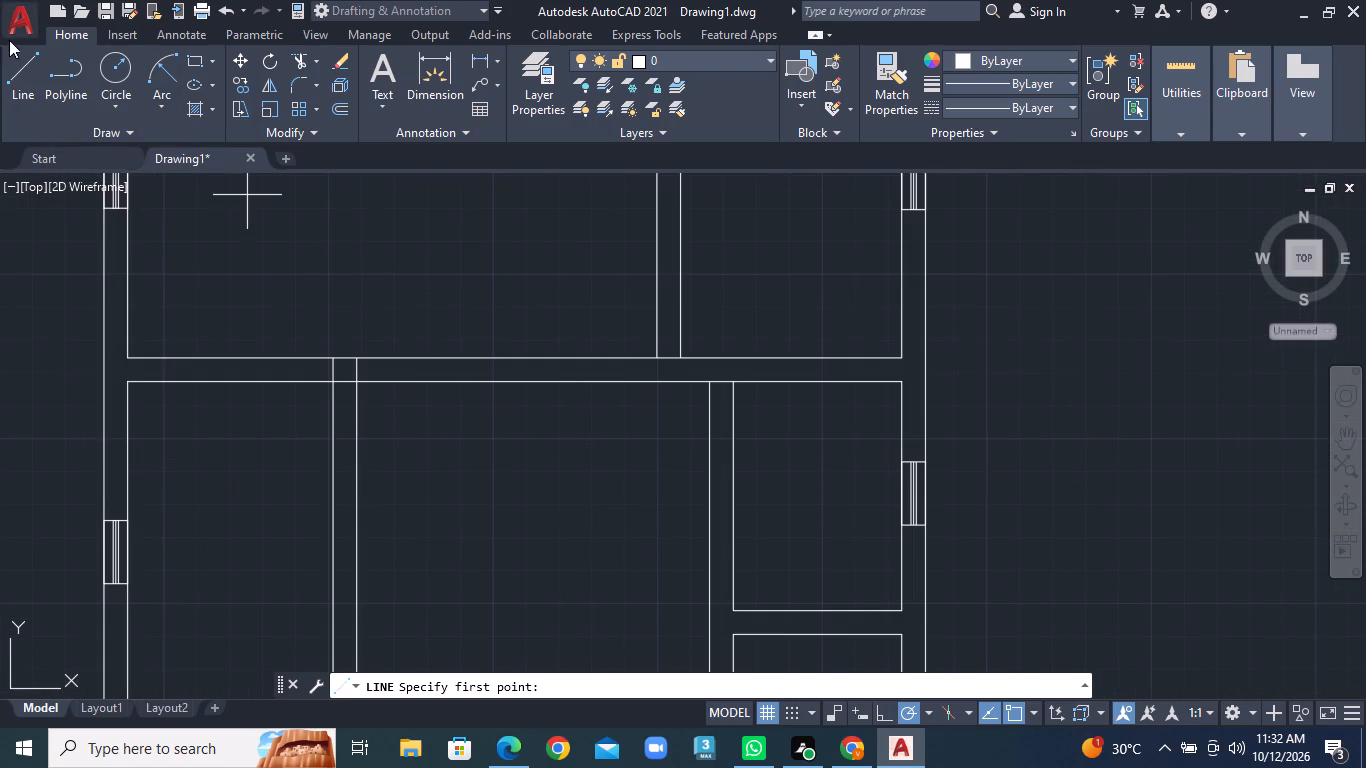
left_click(28, 71)
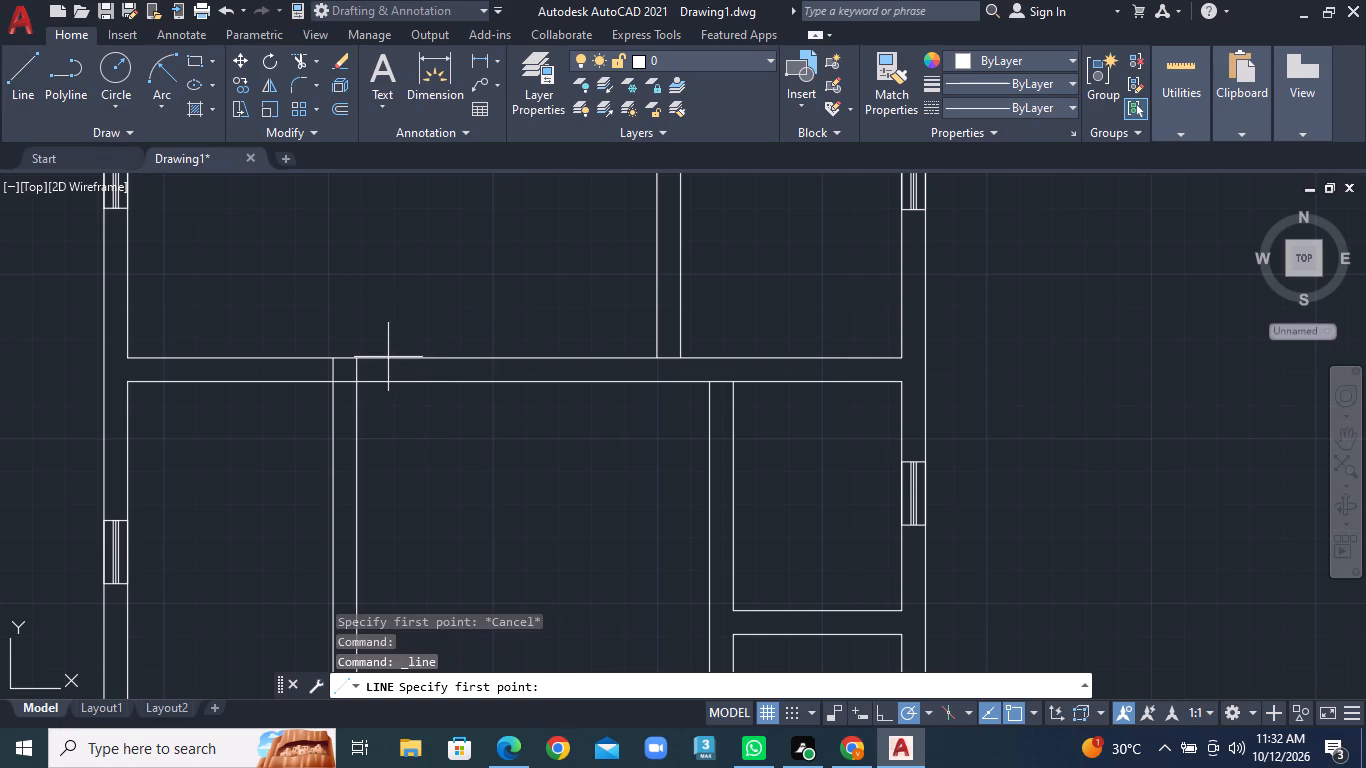
left_click(387, 383)
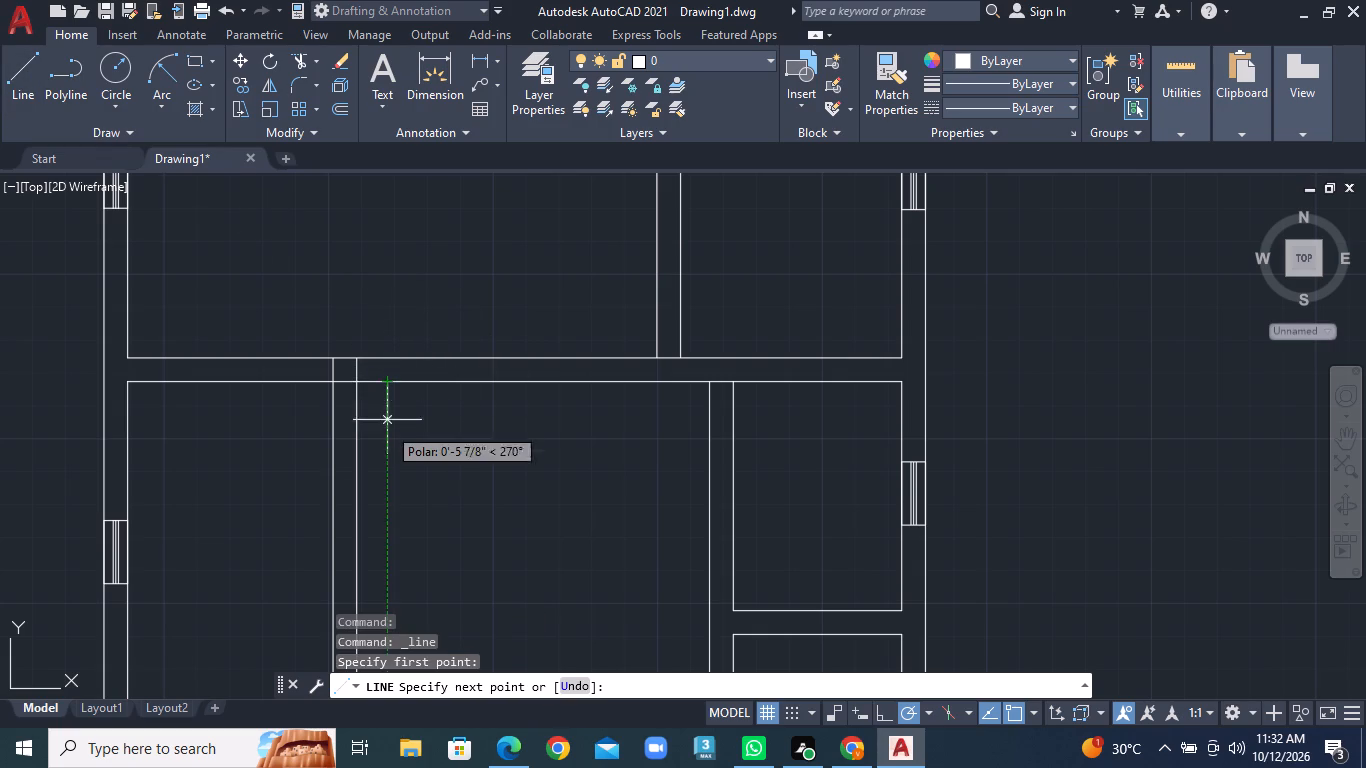
type("2'")
key("Return")
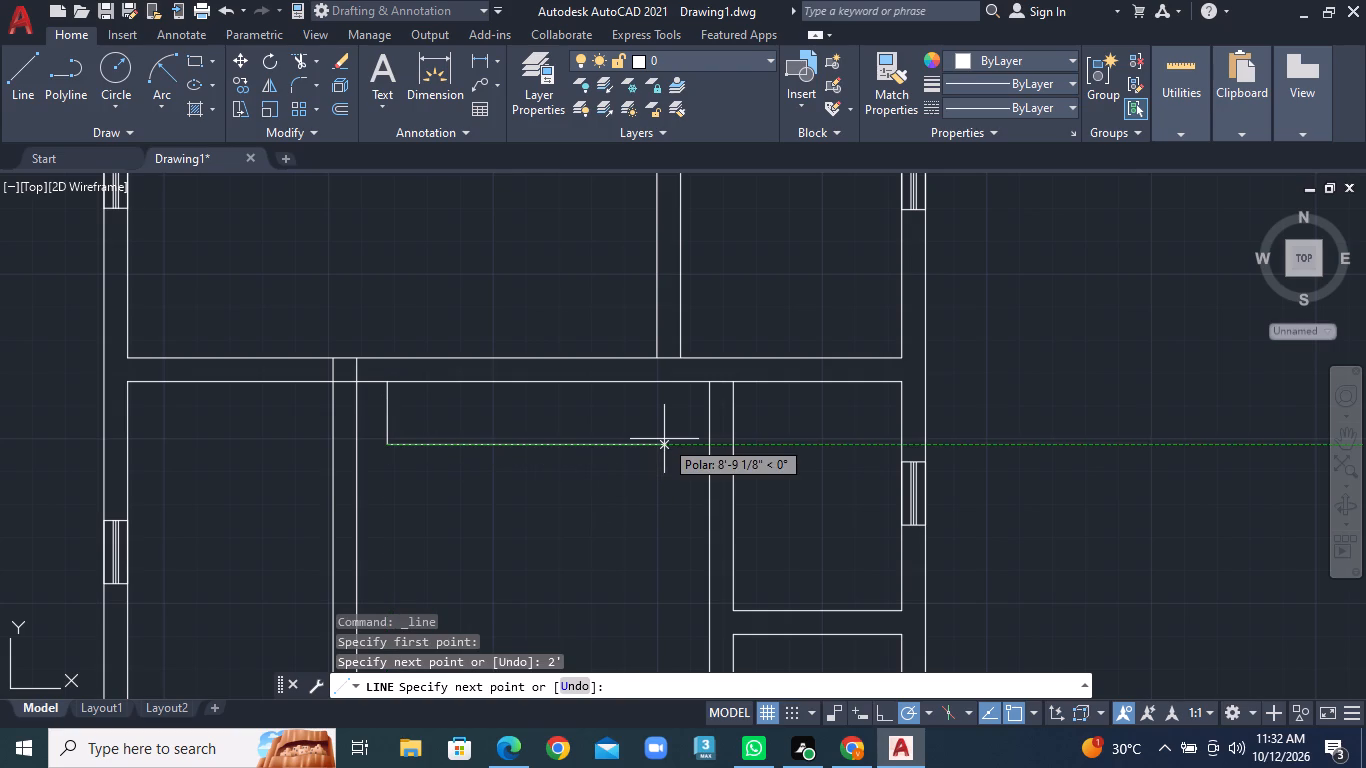
type("1\"")
key("Return")
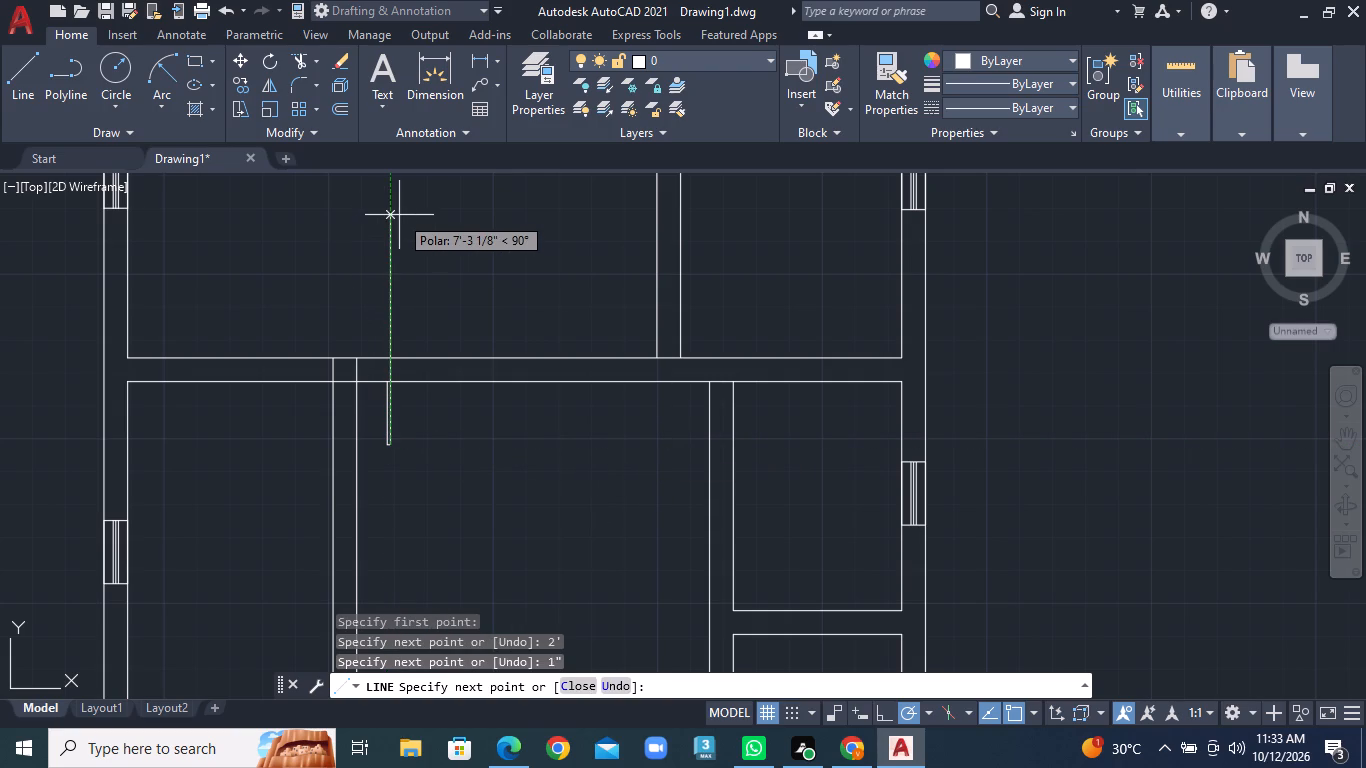
type("2'")
key("Return")
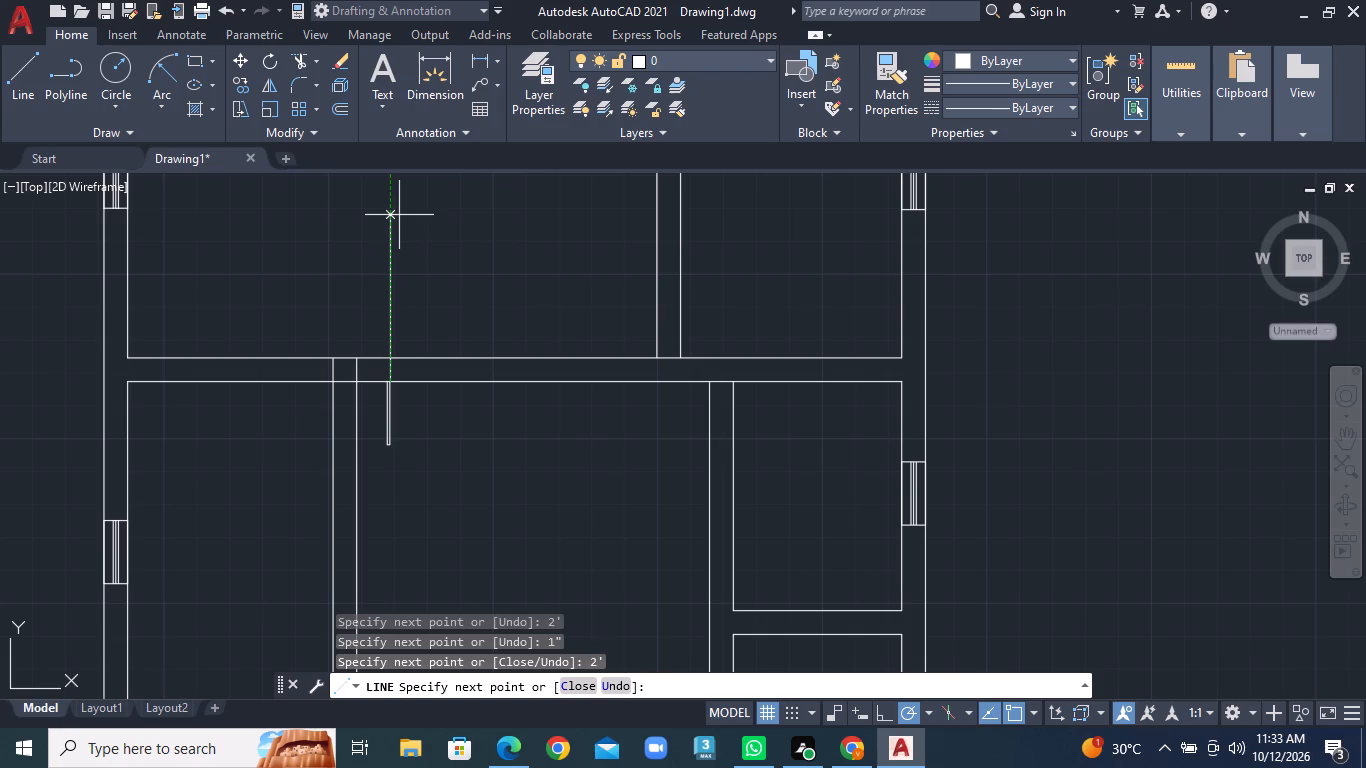
key("Escape")
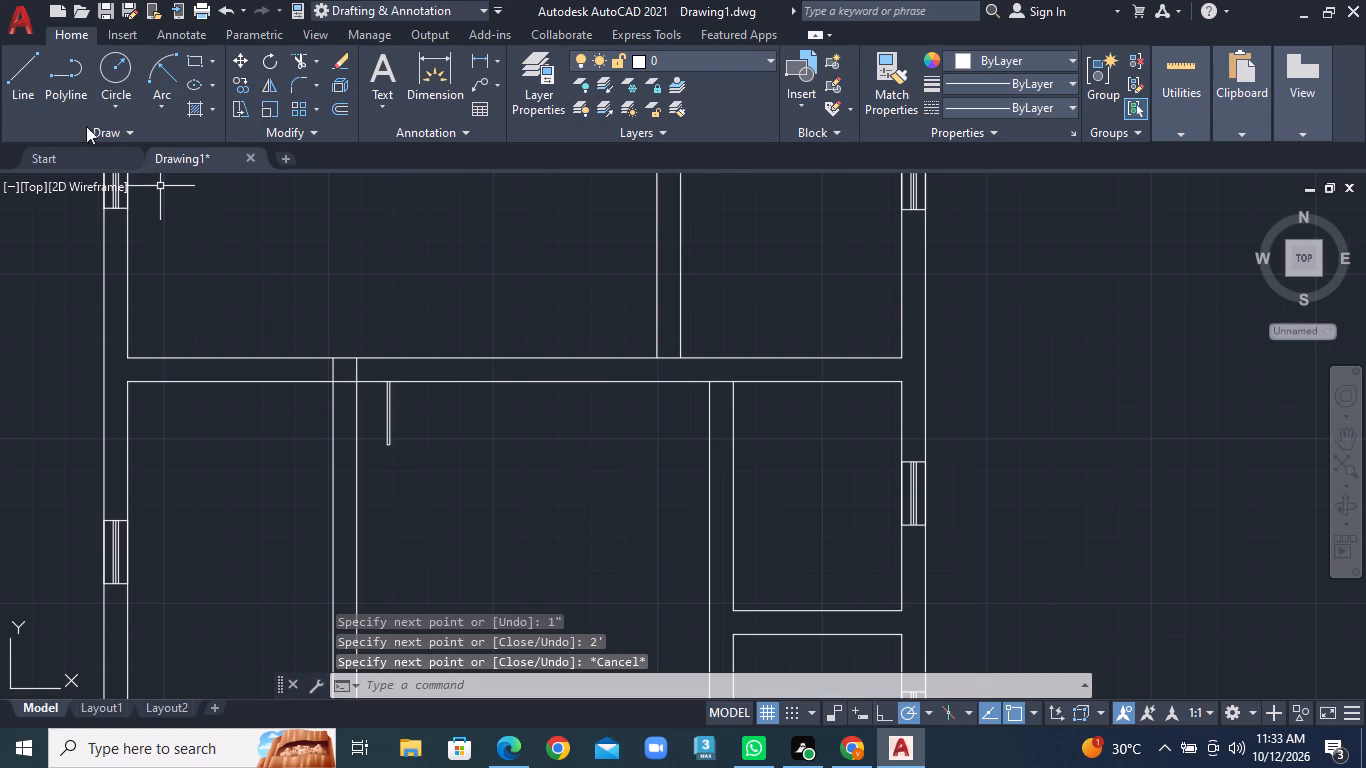
Draw this door's swing with a Start, End, Radius arc from the leaf's bottom to the wall's lower line, bulging outward to the right.
left_click(156, 105)
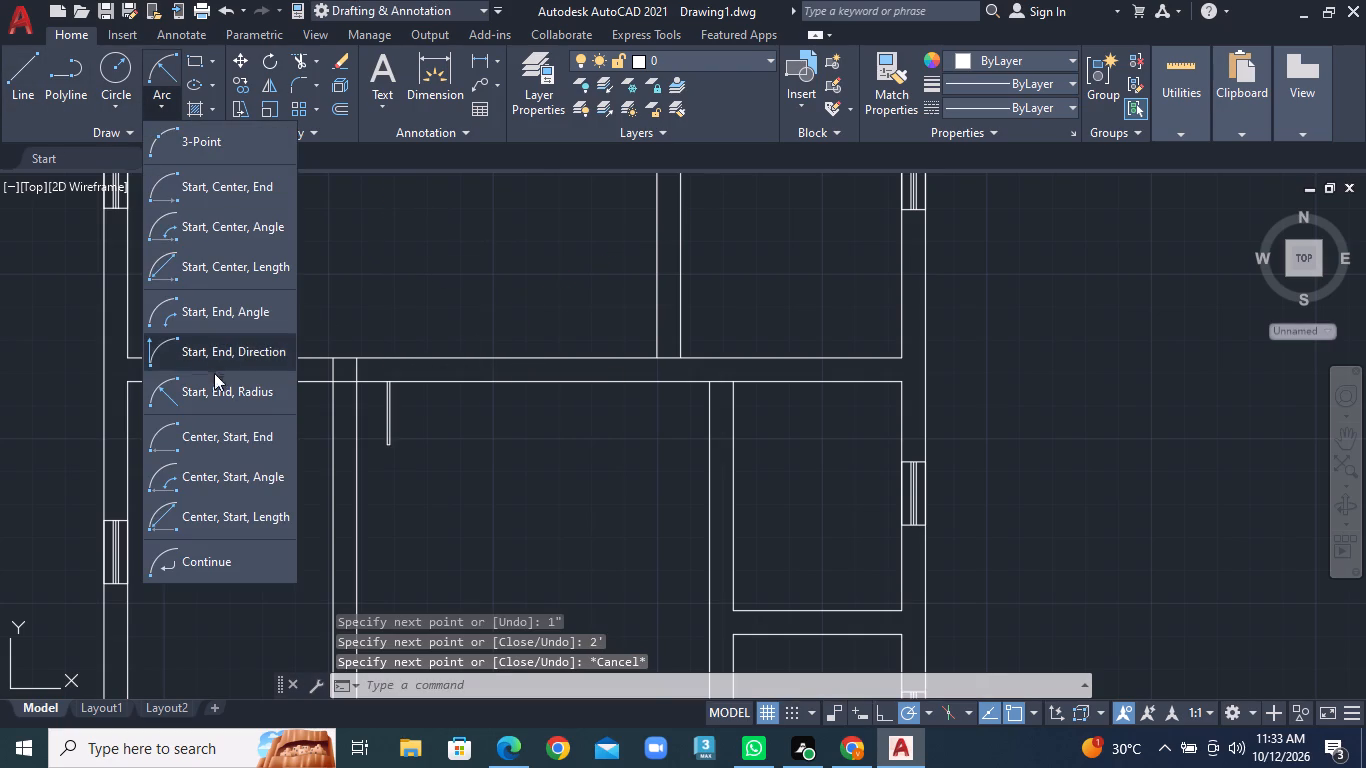
left_click(218, 390)
scroll(582, 351, "up", 1)
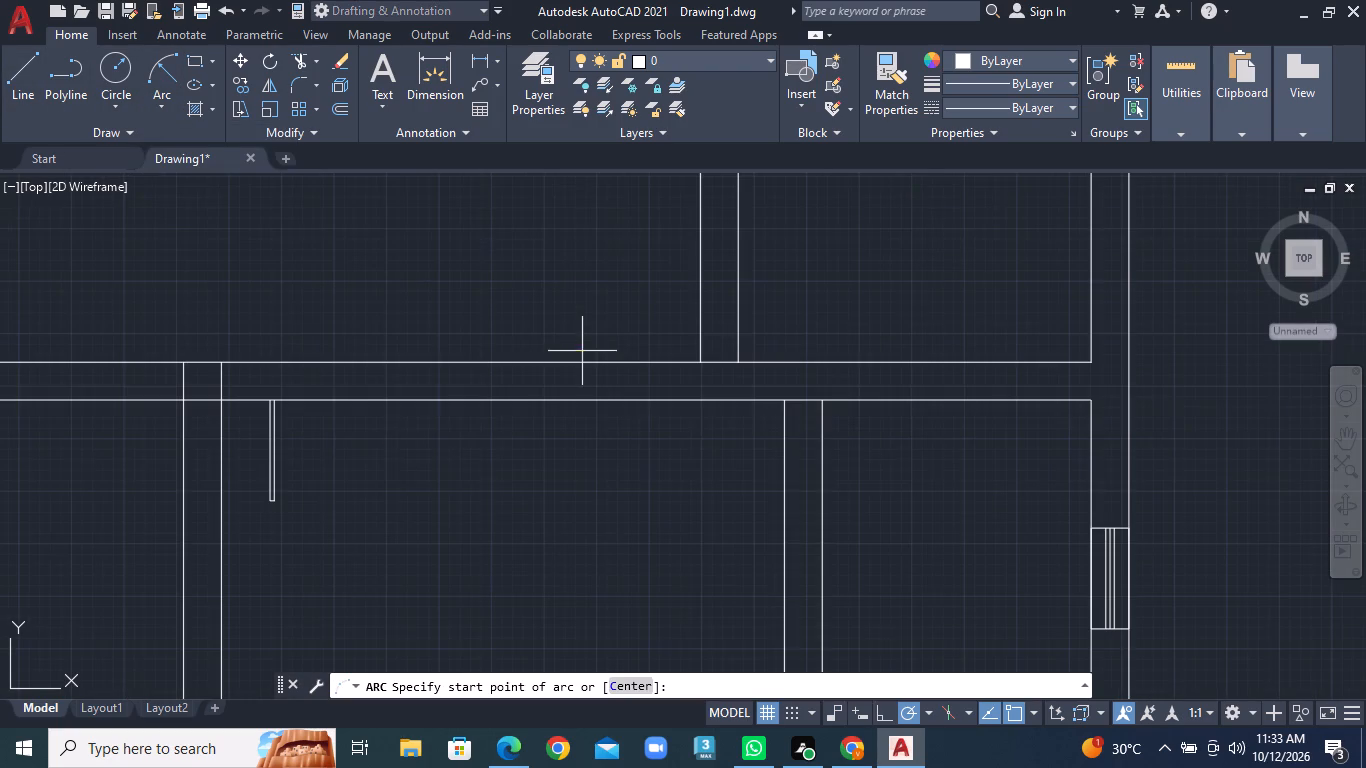
middle_click_drag(368, 390, 488, 379)
scroll(374, 382, "up", 1)
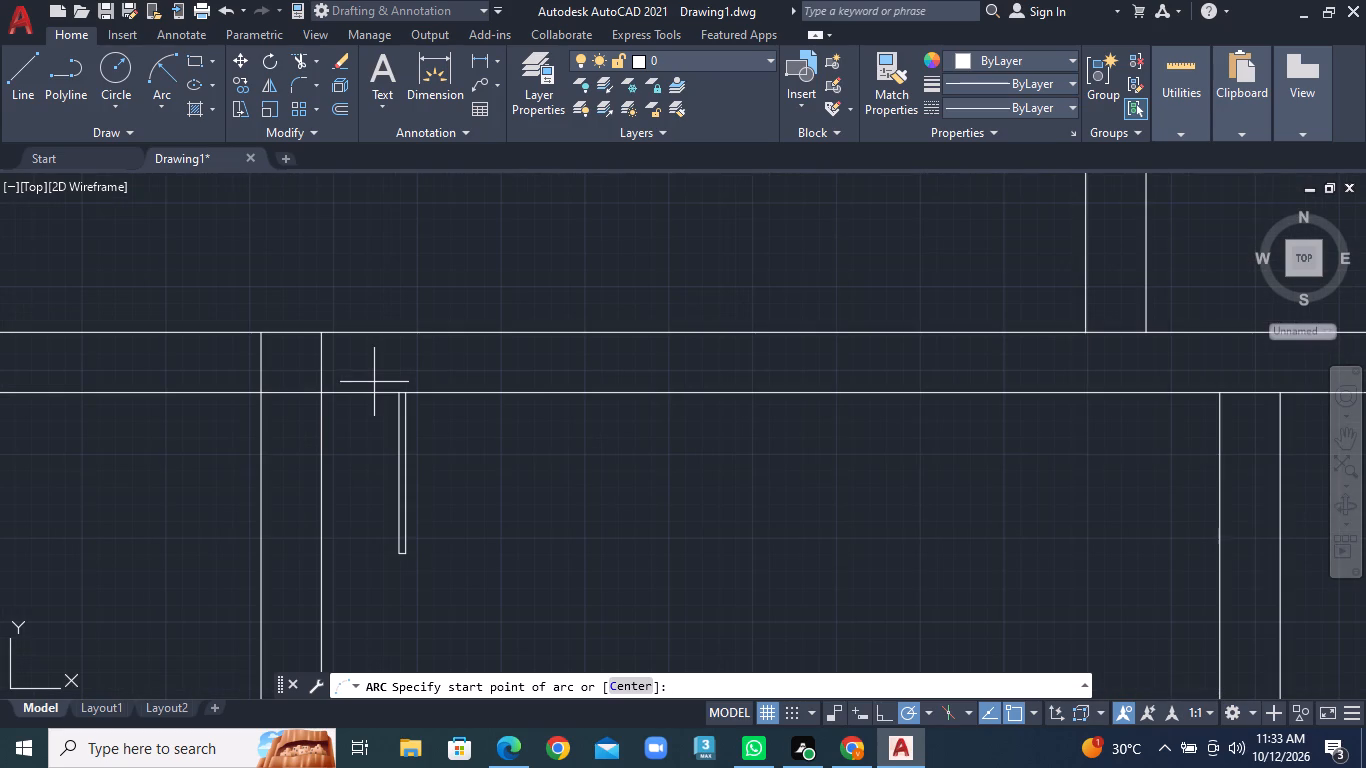
left_click(407, 553)
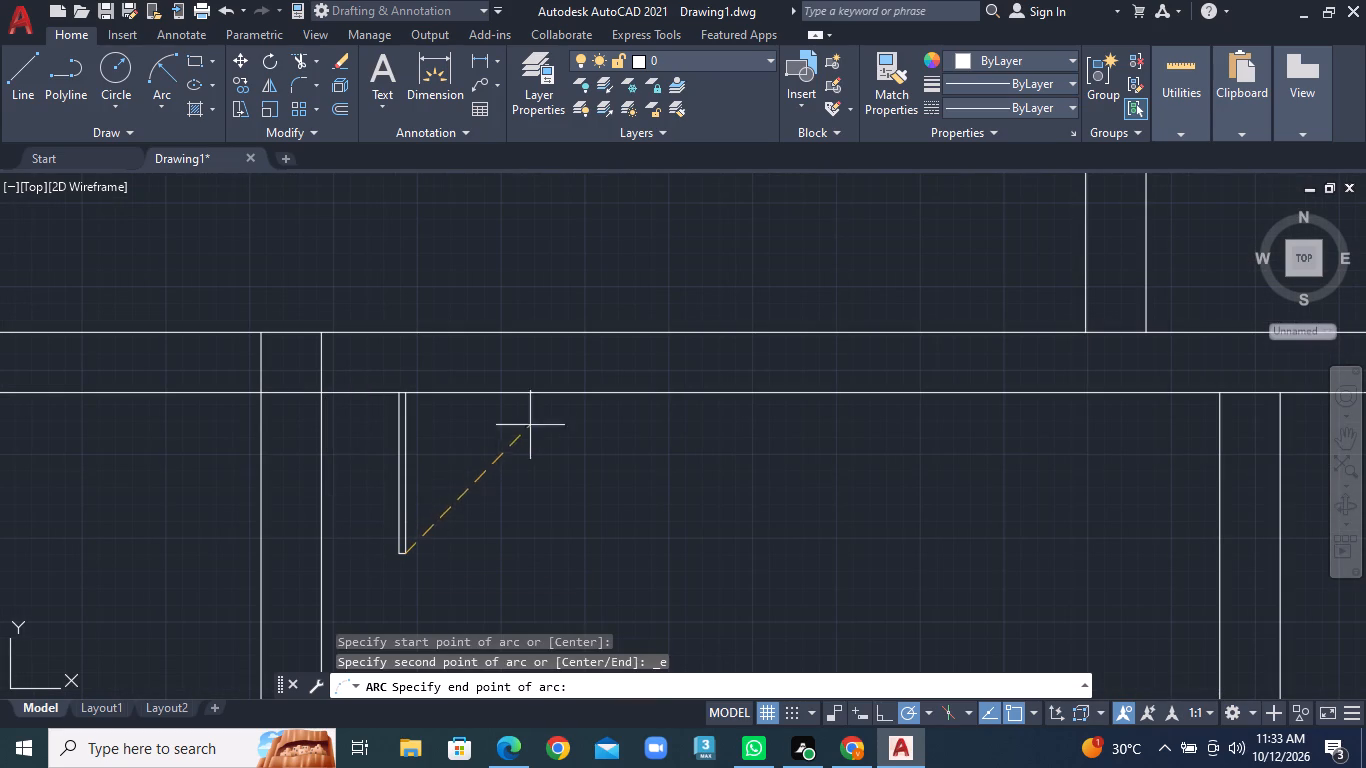
left_click(510, 392)
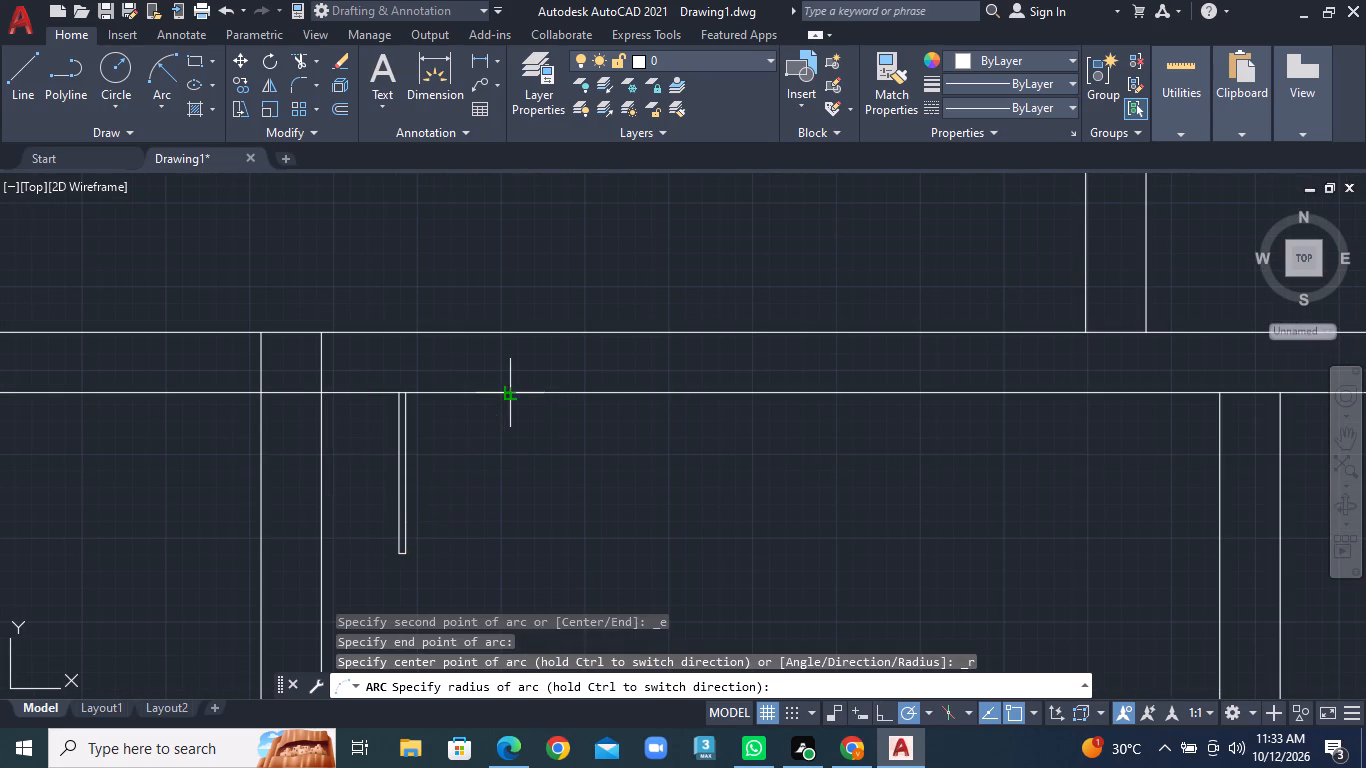
left_click(442, 506)
Draw a 2' by 1" door leaf down from the same wall's lower line in the small right-hand room, just right of its partition.
scroll(522, 494, "down", 5)
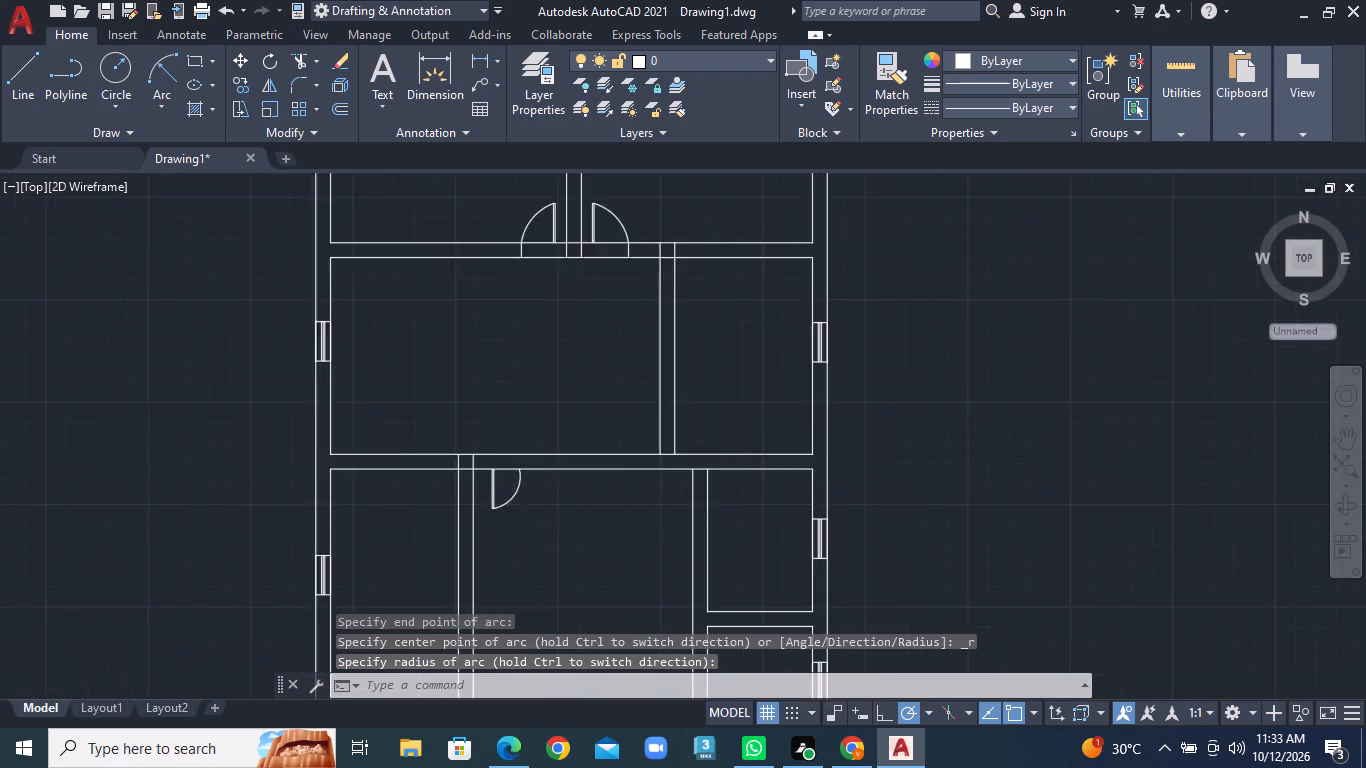
scroll(554, 513, "up", 1)
middle_click_drag(554, 513, 462, 488)
scroll(519, 500, "up", 1)
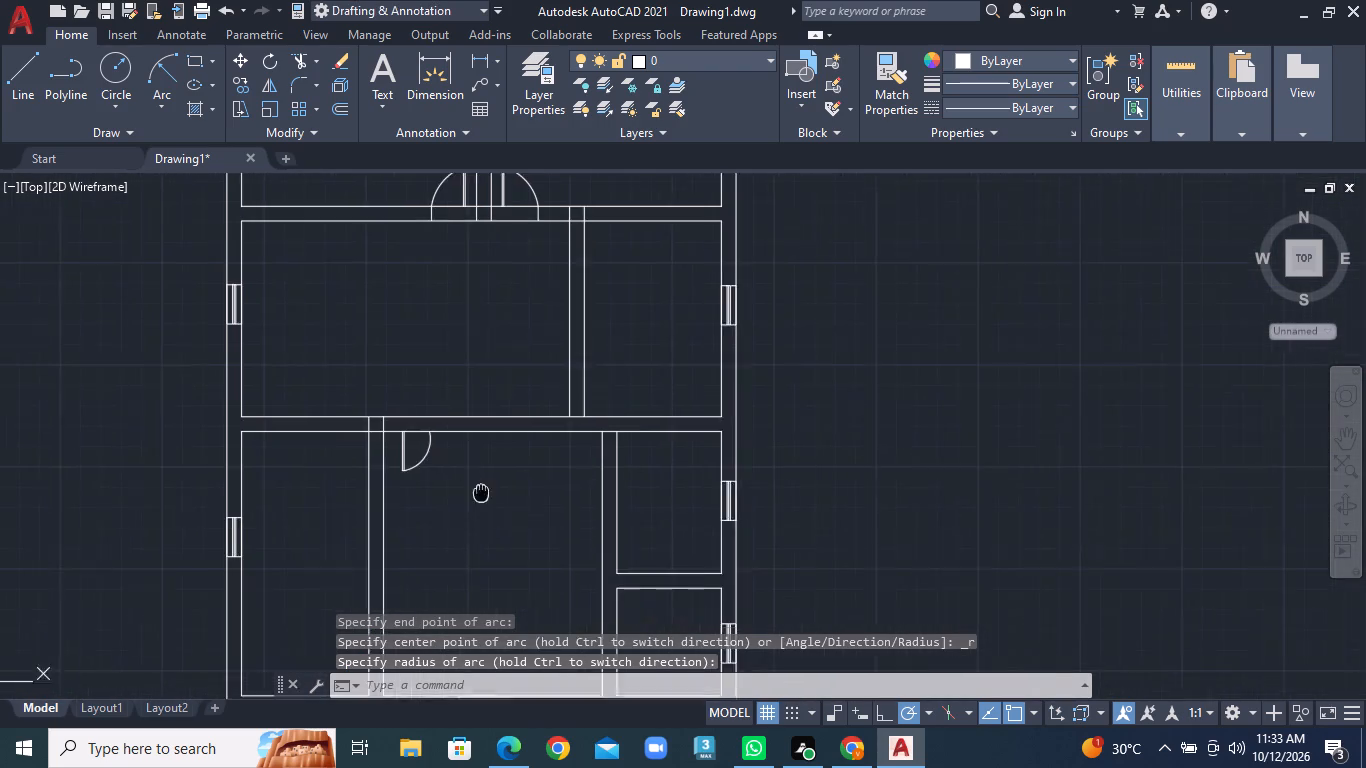
middle_click_drag(462, 488, 447, 487)
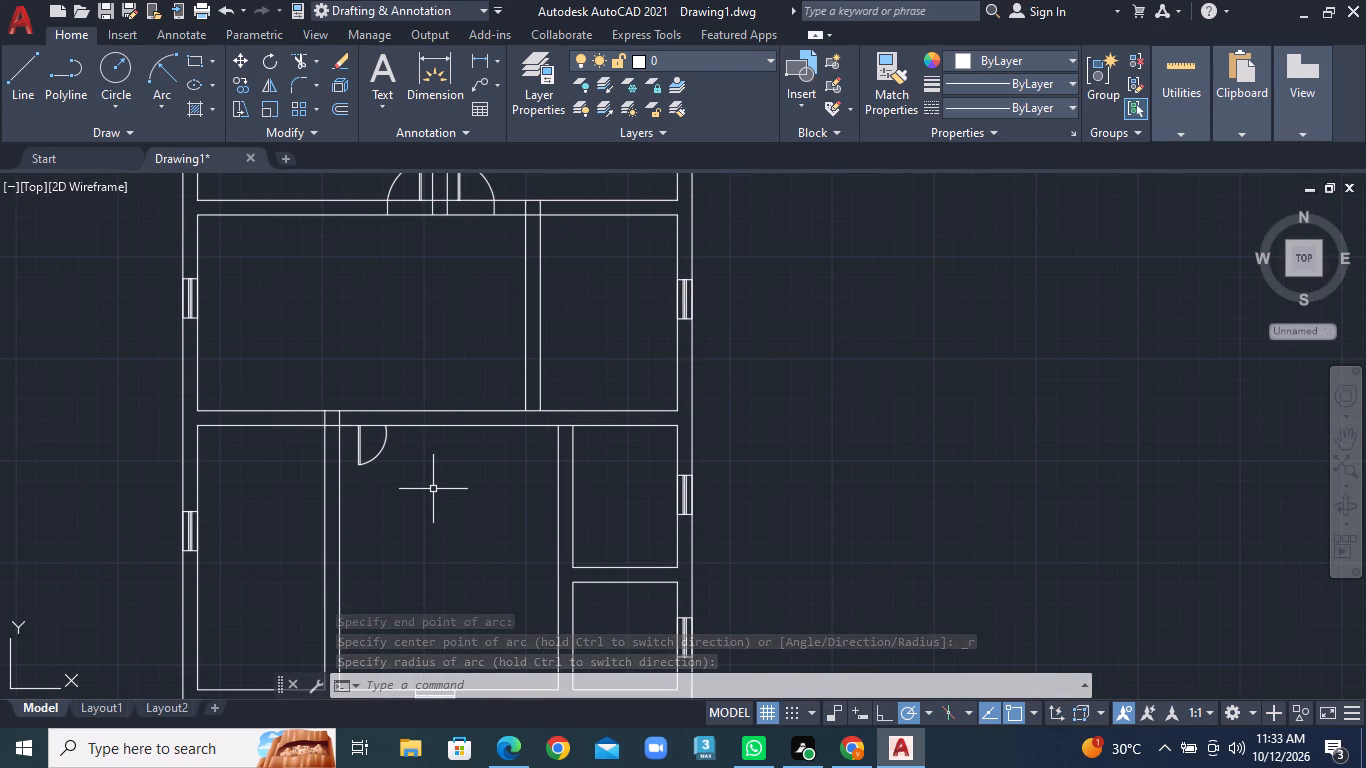
left_click(17, 84)
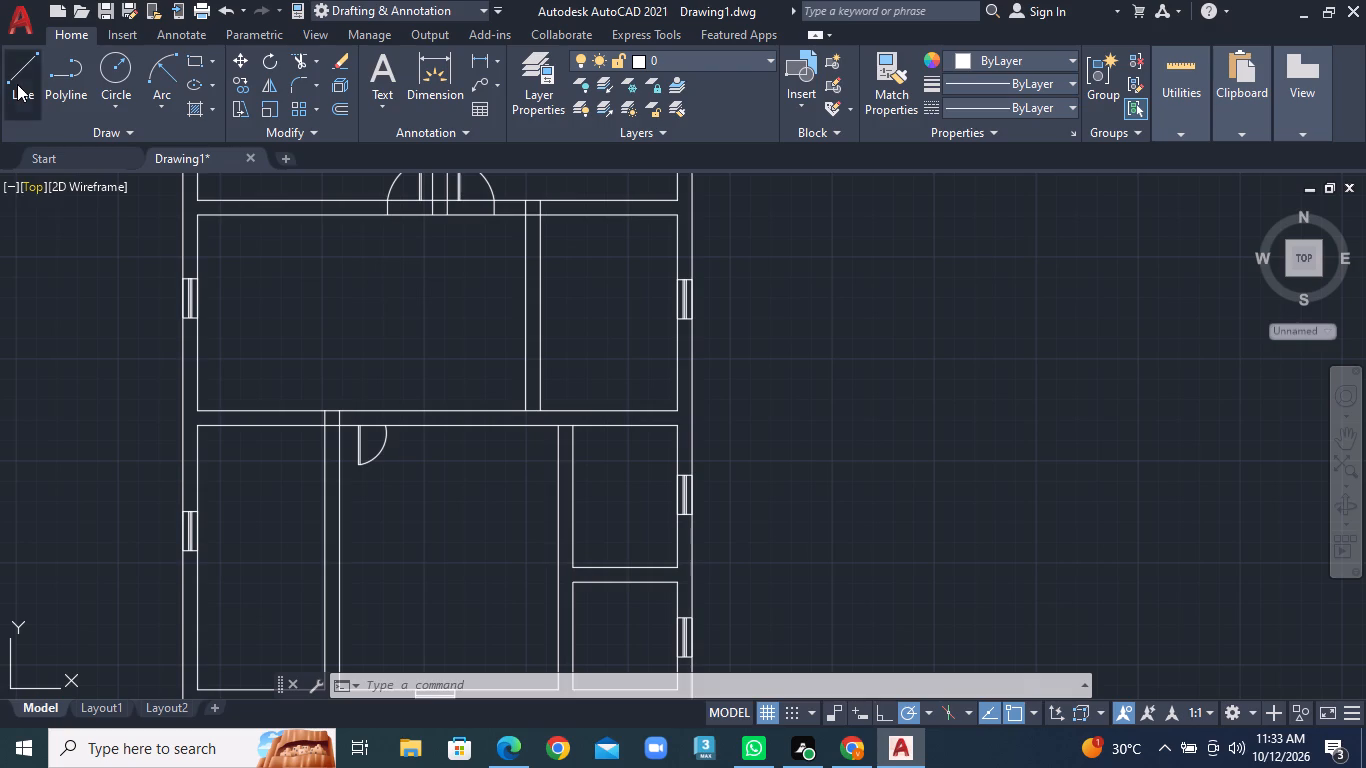
scroll(593, 411, "up", 2)
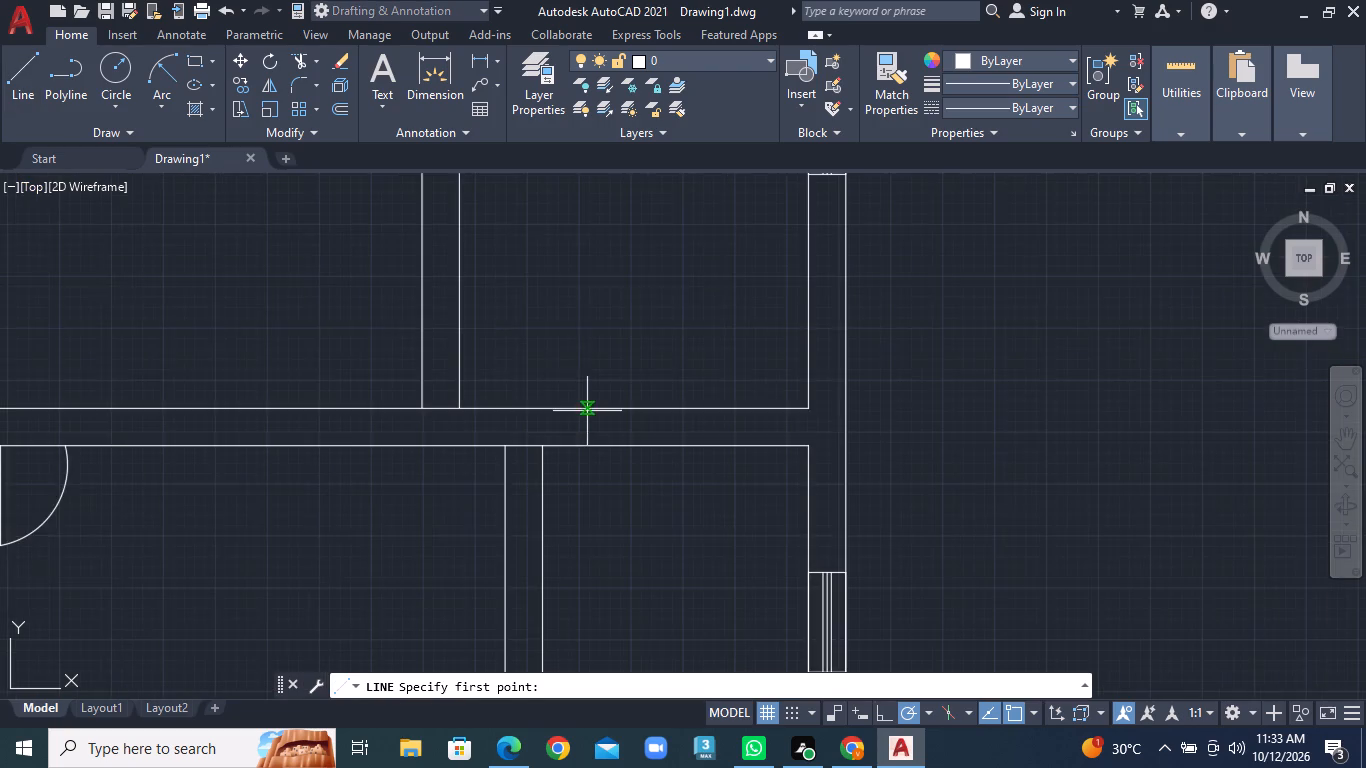
middle_click_drag(571, 407, 420, 331)
scroll(515, 381, "up", 1)
left_click(401, 392)
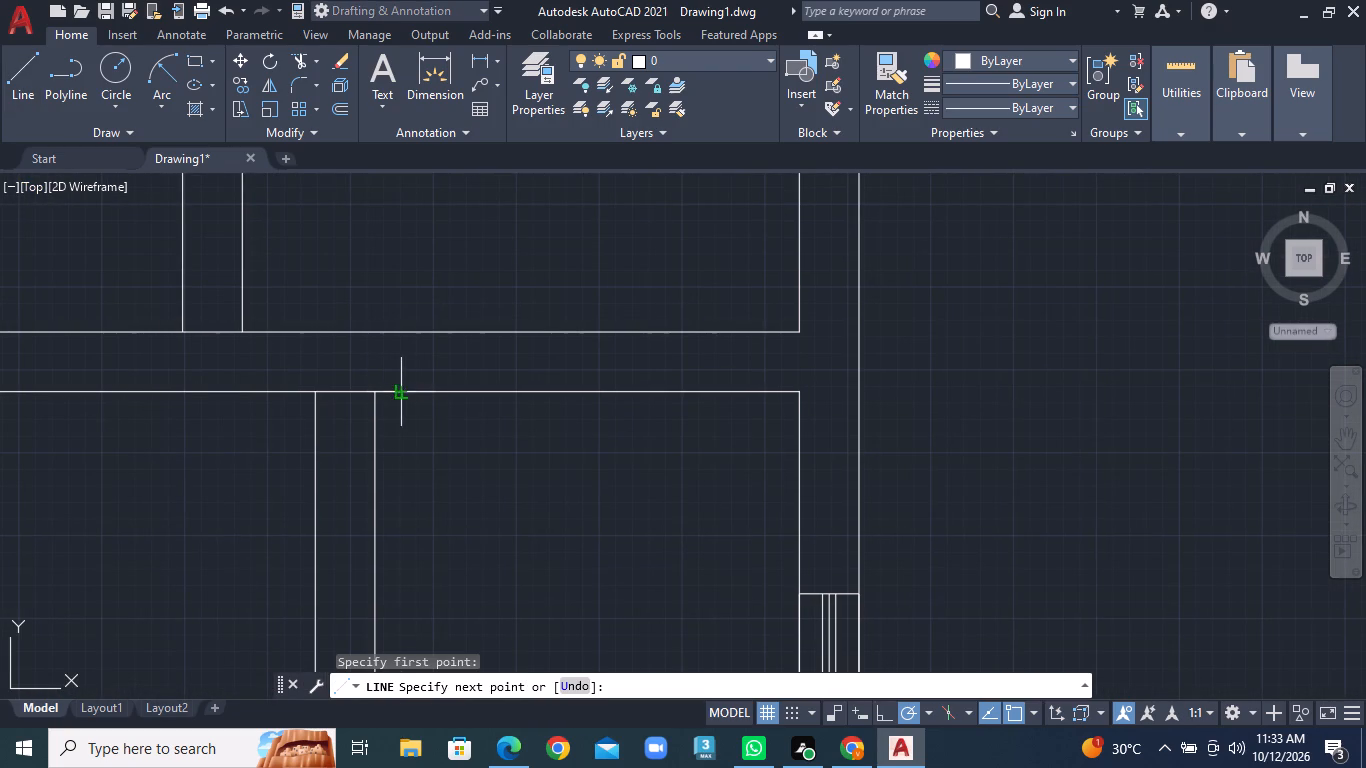
type("2'")
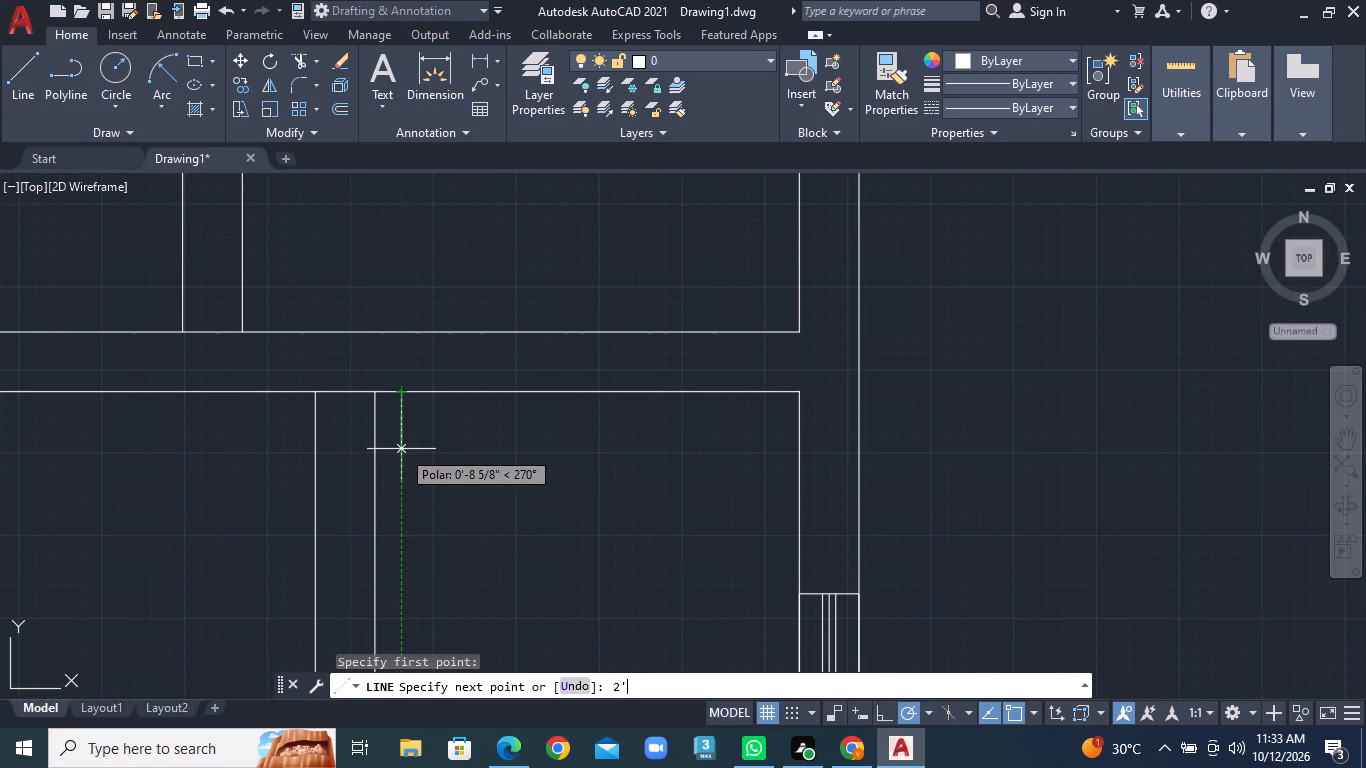
key("Return")
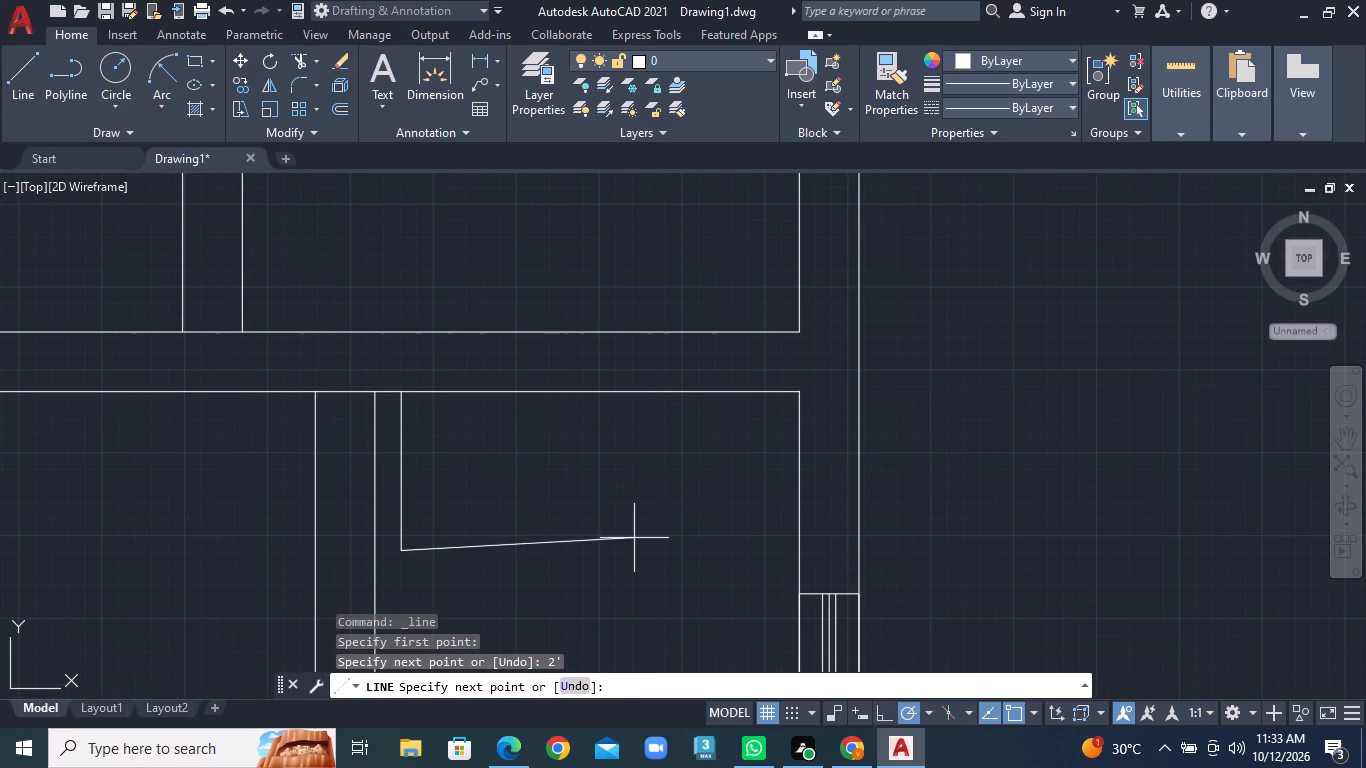
type("1\"")
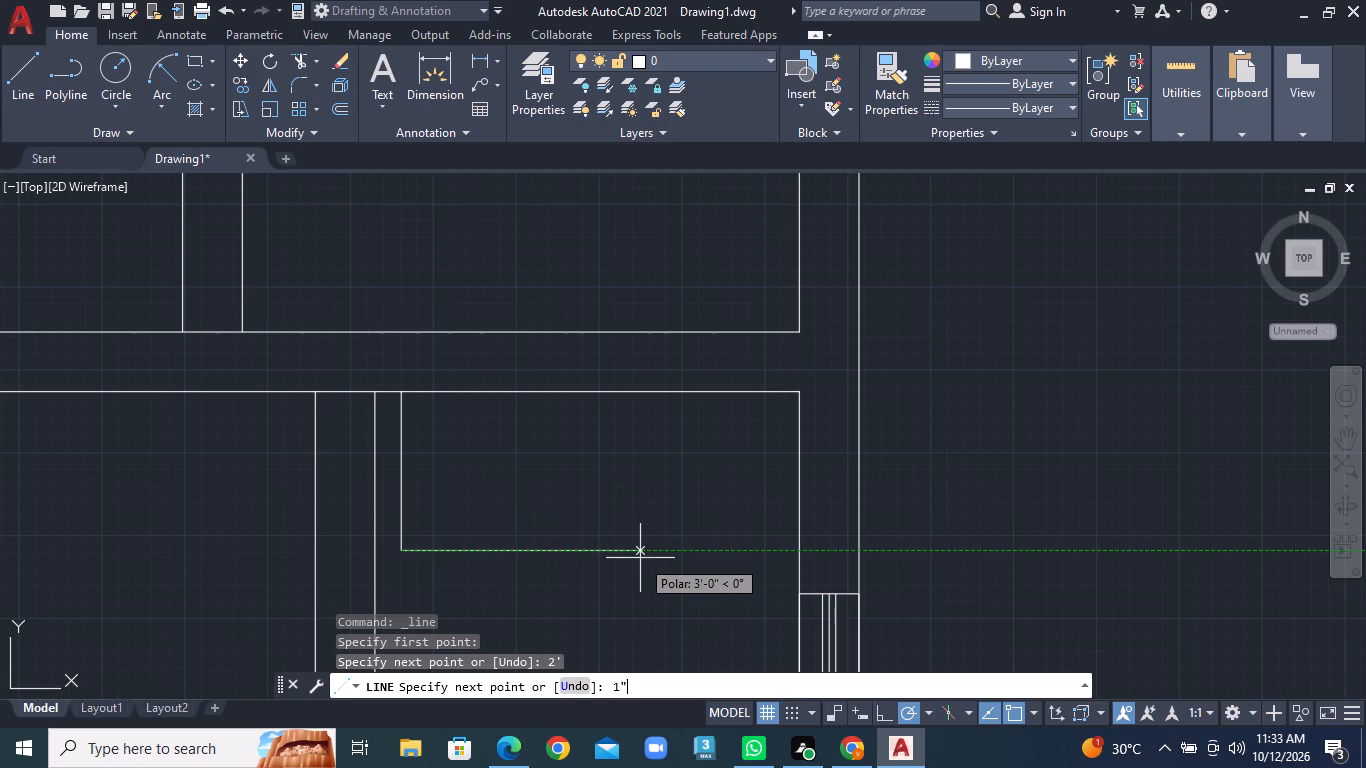
key("Return")
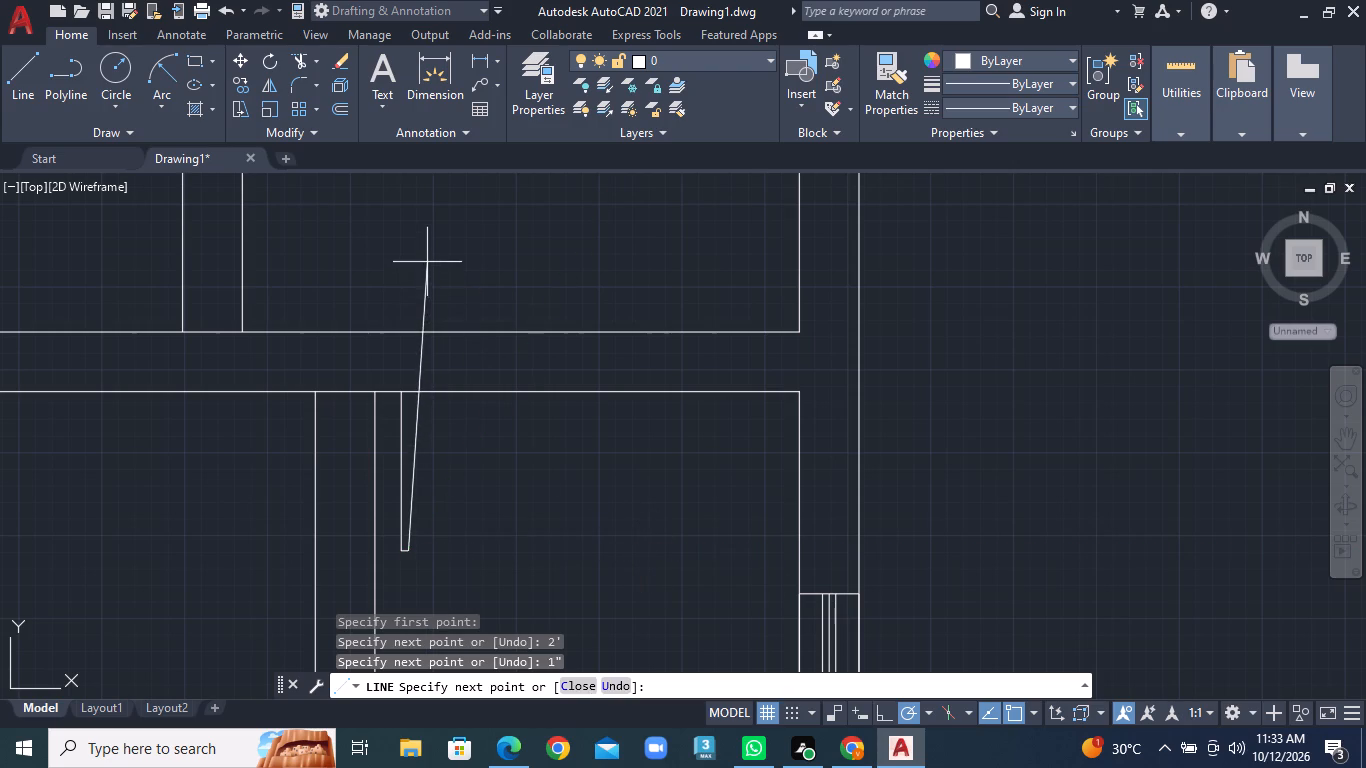
type("2'")
key("Return")
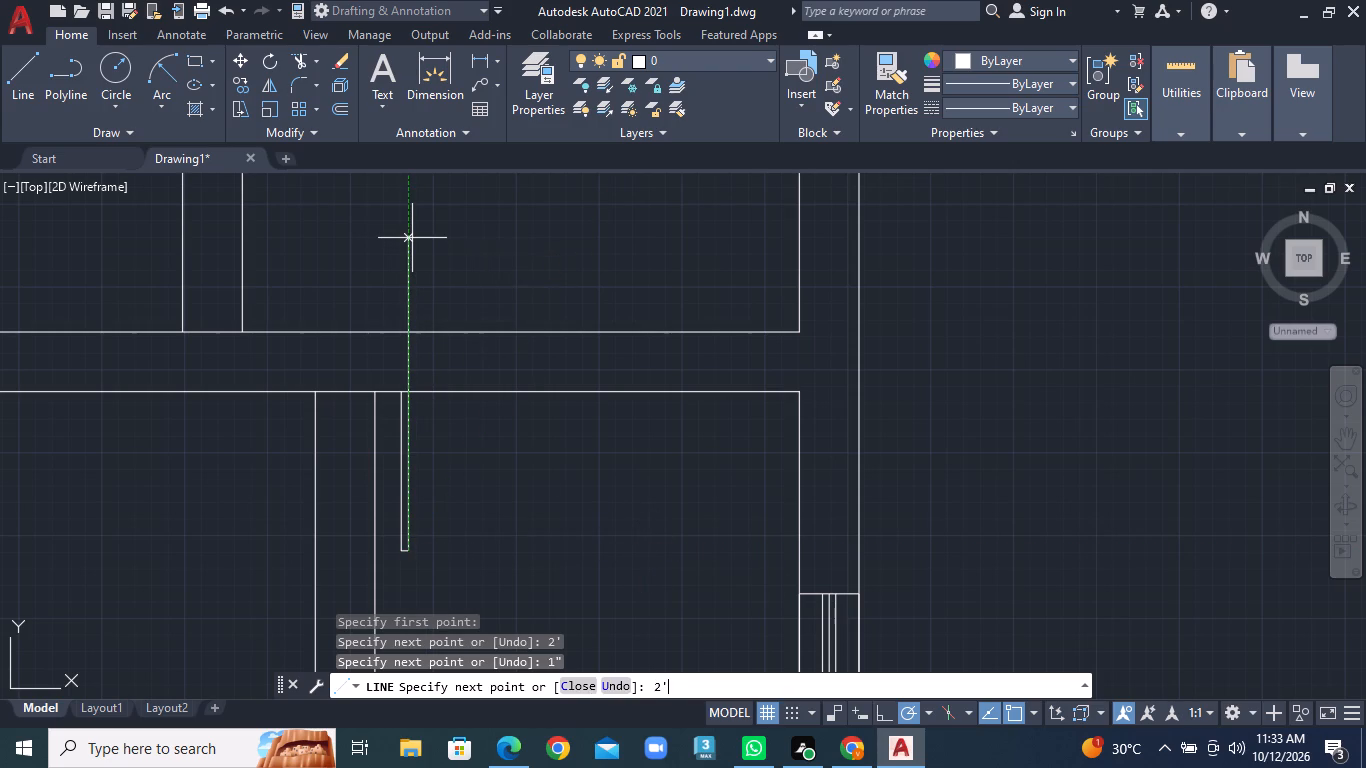
right_click(473, 303)
left_click(485, 316)
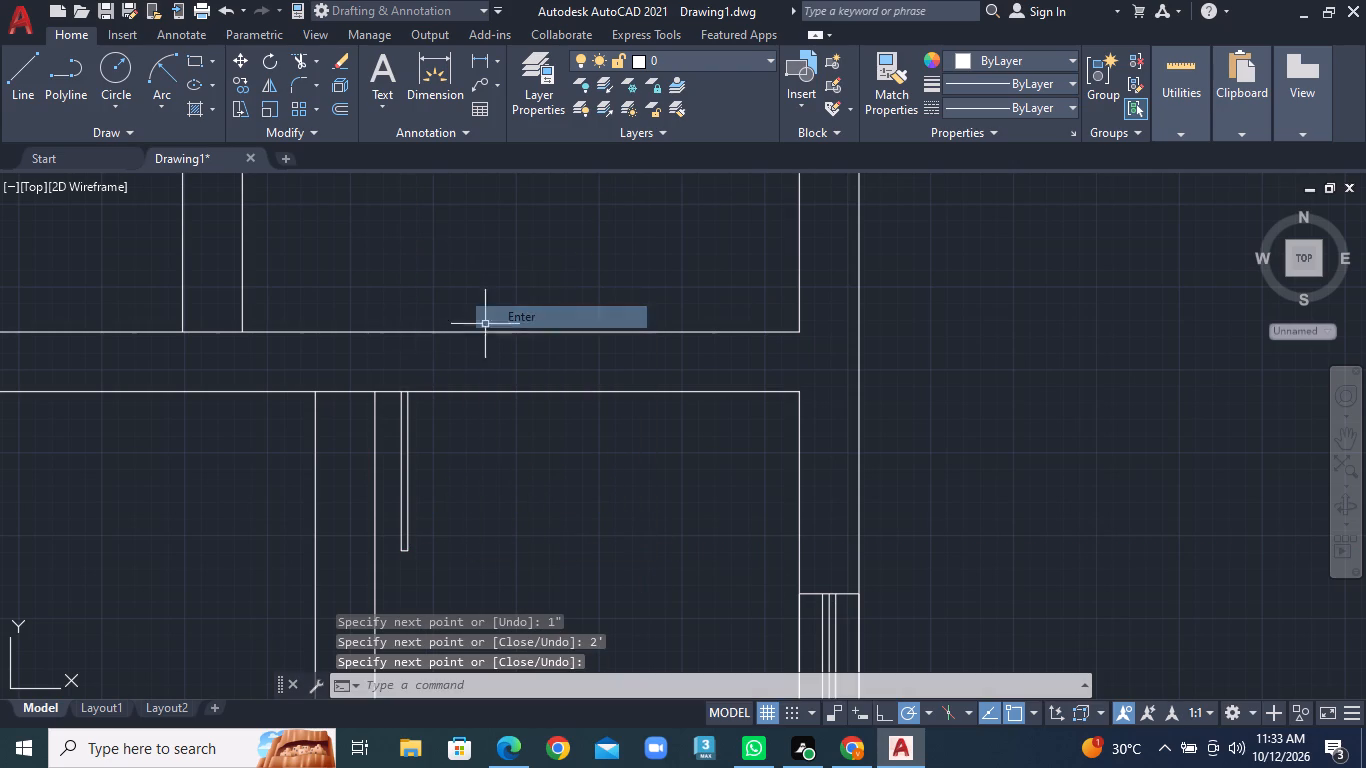
Draw the small room door's swing with a Start, End, Radius arc from the leaf's bottom right corner to the wall's lower line.
scroll(396, 434, "down", 1)
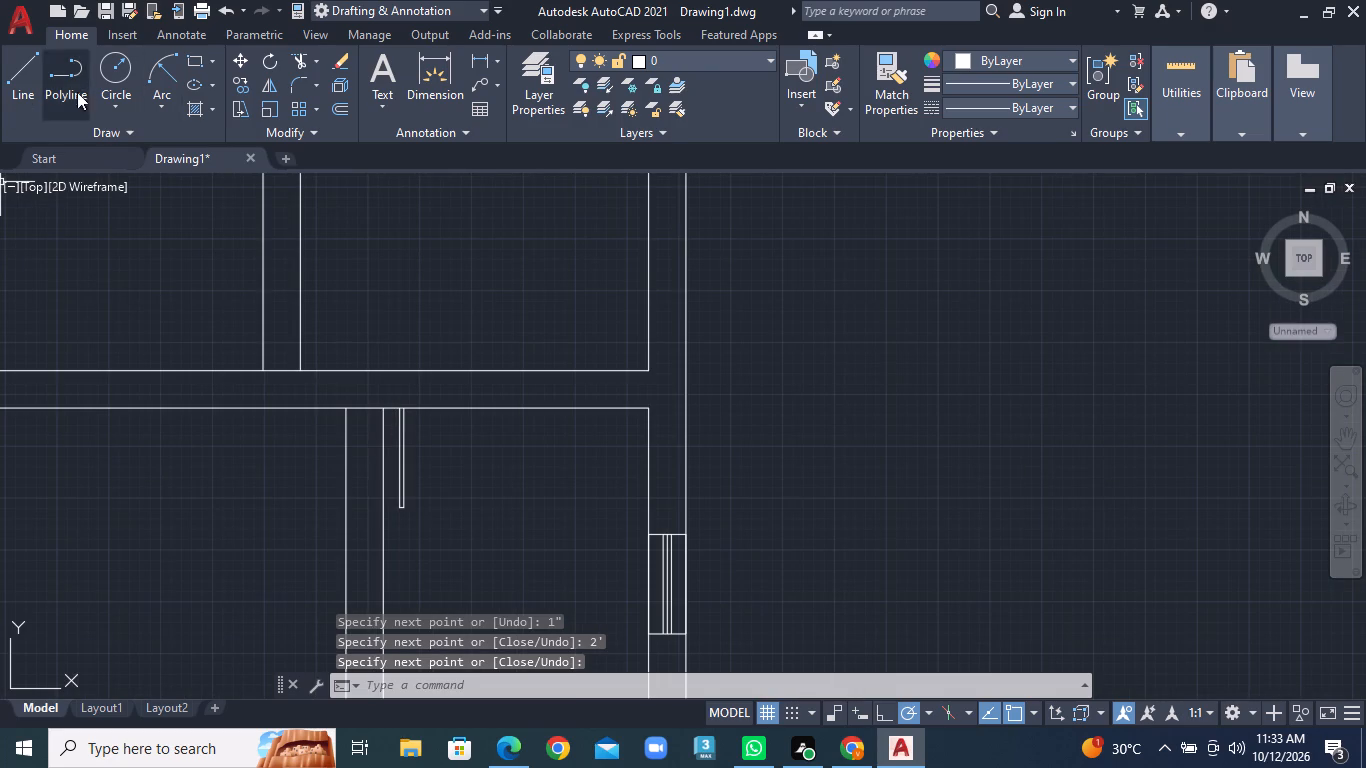
left_click(170, 102)
left_click(225, 384)
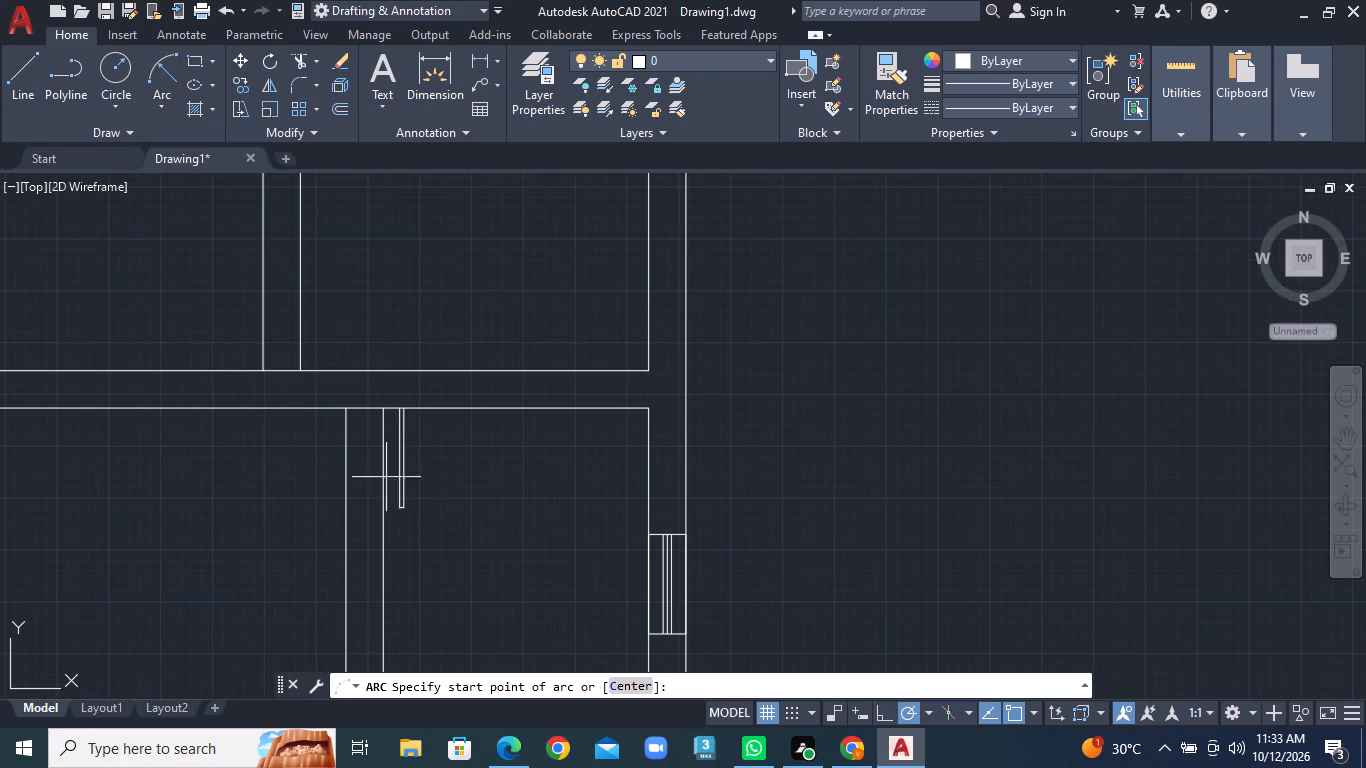
middle_click_drag(536, 520, 446, 484)
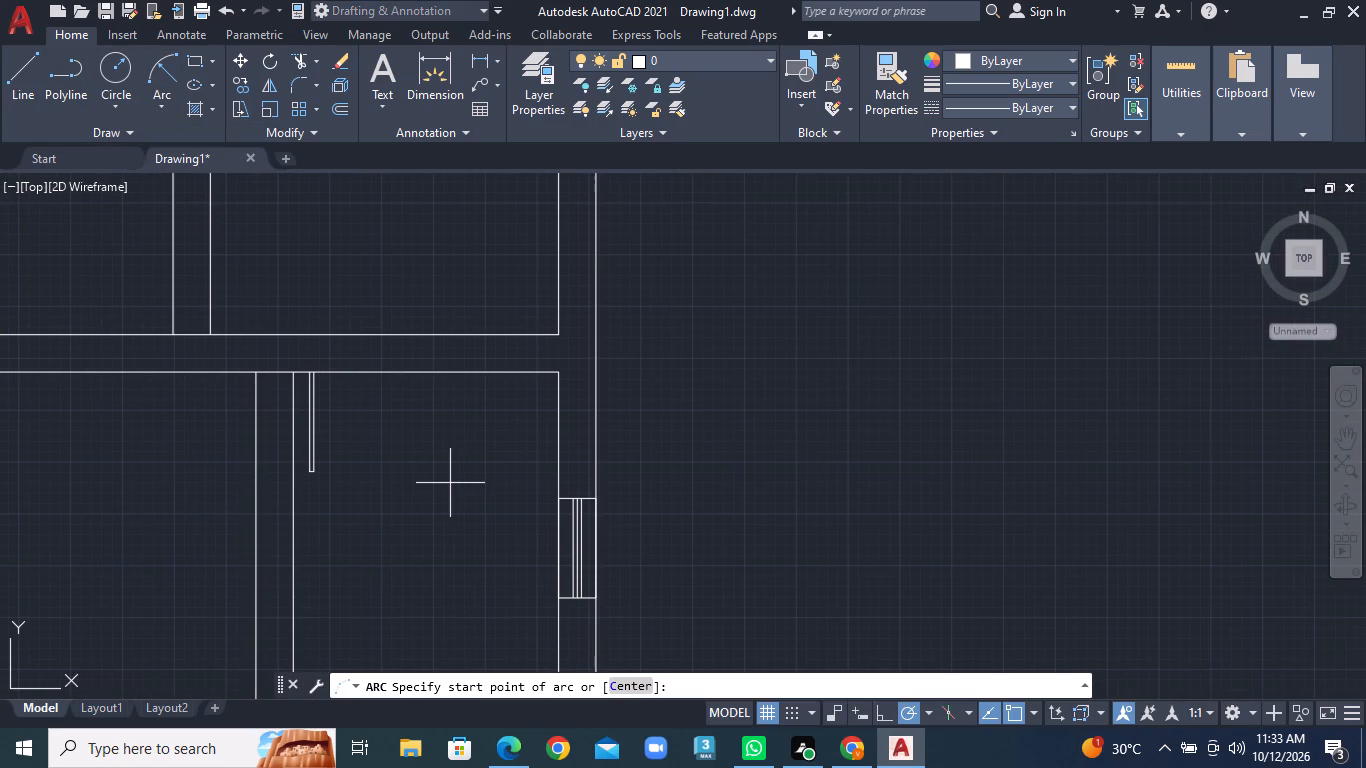
scroll(354, 438, "up", 1)
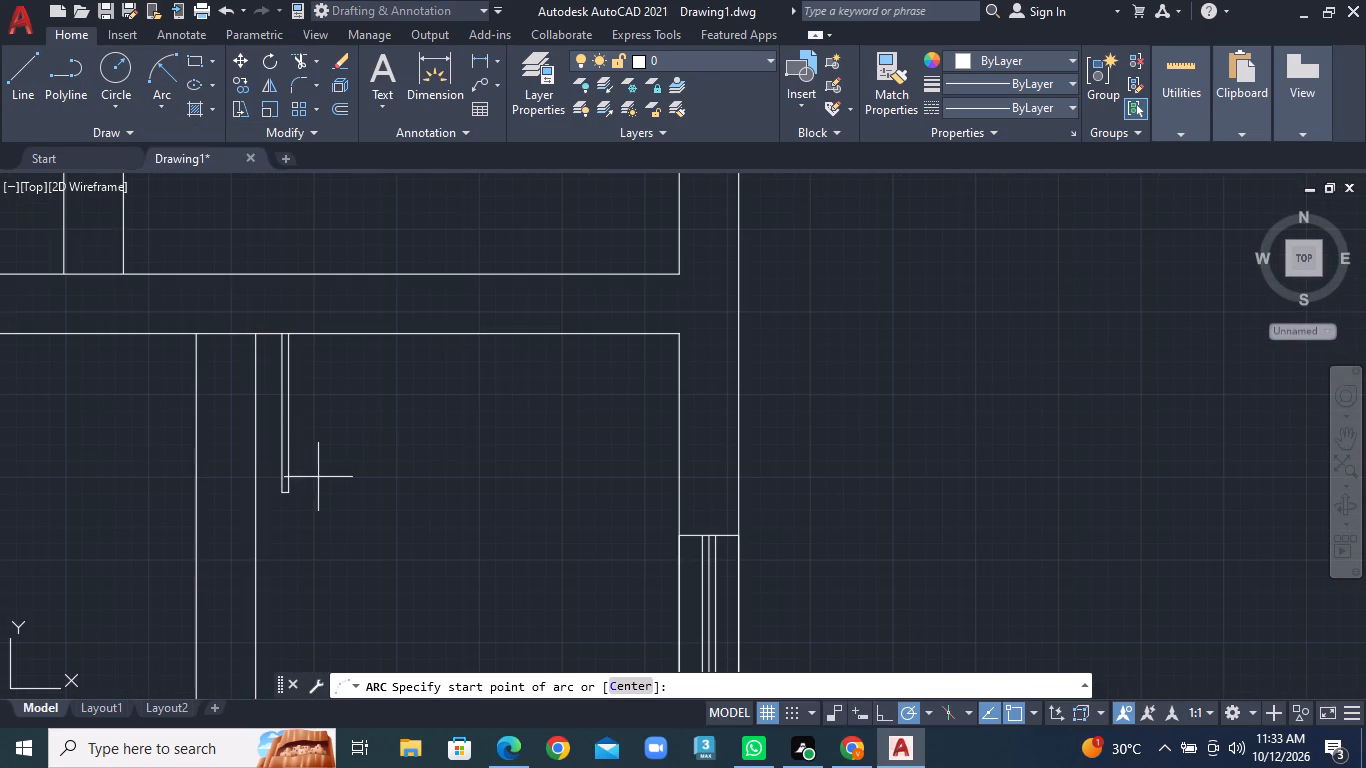
left_click(289, 488)
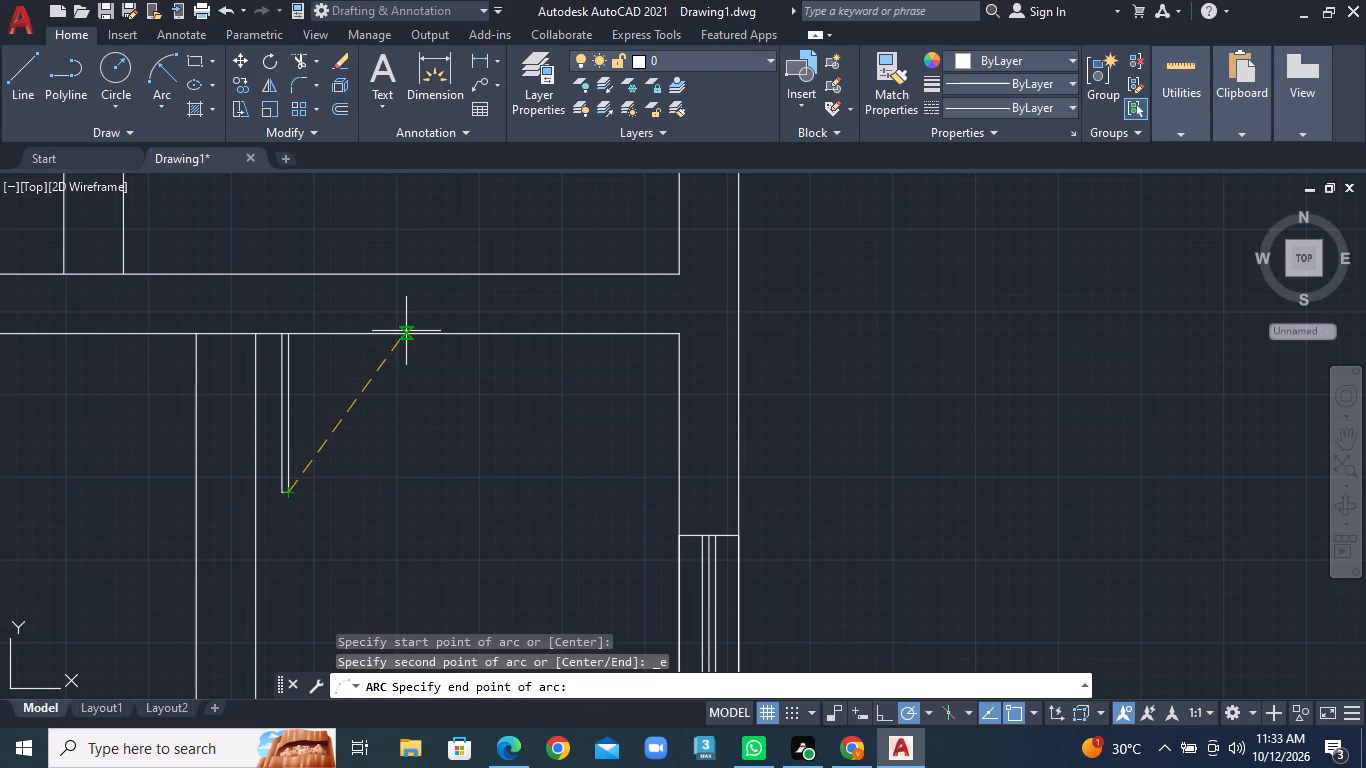
left_click(399, 334)
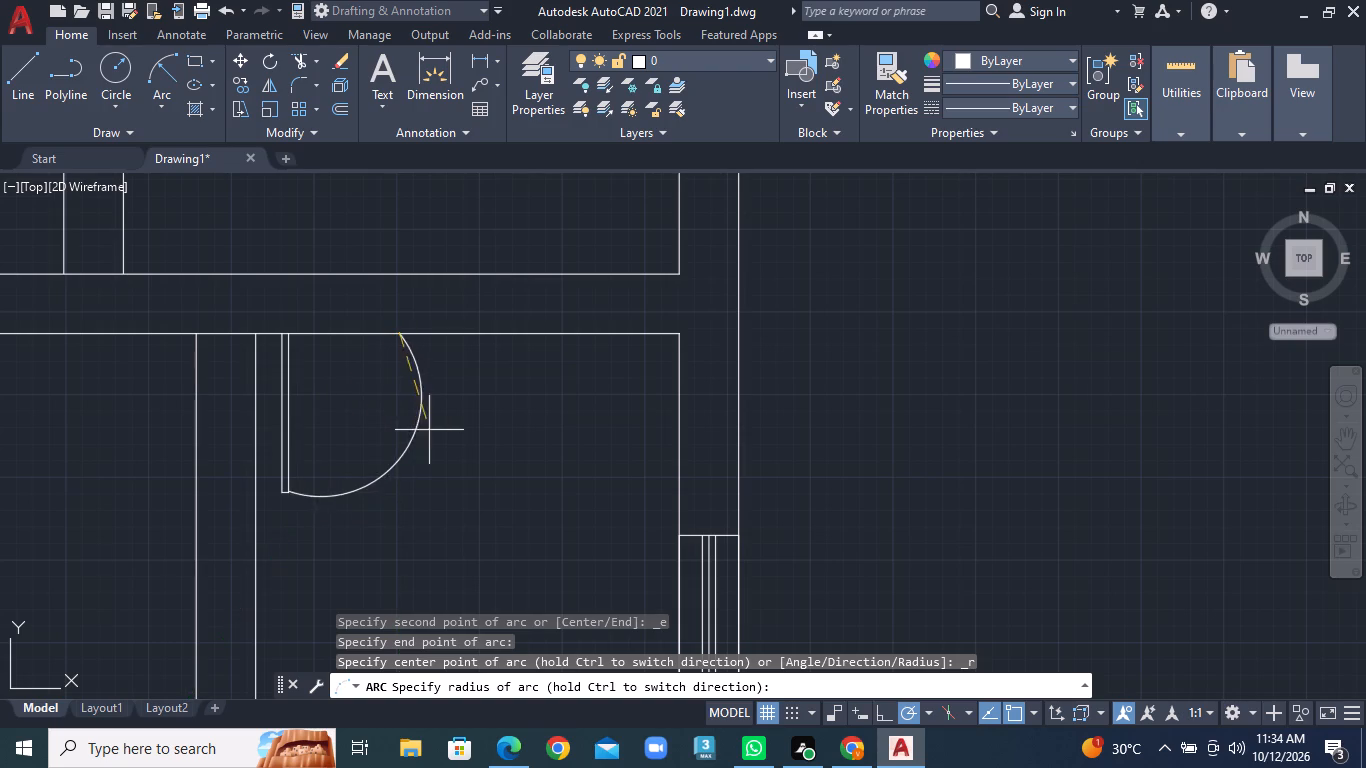
left_click(544, 436)
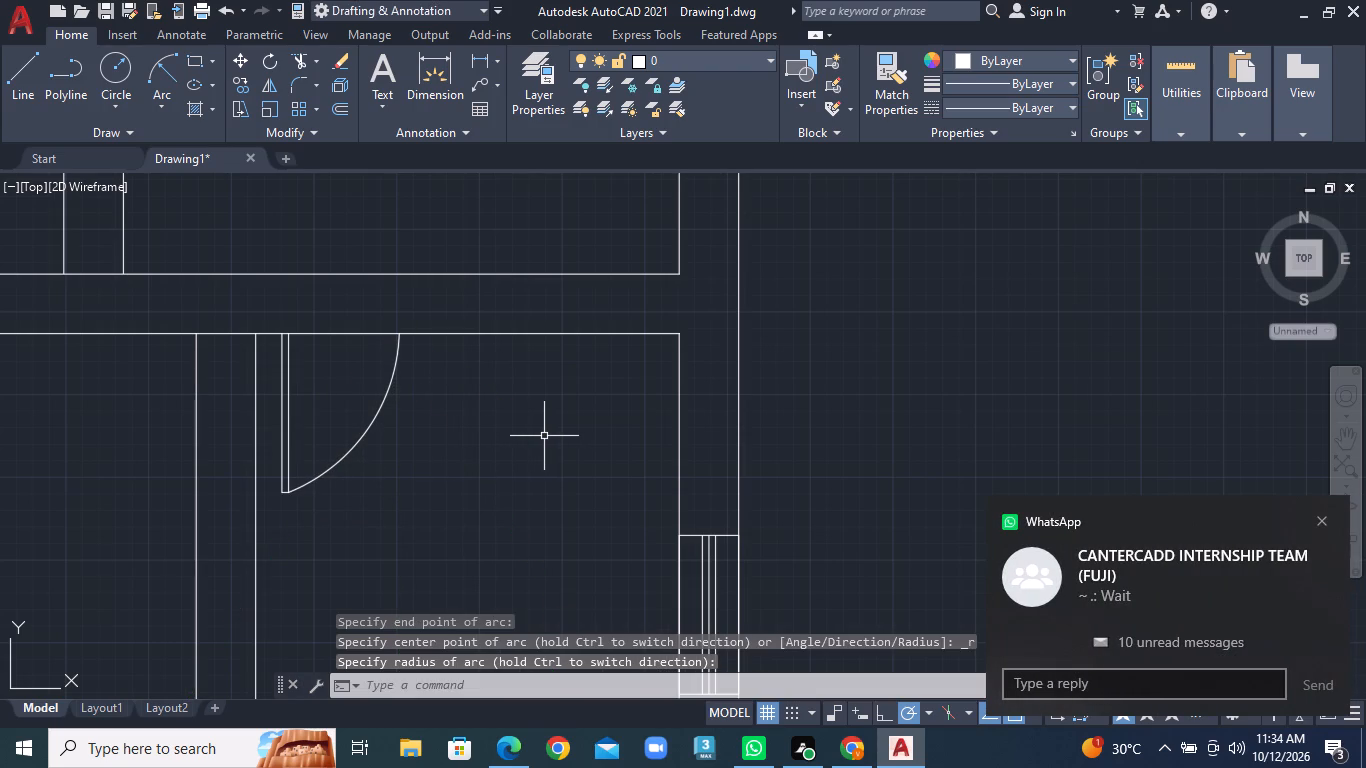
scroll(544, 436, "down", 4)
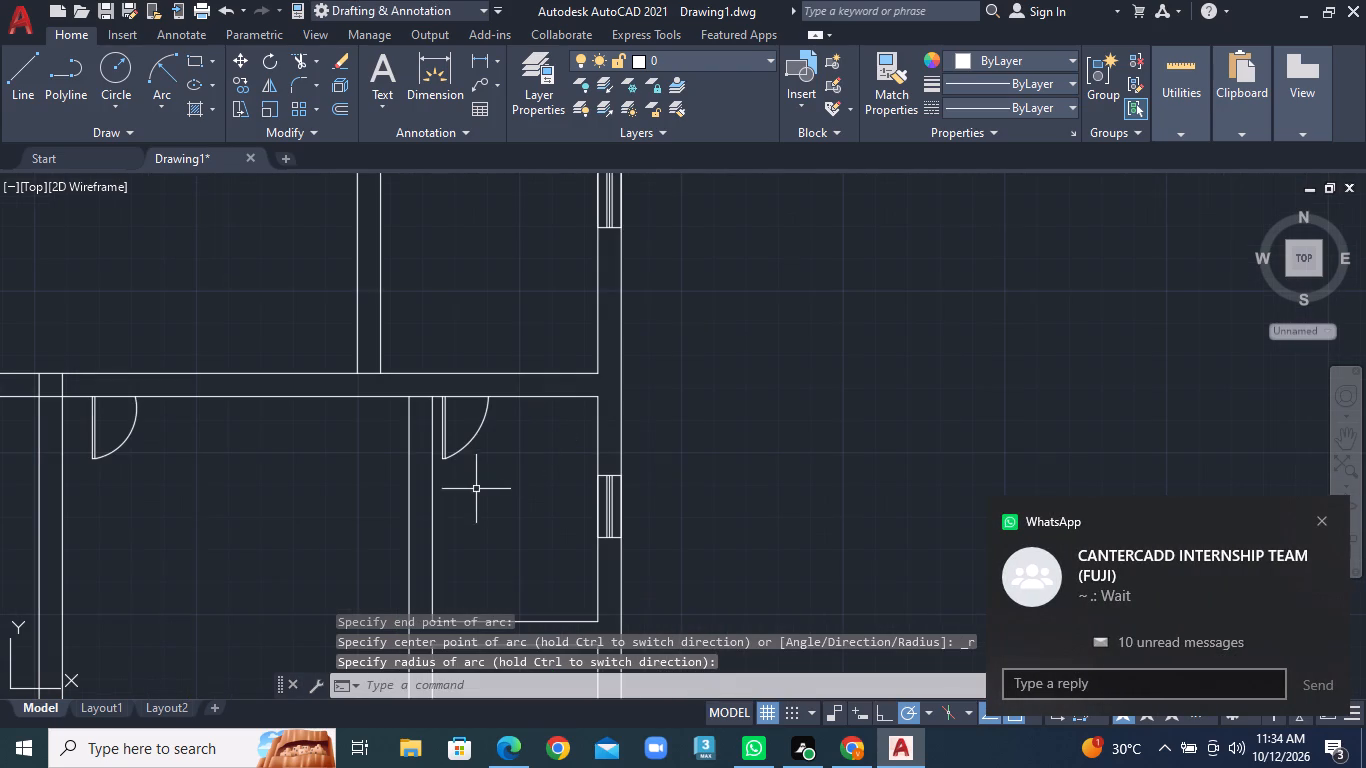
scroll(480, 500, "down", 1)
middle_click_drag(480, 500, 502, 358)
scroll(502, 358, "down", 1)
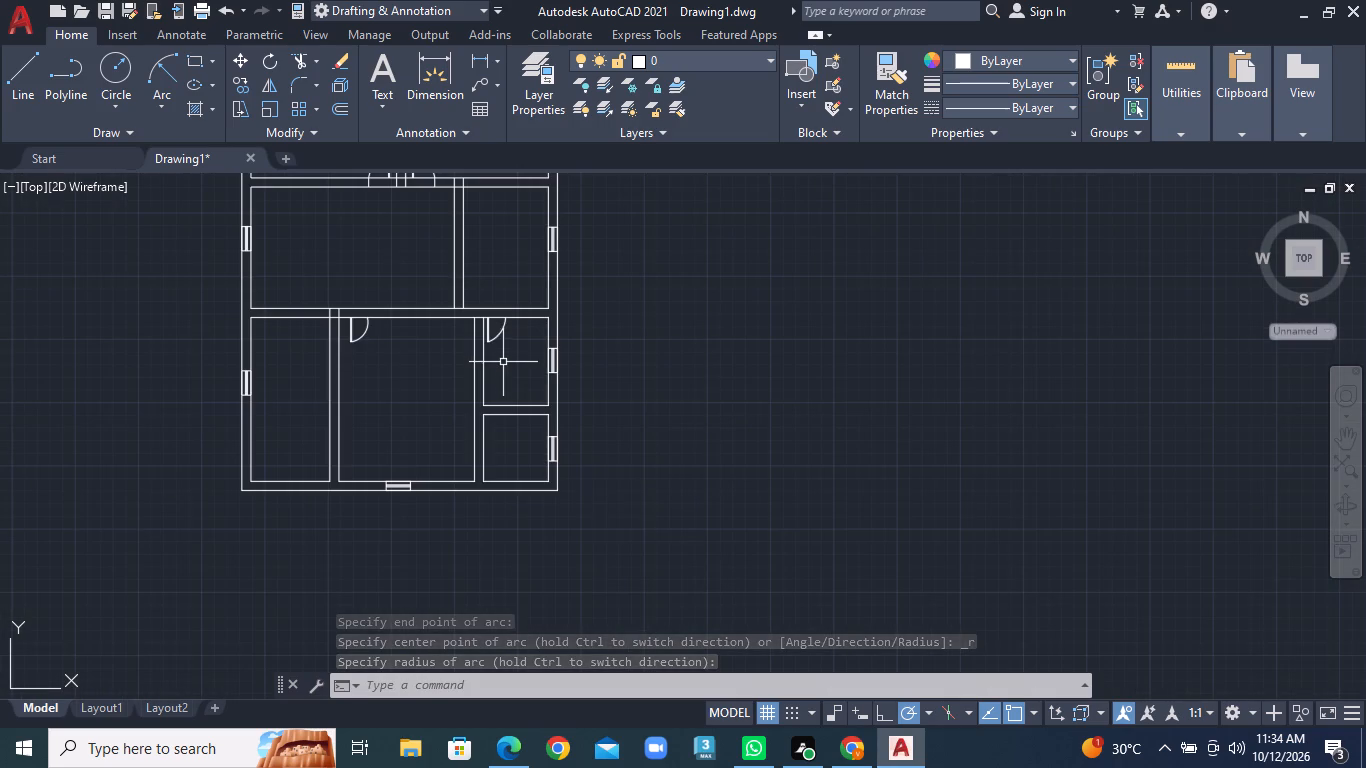
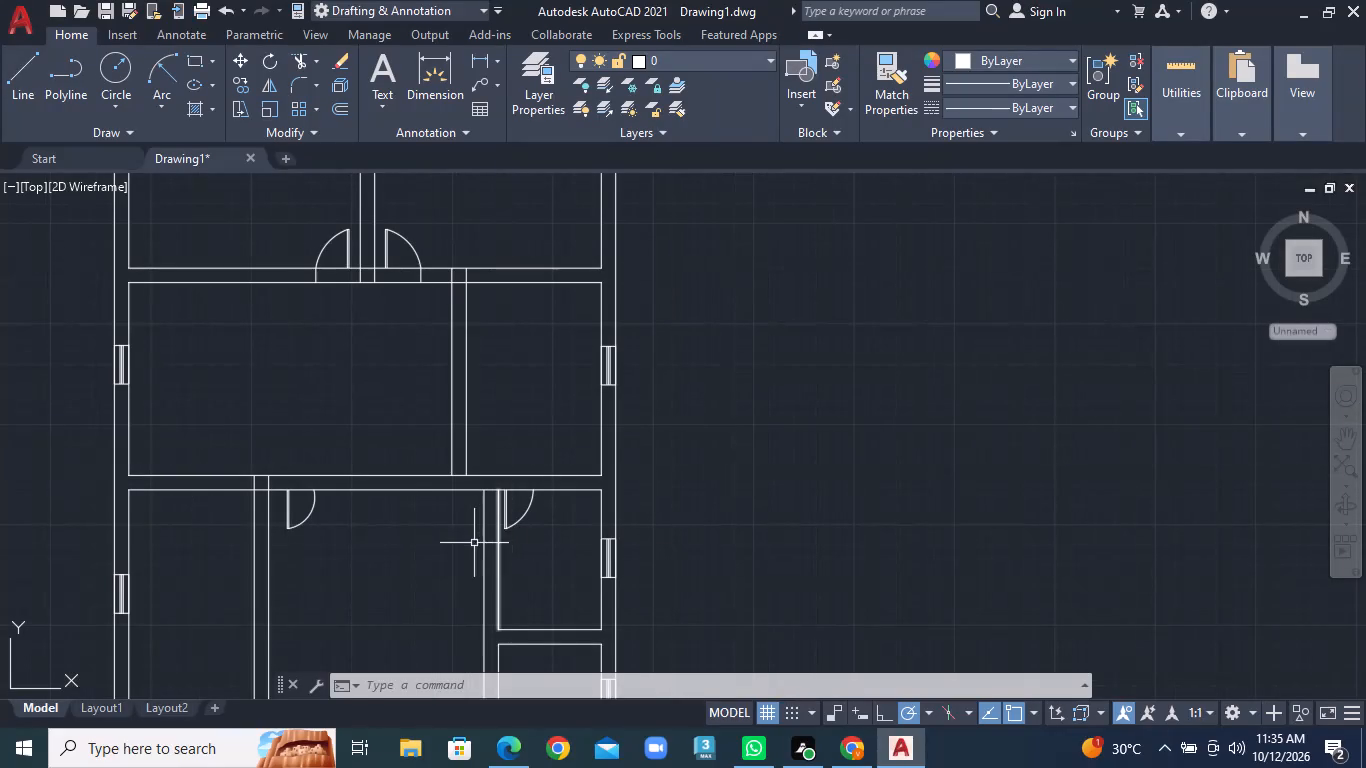
Draw a 2' by 1" door leaf extending right from the partition's inner line in the lower small right-hand room, above its bottom corner.
middle_click_drag(553, 513, 538, 509)
middle_click_drag(538, 509, 573, 250)
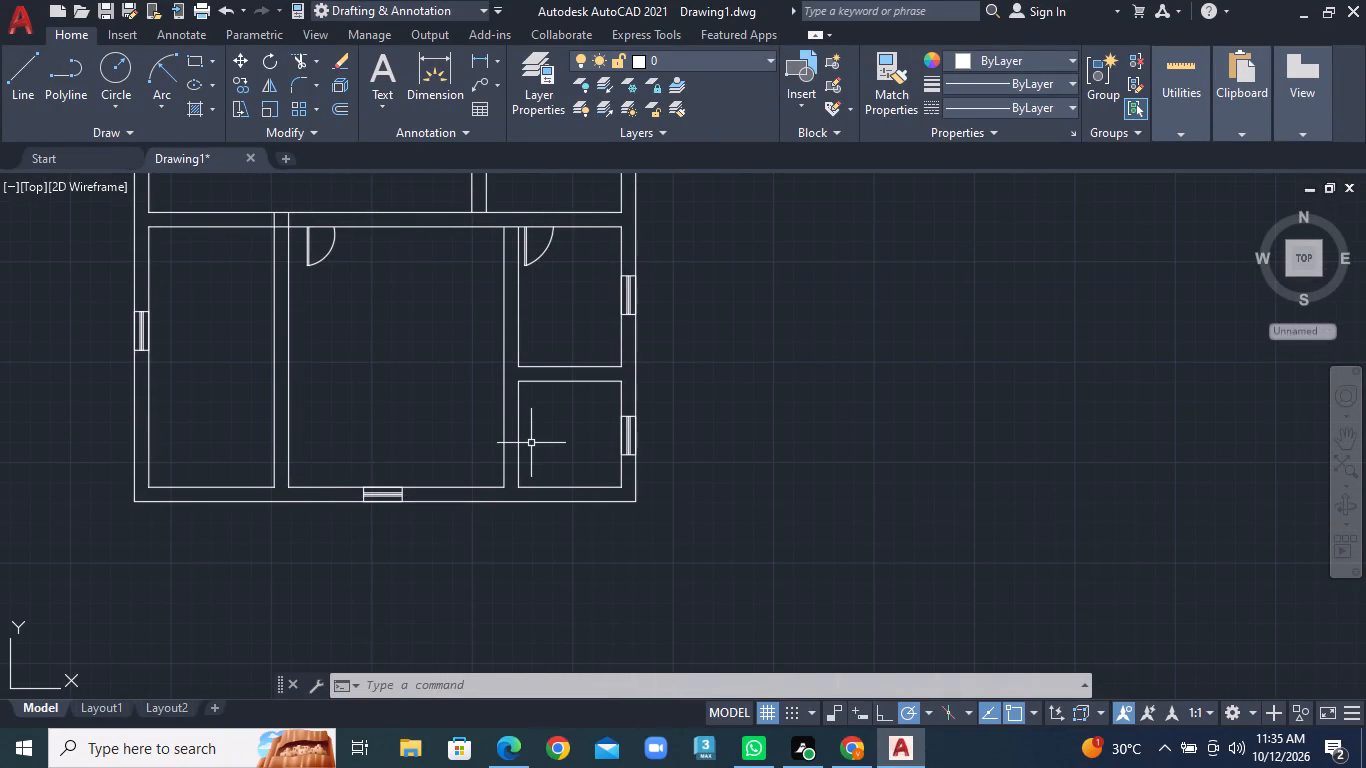
scroll(531, 443, "up", 2)
left_click(17, 87)
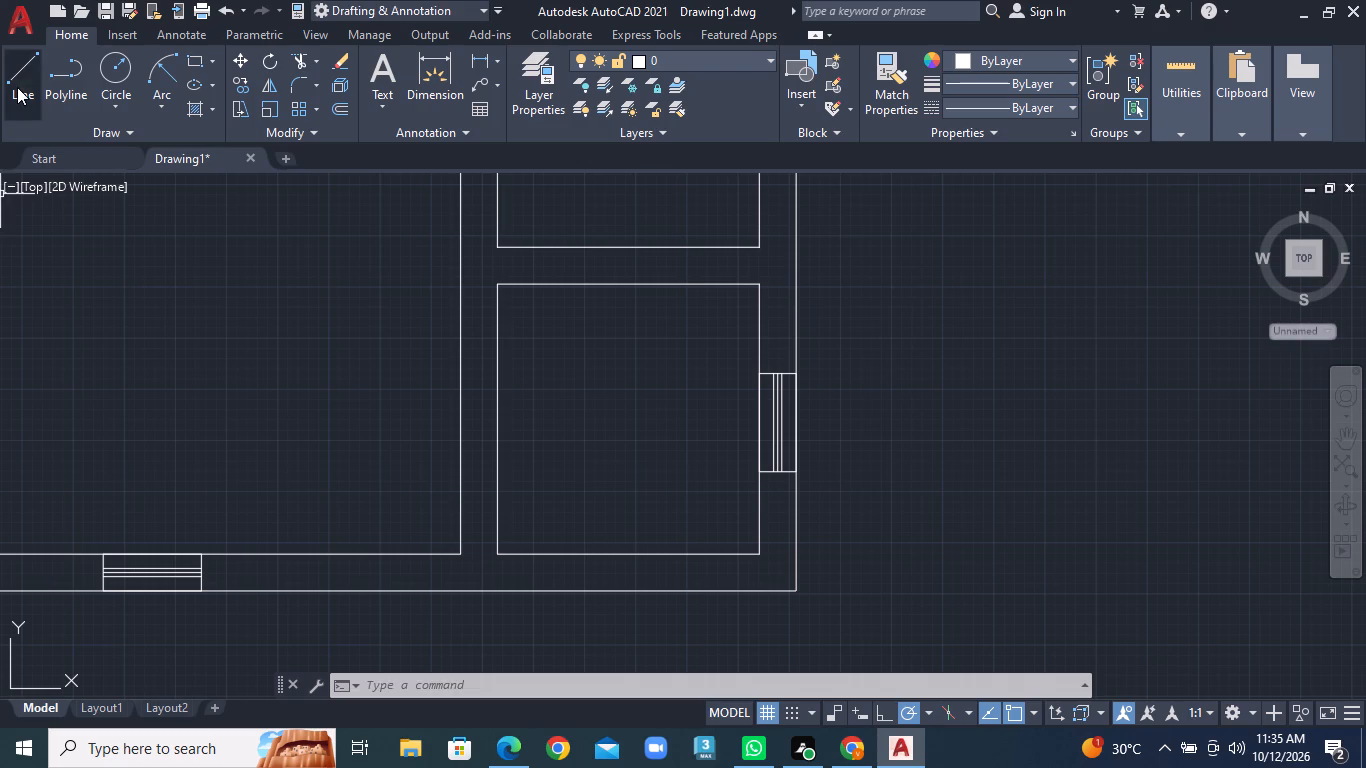
left_click(497, 473)
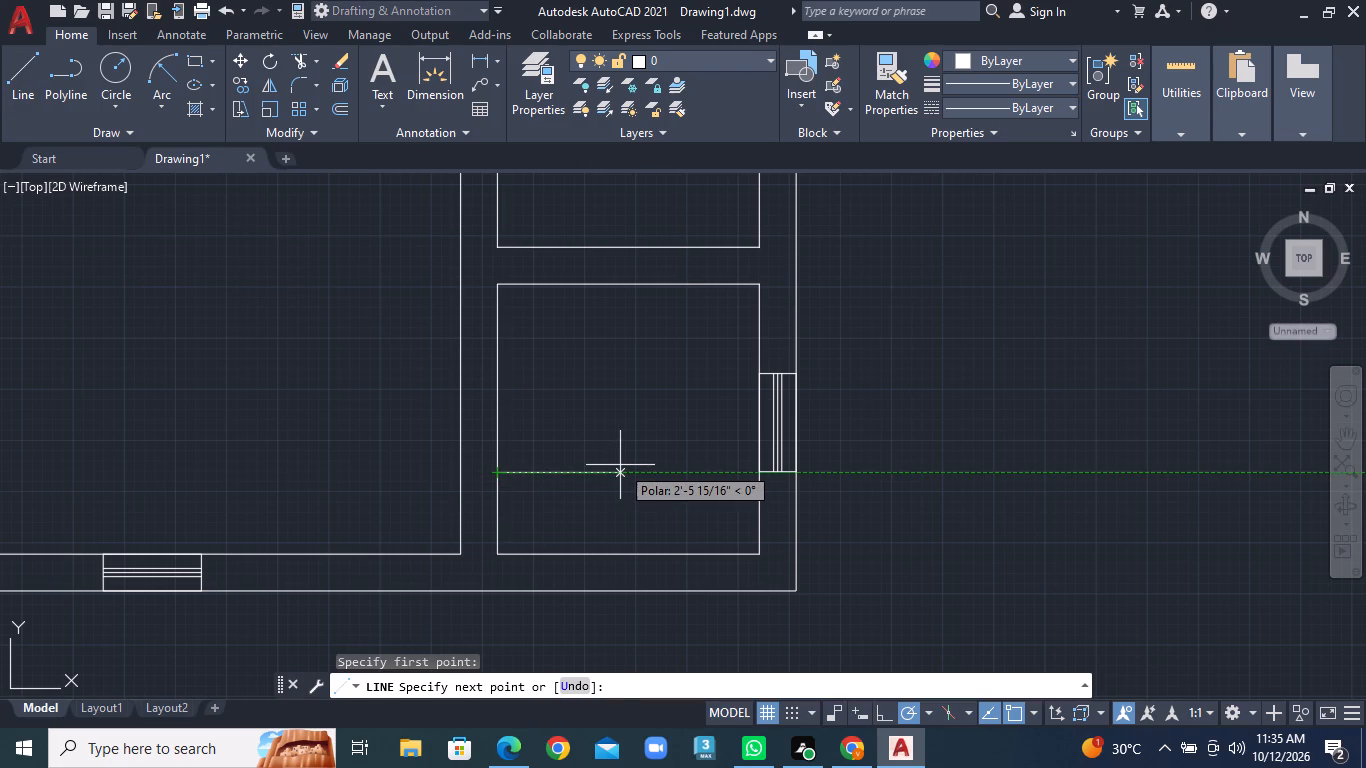
type("2'")
key("Return")
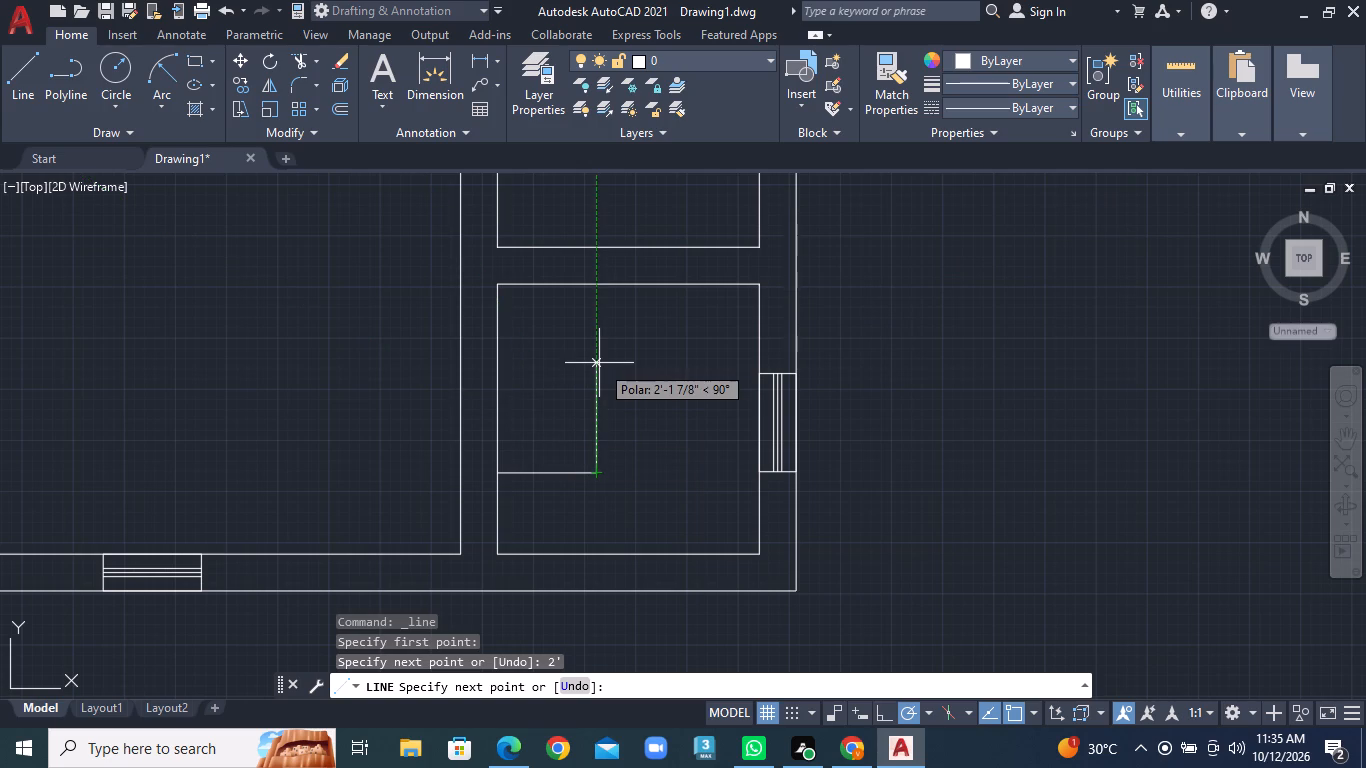
type("1\"")
key("Return")
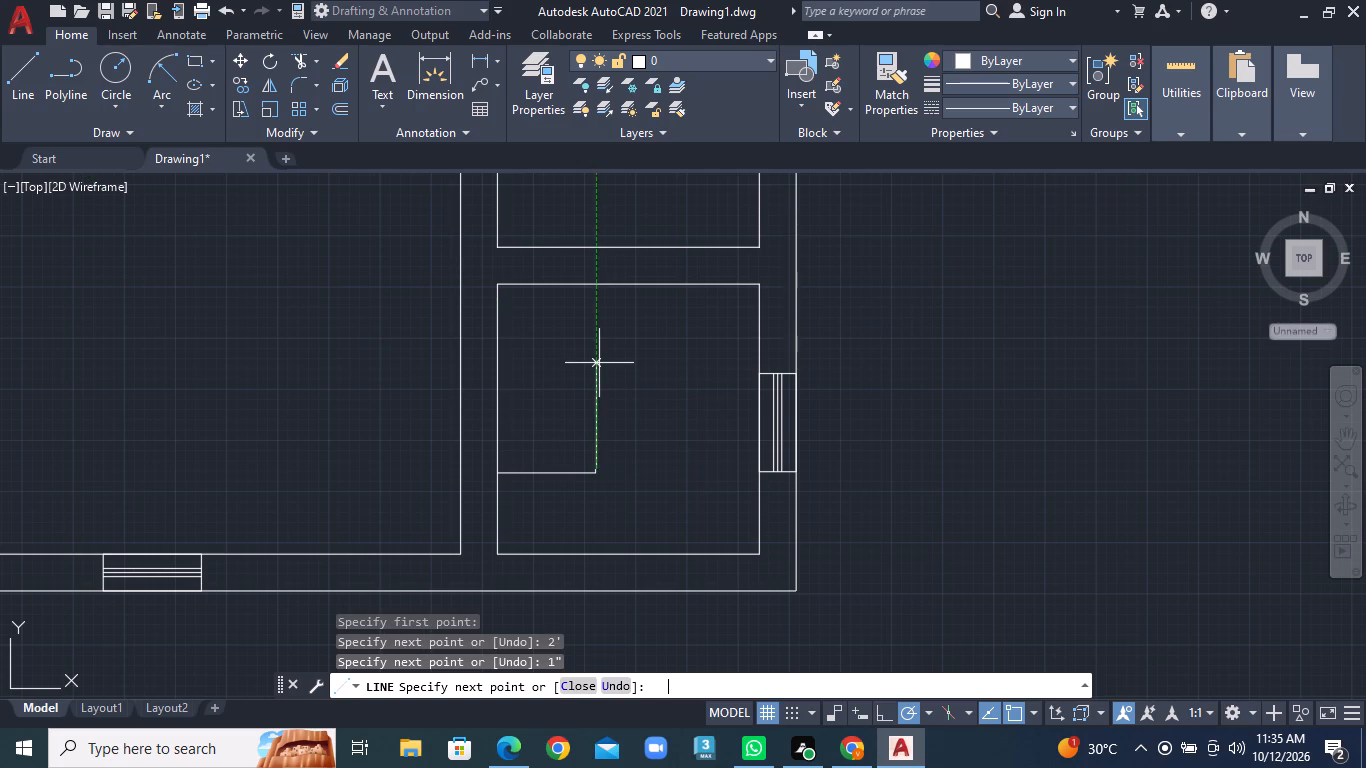
type("2'")
key("Return")
right_click(417, 466)
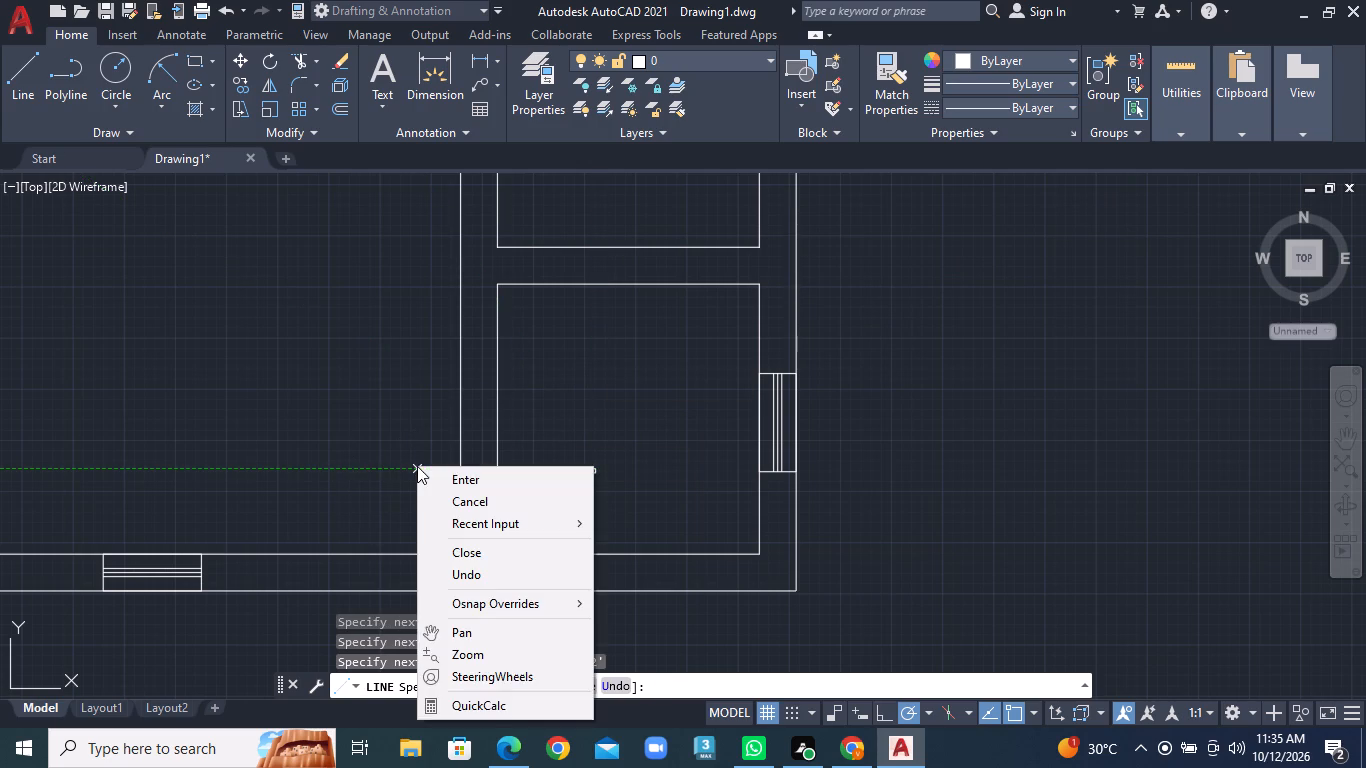
left_click(438, 483)
Draw this door's swing with a Start, End, Radius arc from the leaf's upper right corner to the partition line above, bulging outward.
left_click(169, 98)
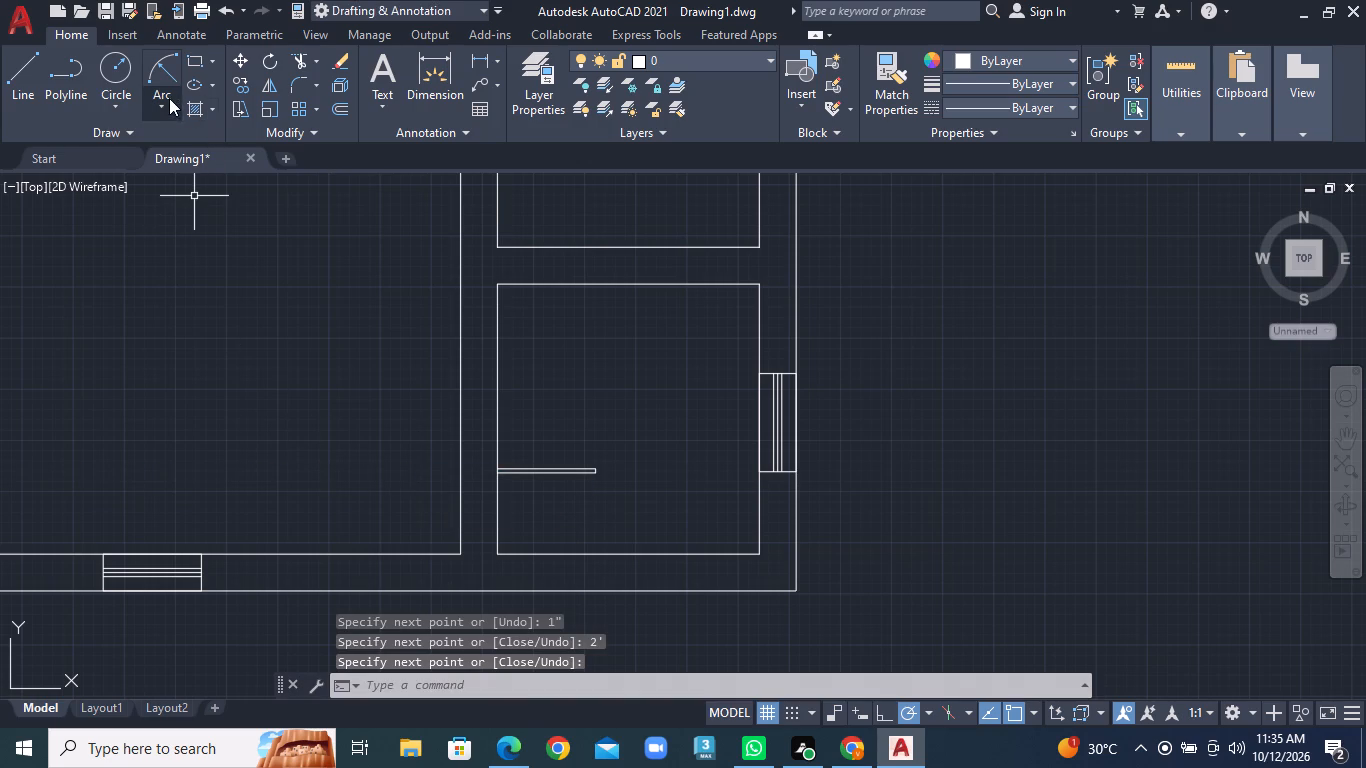
left_click(237, 378)
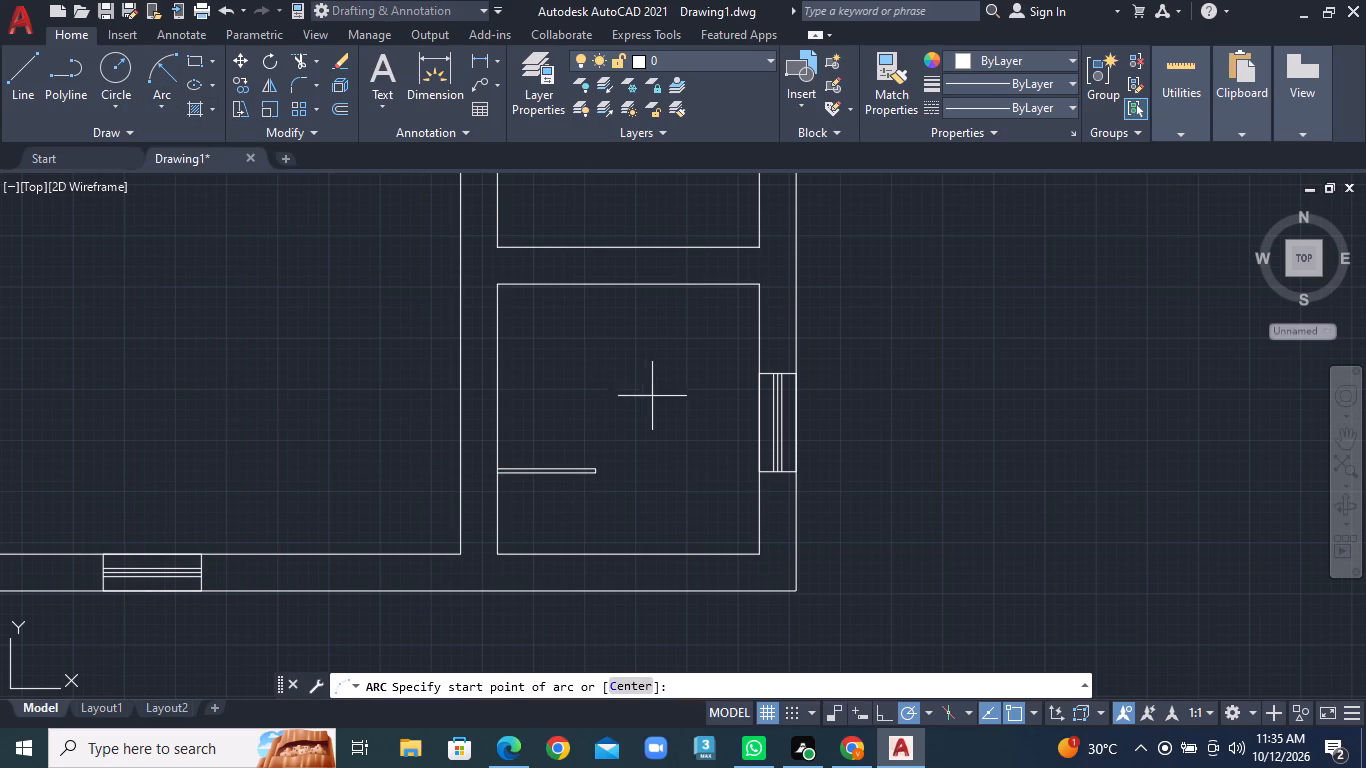
scroll(692, 424, "up", 1)
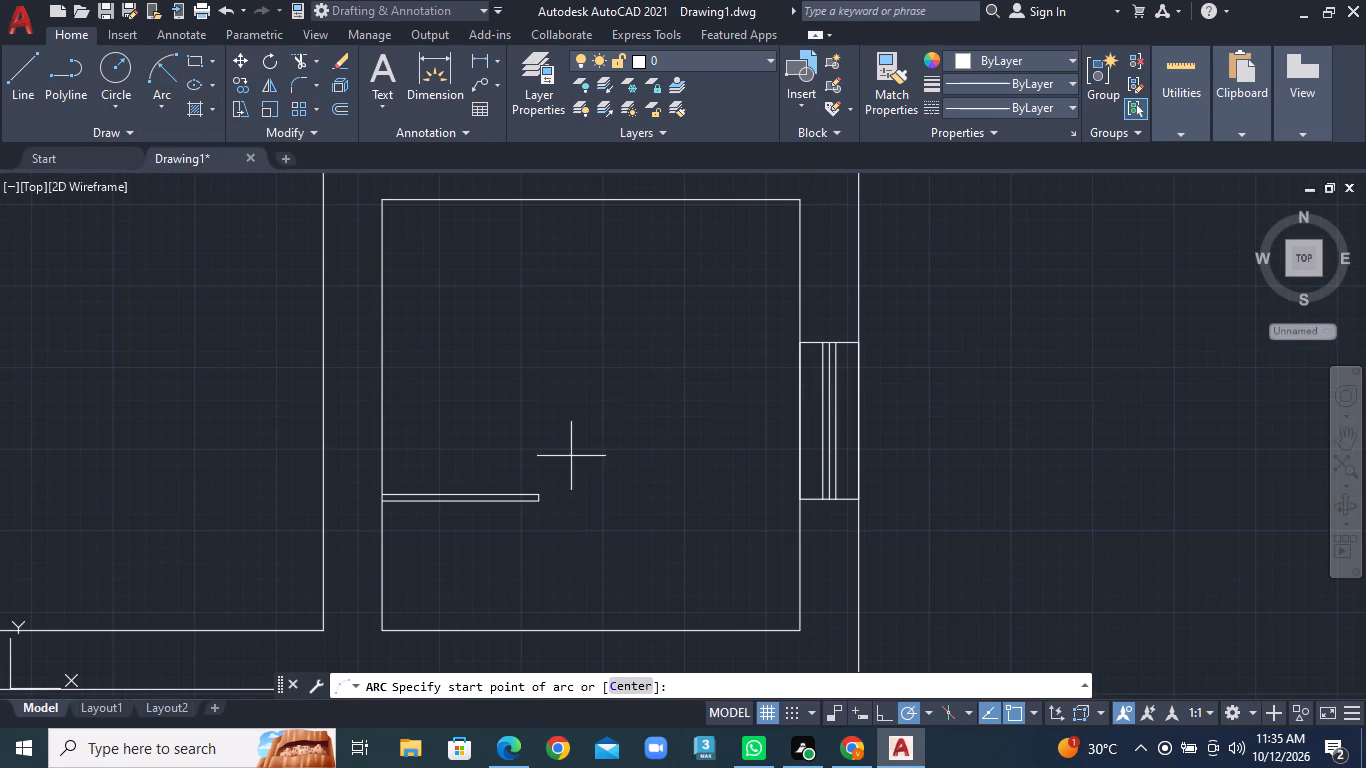
left_click(536, 489)
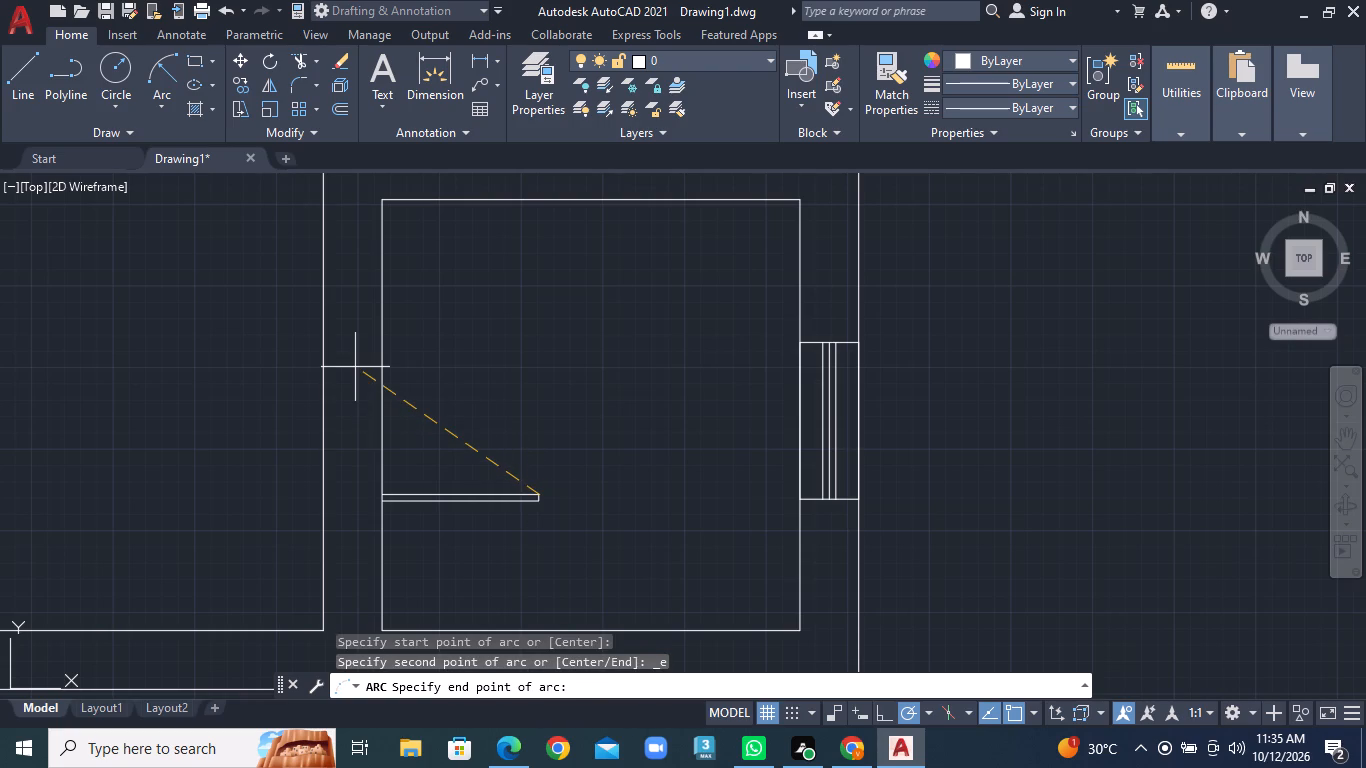
left_click(380, 396)
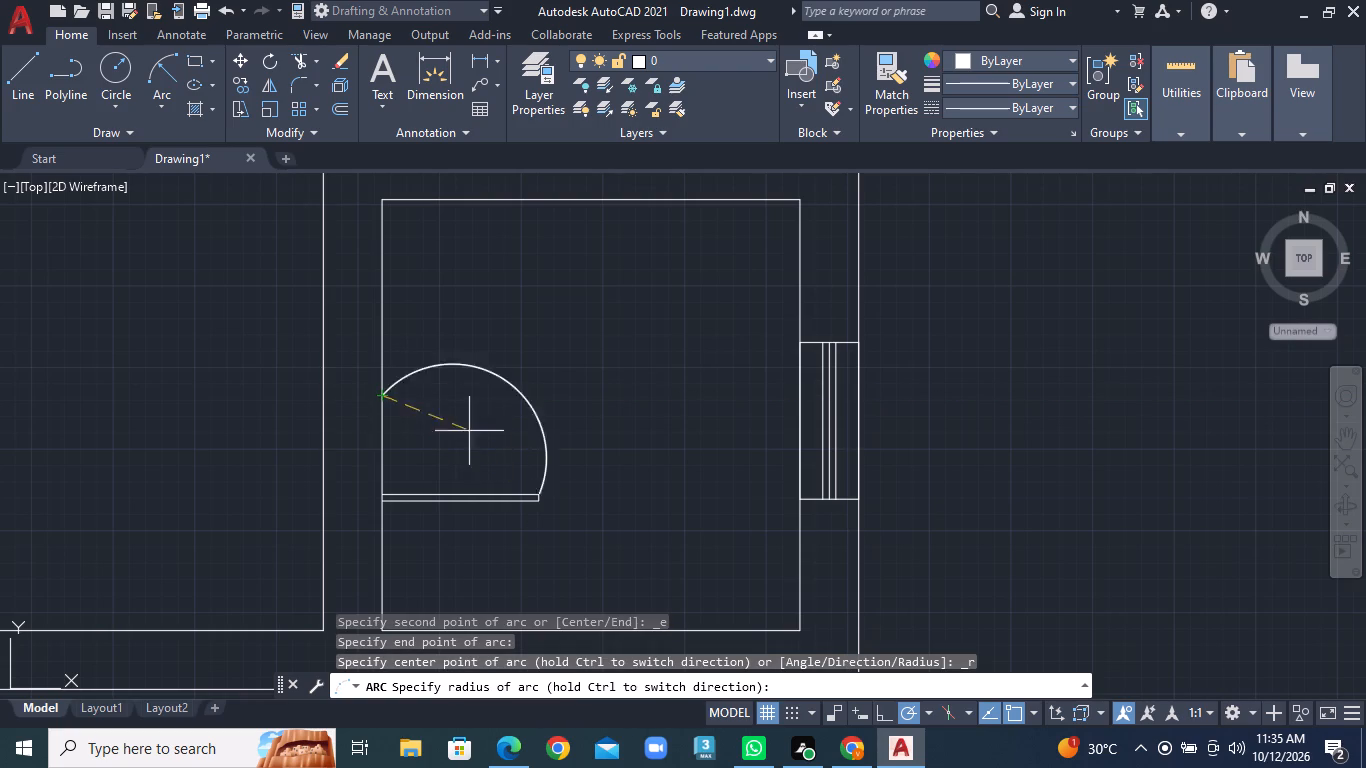
left_click(515, 469)
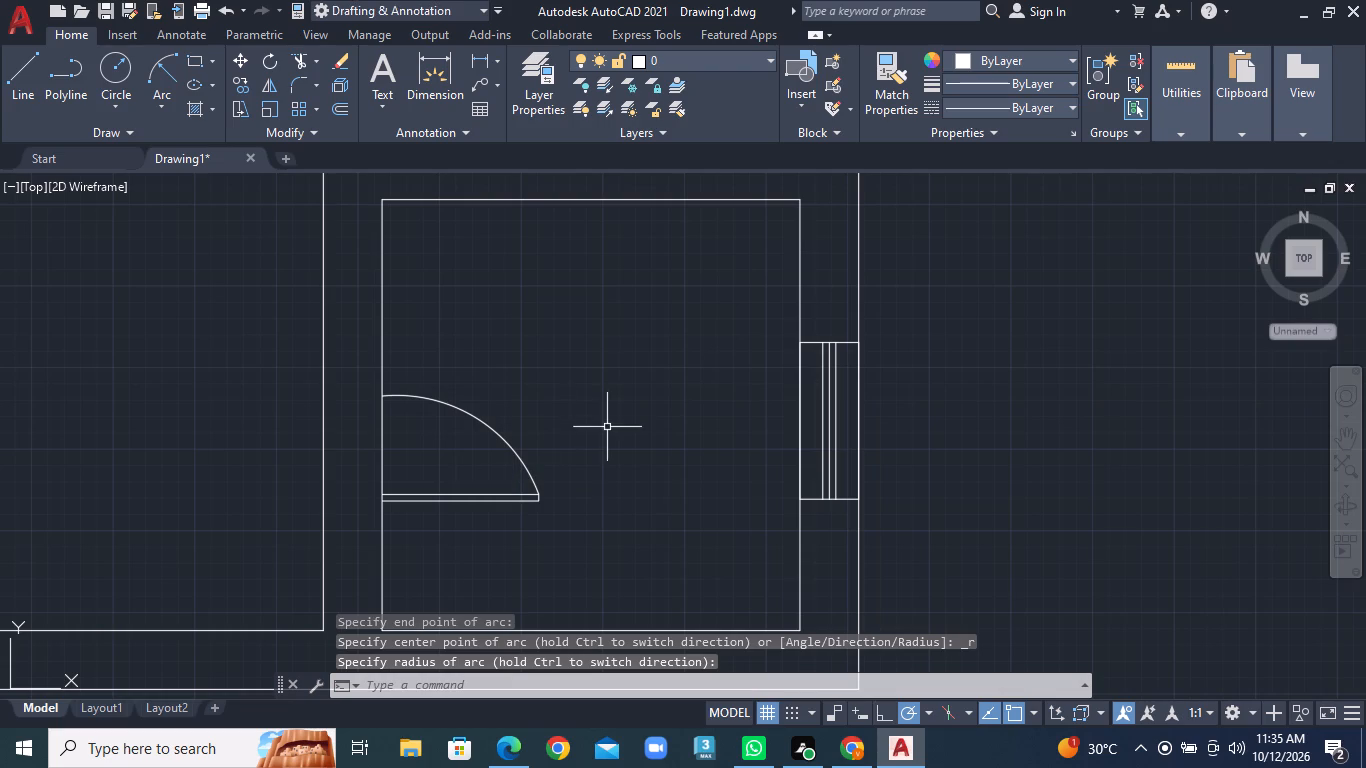
Draw a 2' by 1" door leaf standing up from the bottom wall's inner line in the lower left room, near its left corner.
scroll(604, 434, "down", 4)
middle_click_drag(405, 462, 701, 468)
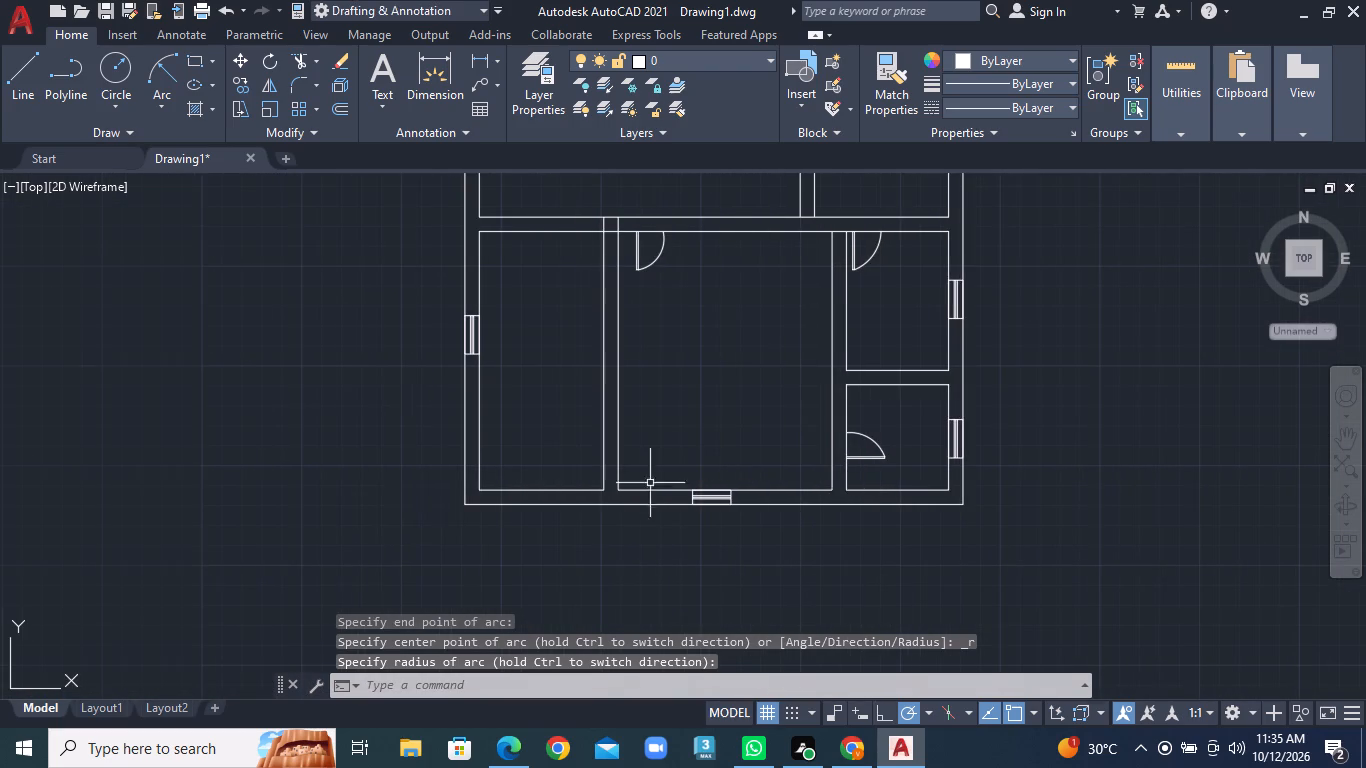
scroll(492, 497, "up", 1)
middle_click_drag(505, 502, 475, 486)
scroll(489, 495, "up", 1)
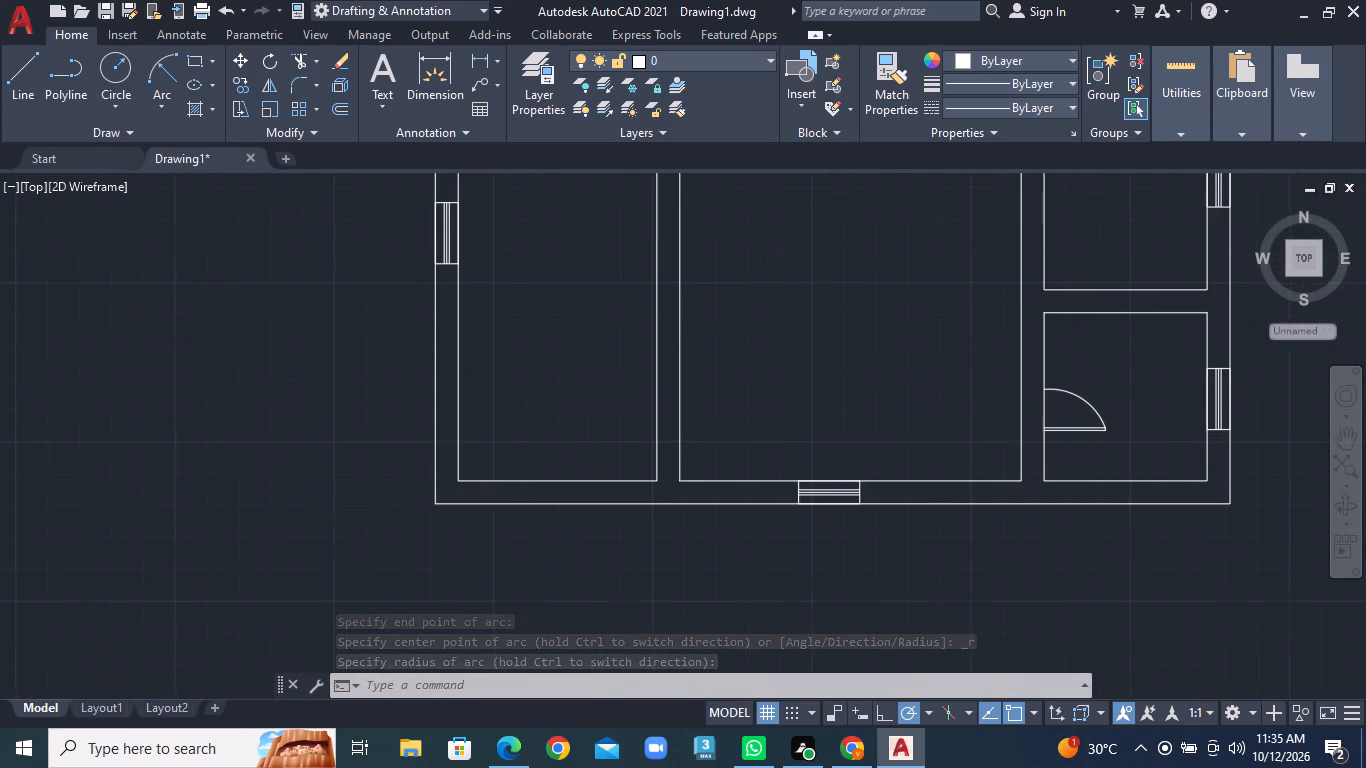
middle_click_drag(475, 486, 357, 421)
middle_click_drag(457, 382, 447, 388)
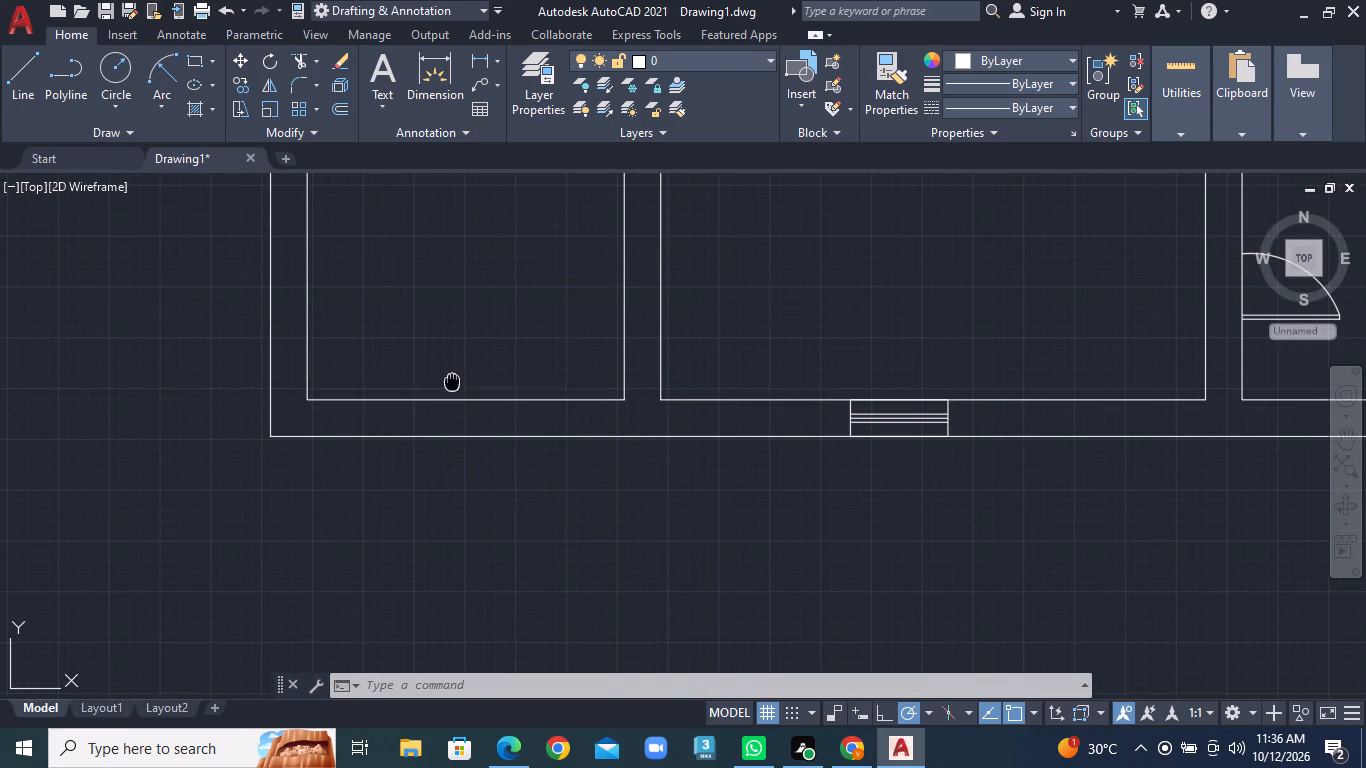
middle_click_drag(447, 388, 408, 487)
left_click(28, 86)
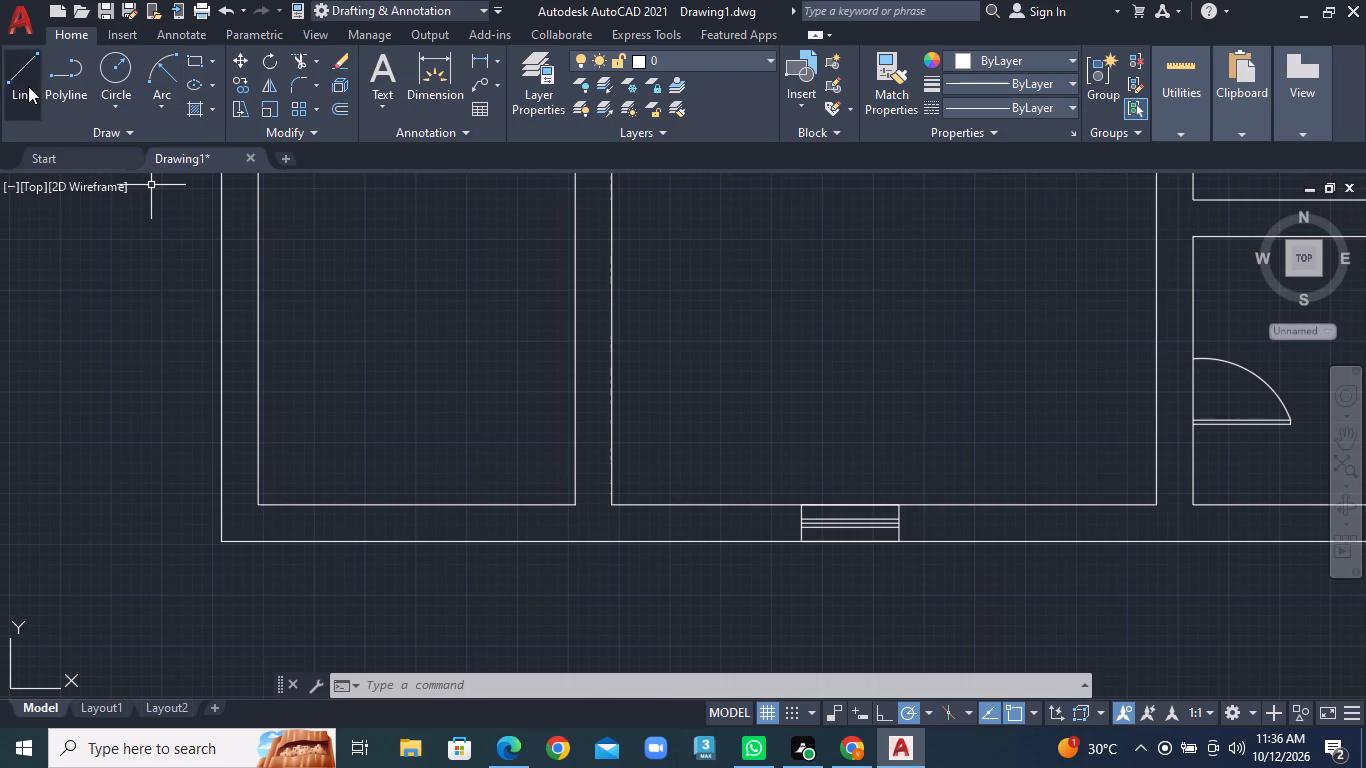
left_click(322, 506)
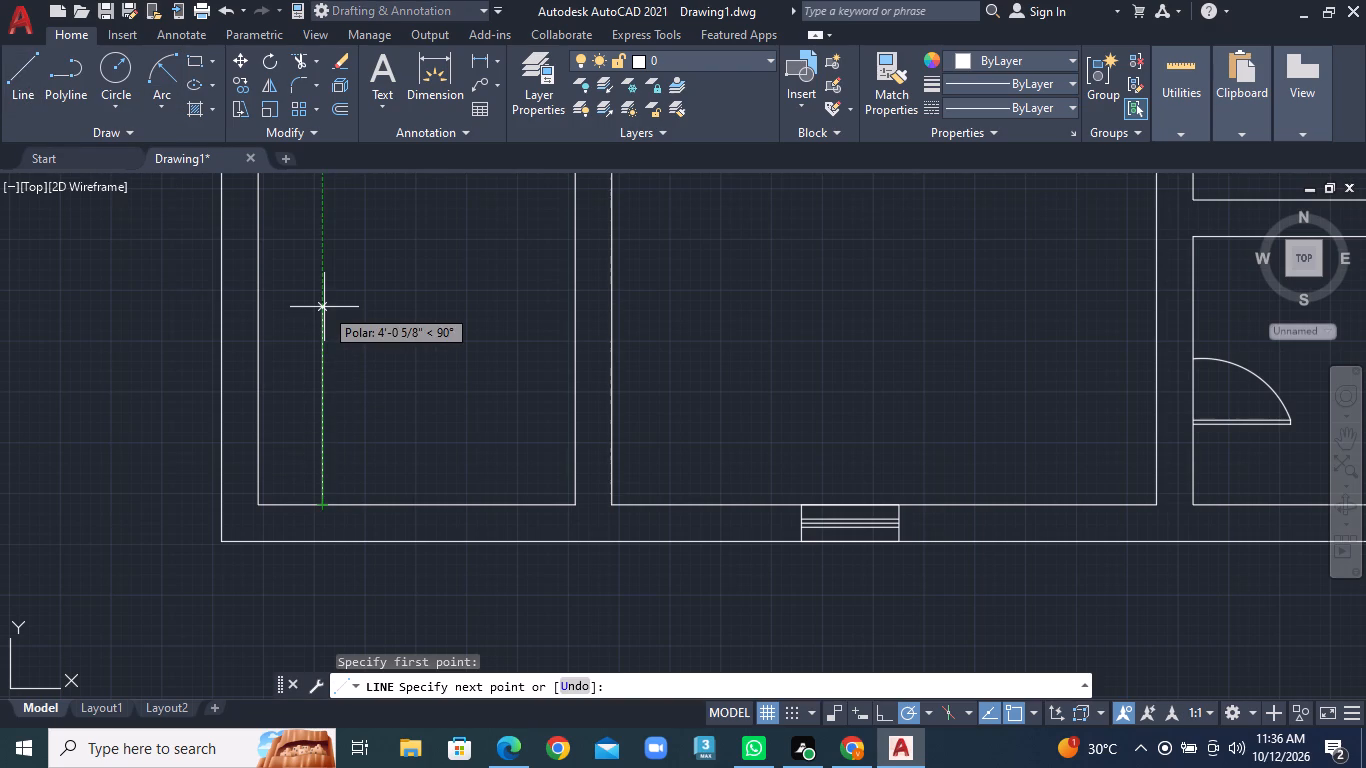
type("2'")
key("Return")
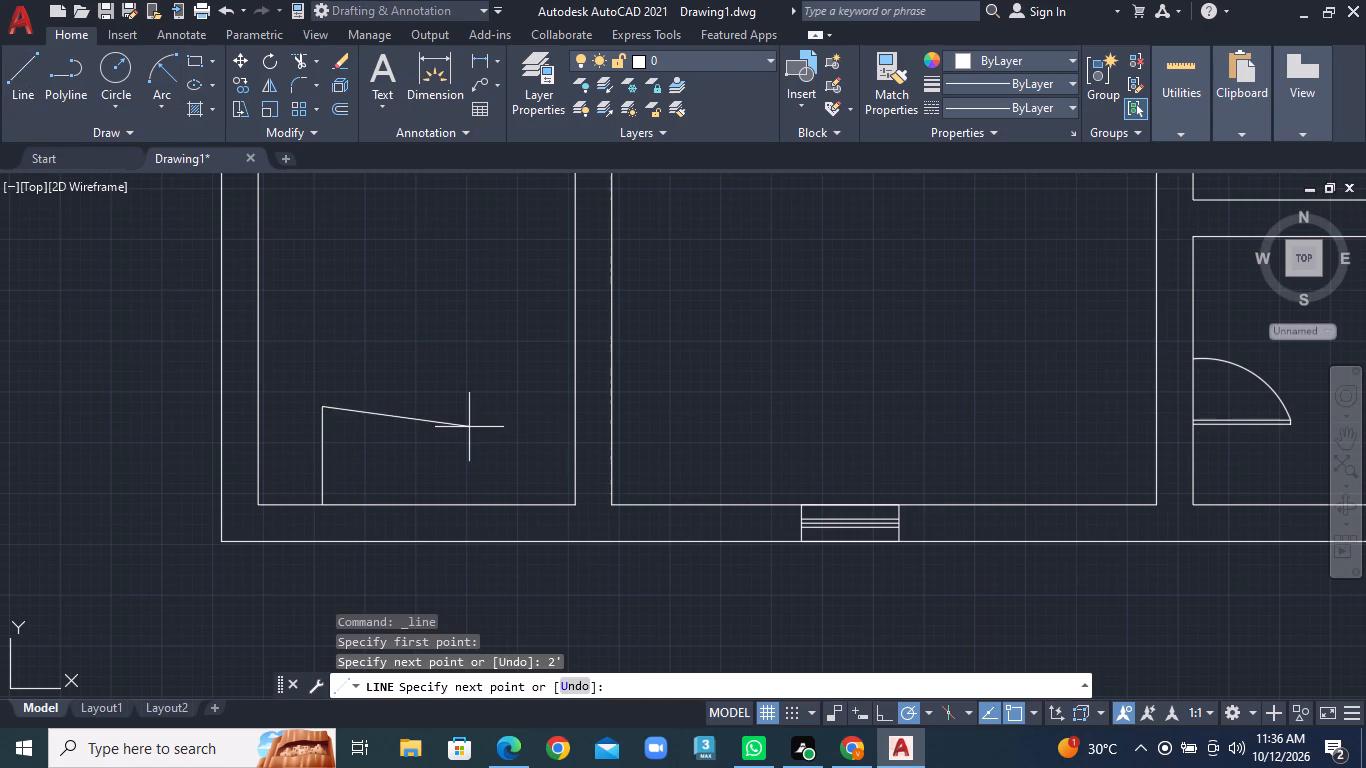
key("9")
key("BackSpace")
type("1\"")
key("Return")
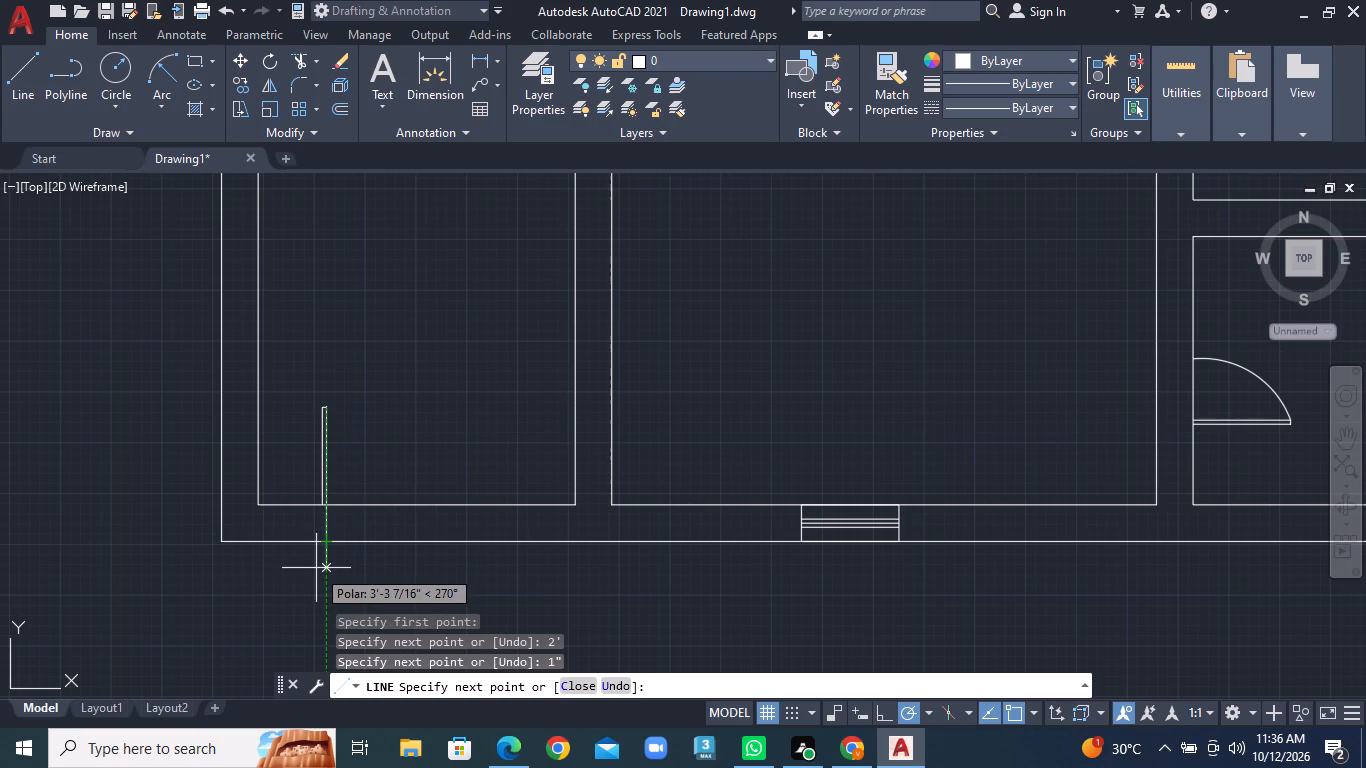
type("2'")
key("Return")
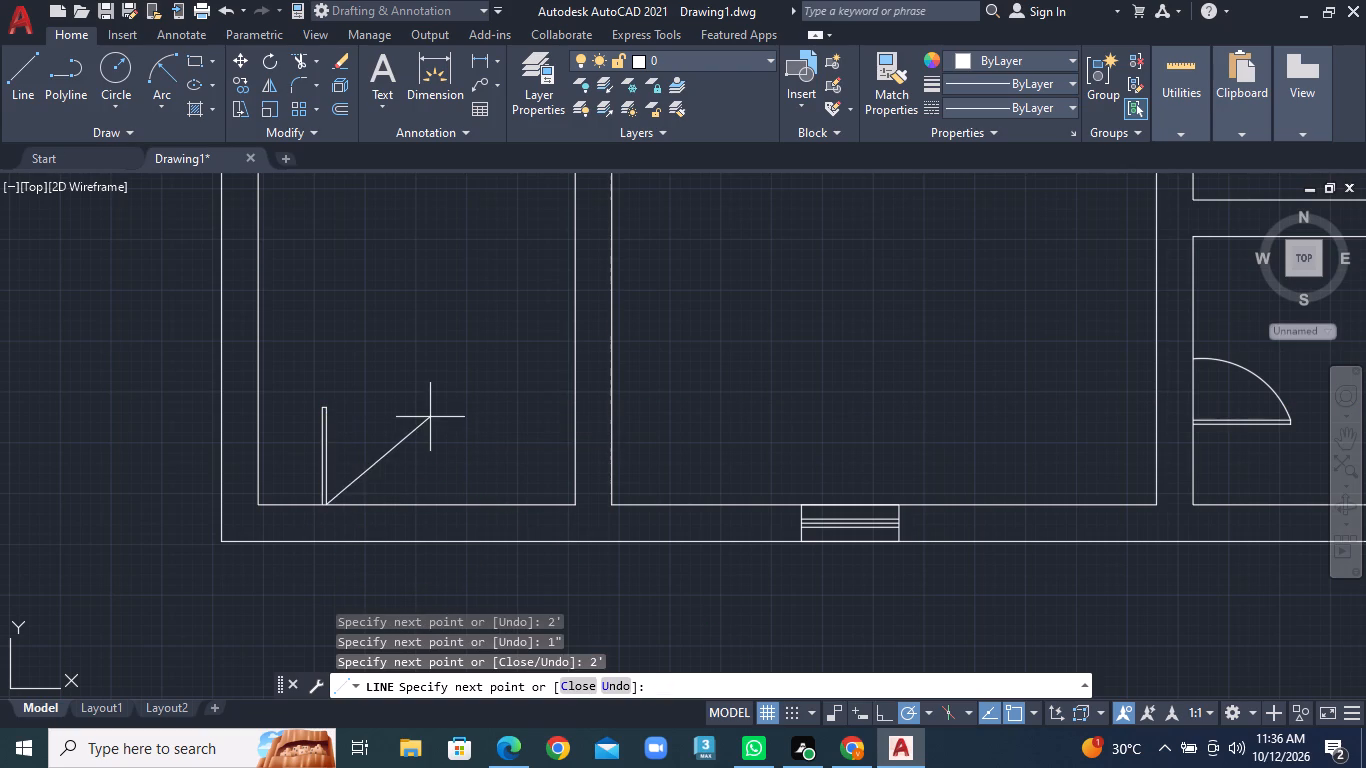
right_click(437, 401)
left_click(474, 416)
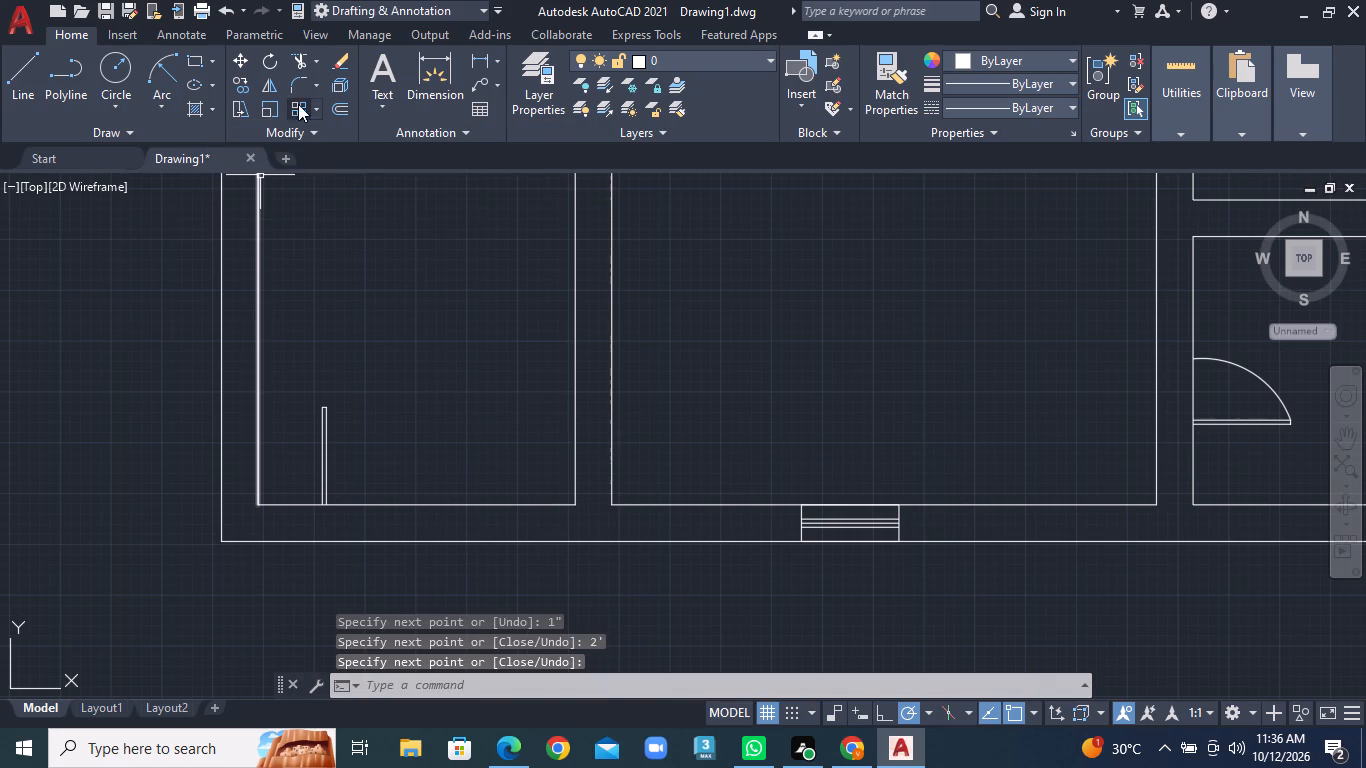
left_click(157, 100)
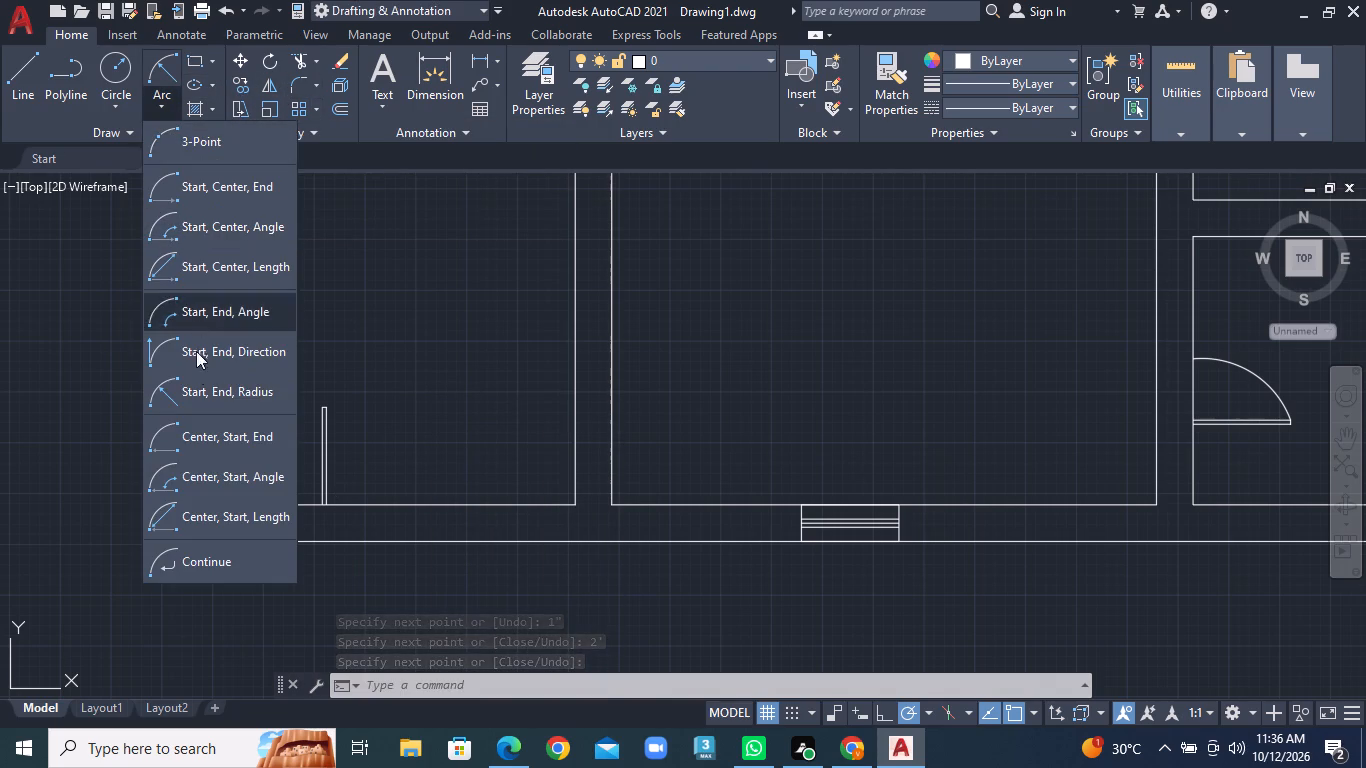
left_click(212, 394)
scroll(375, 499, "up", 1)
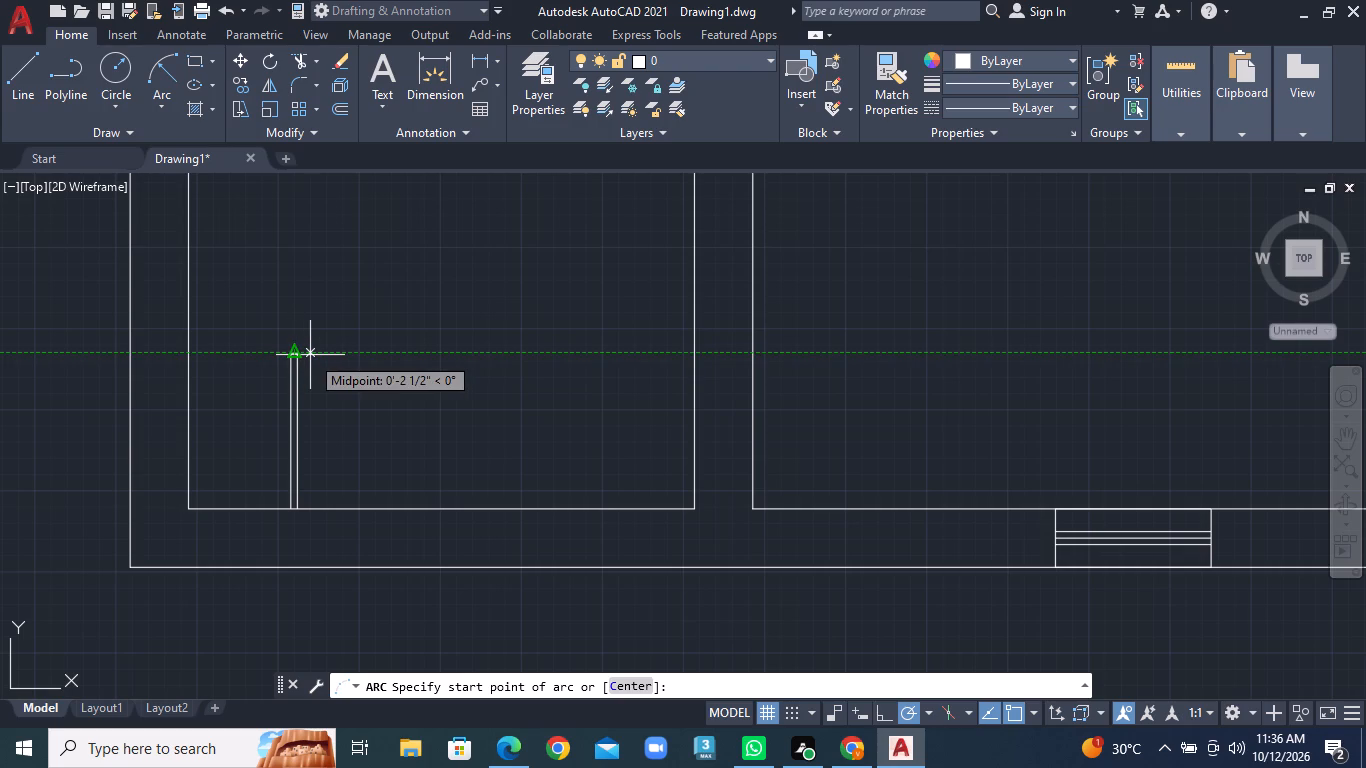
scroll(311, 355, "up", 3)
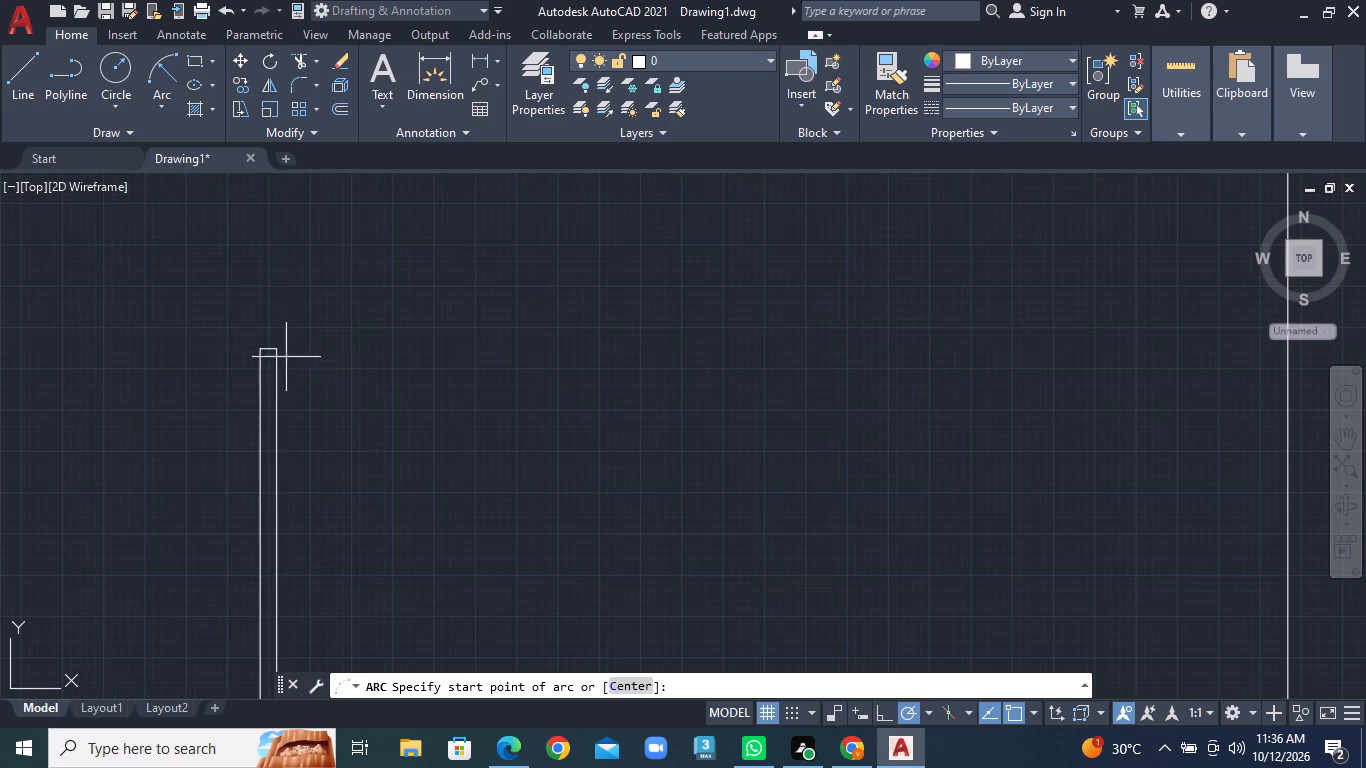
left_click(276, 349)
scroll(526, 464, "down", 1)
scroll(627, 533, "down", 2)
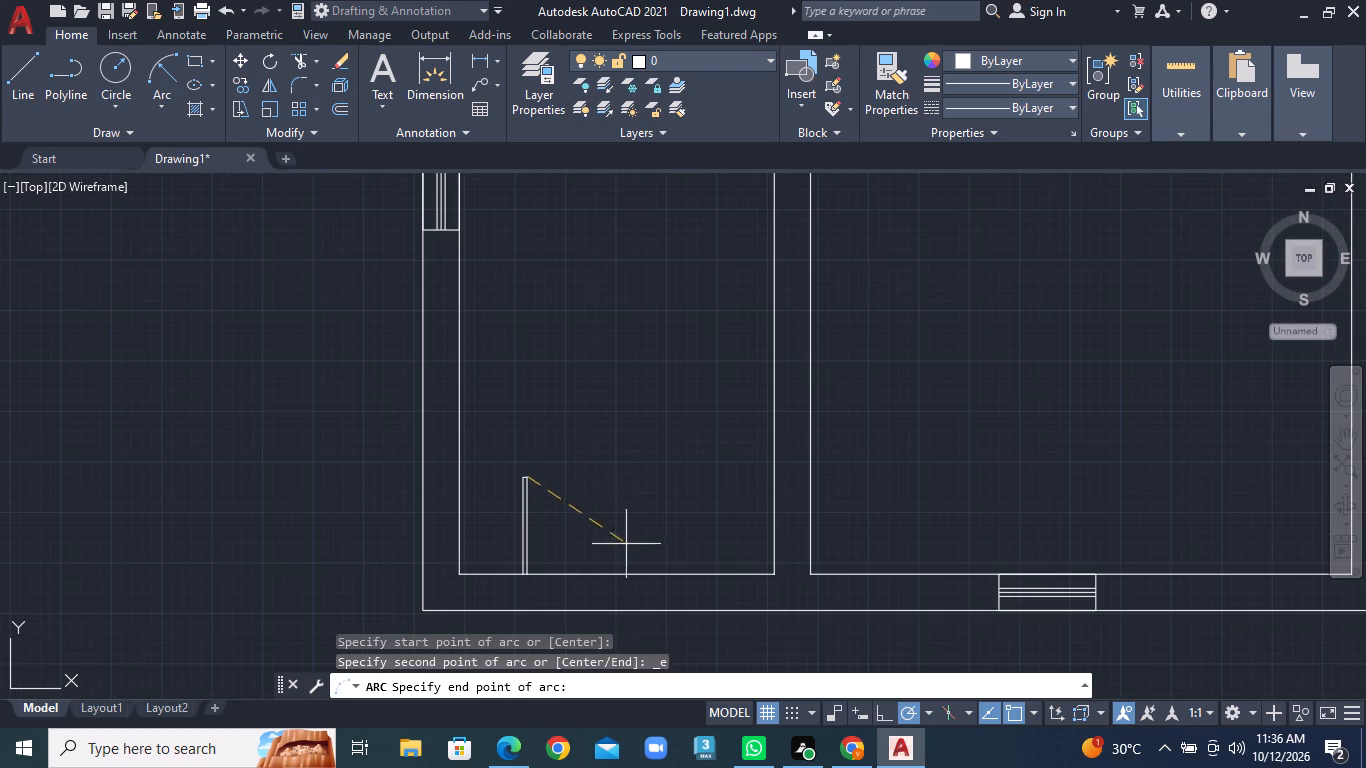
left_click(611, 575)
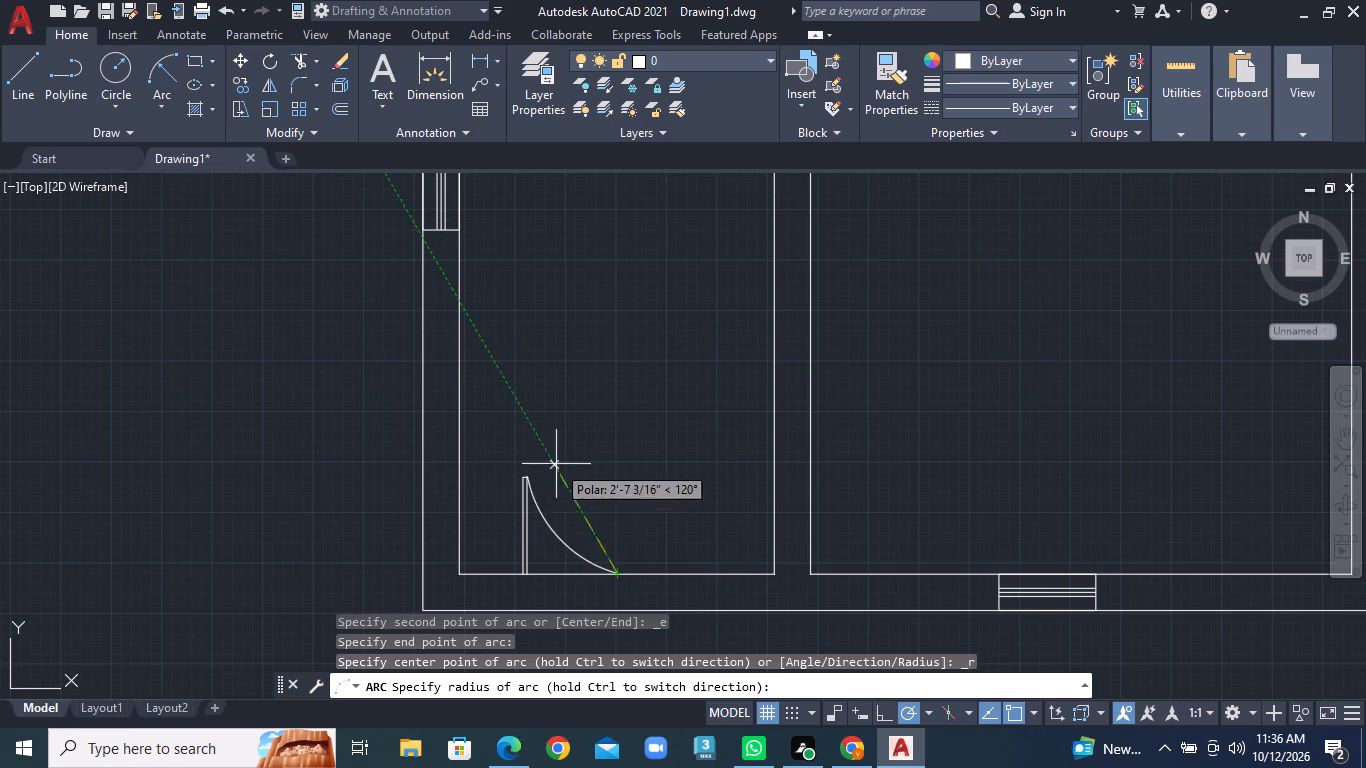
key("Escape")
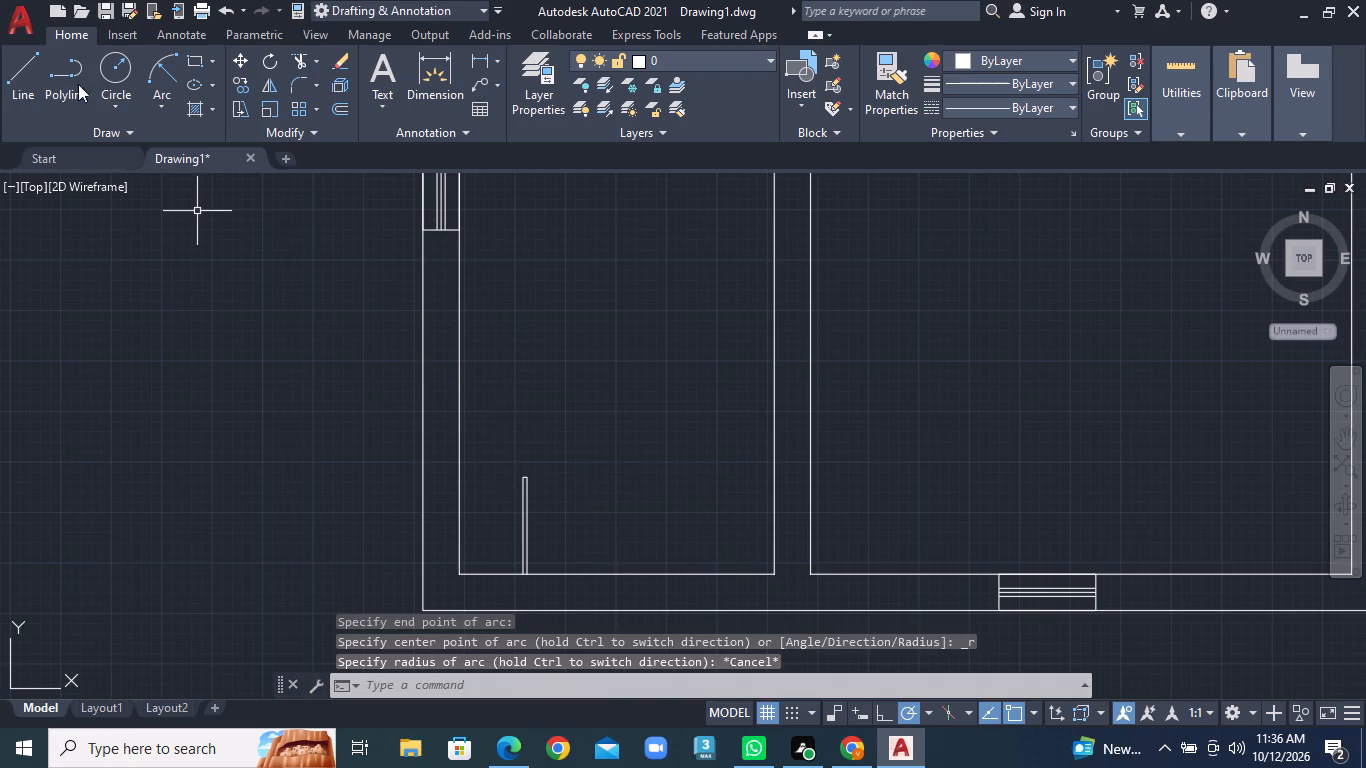
Draw the lower left door's swing with a Start, End, Radius arc from the bottom wall's inner line to the leaf's top right corner.
left_click(165, 94)
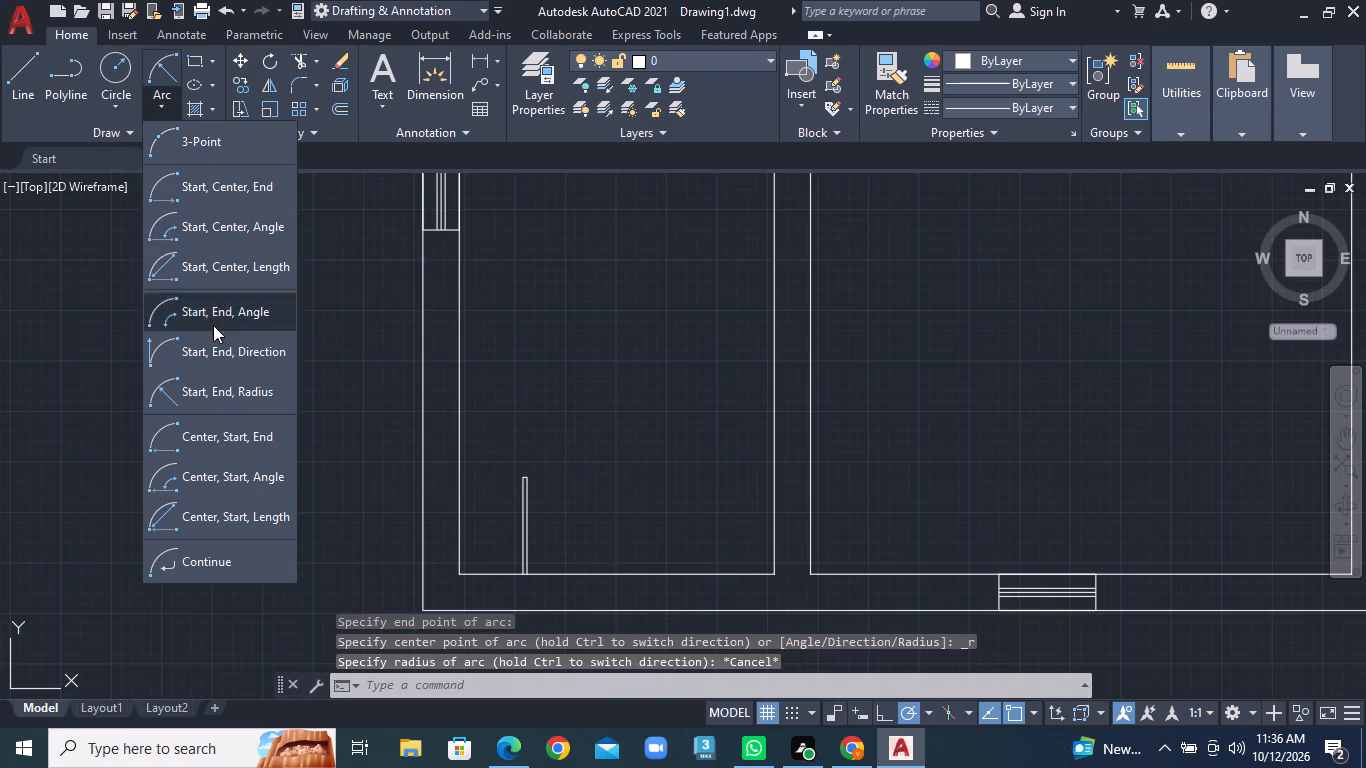
left_click(232, 378)
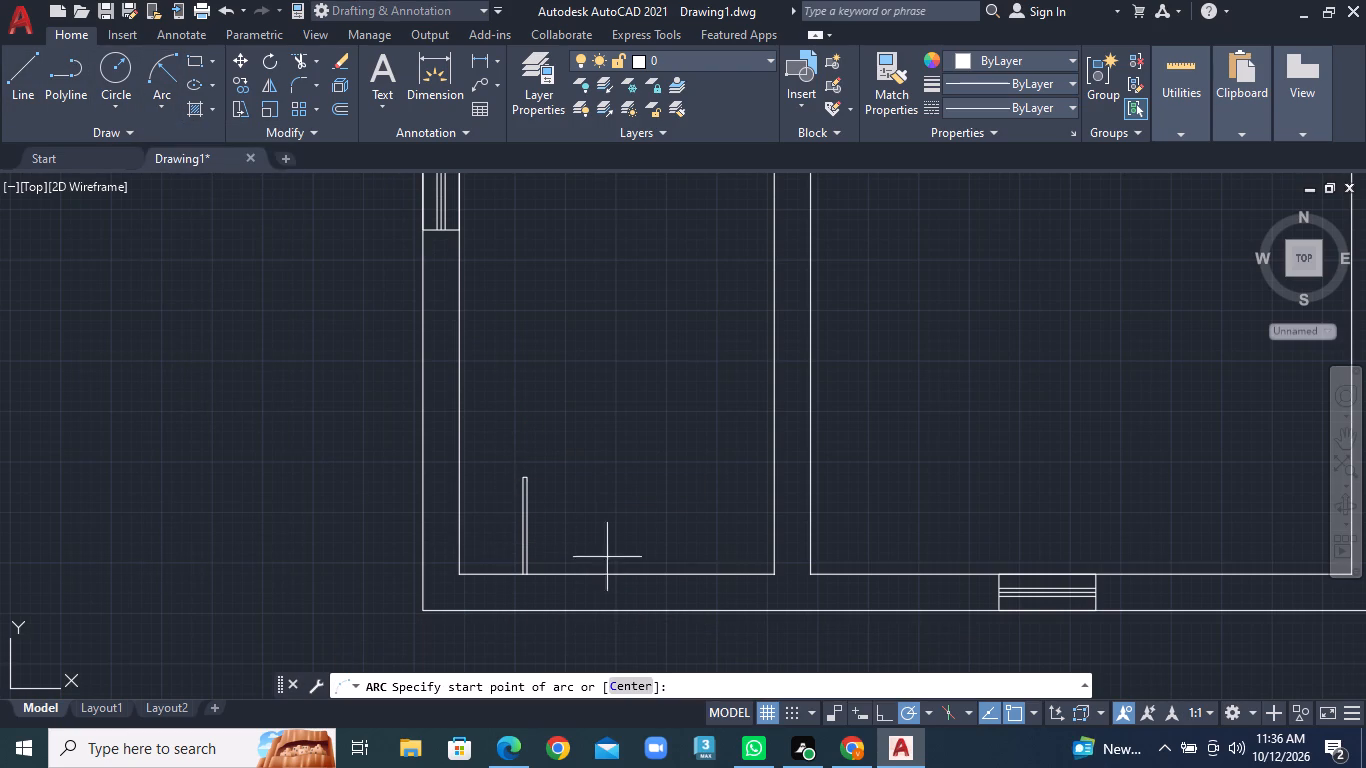
scroll(618, 558, "up", 1)
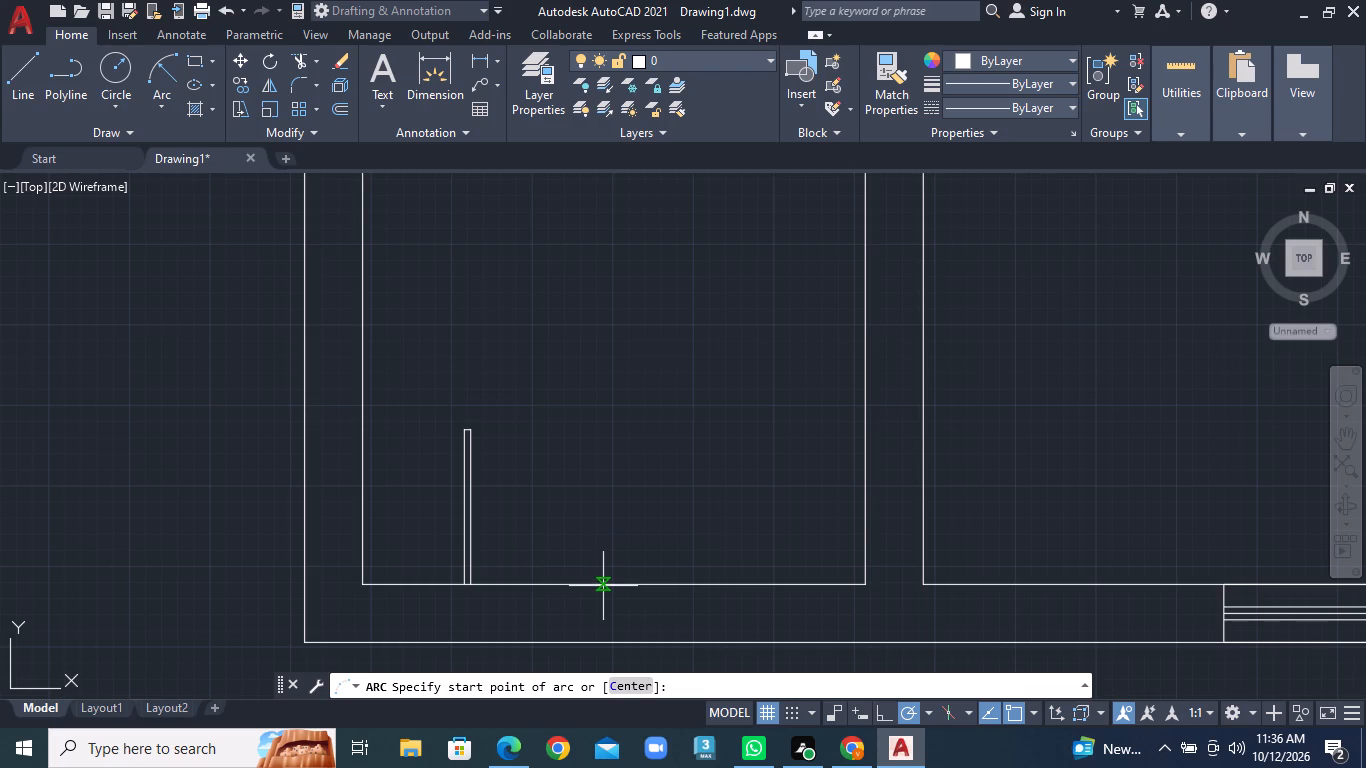
left_click(603, 586)
left_click(474, 432)
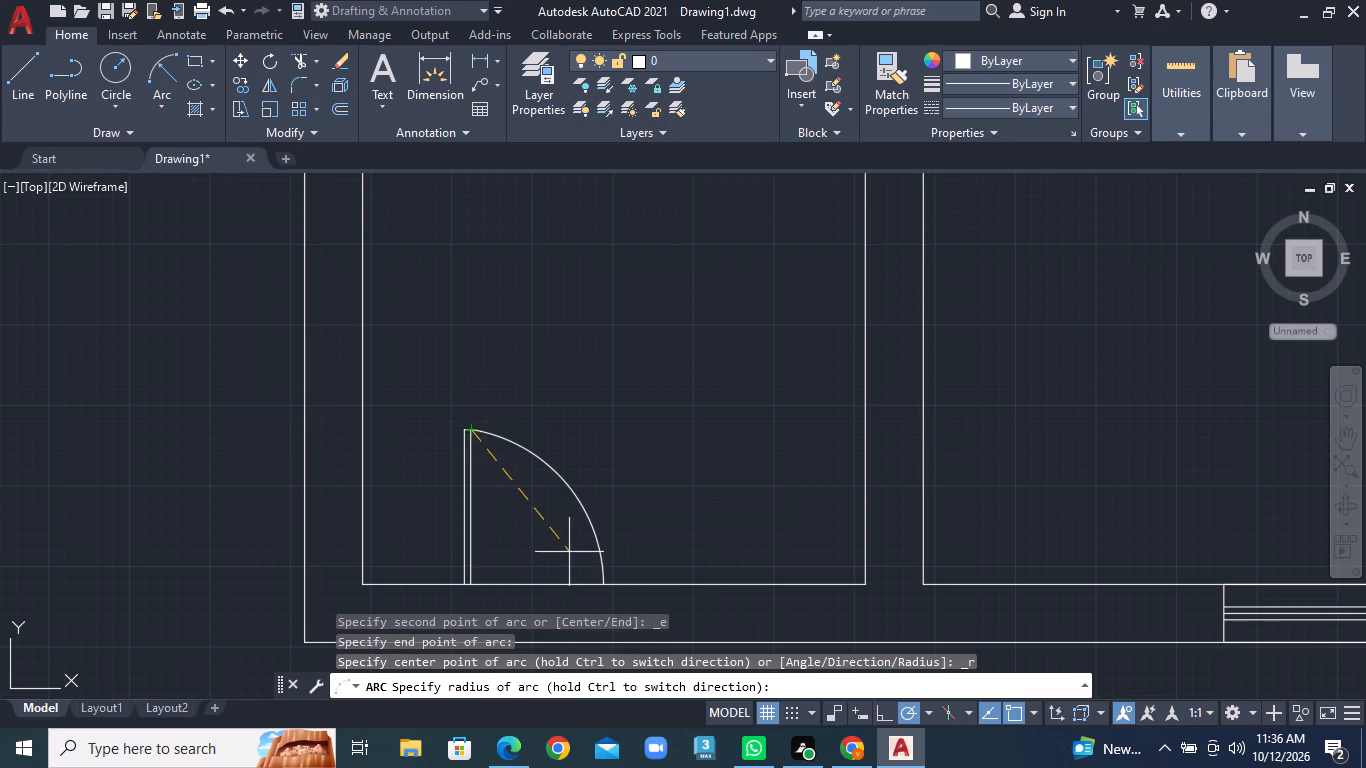
left_click(649, 542)
scroll(649, 545, "down", 2)
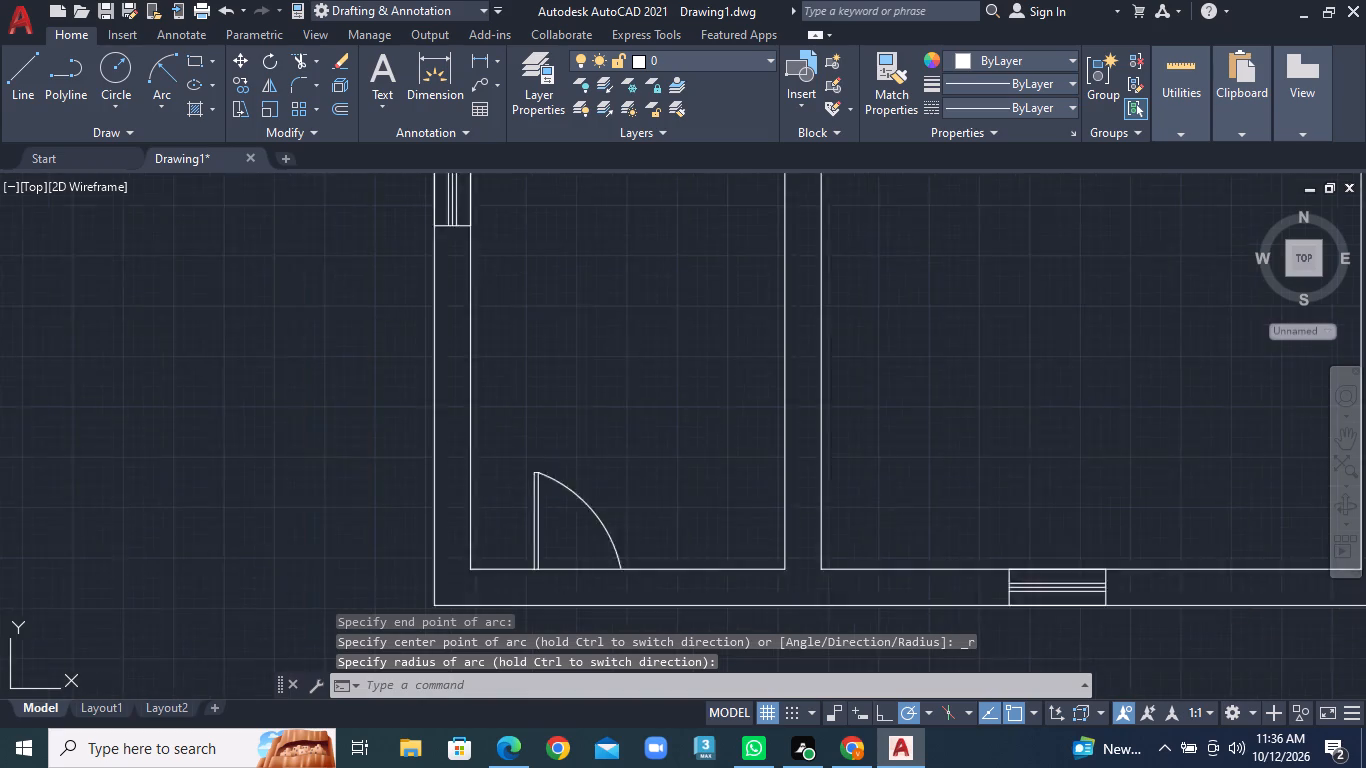
scroll(611, 505, "down", 1)
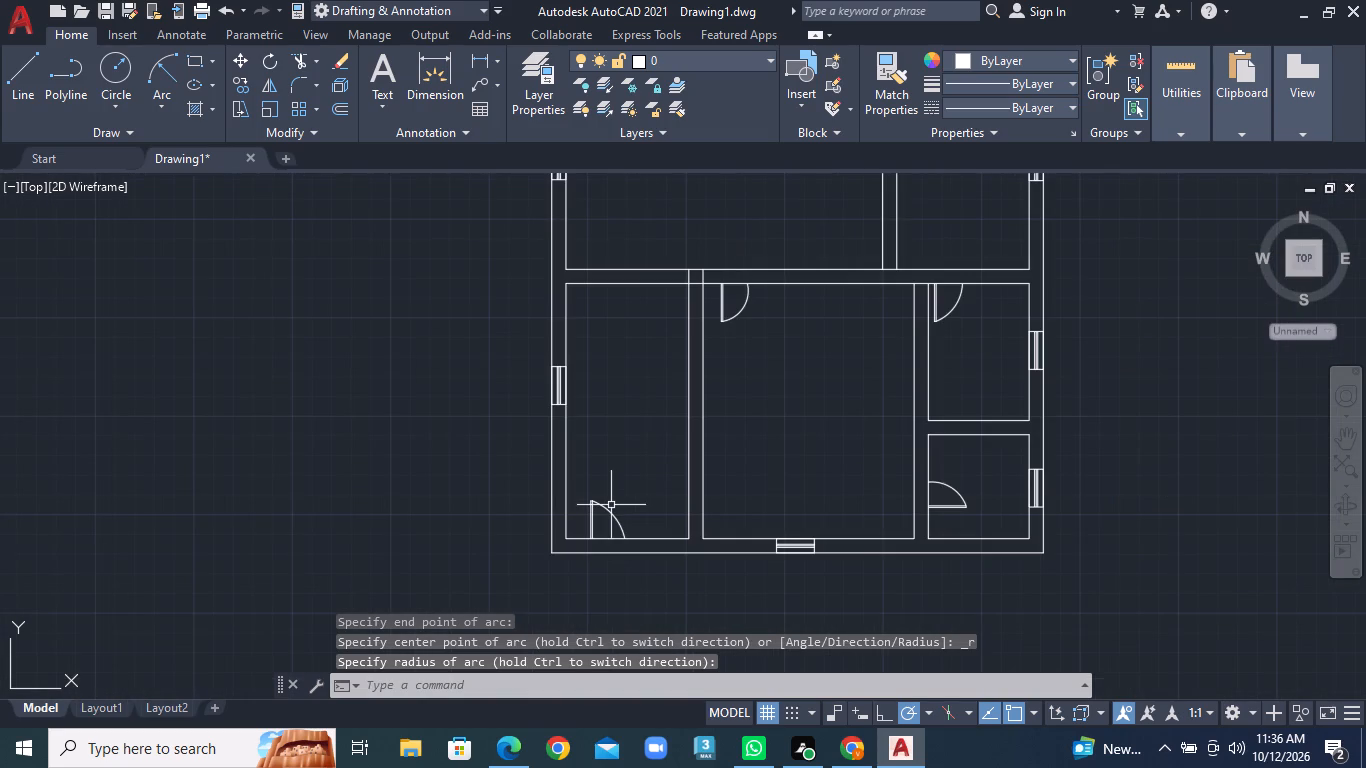
scroll(608, 491, "down", 1)
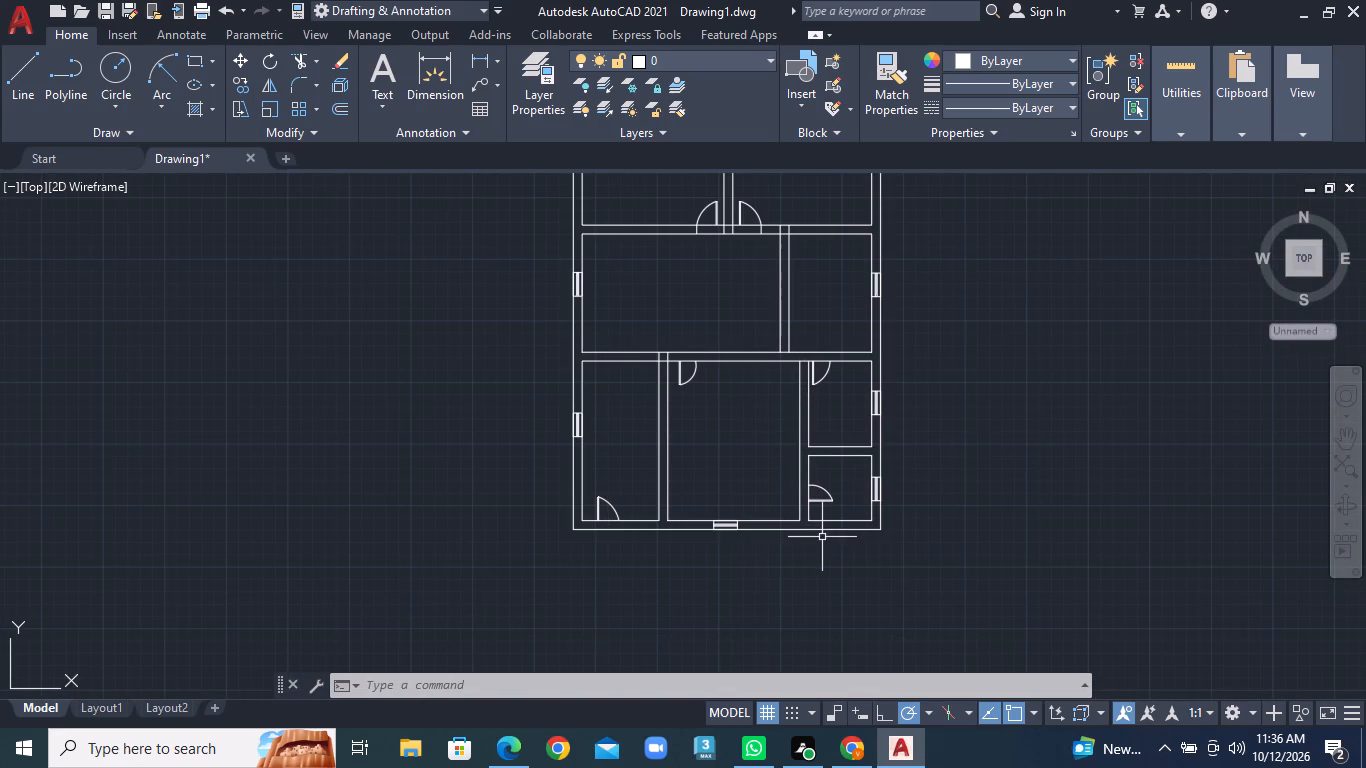
Draw a short horizontal line across the vertical partition between the two upper rooms' doors, just above the wall junction.
middle_click_drag(631, 415, 476, 591)
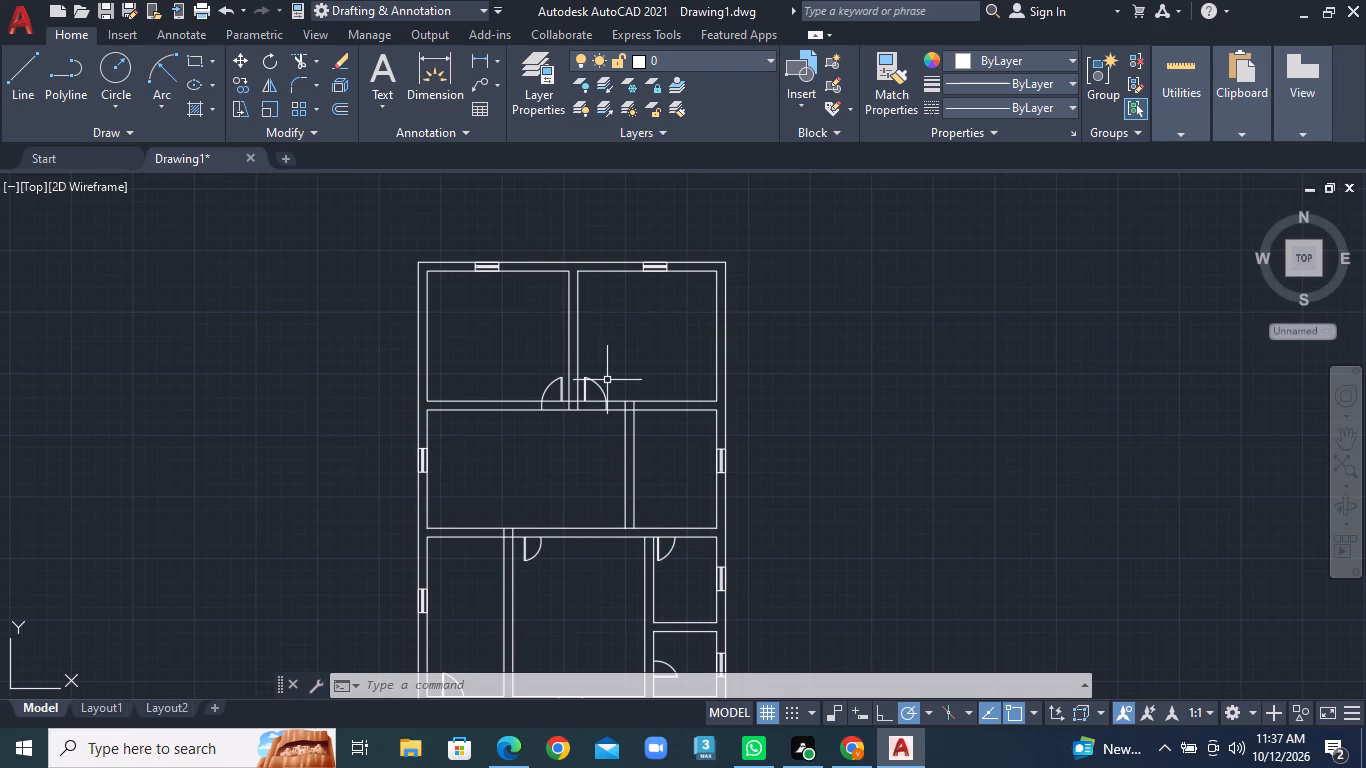
middle_click_drag(557, 369, 465, 425)
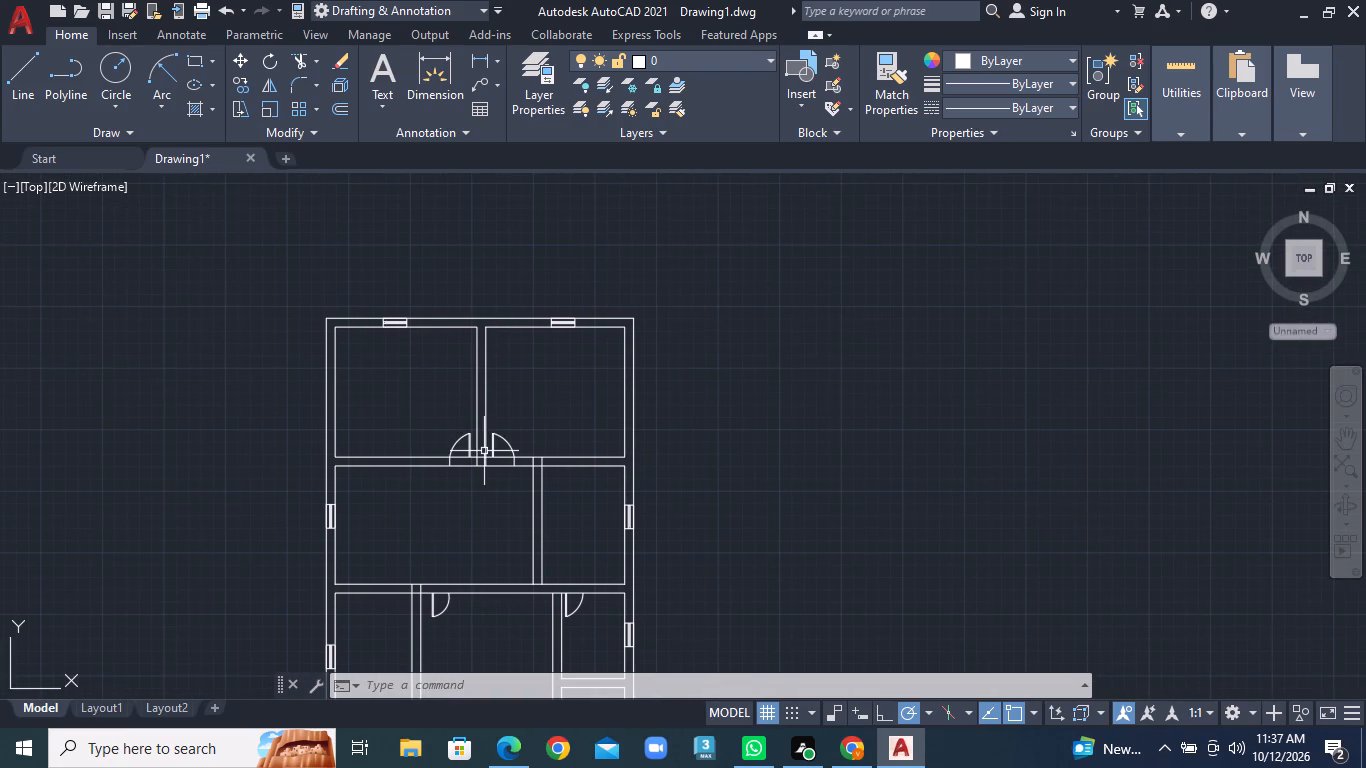
scroll(484, 451, "up", 1)
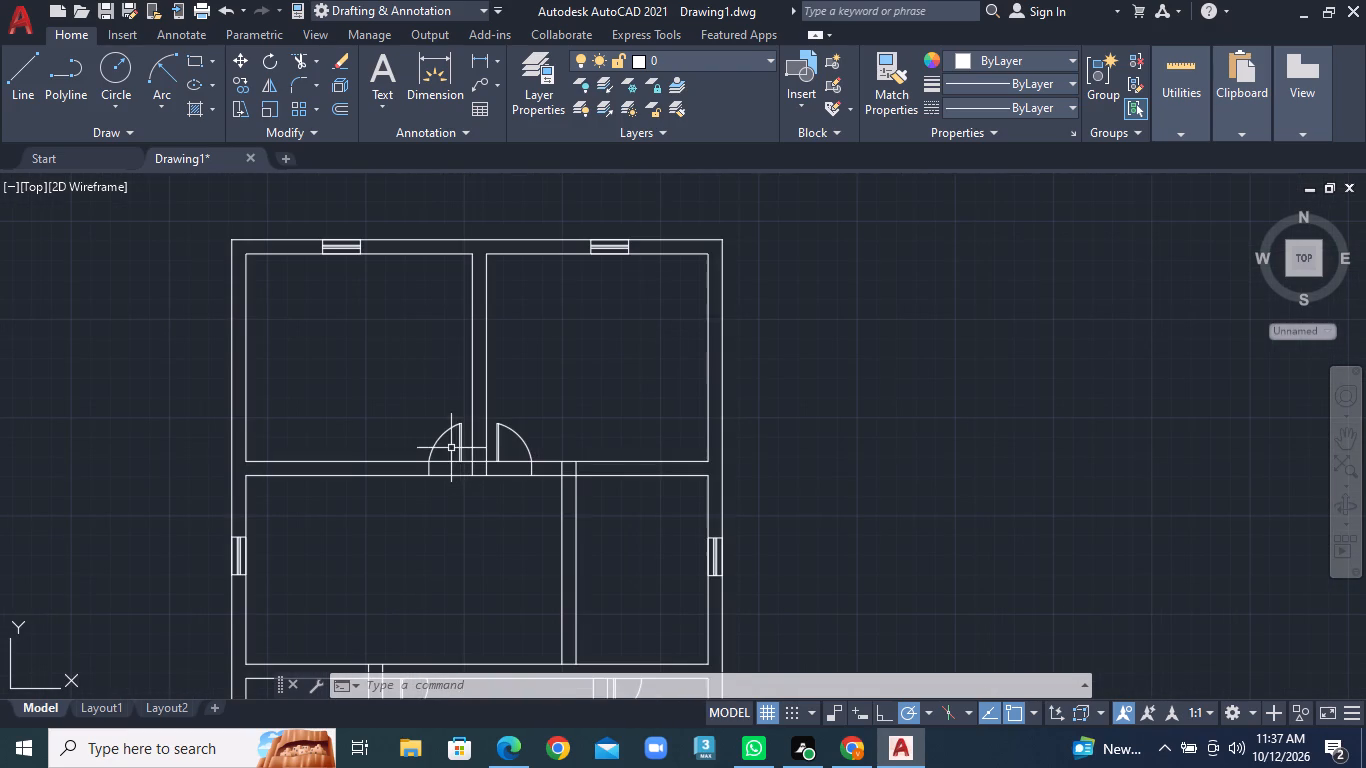
scroll(440, 406, "up", 1)
middle_click_drag(440, 406, 400, 444)
scroll(401, 444, "down", 2)
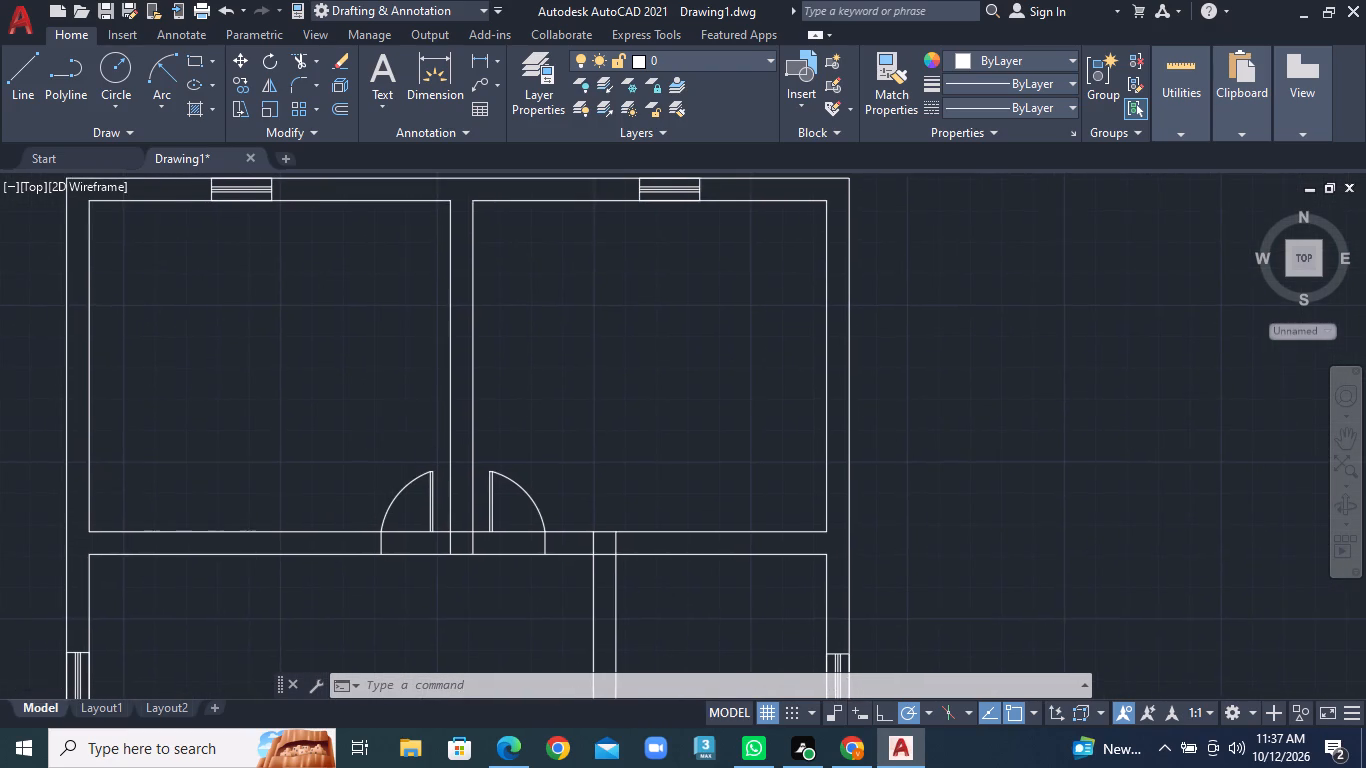
scroll(430, 497, "up", 3)
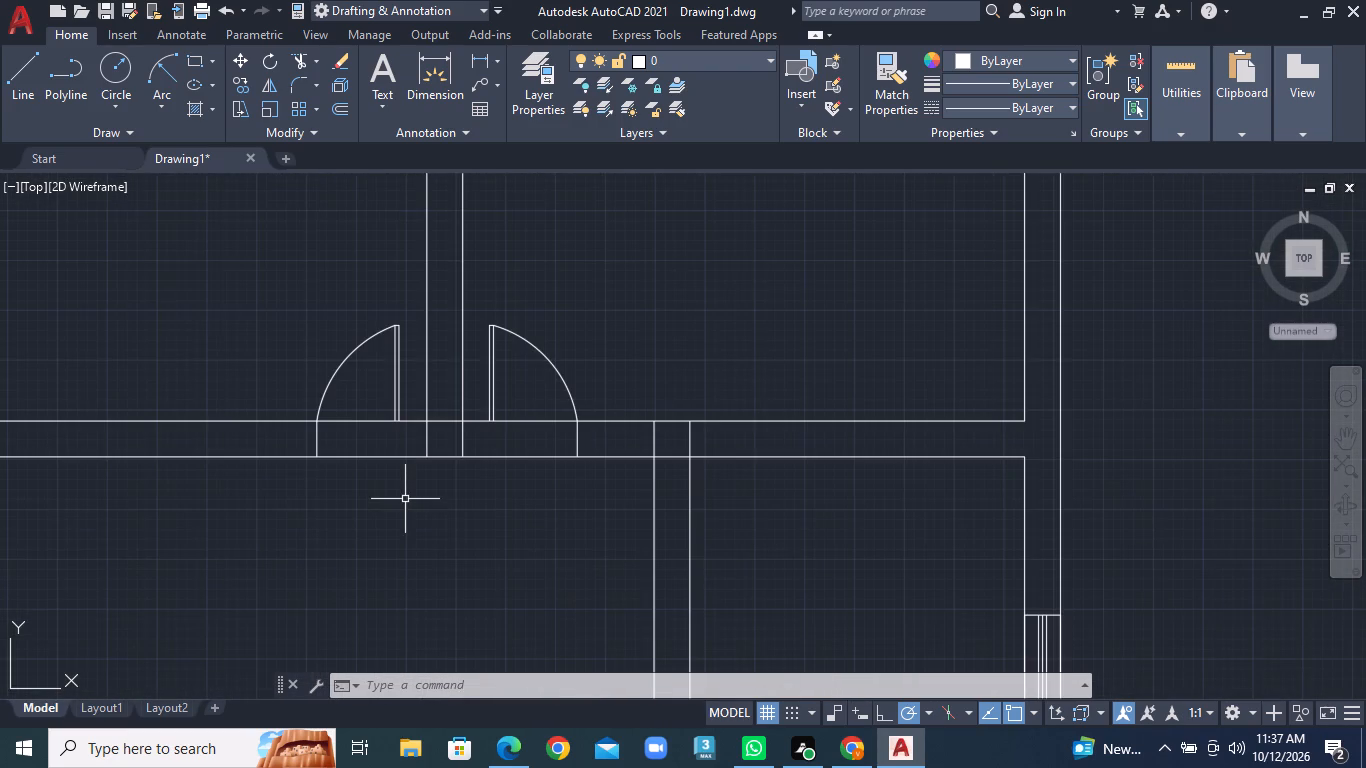
scroll(403, 488, "up", 1)
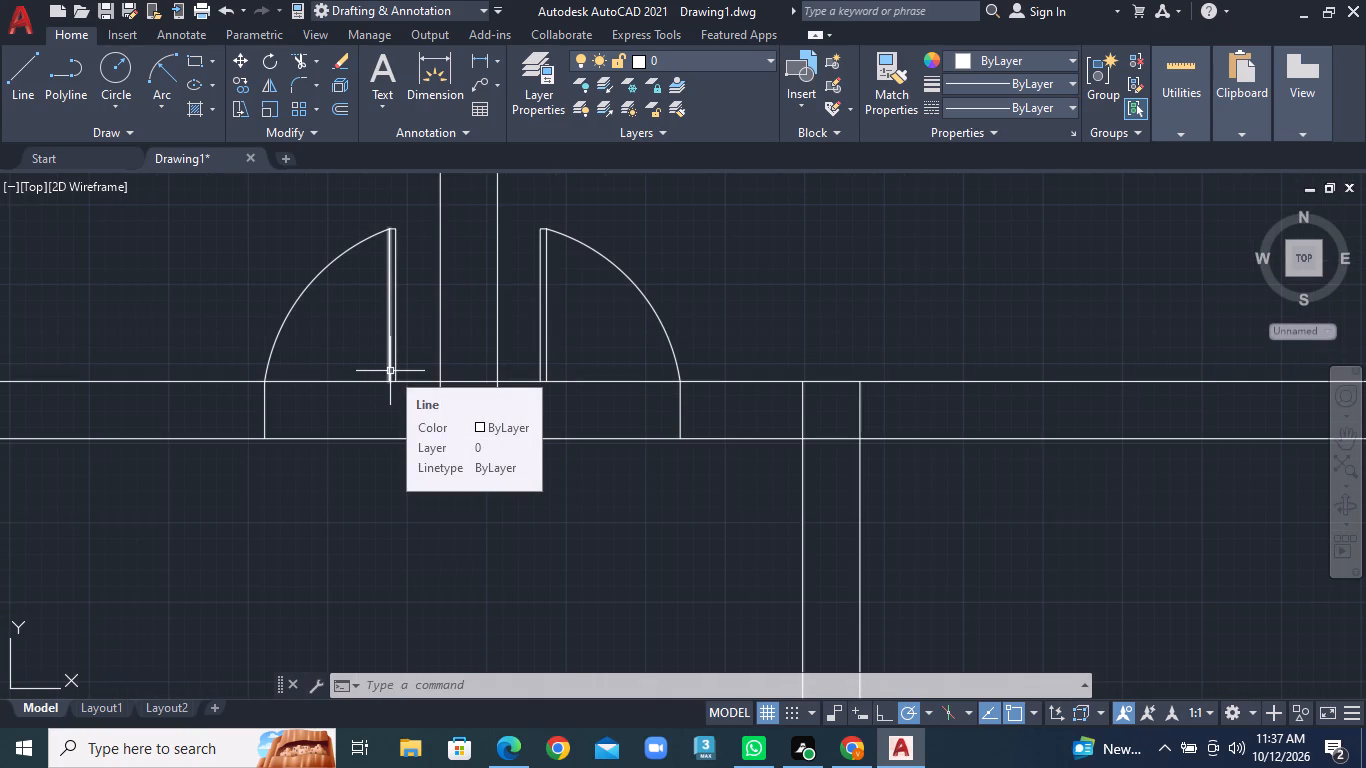
left_click(29, 88)
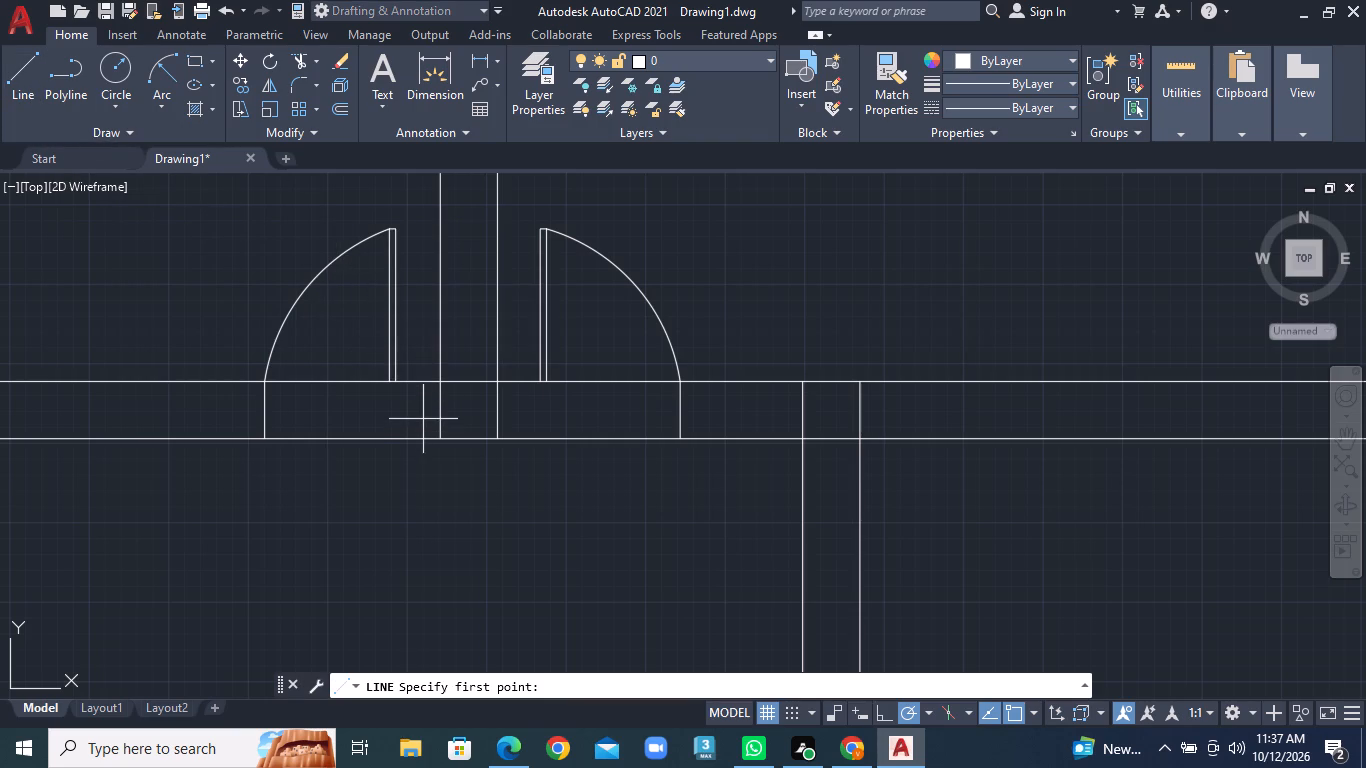
left_click(441, 354)
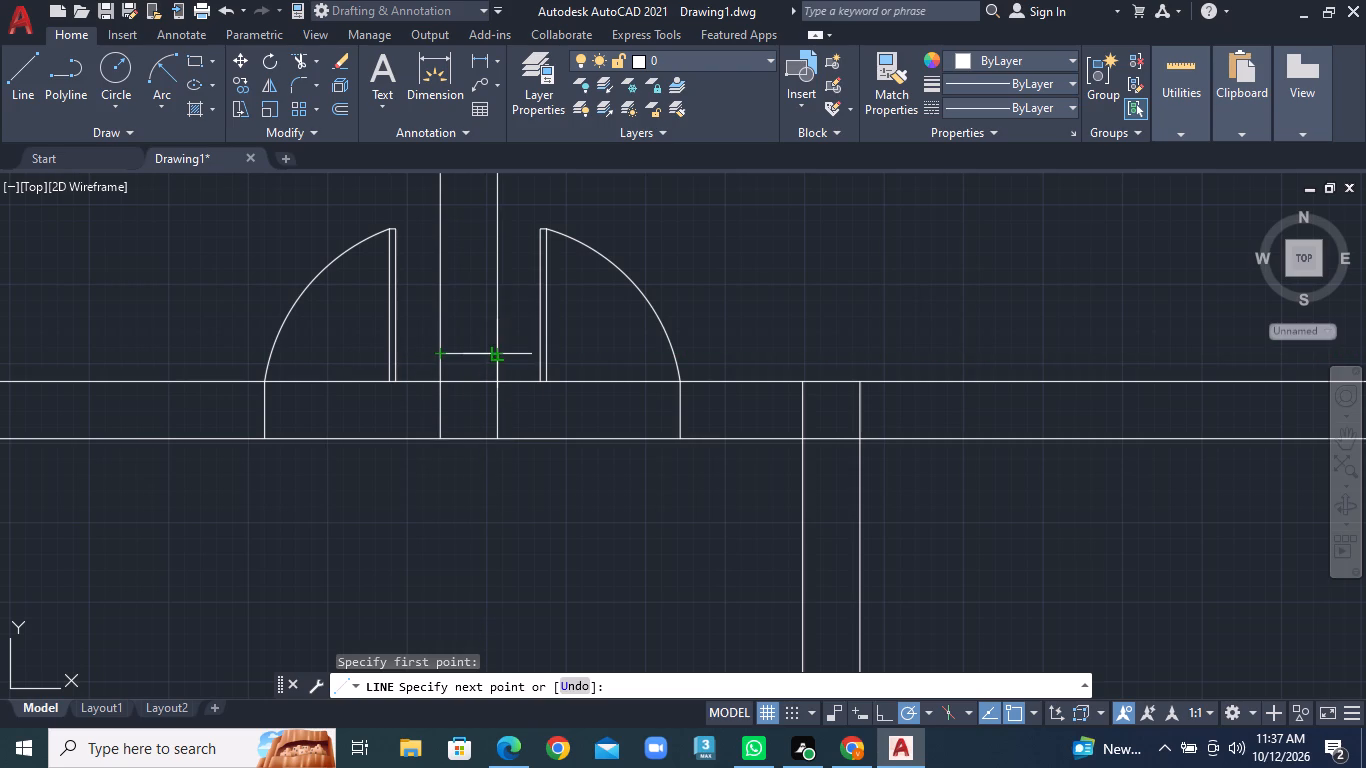
left_click(503, 349)
right_click(503, 349)
left_click(552, 367)
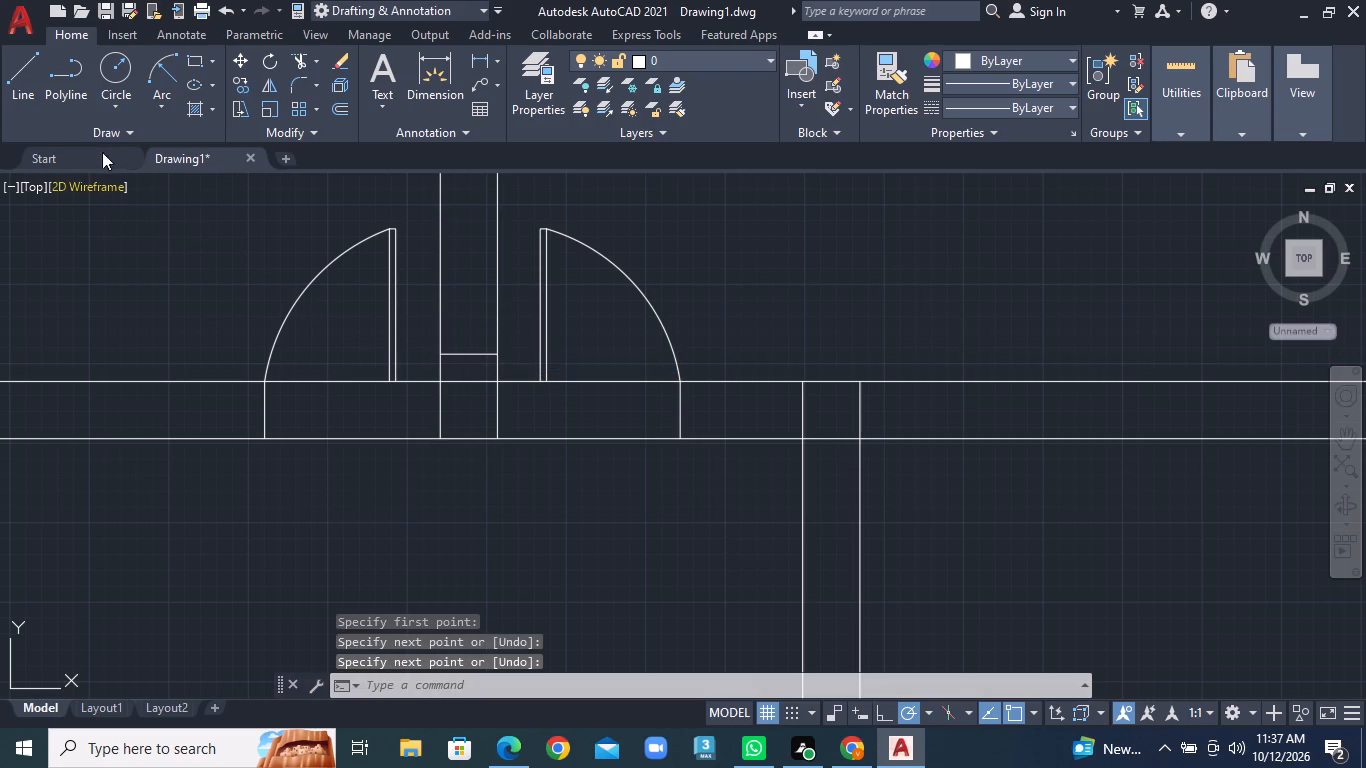
Trim the lower line of the horizontal wall between each upper door's jamb and the central partition.
left_click(320, 63)
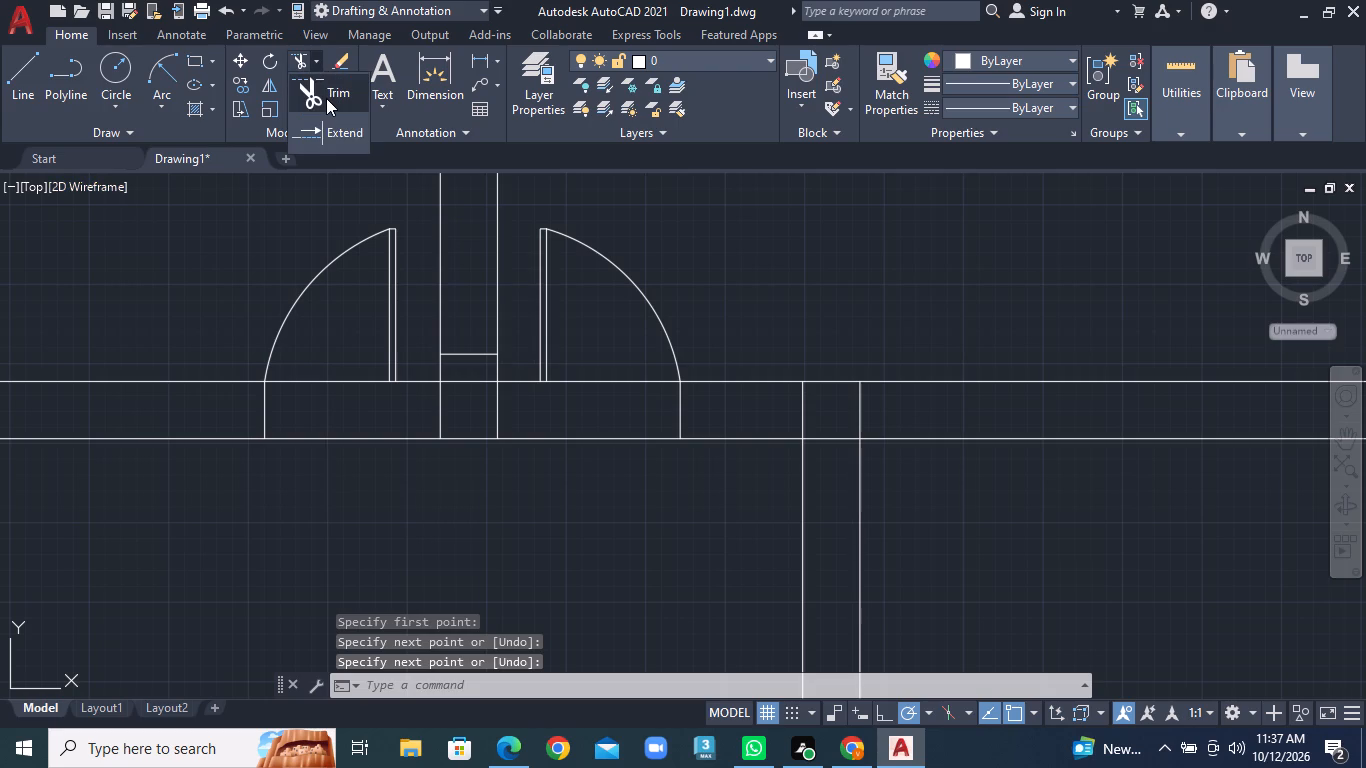
left_click(326, 98)
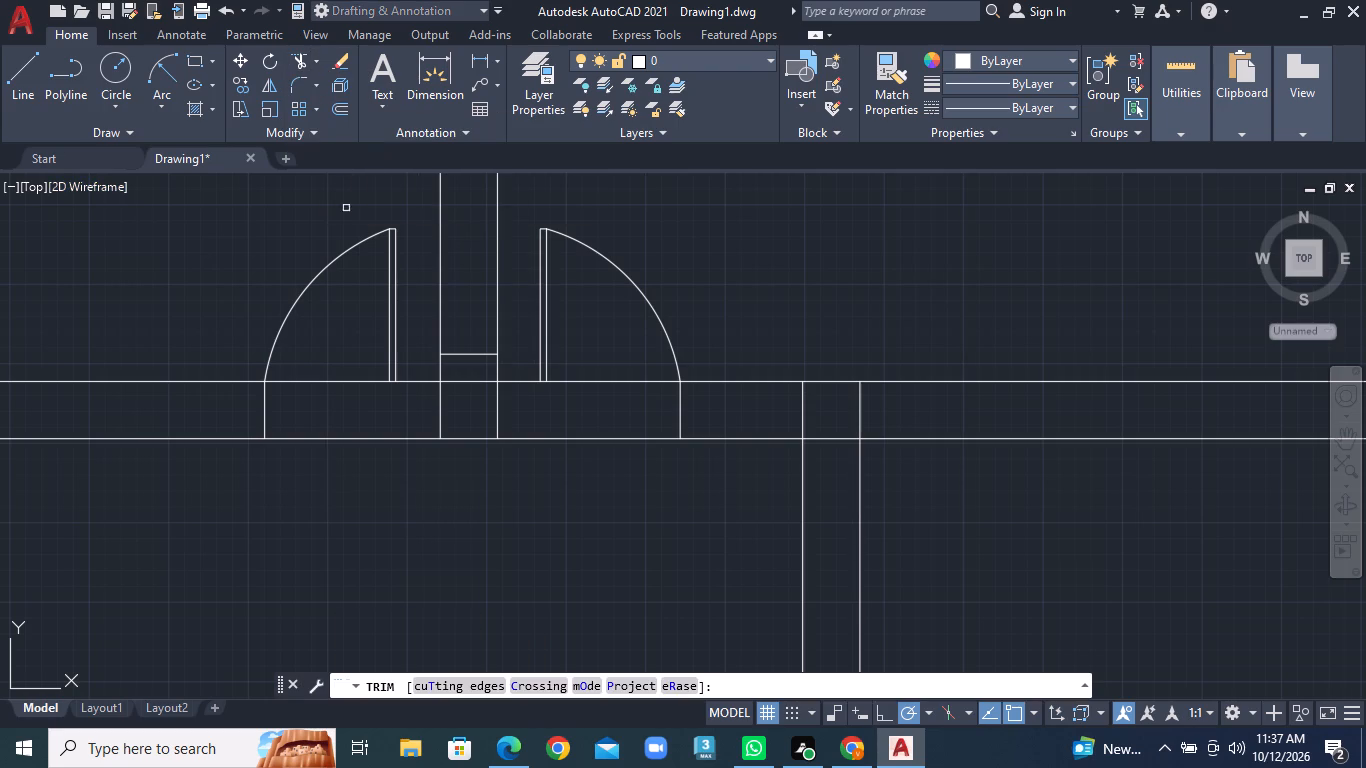
left_click(355, 438)
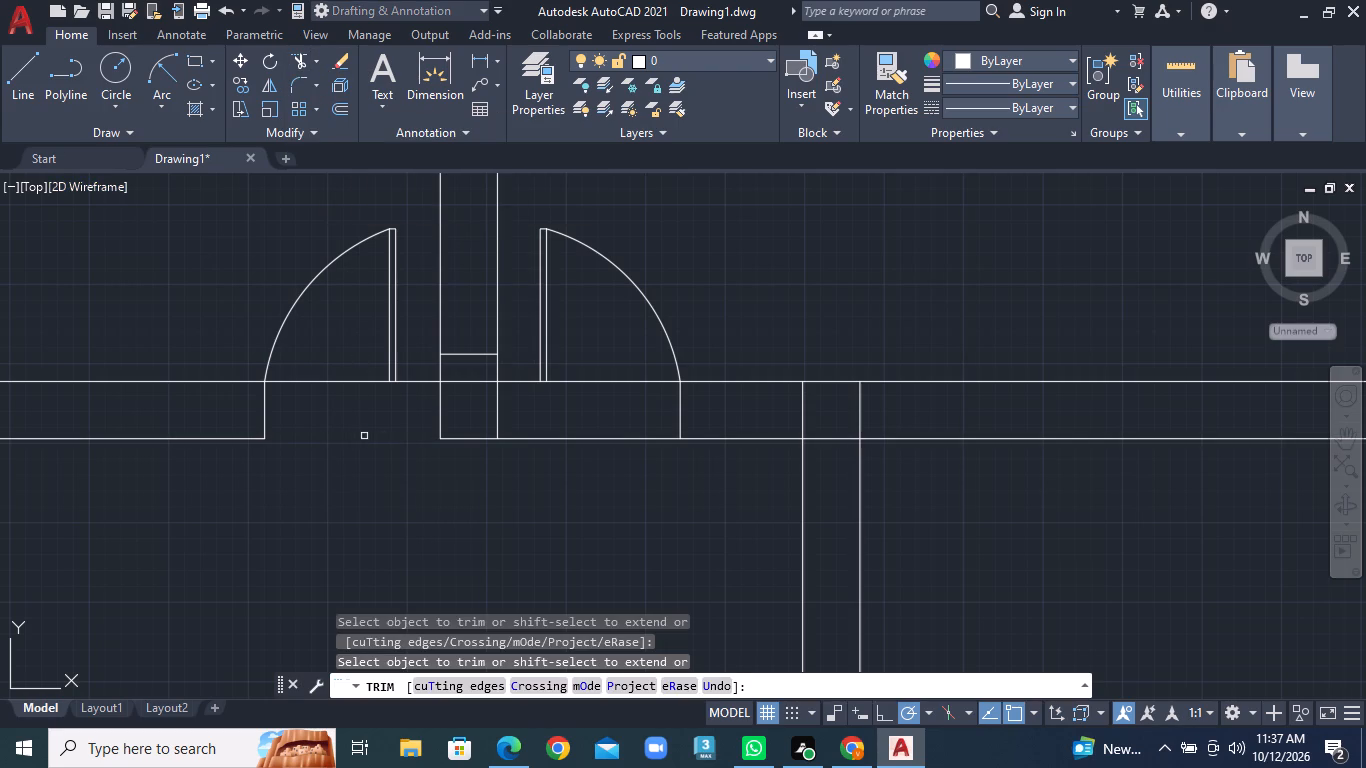
left_click(602, 436)
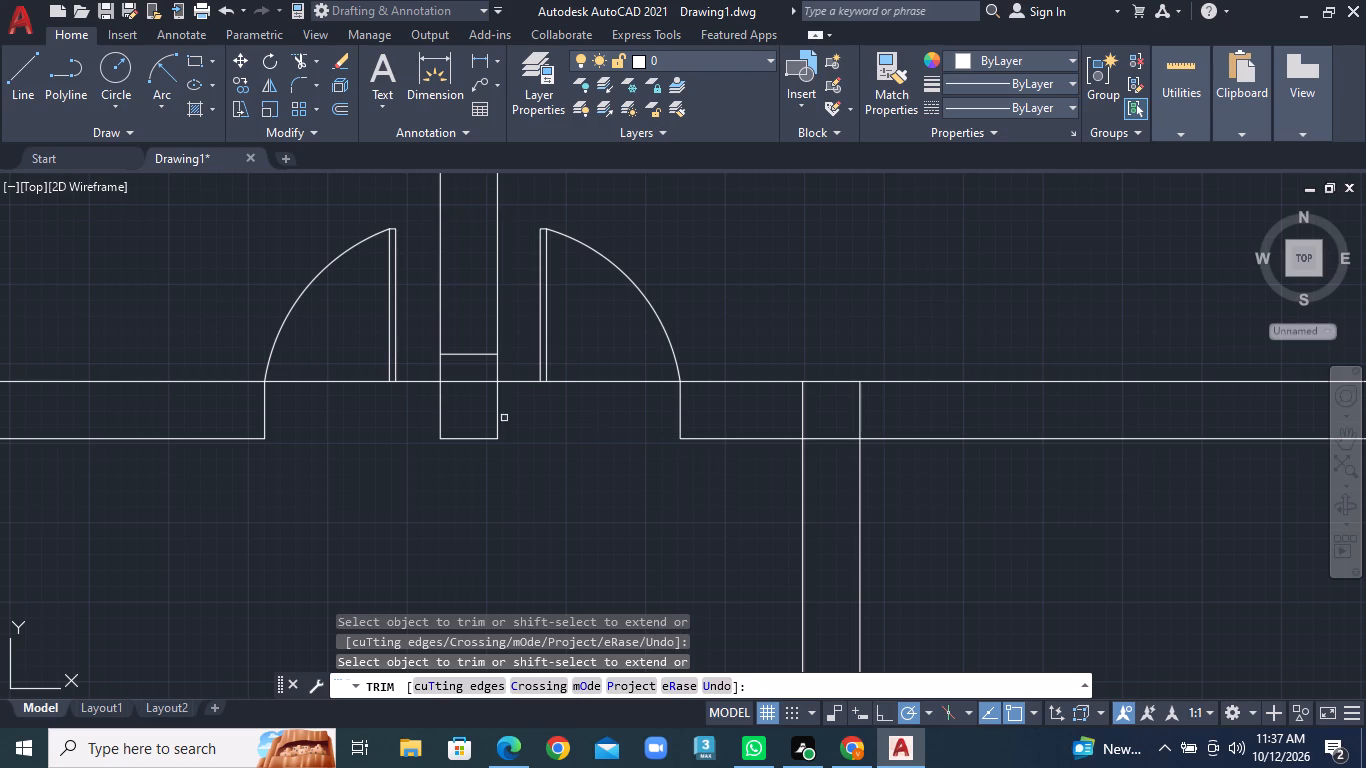
Draw a second jamb line across the wall thickness, just outside the upper left room door's existing jamb.
left_click(12, 95)
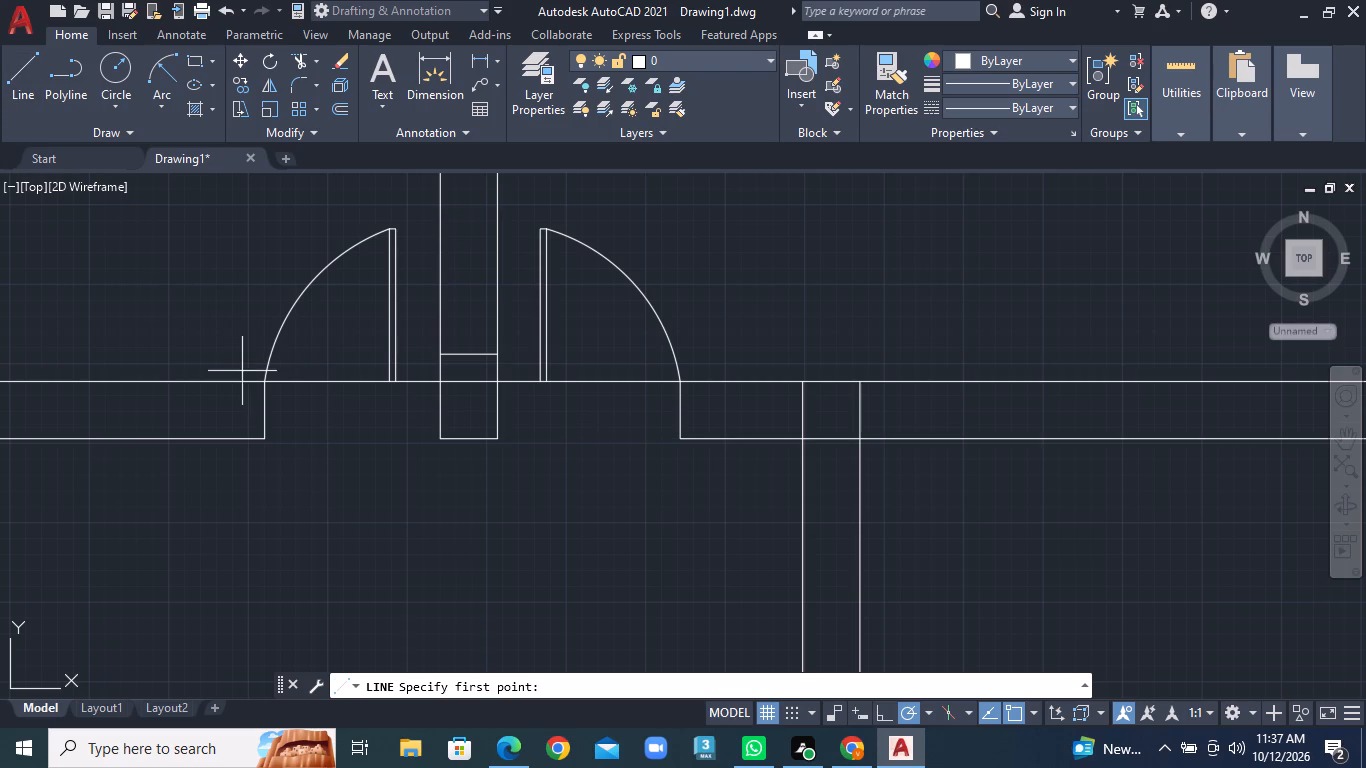
left_click(254, 383)
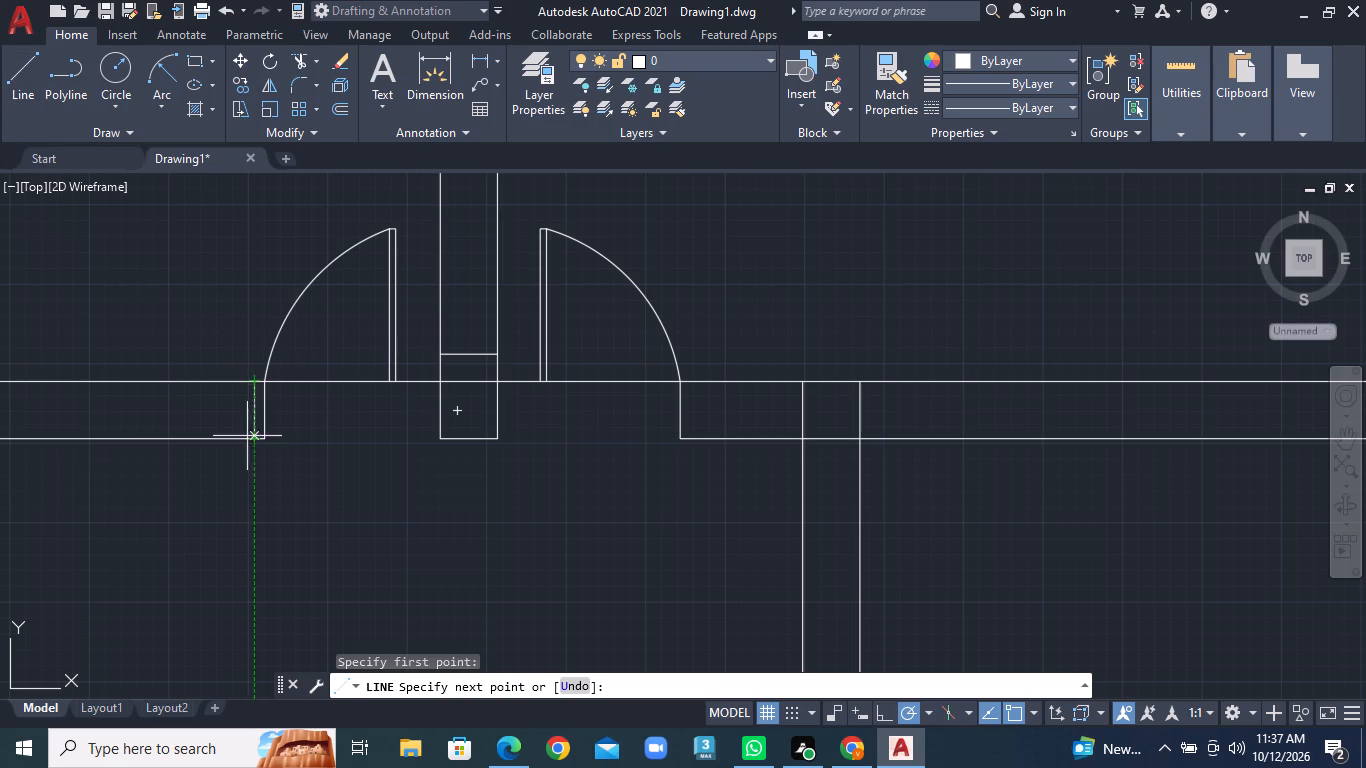
left_click(256, 438)
right_click(256, 438)
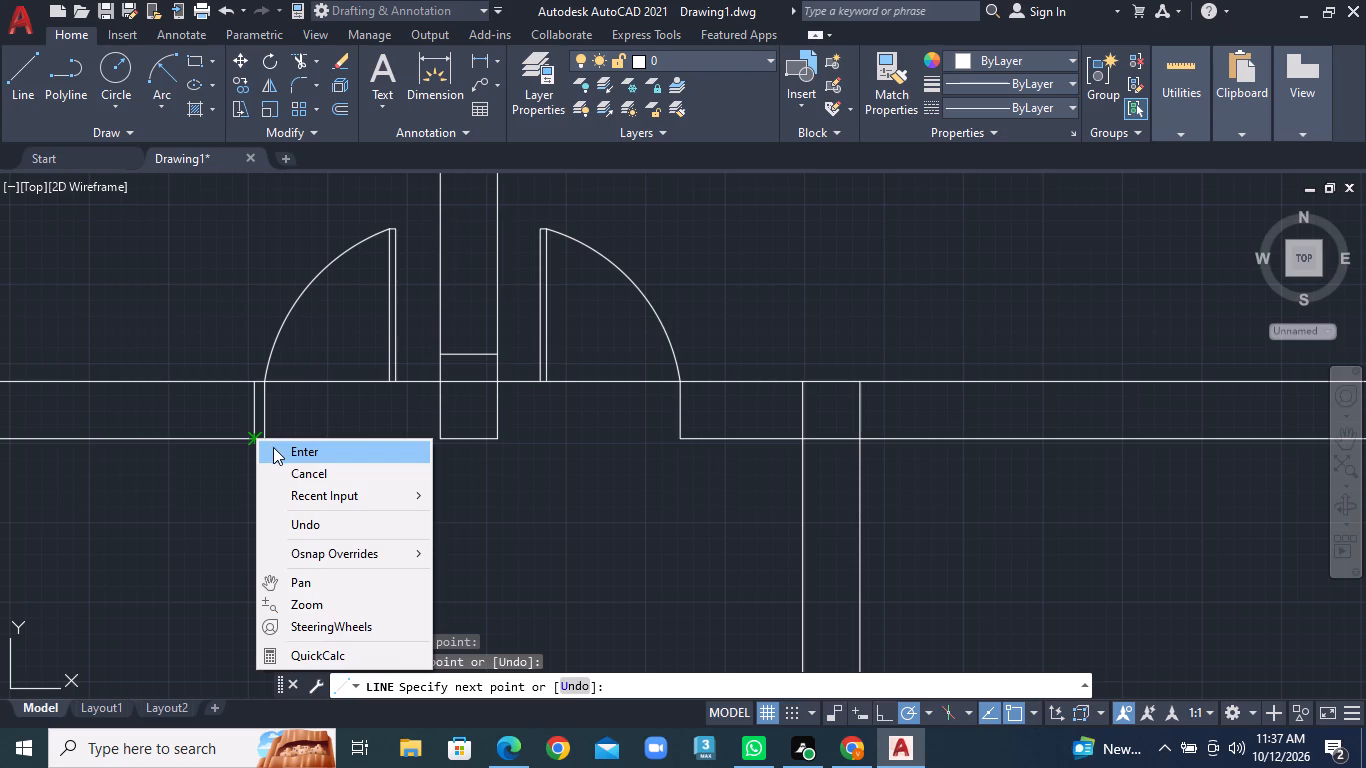
left_click(273, 447)
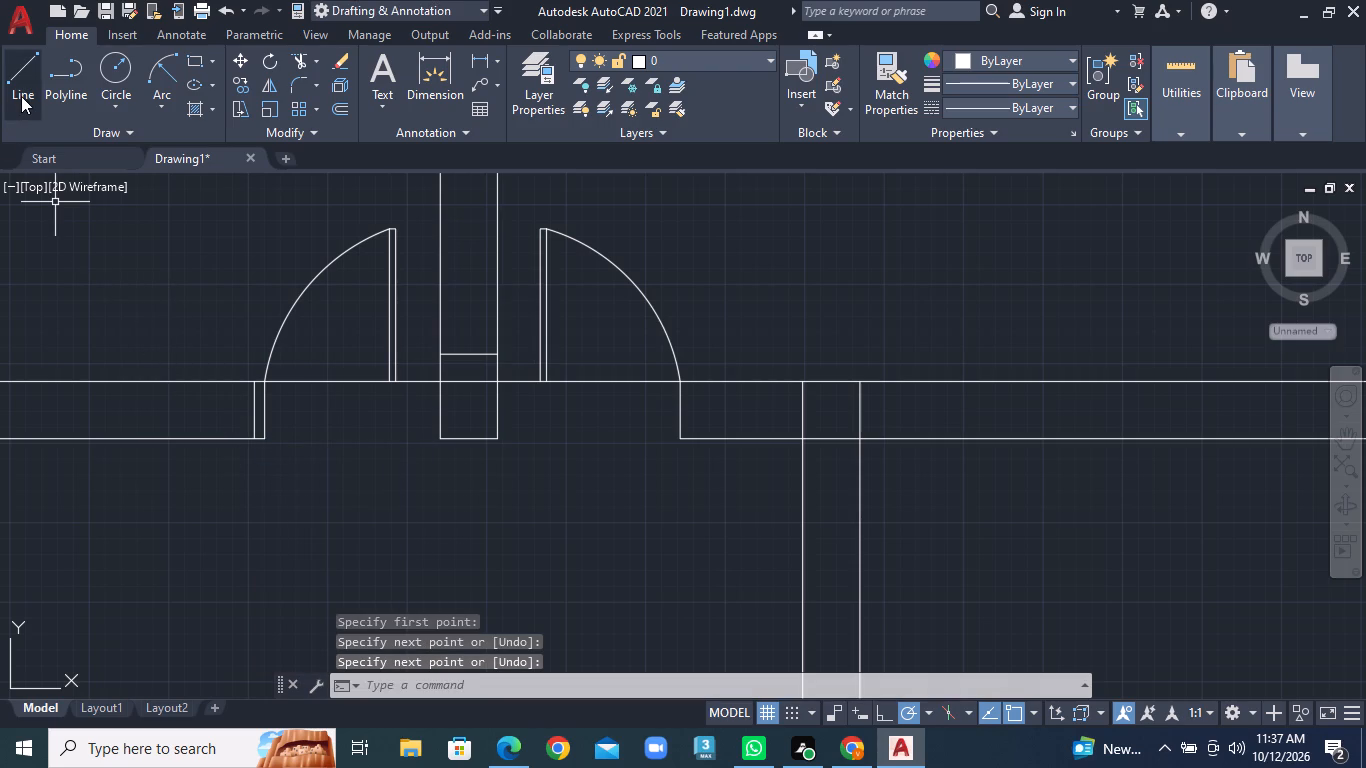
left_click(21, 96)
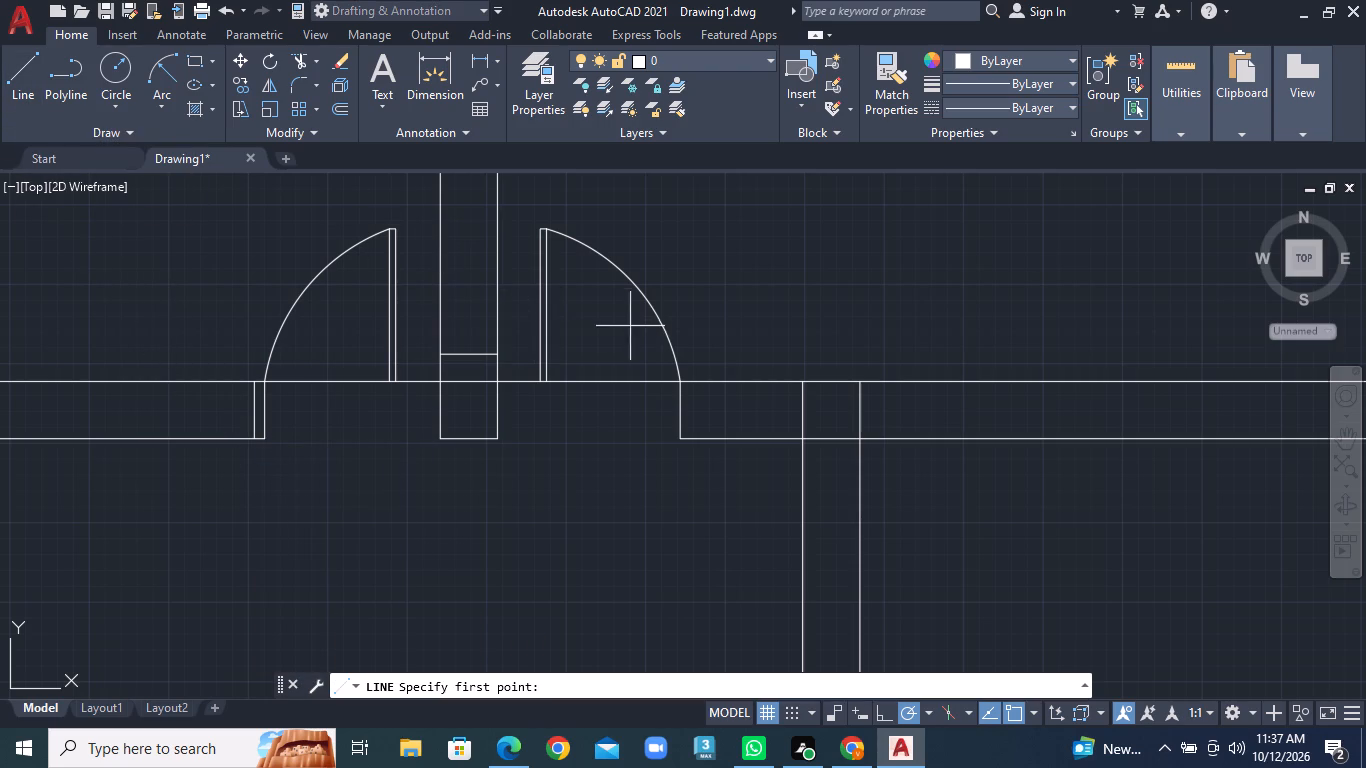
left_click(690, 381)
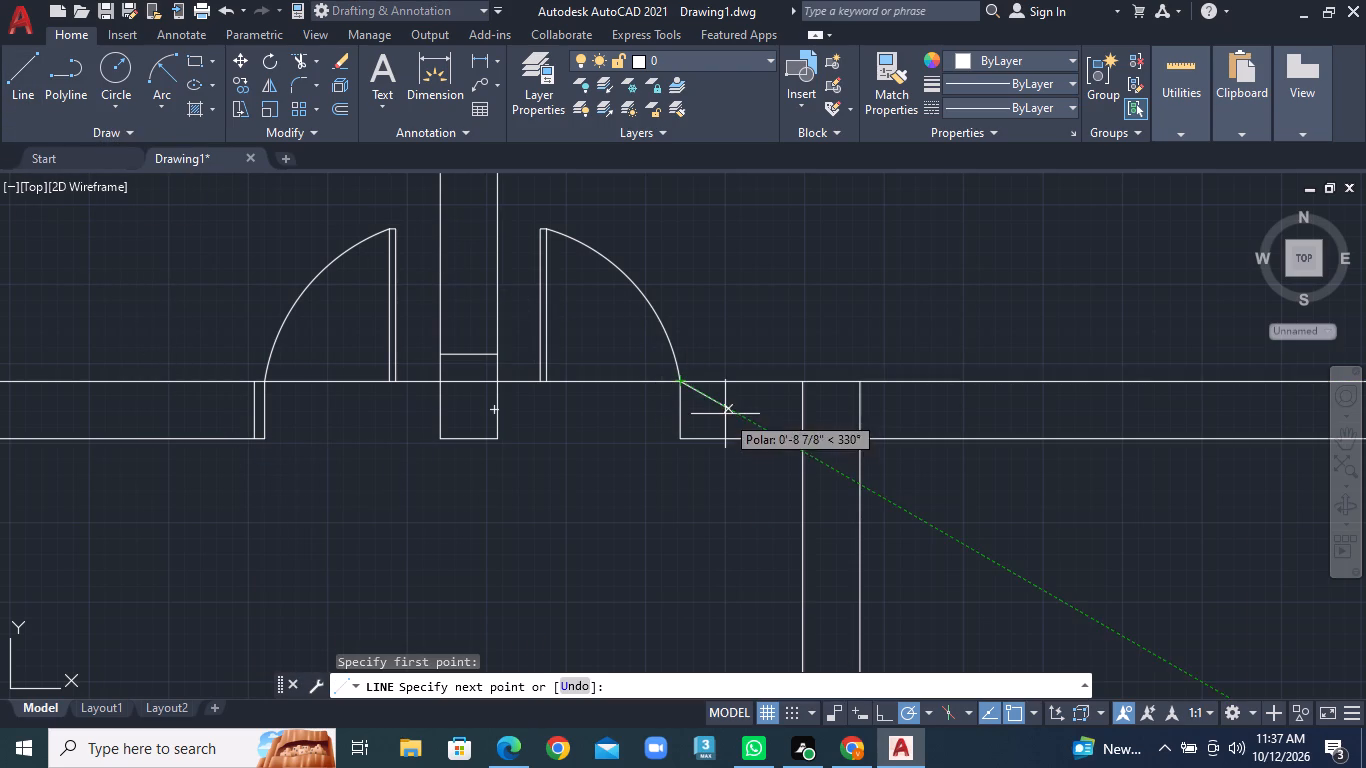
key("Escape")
Draw a second jamb line across the wall thickness, just outside the upper right room door's existing jamb.
right_click(726, 232)
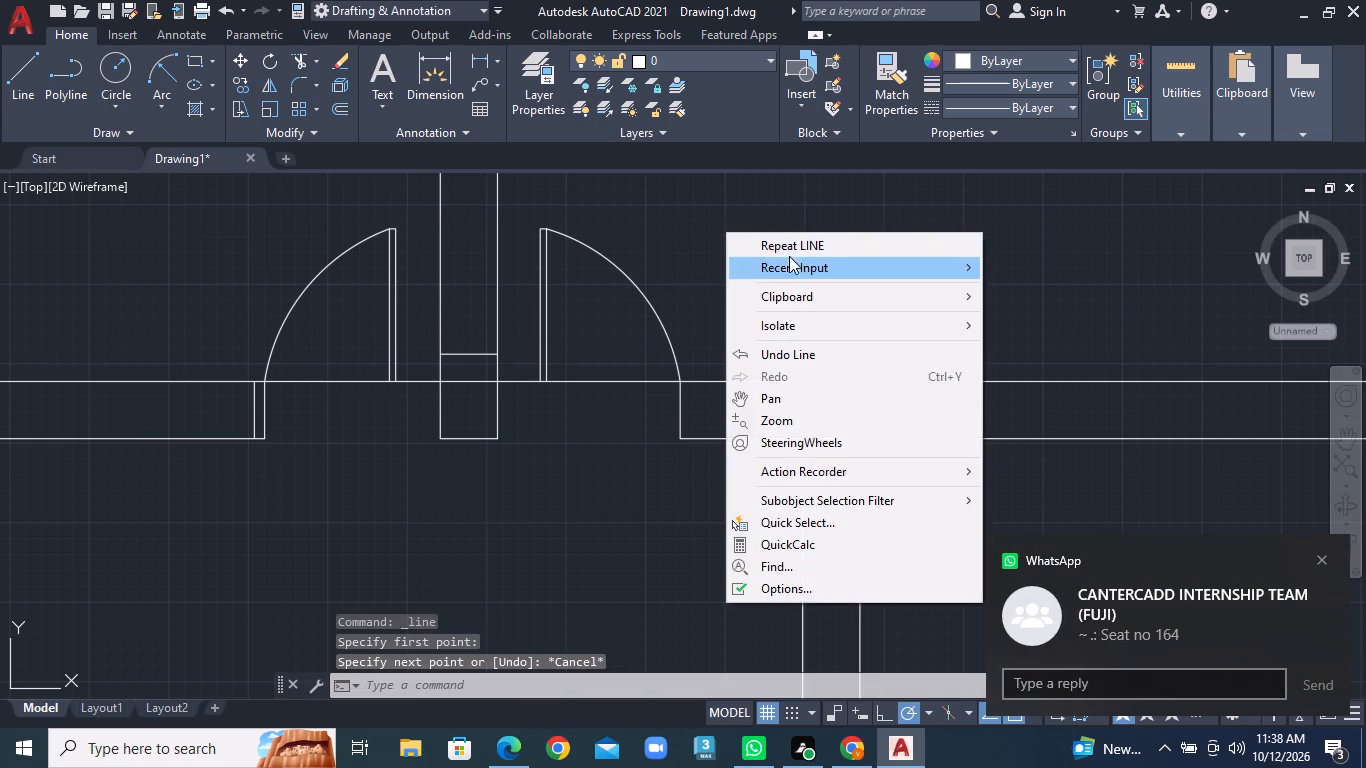
left_click(789, 250)
scroll(725, 399, "up", 2)
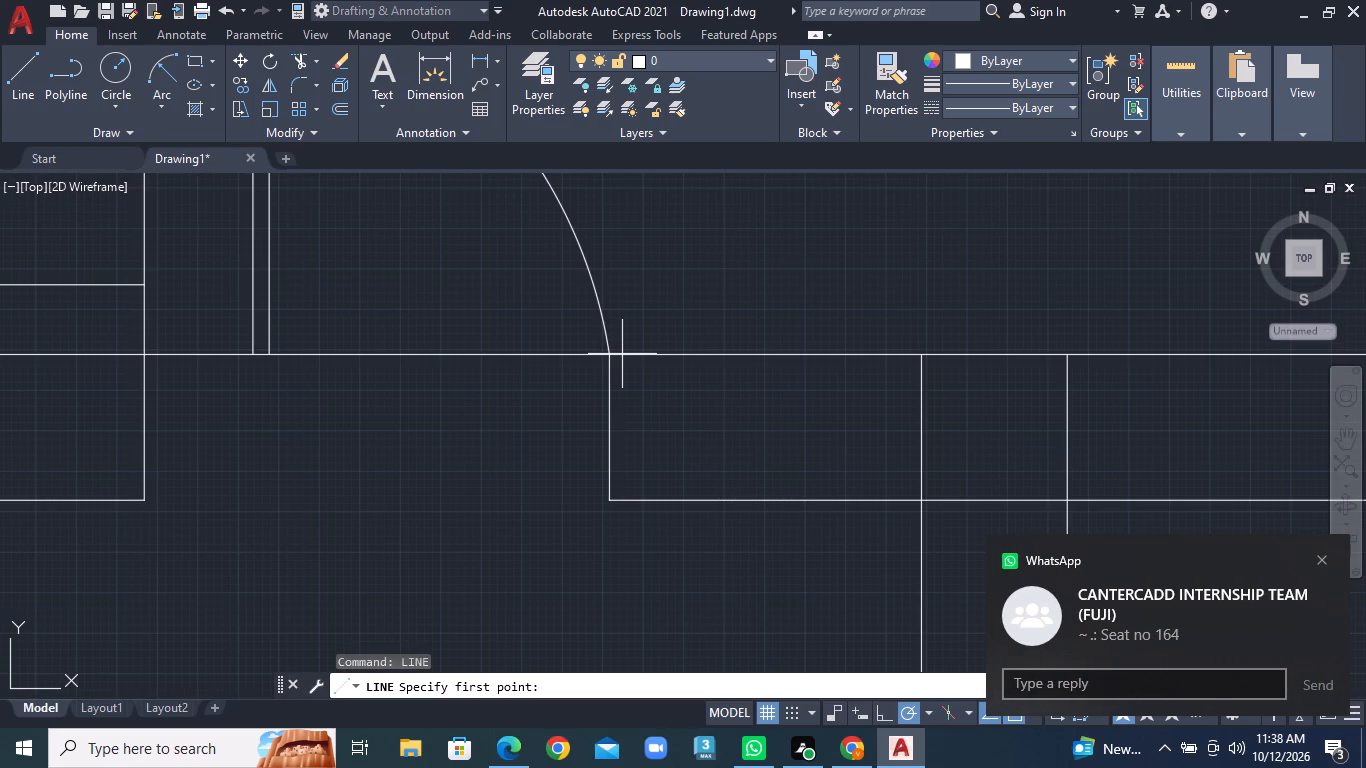
left_click(622, 354)
left_click(626, 496)
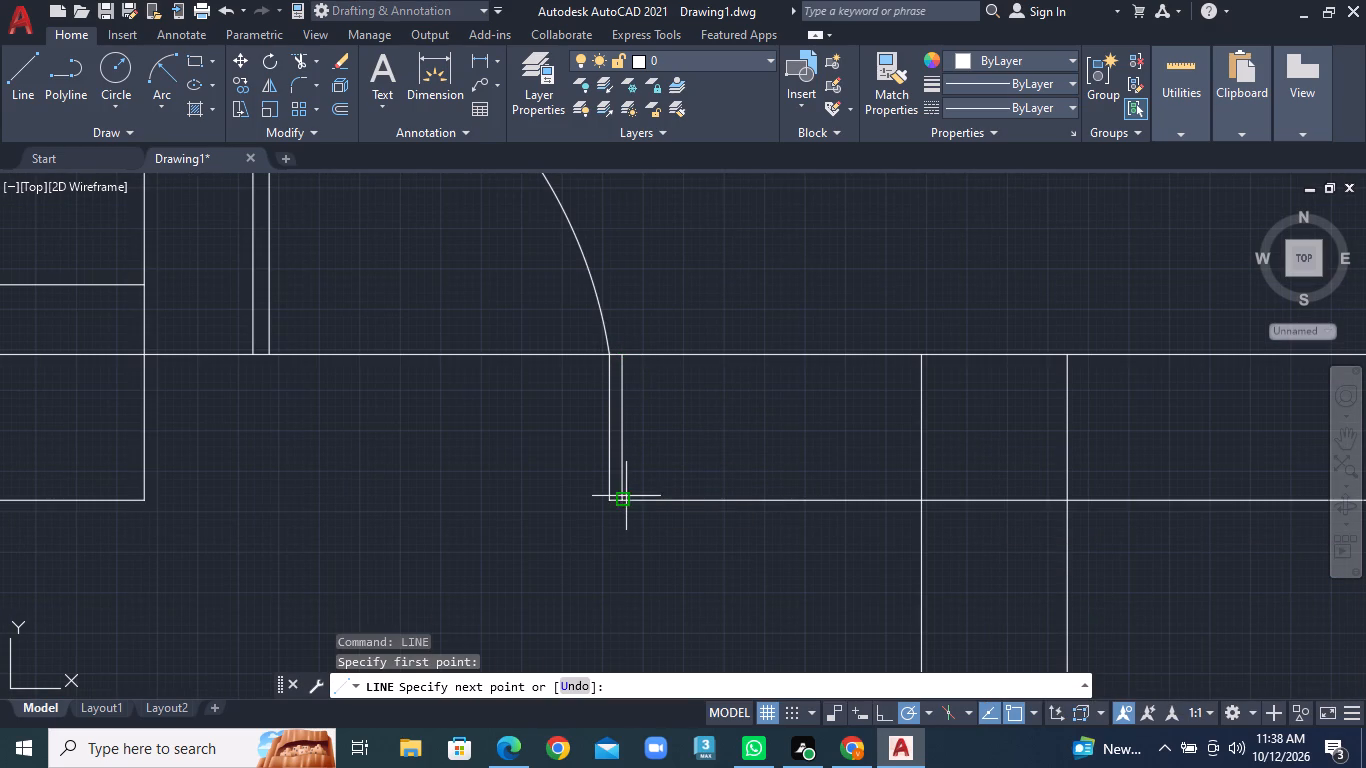
right_click(626, 496)
left_click(676, 511)
scroll(551, 474, "down", 2)
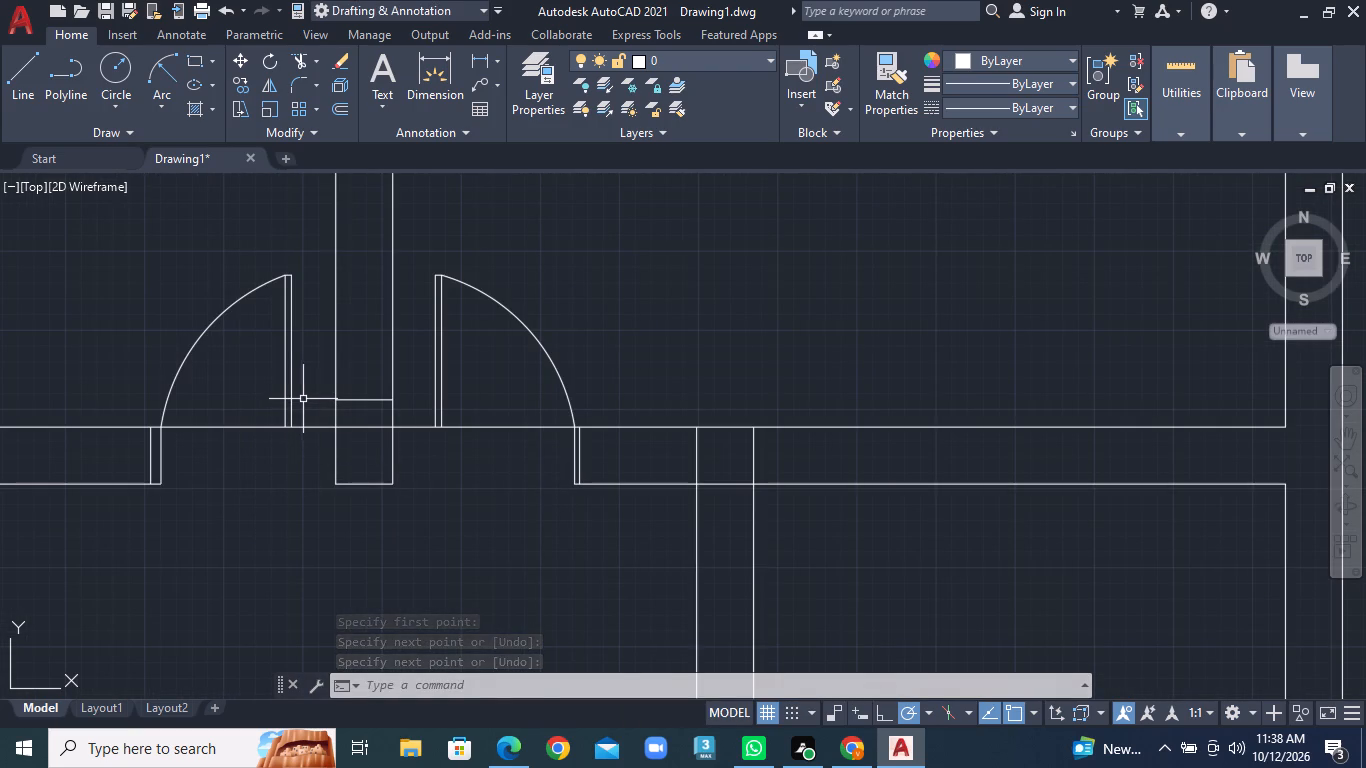
Hatch the two closed cells at the base of the central partition, between the upper doors, with the ANSI31 pattern.
key("h")
key("a")
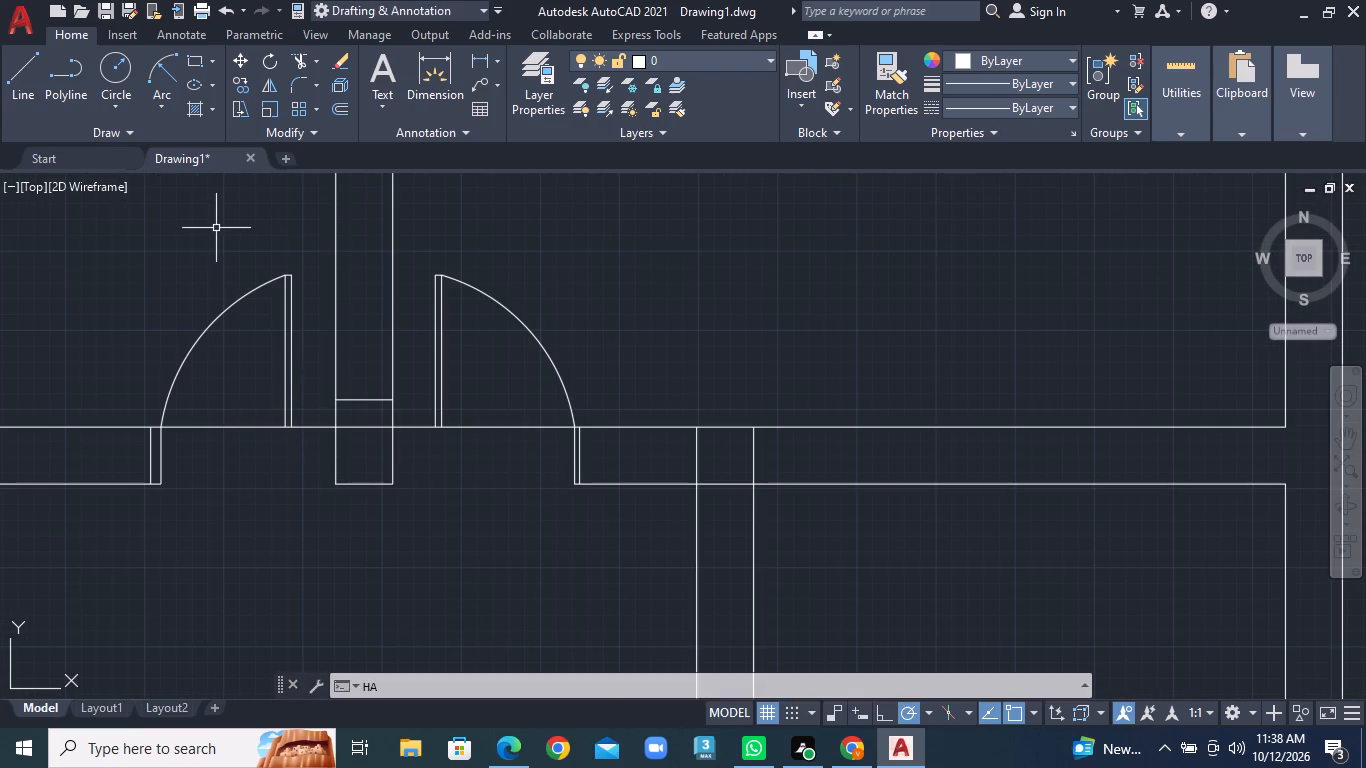
left_click(389, 500)
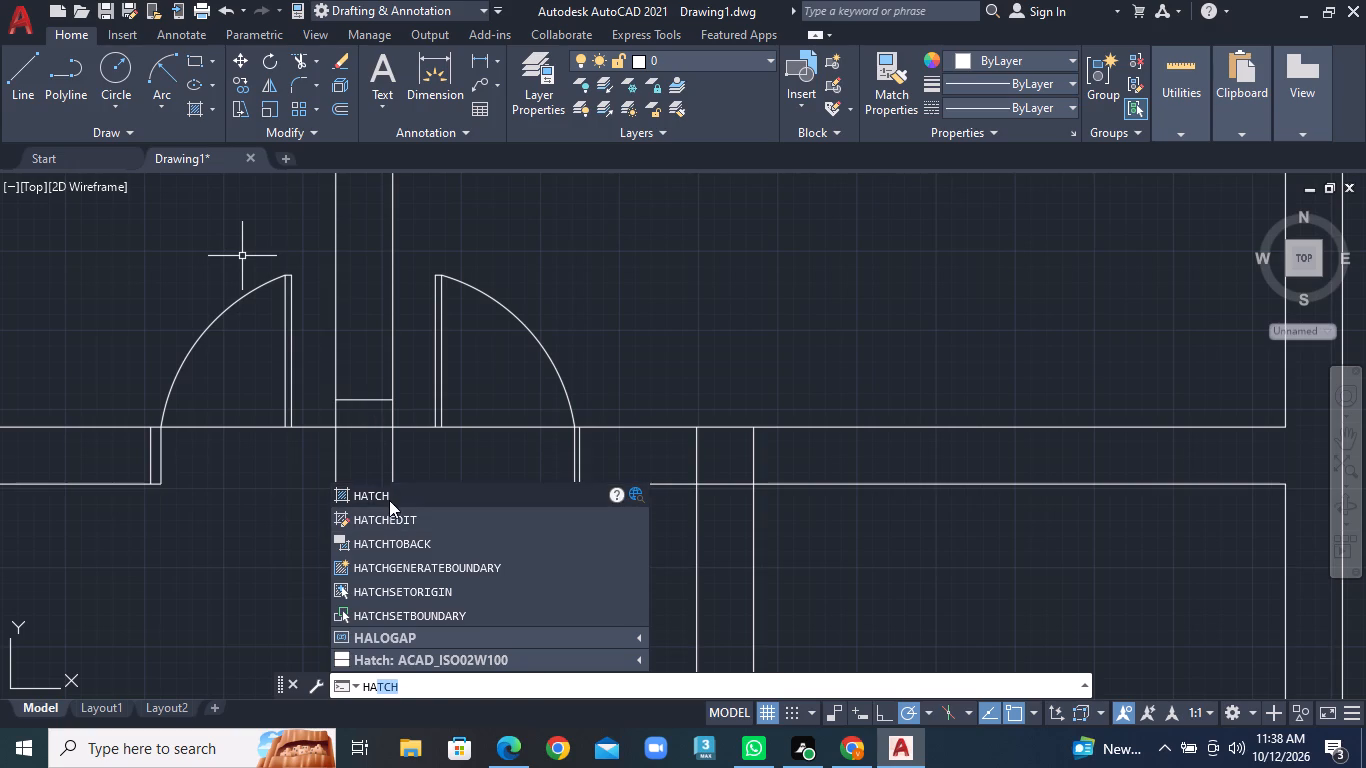
left_click(332, 85)
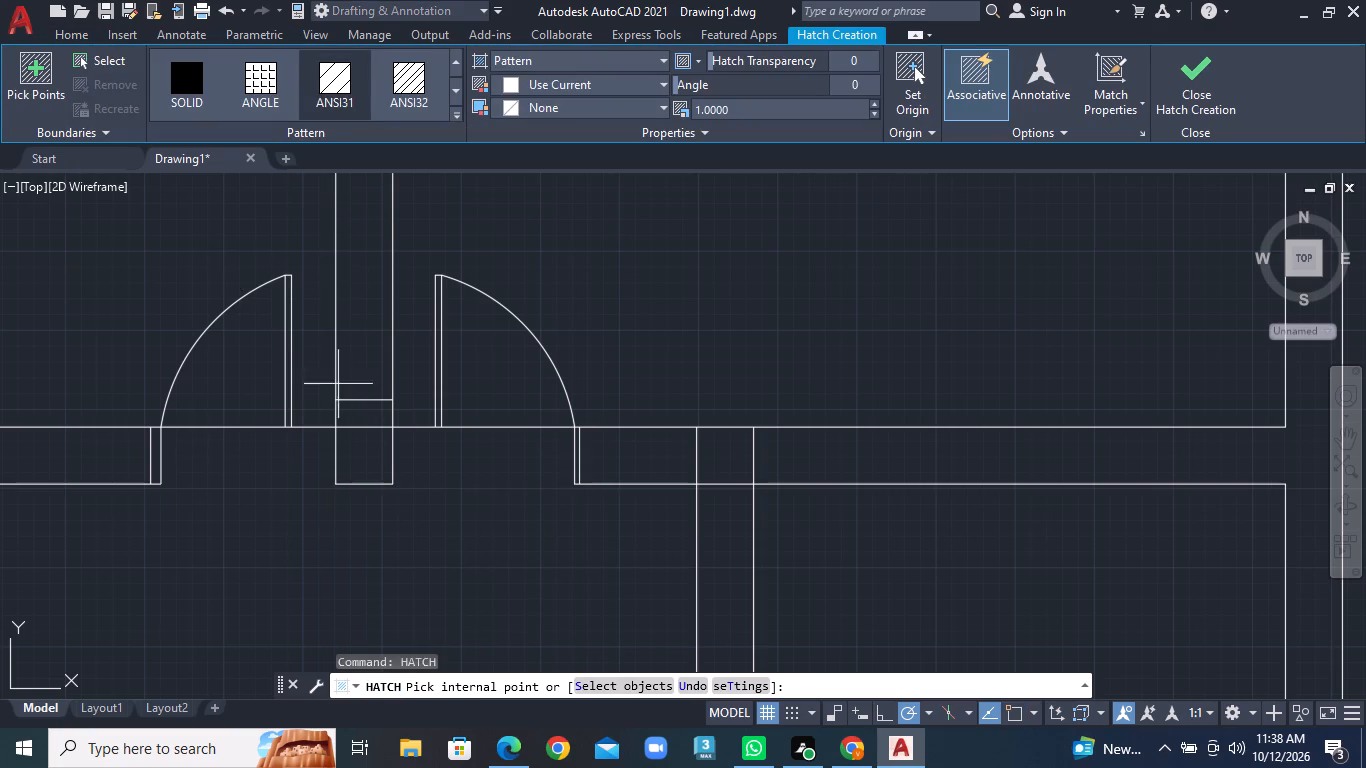
left_click(359, 468)
left_click(356, 408)
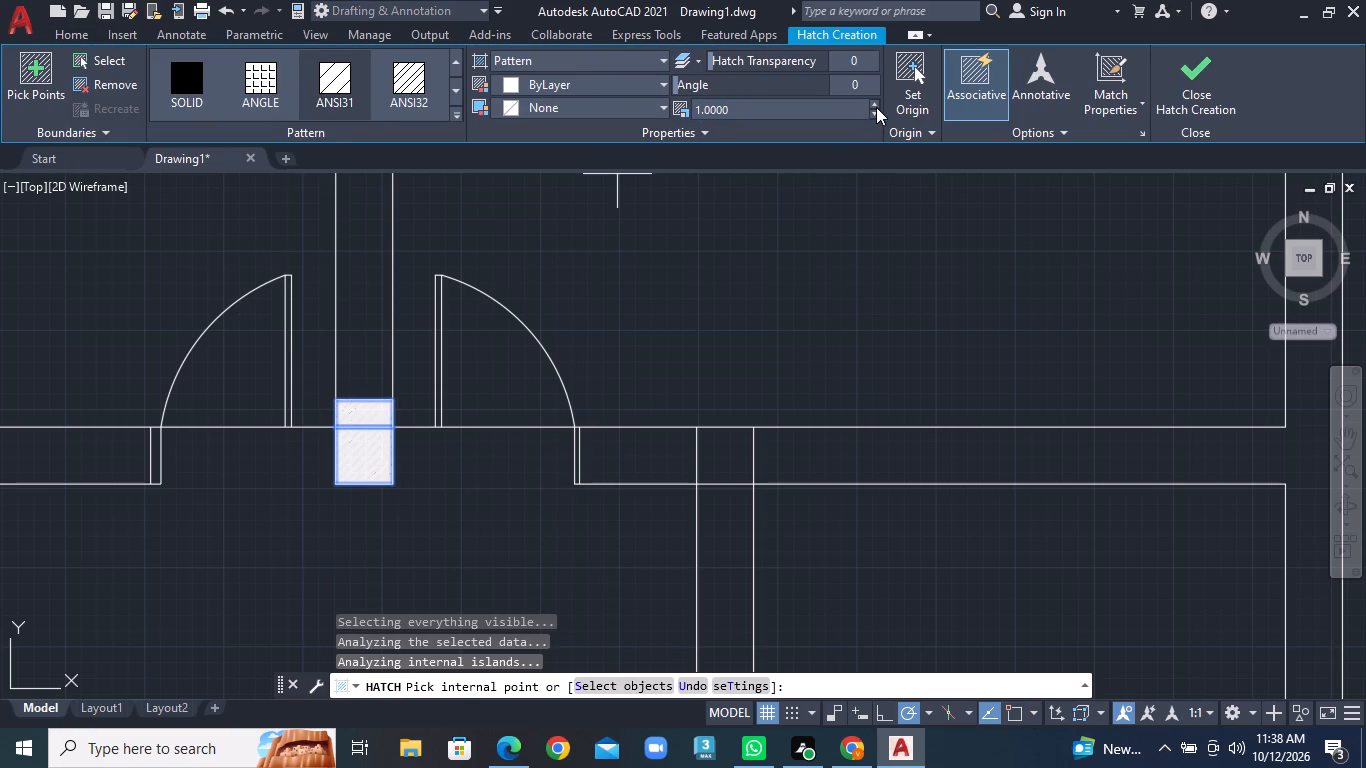
Set the partition hatch's scale to 4.7 and finish the hatch.
left_click_drag(876, 106, 872, 53)
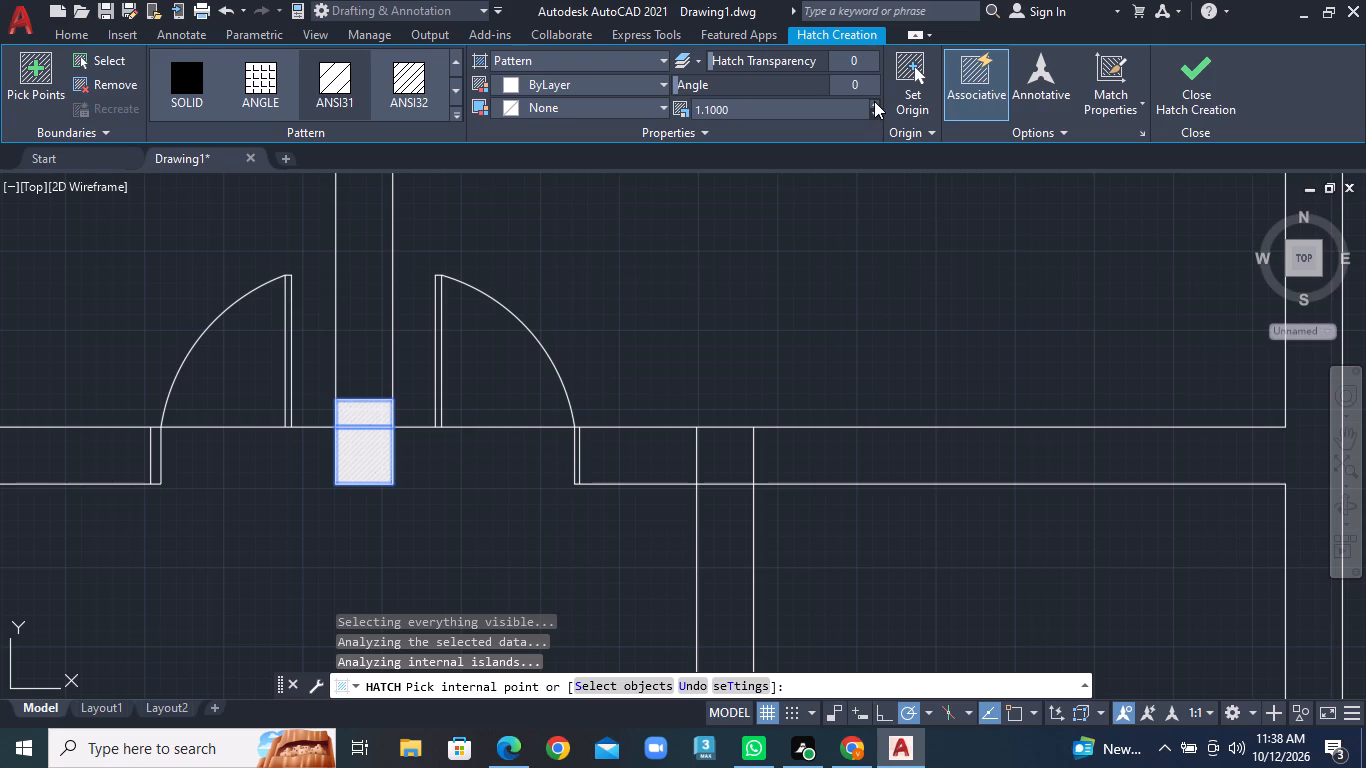
triple_click(874, 101)
triple_click(874, 101)
triple_click(874, 101)
triple_click(874, 101)
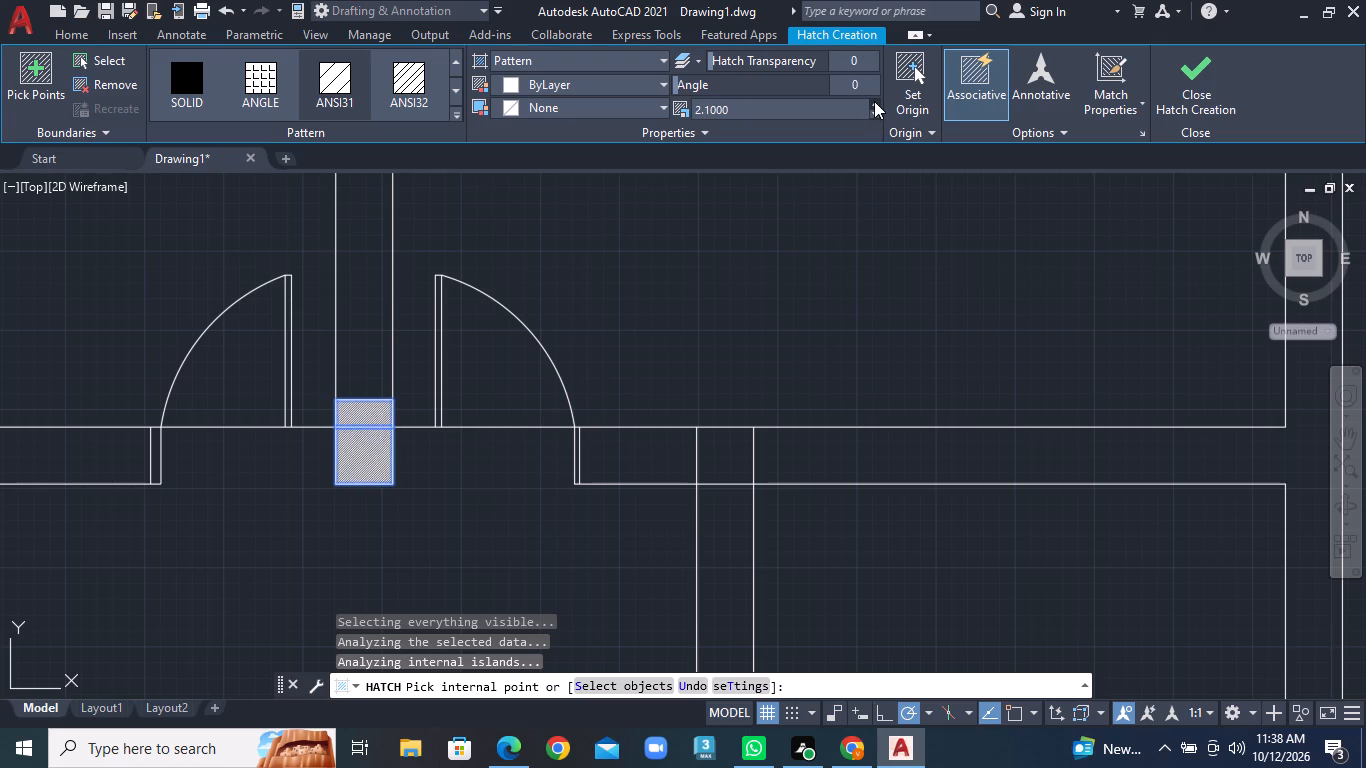
triple_click(874, 101)
triple_click(874, 101)
triple_click(874, 101)
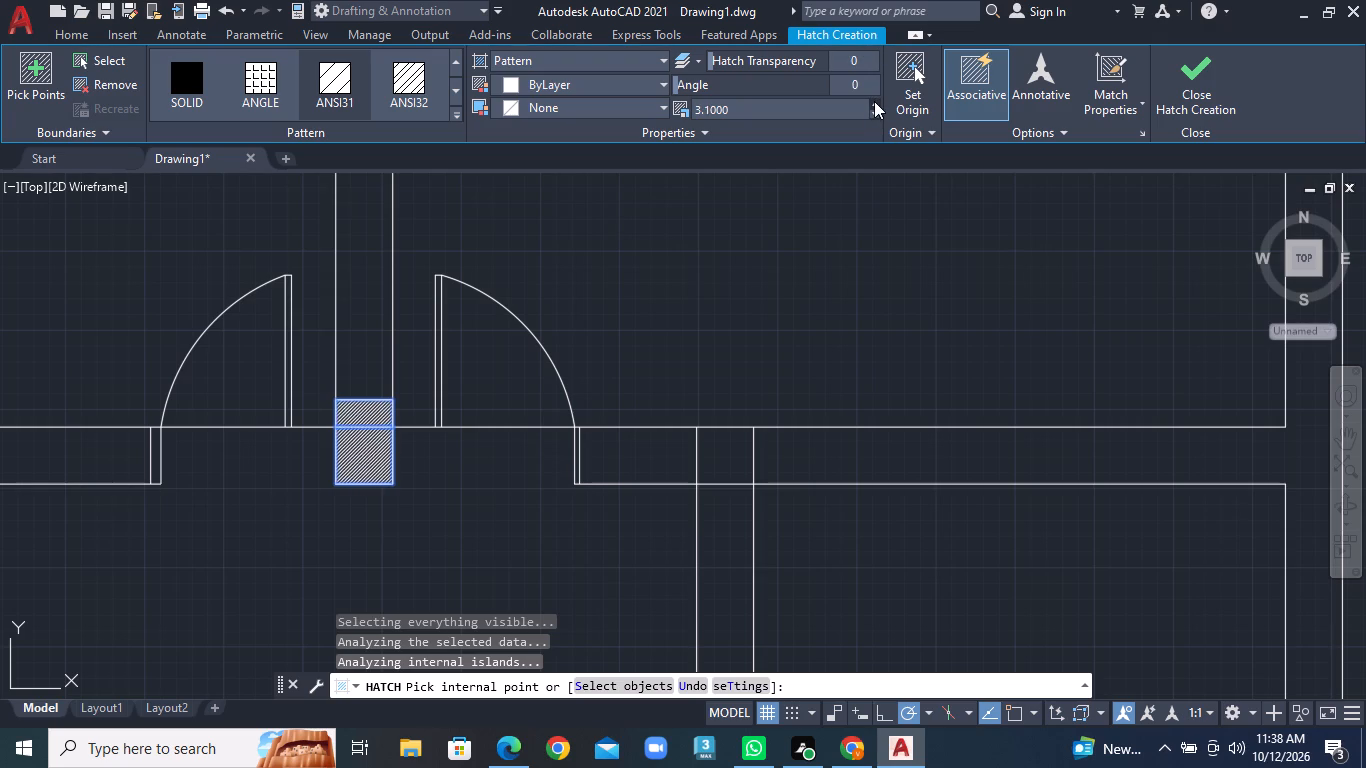
triple_click(874, 101)
triple_click(874, 101)
triple_click(874, 101)
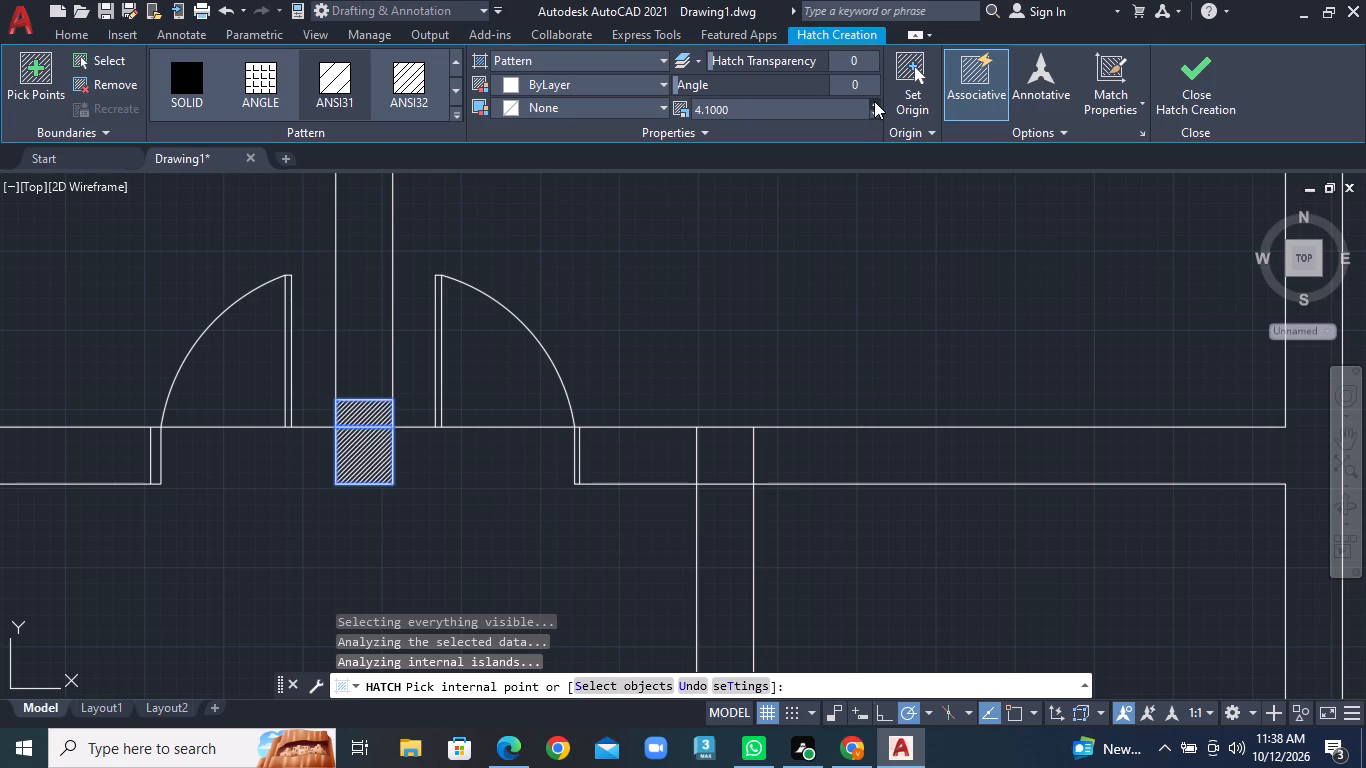
triple_click(874, 101)
triple_click(874, 101)
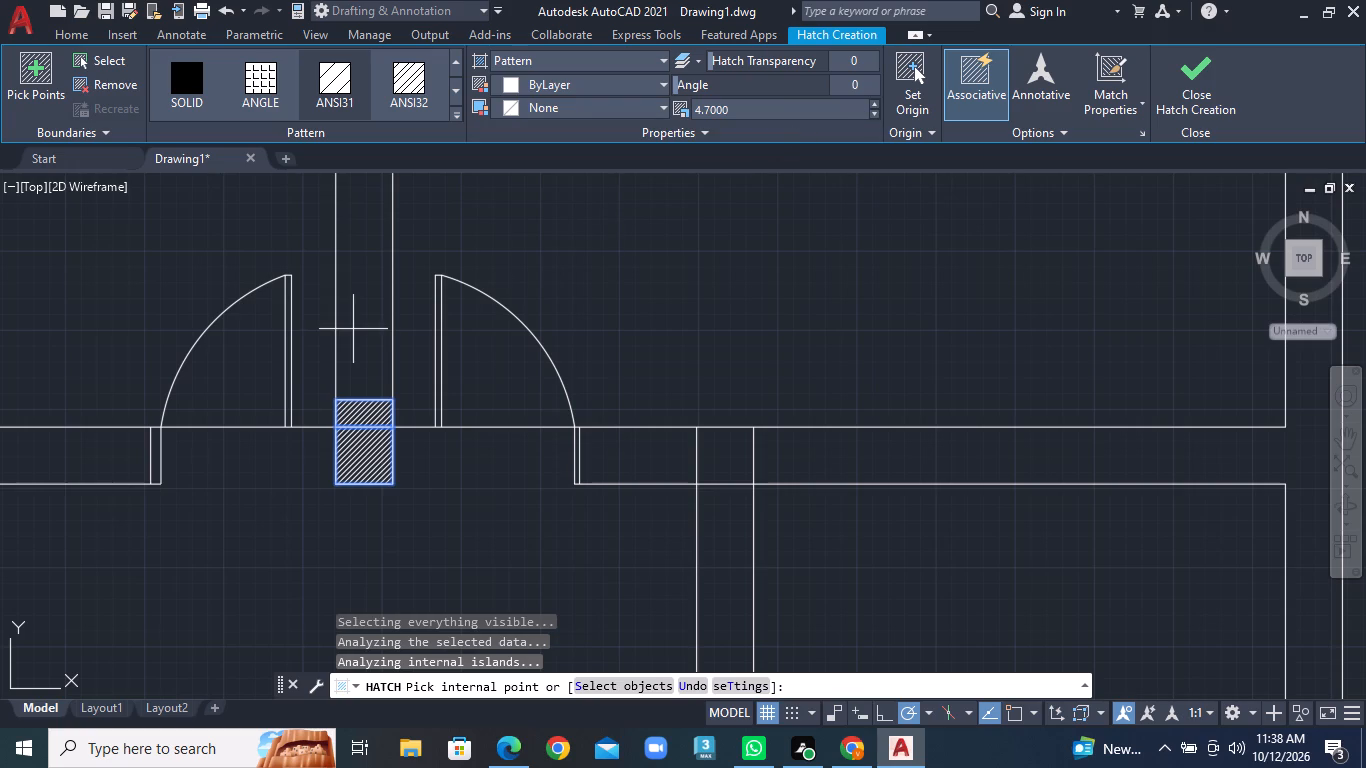
scroll(336, 384, "down", 3)
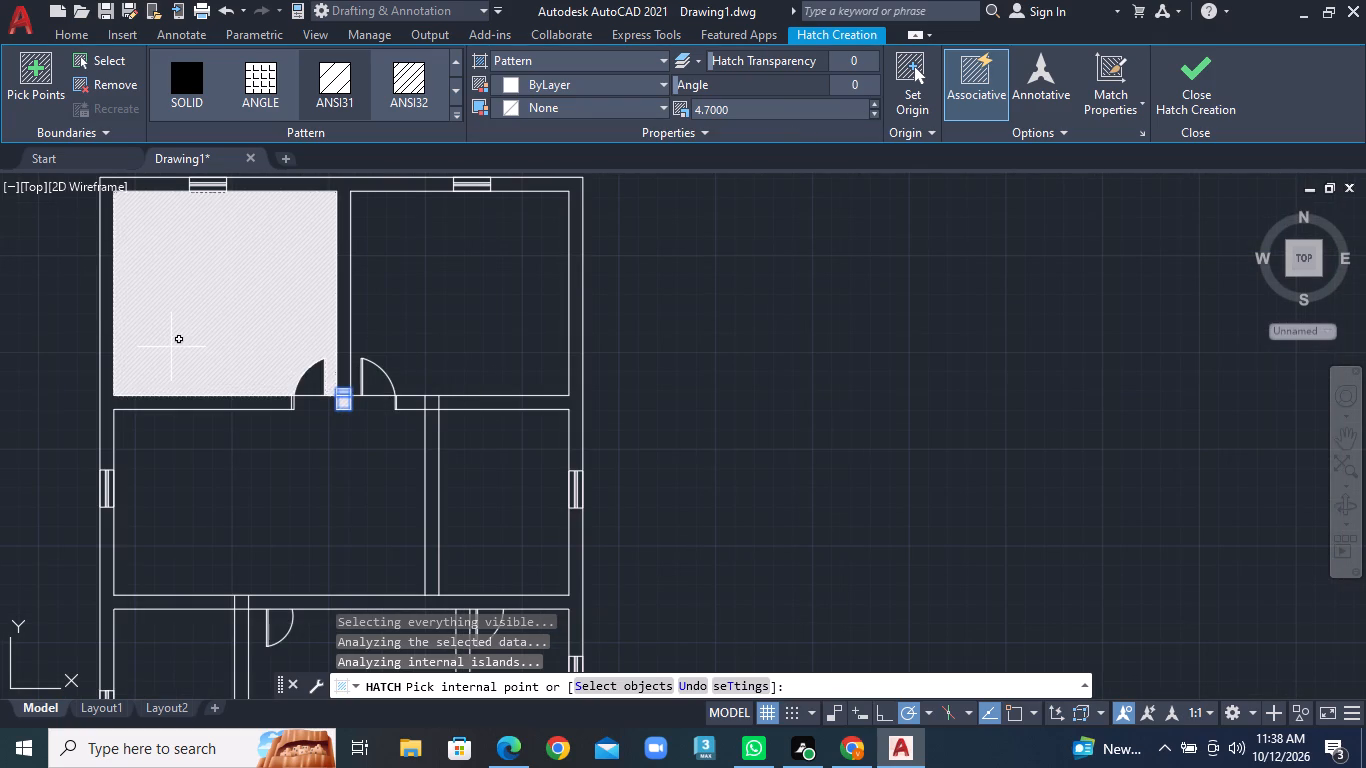
right_click(0, 356)
left_click(28, 372)
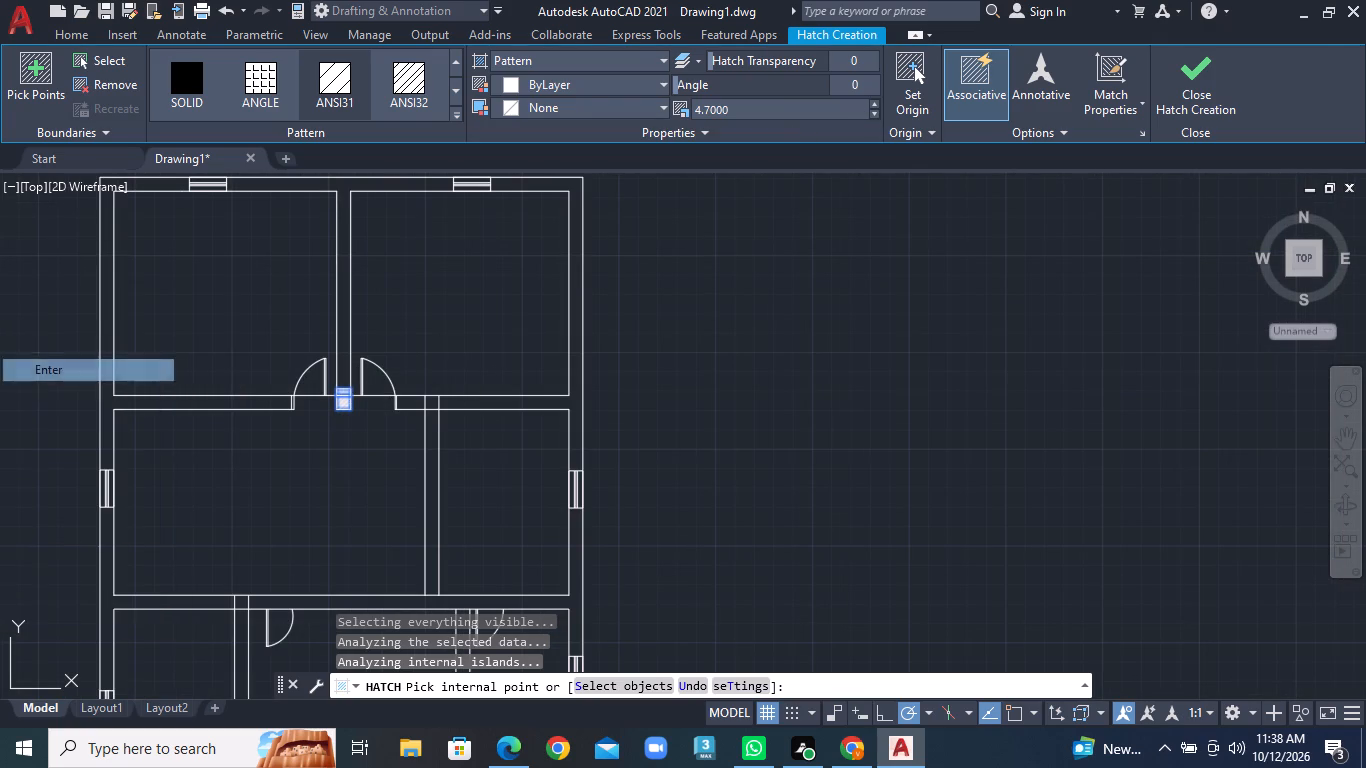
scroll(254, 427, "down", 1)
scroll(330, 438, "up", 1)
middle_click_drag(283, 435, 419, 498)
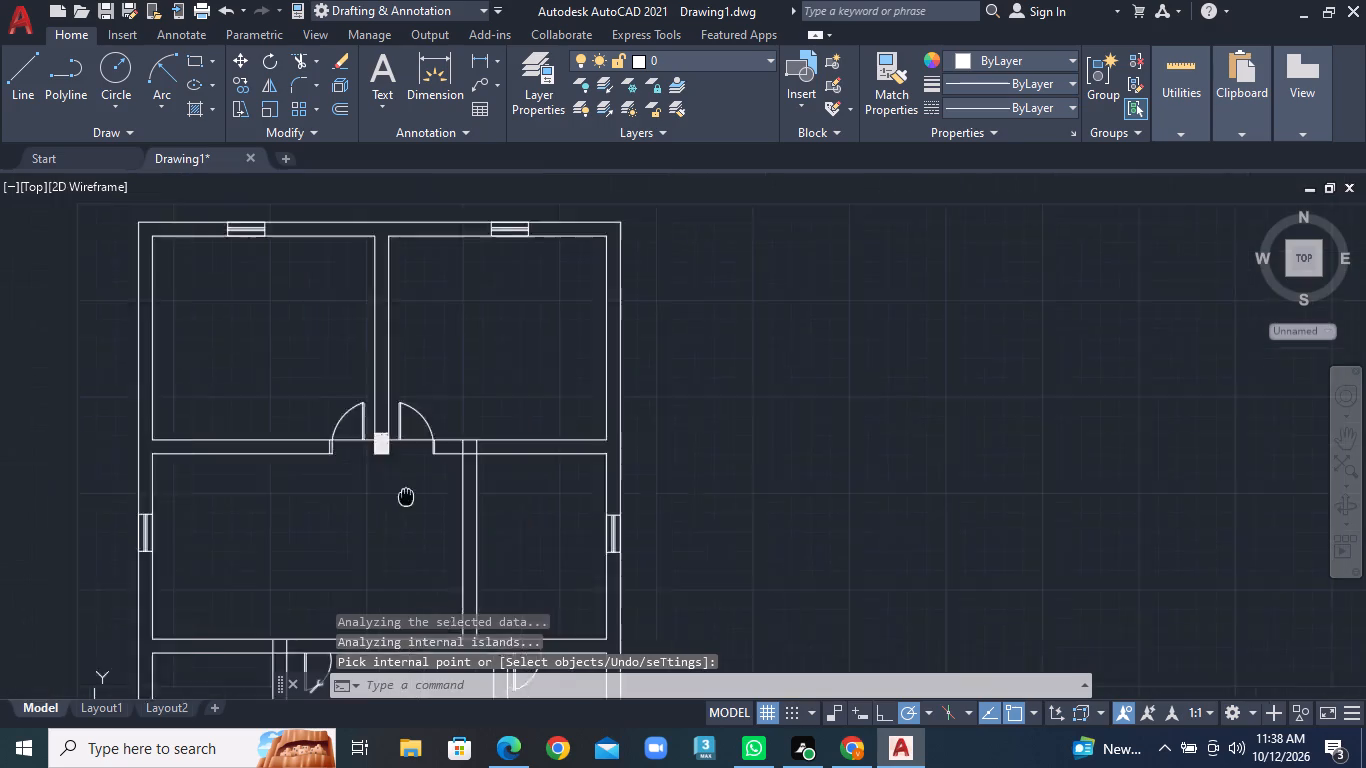
Draw a closed rectangular column outline where the central partition meets the top outer wall, slightly wider than the partition and deeper than the wall.
middle_click_drag(419, 498, 570, 530)
middle_click_drag(419, 353, 407, 475)
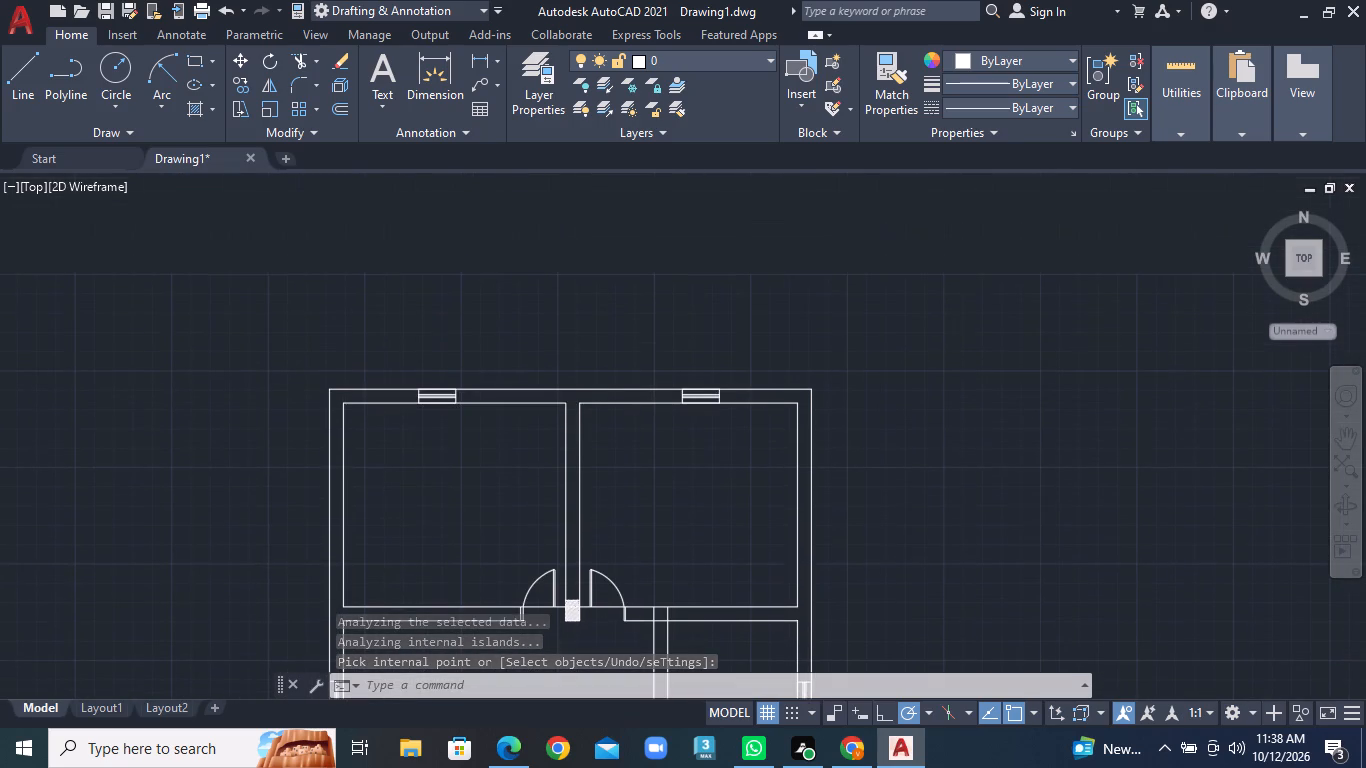
scroll(541, 461, "up", 1)
middle_click_drag(630, 439, 461, 493)
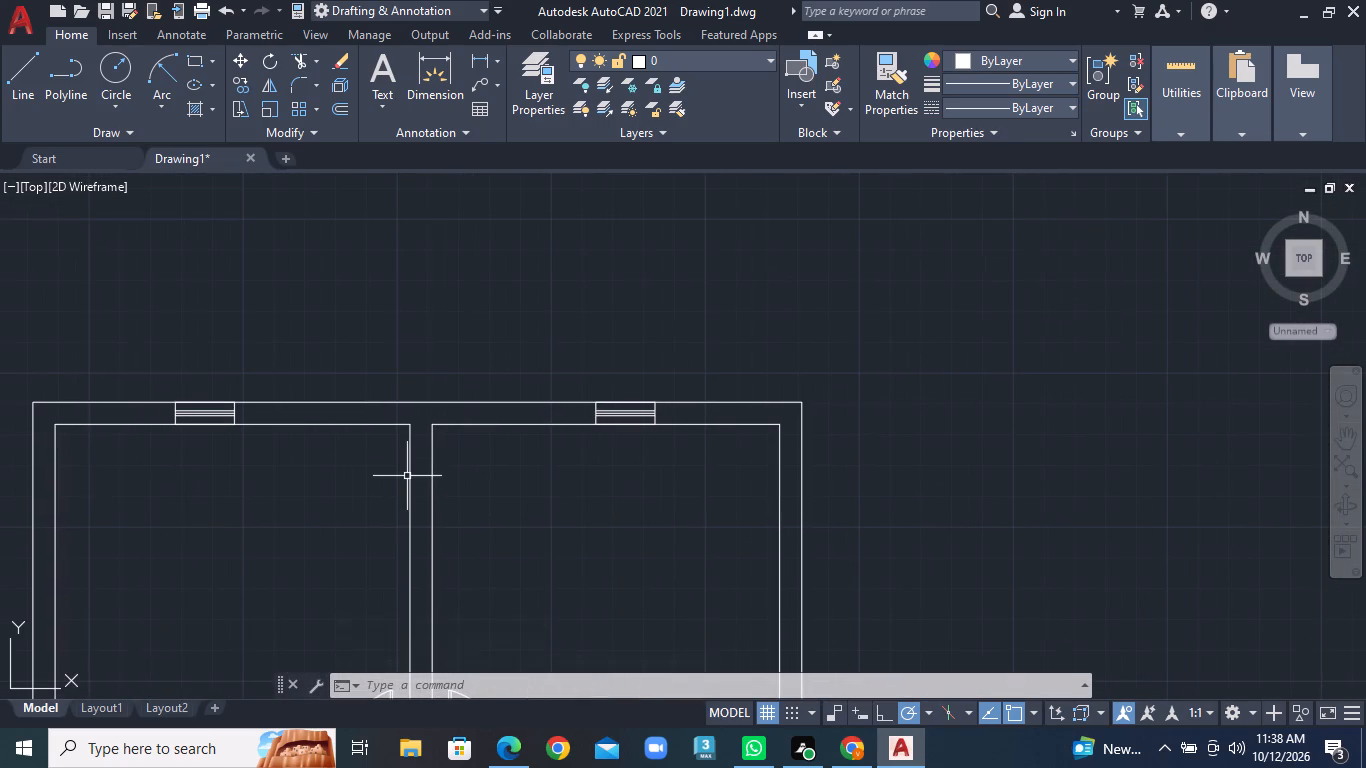
scroll(407, 450, "up", 2)
middle_click_drag(405, 449, 359, 432)
left_click(18, 92)
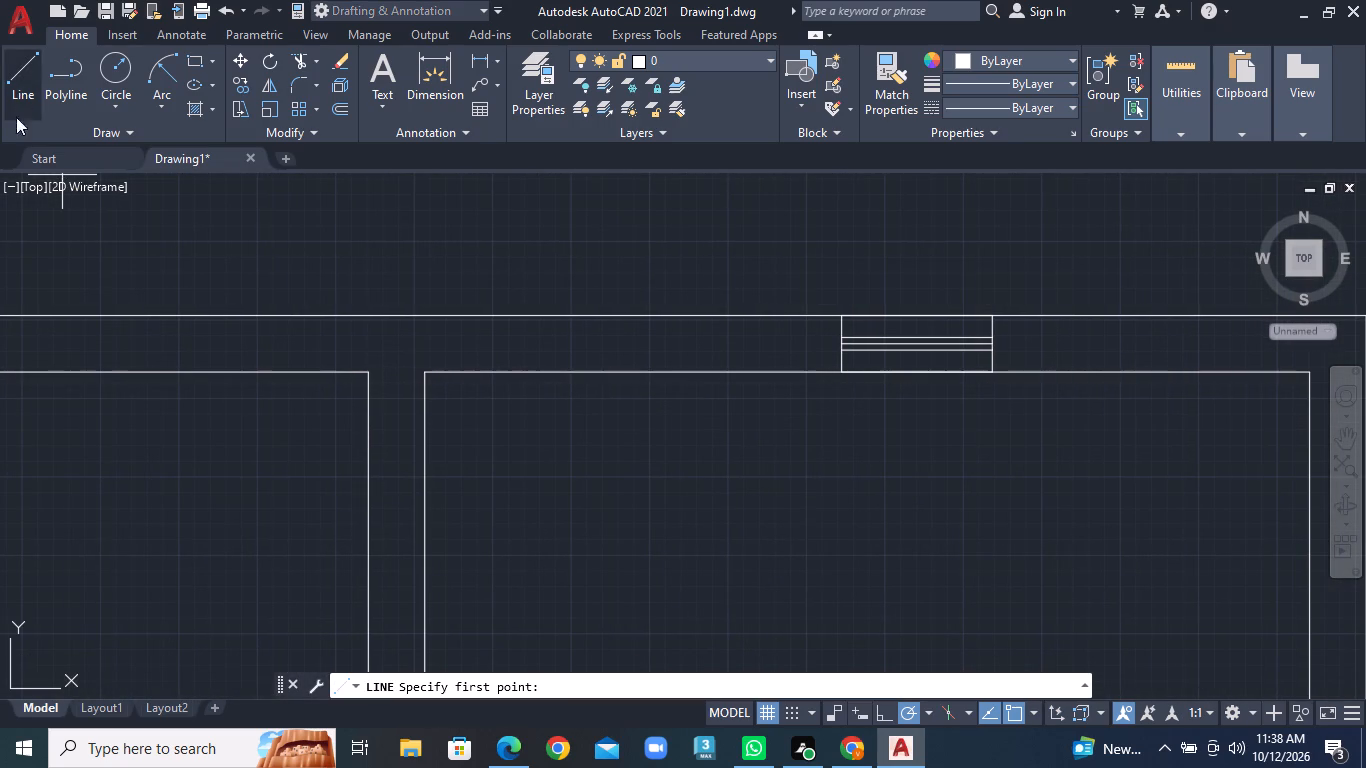
left_click(341, 314)
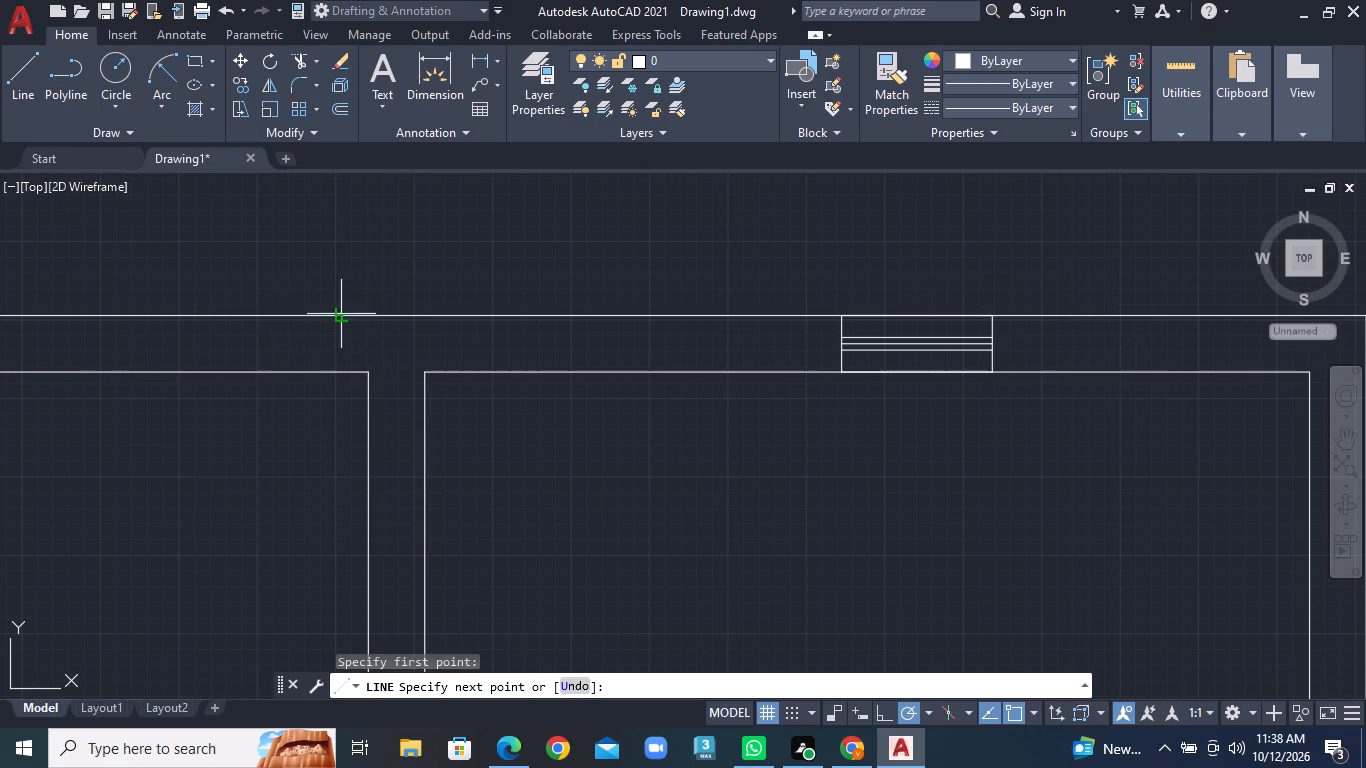
left_click(342, 428)
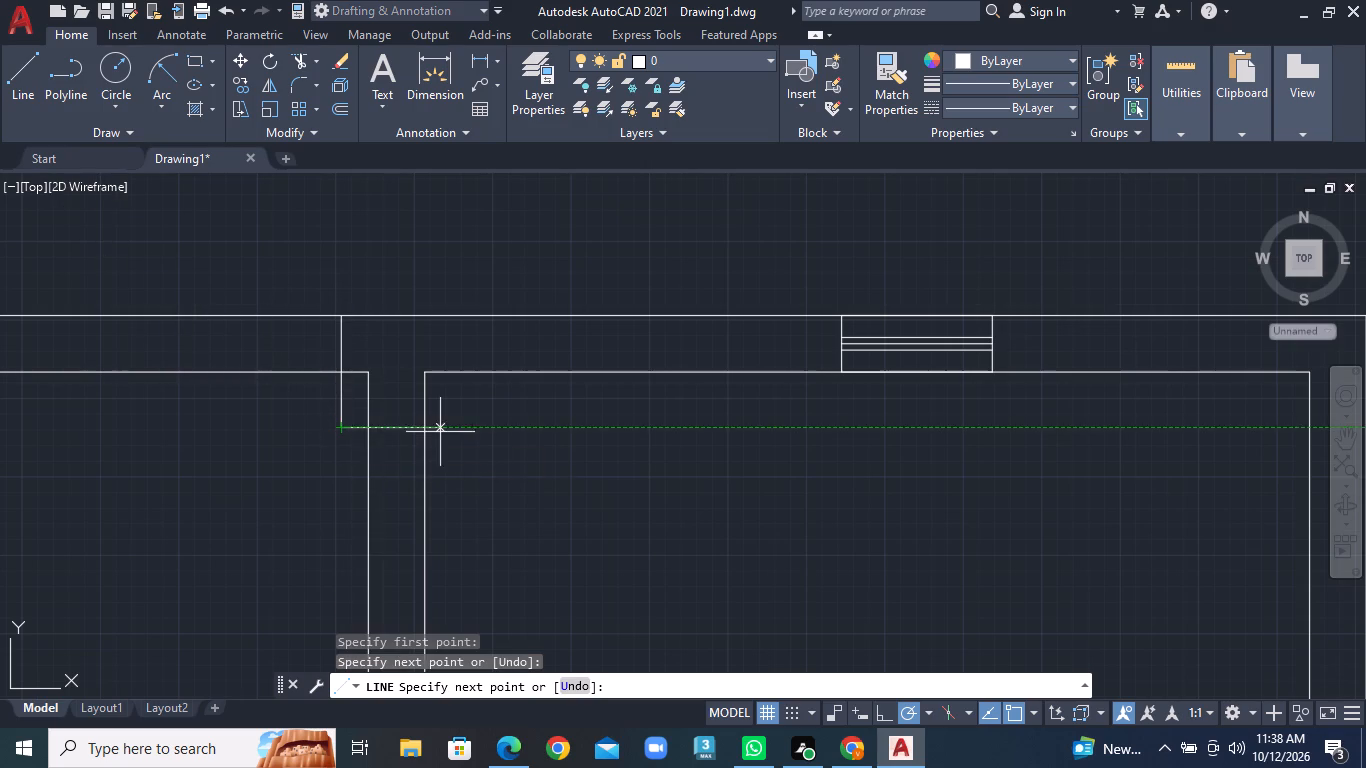
left_click(447, 430)
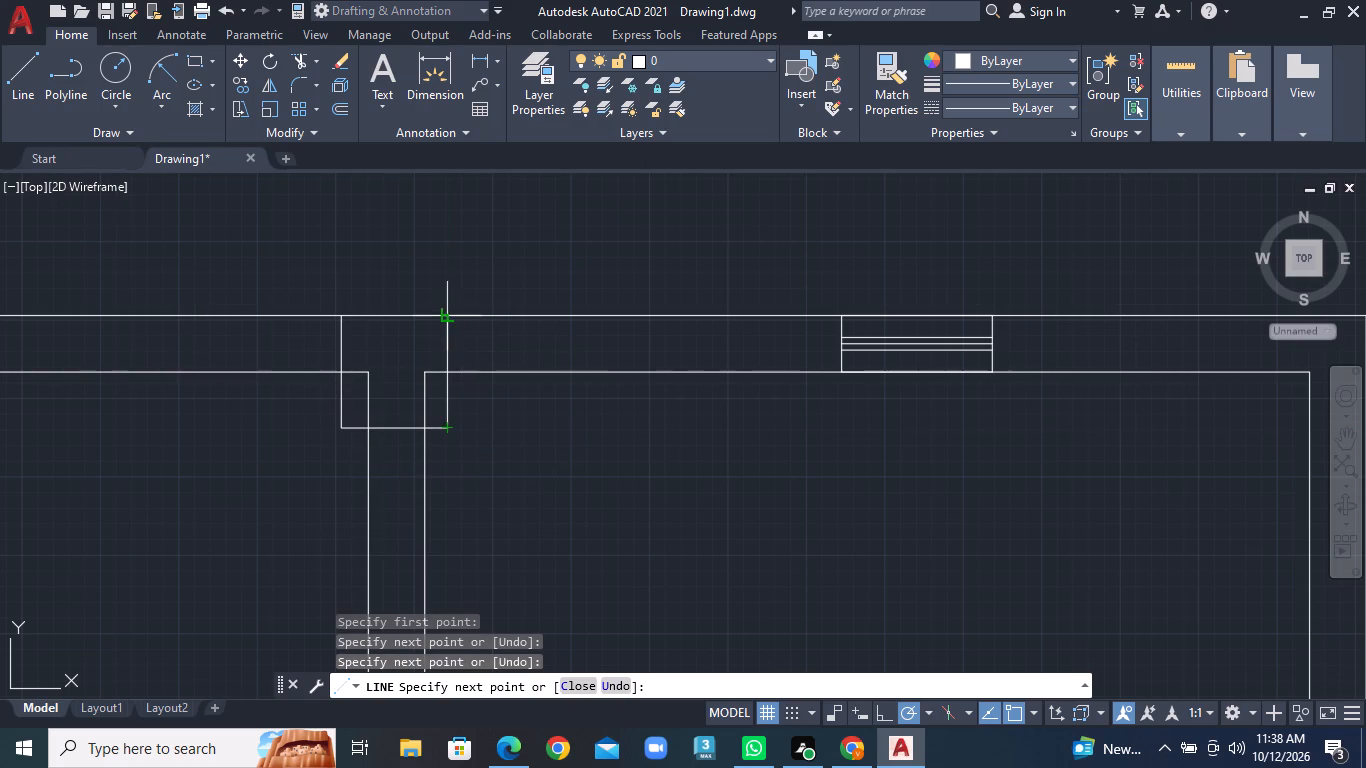
left_click(447, 311)
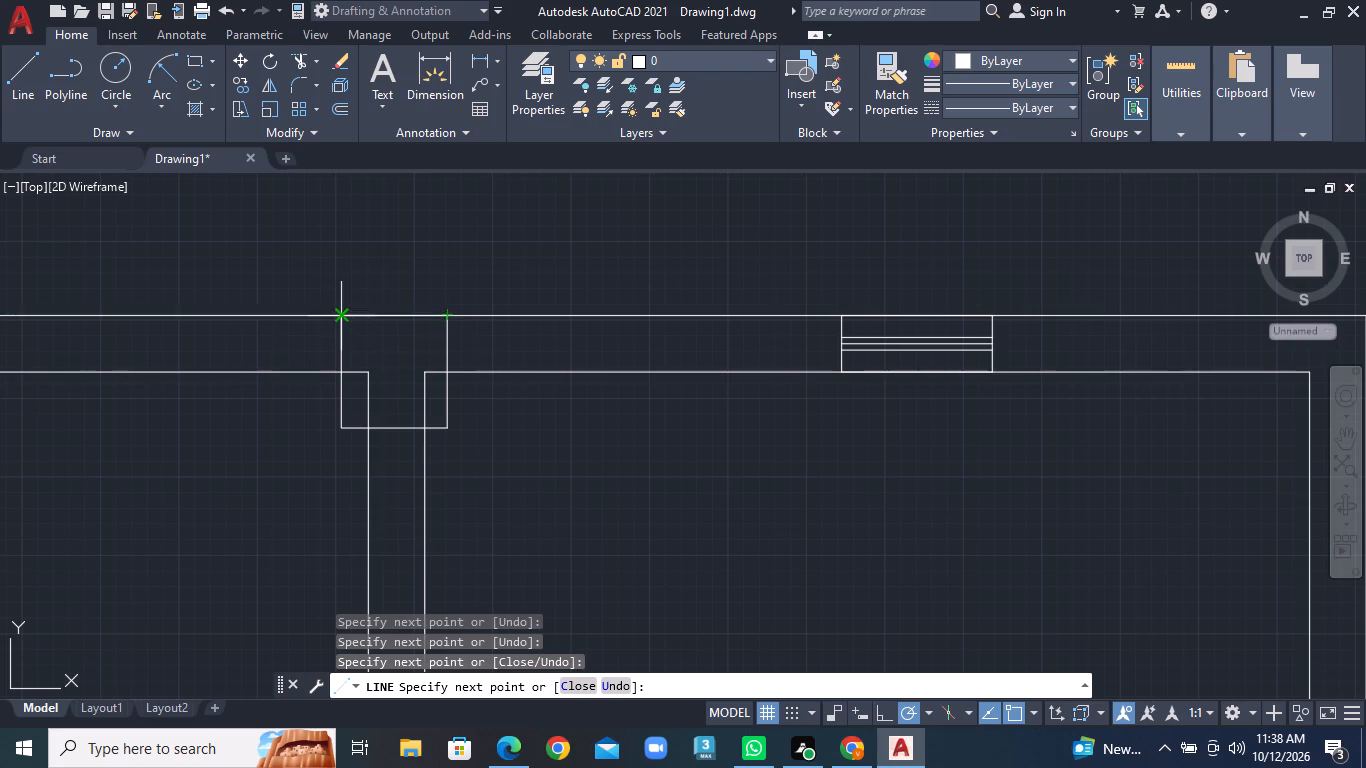
left_click(342, 312)
right_click(342, 312)
left_click(383, 329)
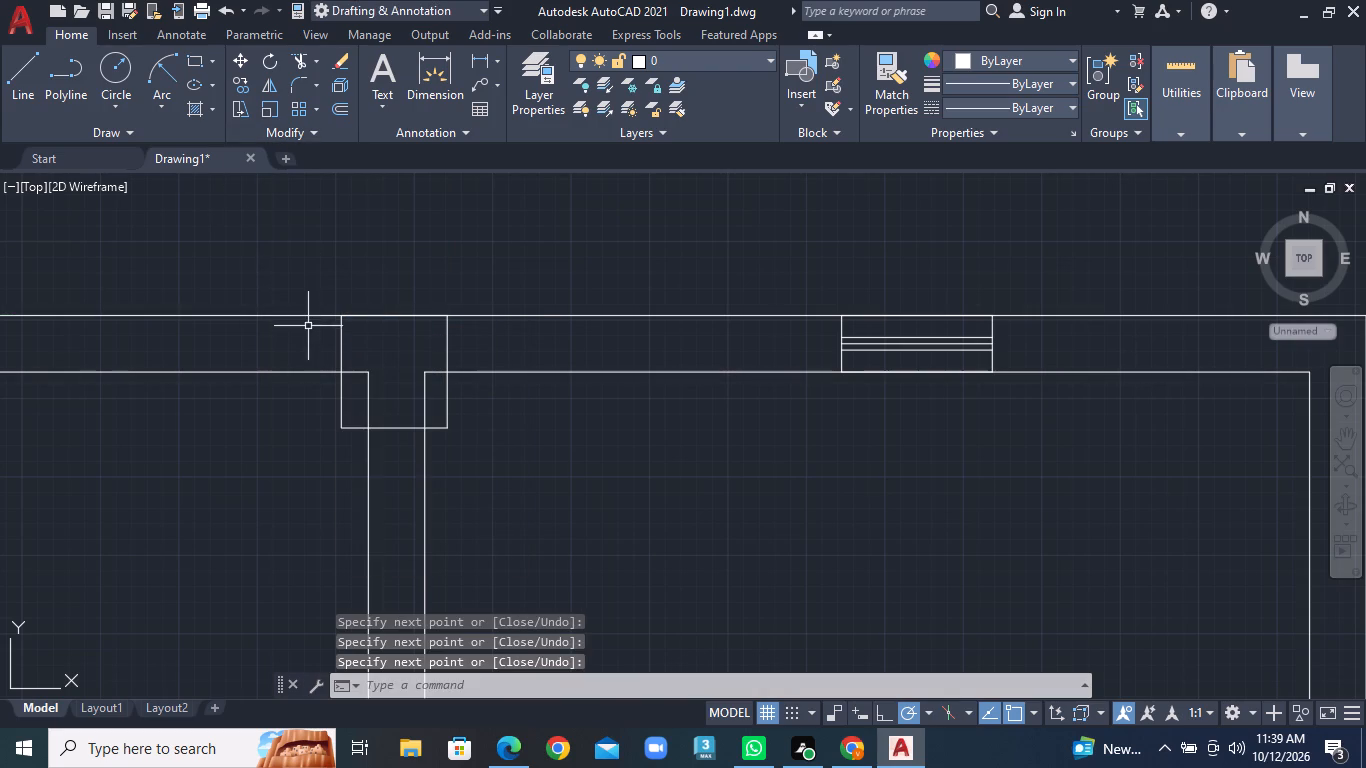
Hatch all the cells inside the column outline at the top of the central partition with the ANSI31 pattern.
key("h")
key("a")
key("Return")
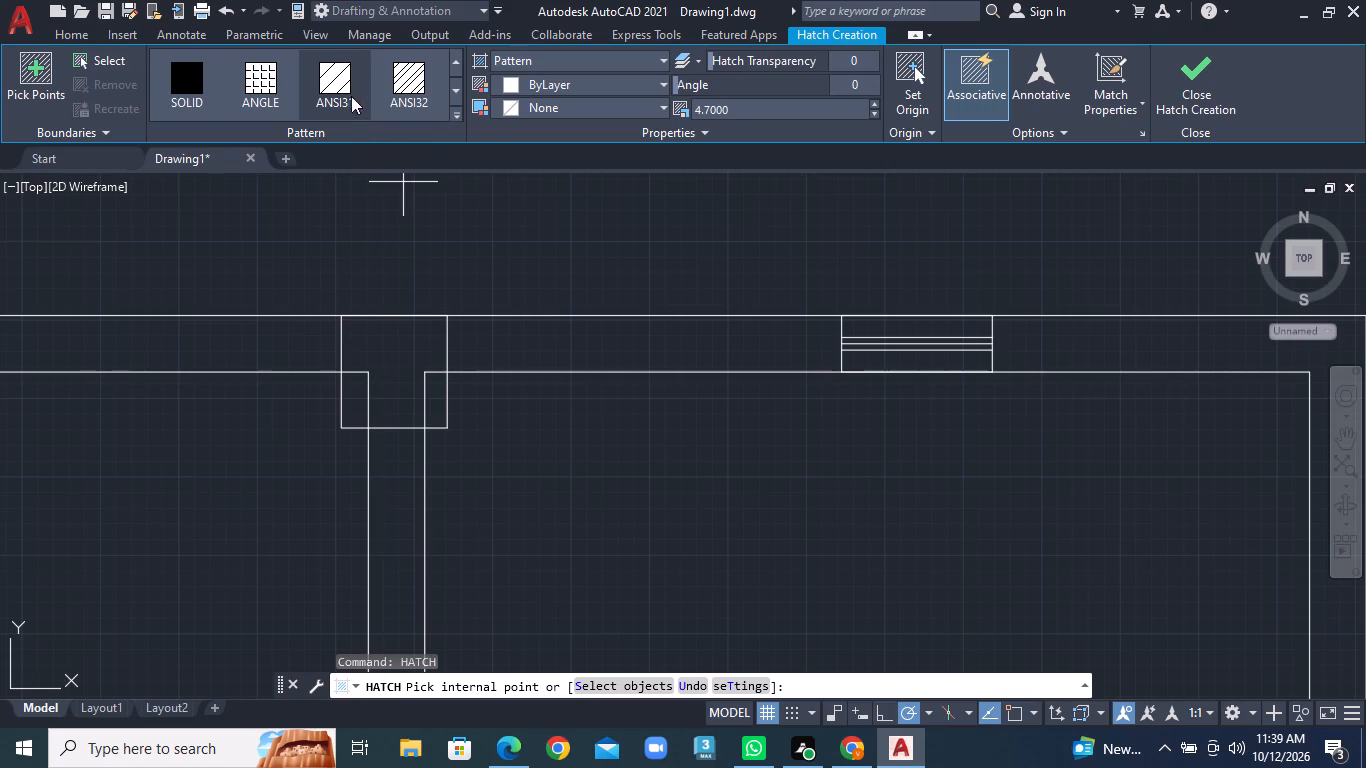
left_click(325, 68)
left_click(394, 368)
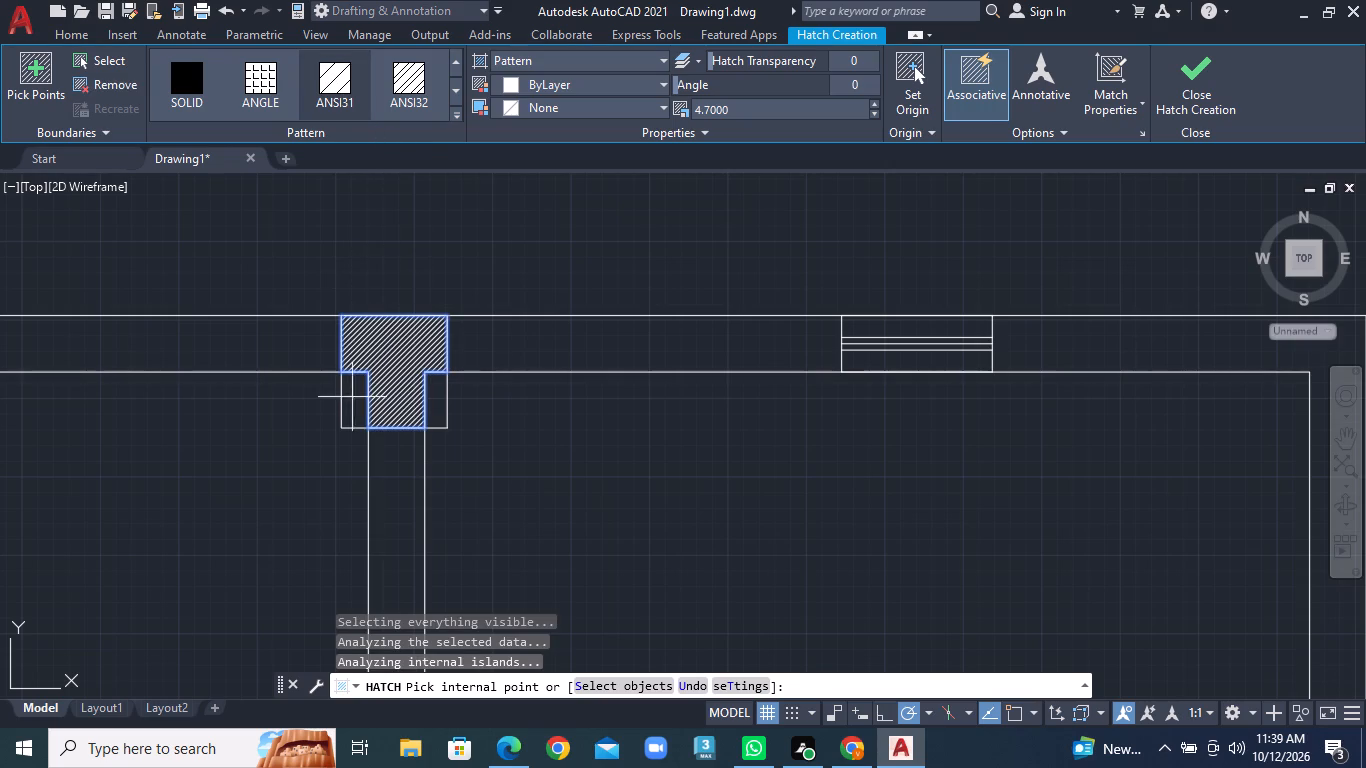
left_click(352, 397)
left_click(429, 402)
scroll(429, 402, "down", 3)
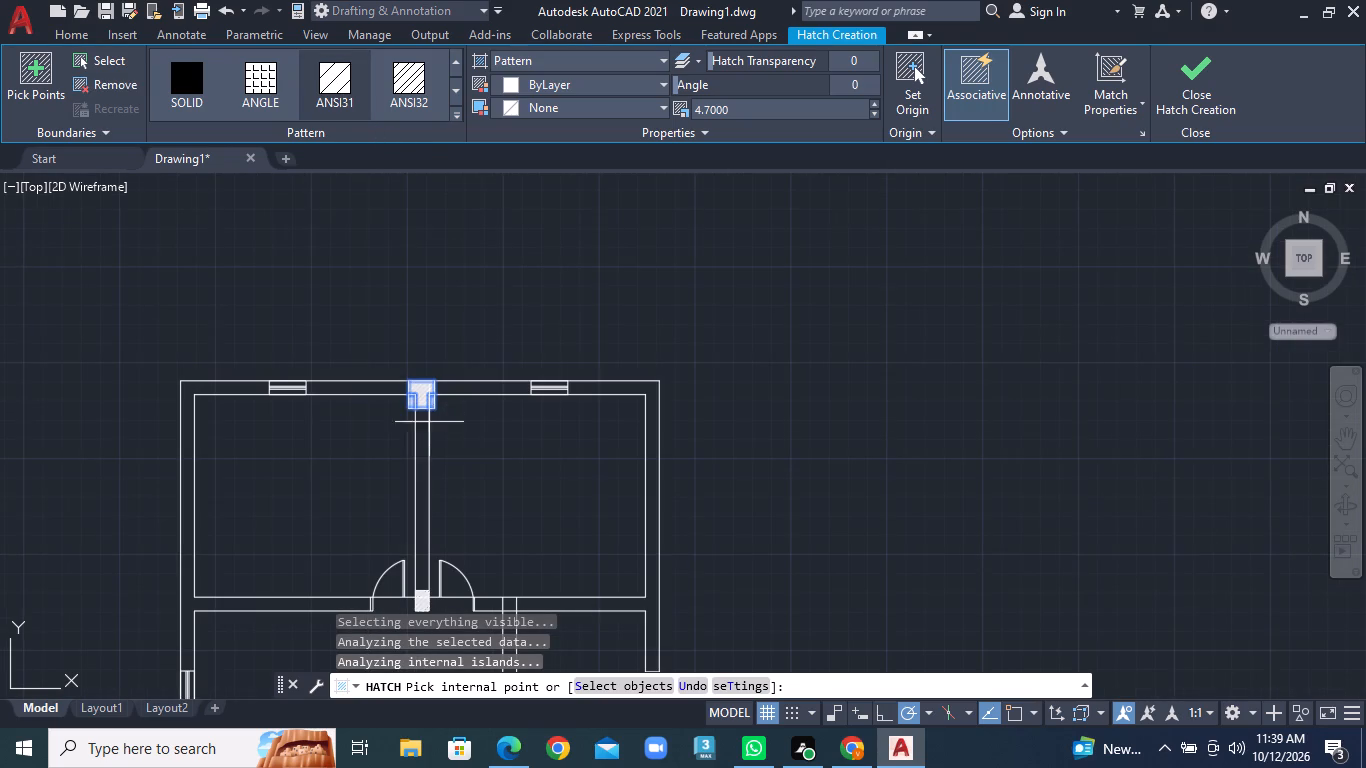
right_click(234, 270)
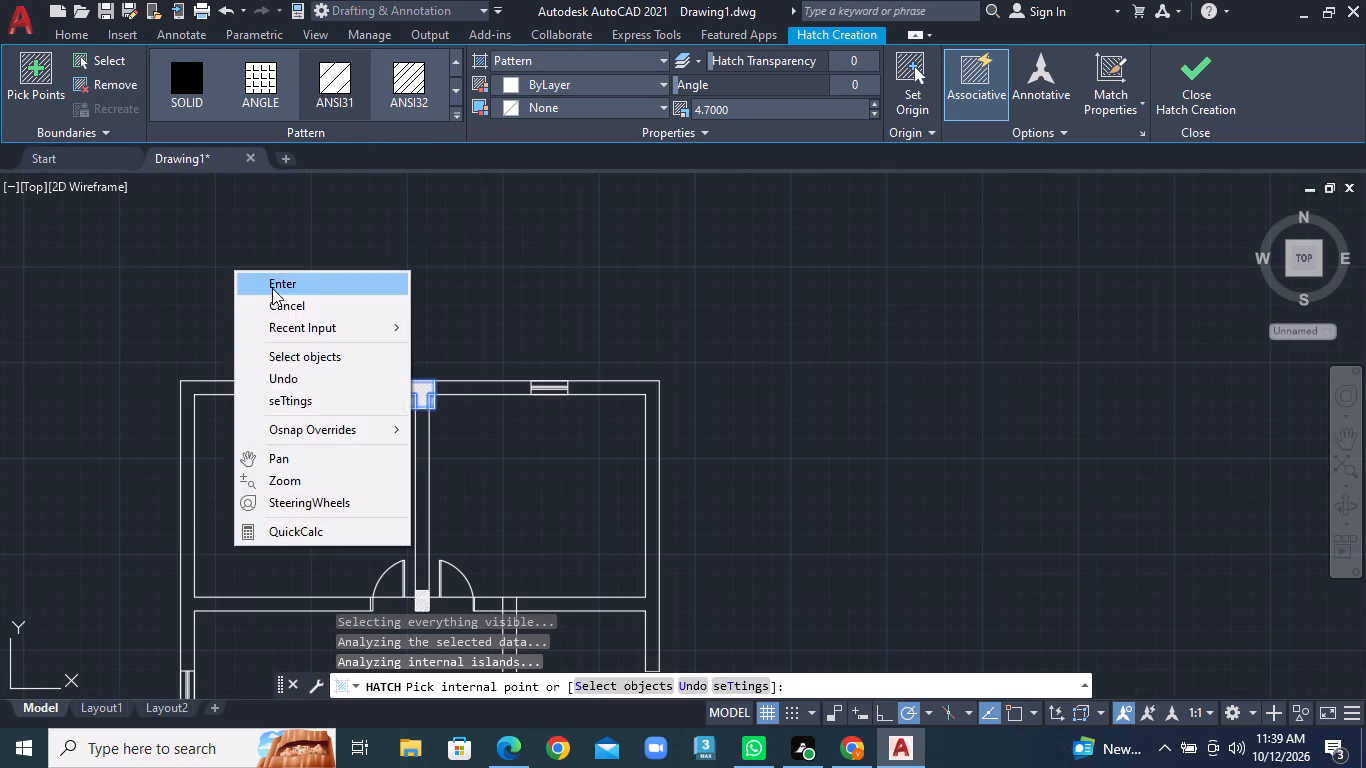
left_click(284, 305)
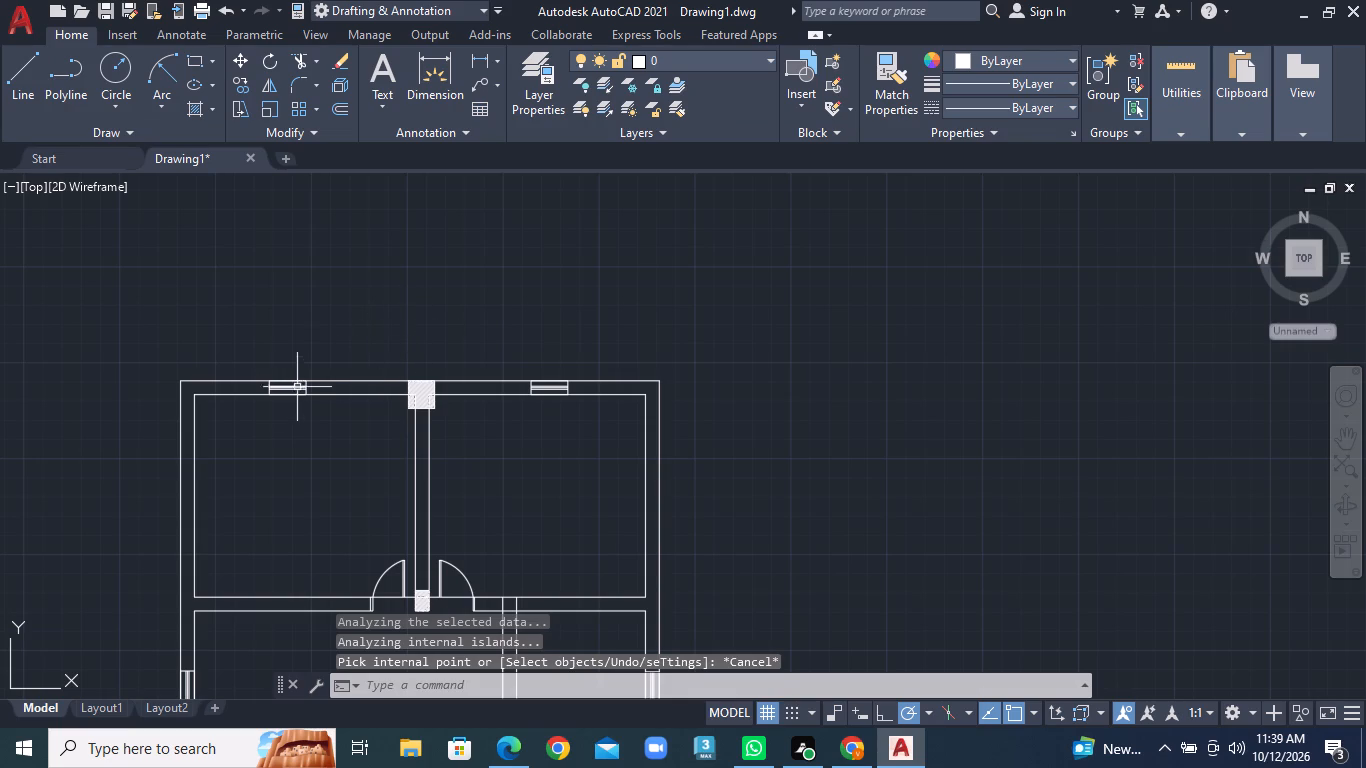
Draw two lines closing off a square column at the plan's upper left outer corner, reaching slightly past the inner wall faces.
scroll(256, 398, "up", 2)
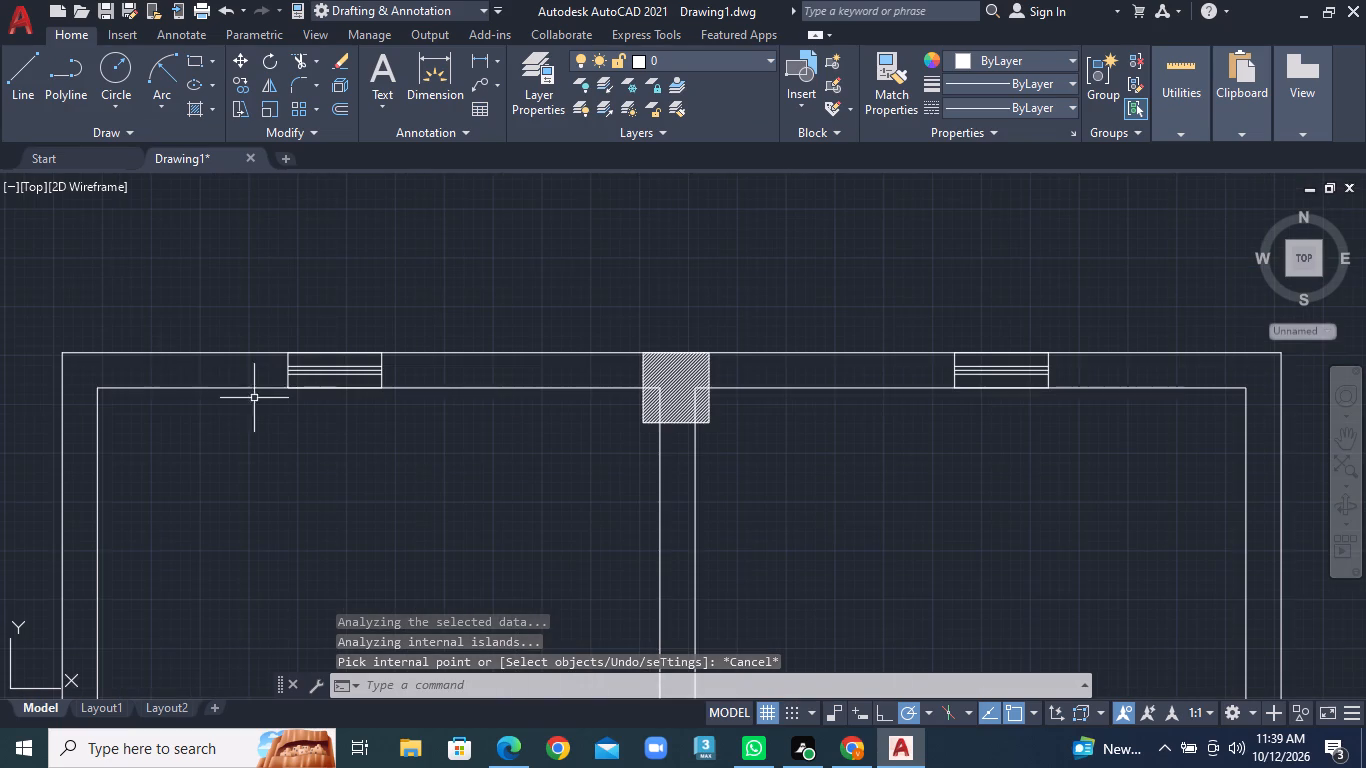
left_click(33, 92)
middle_click_drag(94, 406, 146, 400)
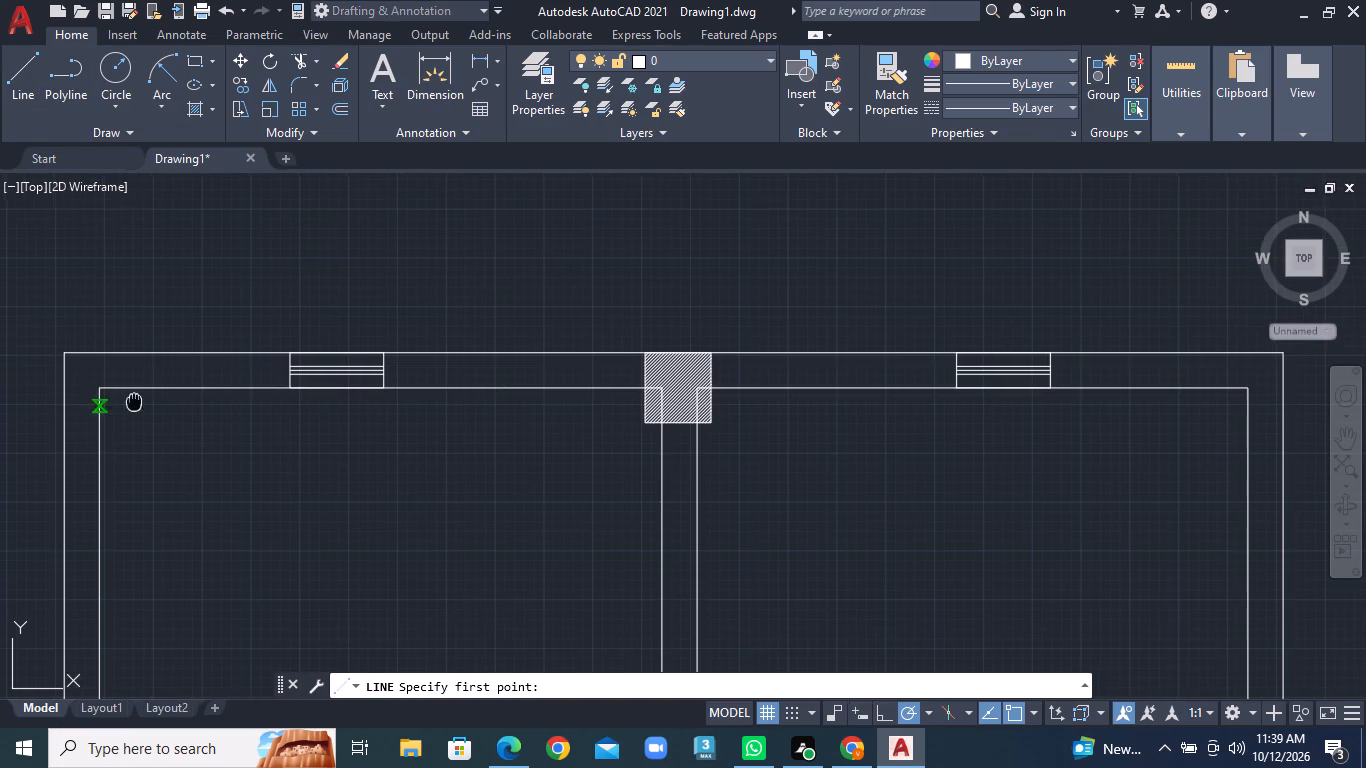
middle_click_drag(146, 400, 215, 395)
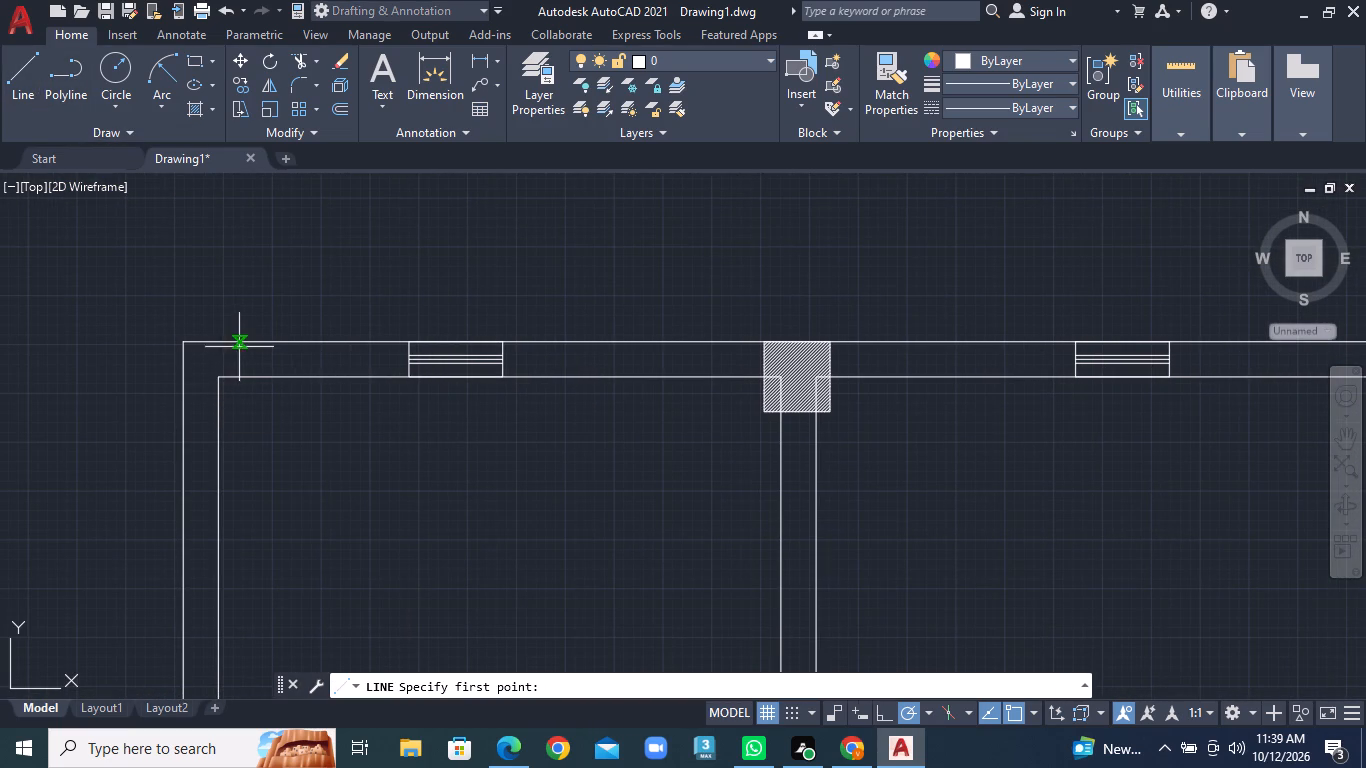
left_click(239, 341)
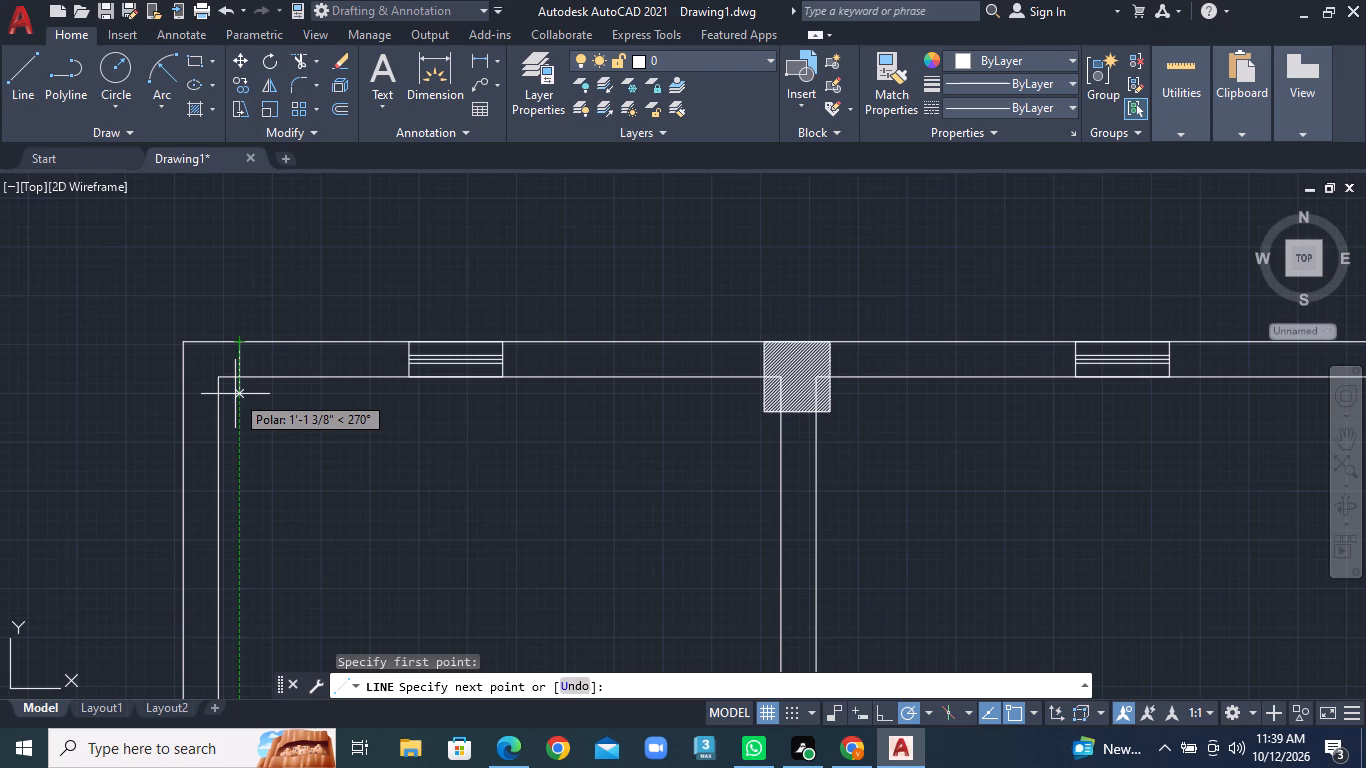
left_click(235, 399)
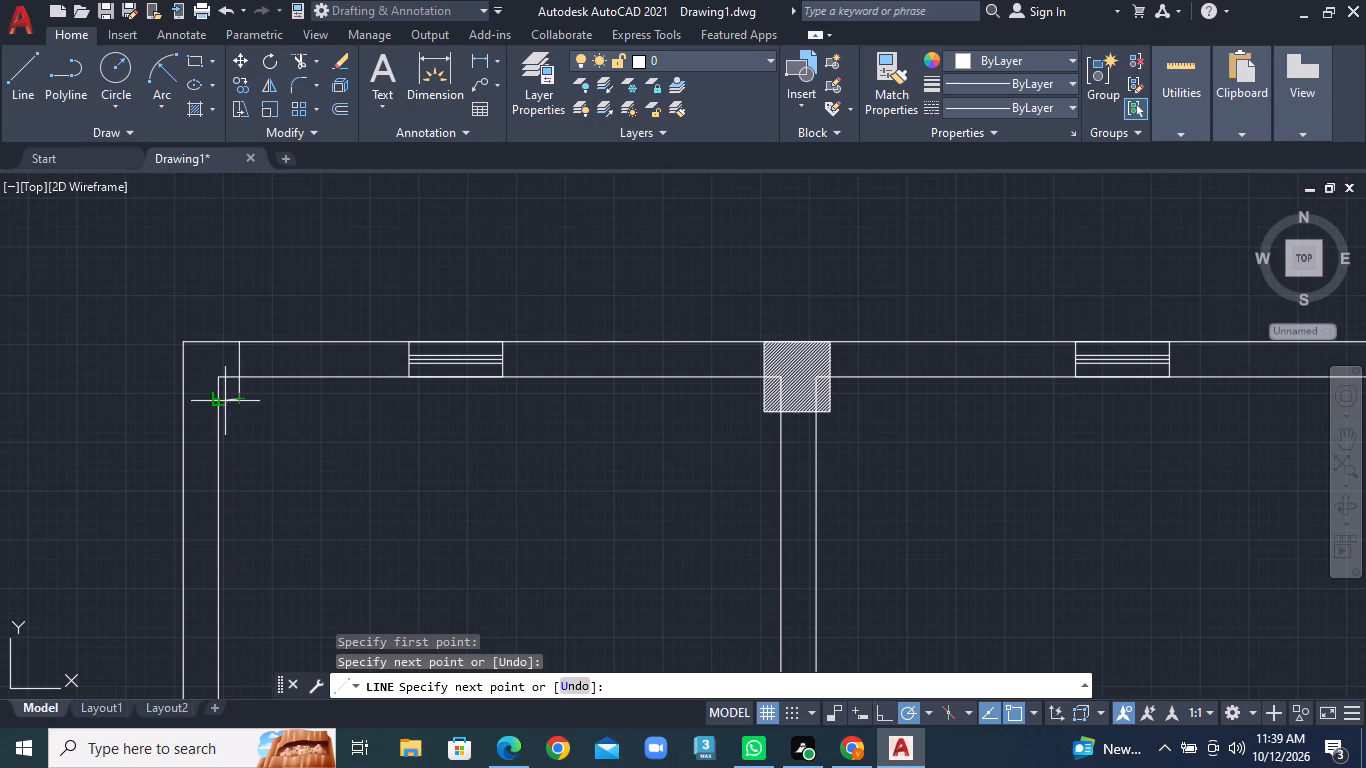
left_click(189, 401)
right_click(189, 401)
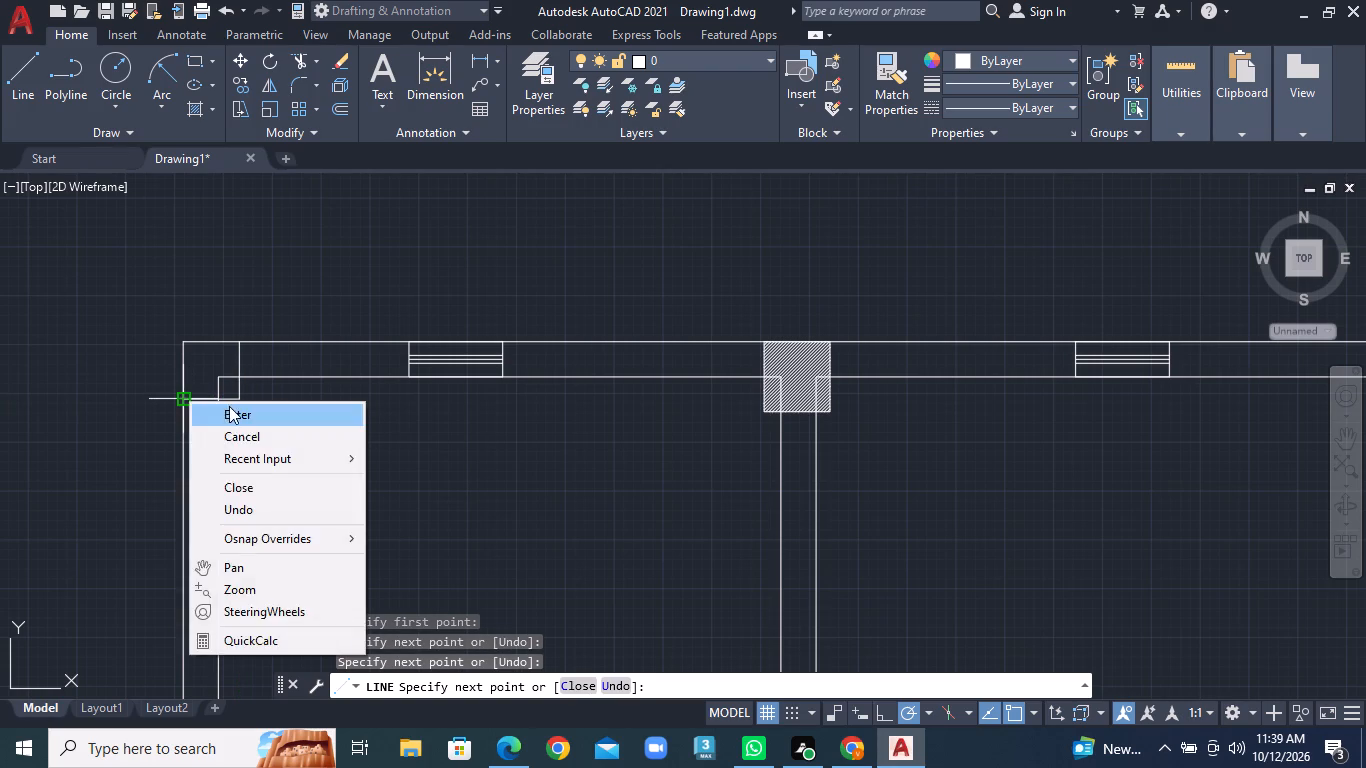
left_click(229, 406)
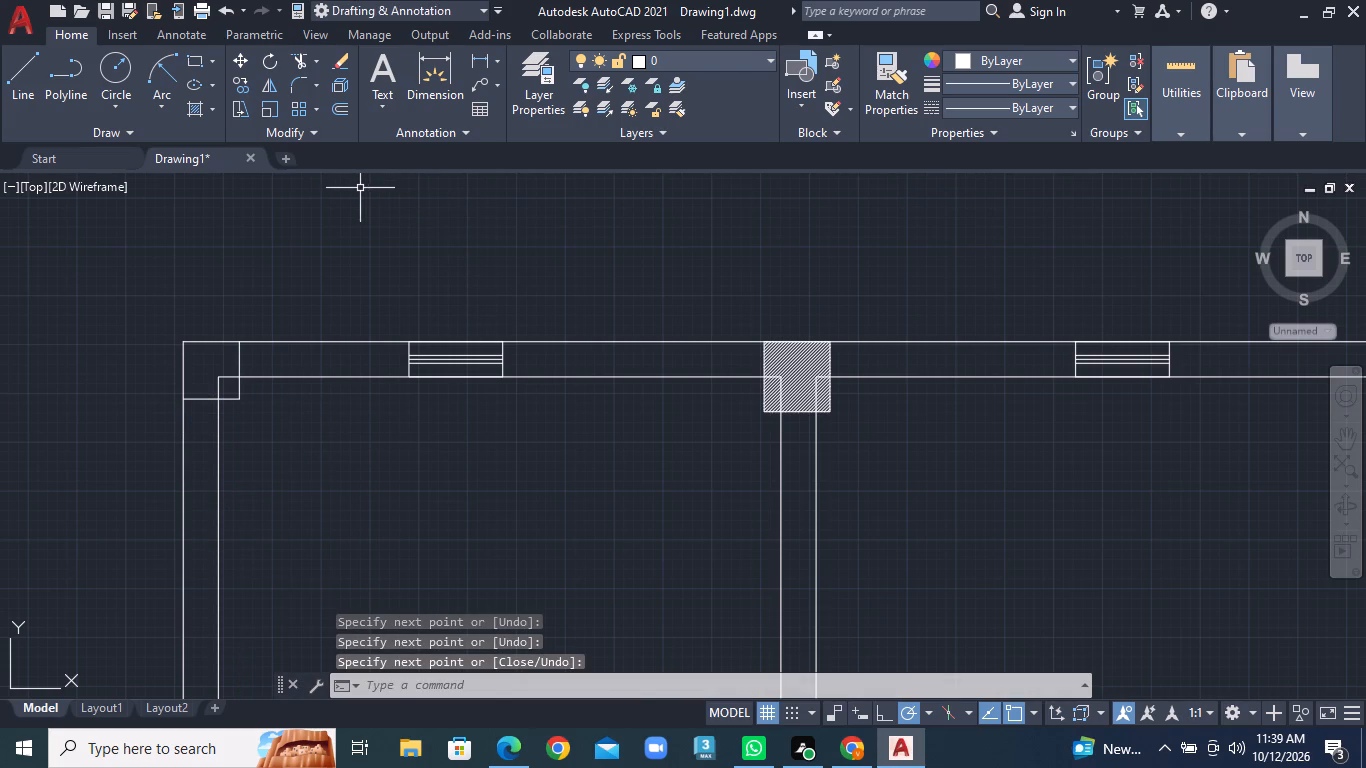
Hatch both cells of the upper left corner column with the ANSI31 pattern and finish the hatch.
key("h")
key("a")
key("Return")
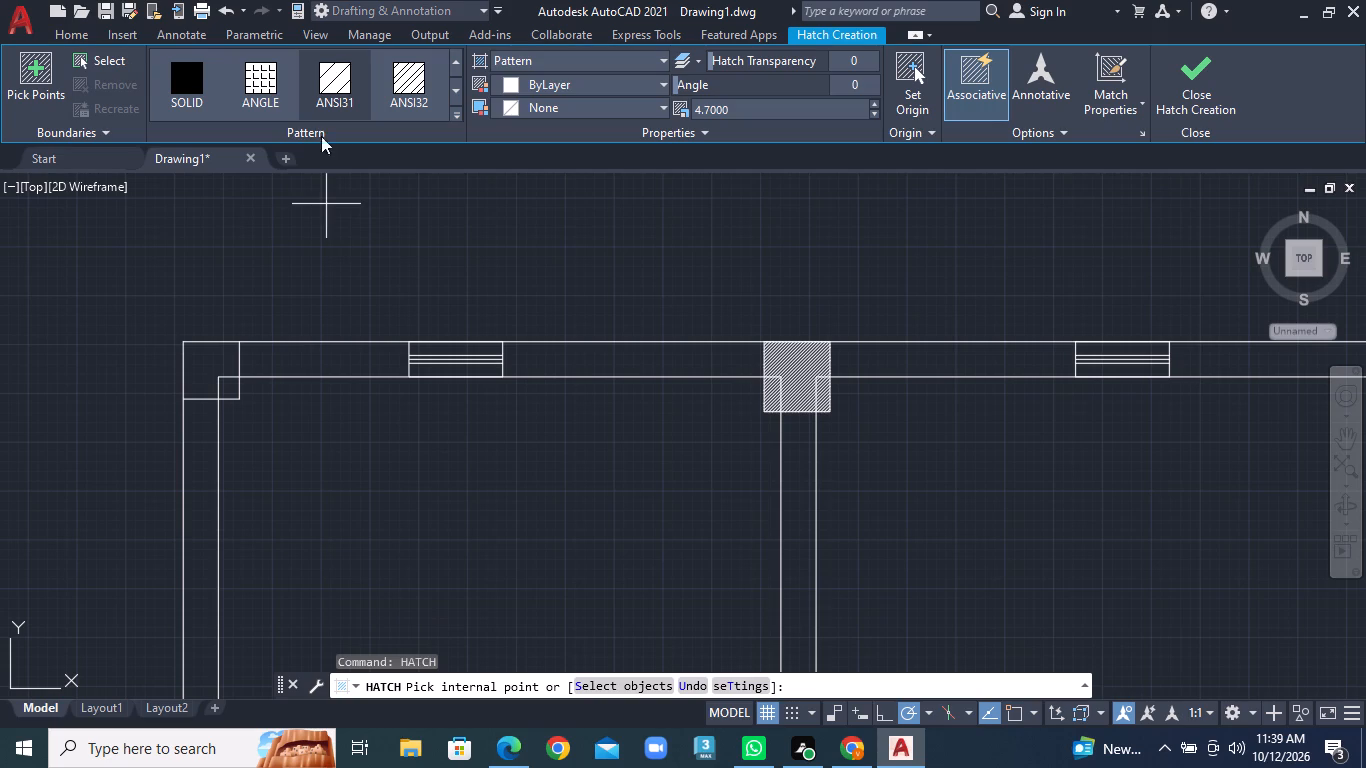
left_click(327, 77)
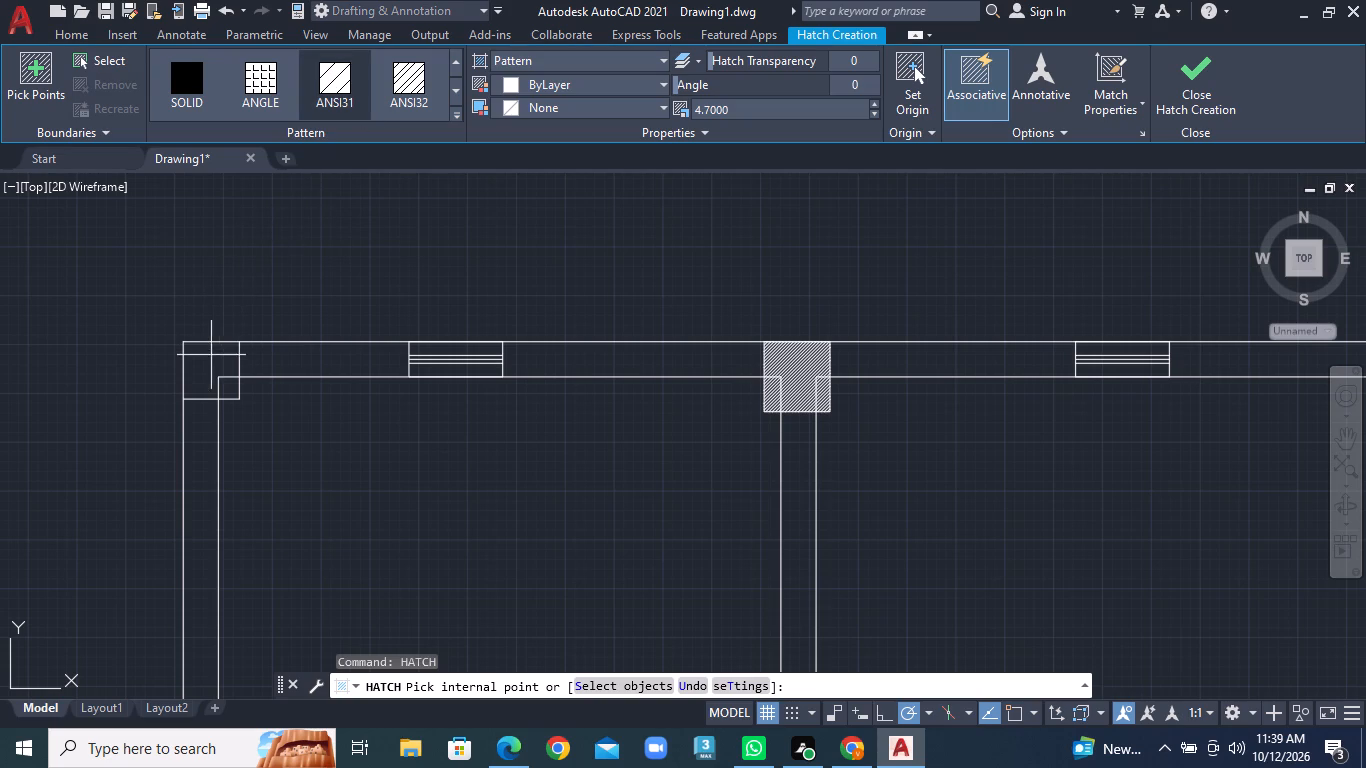
left_click(211, 356)
left_click(230, 393)
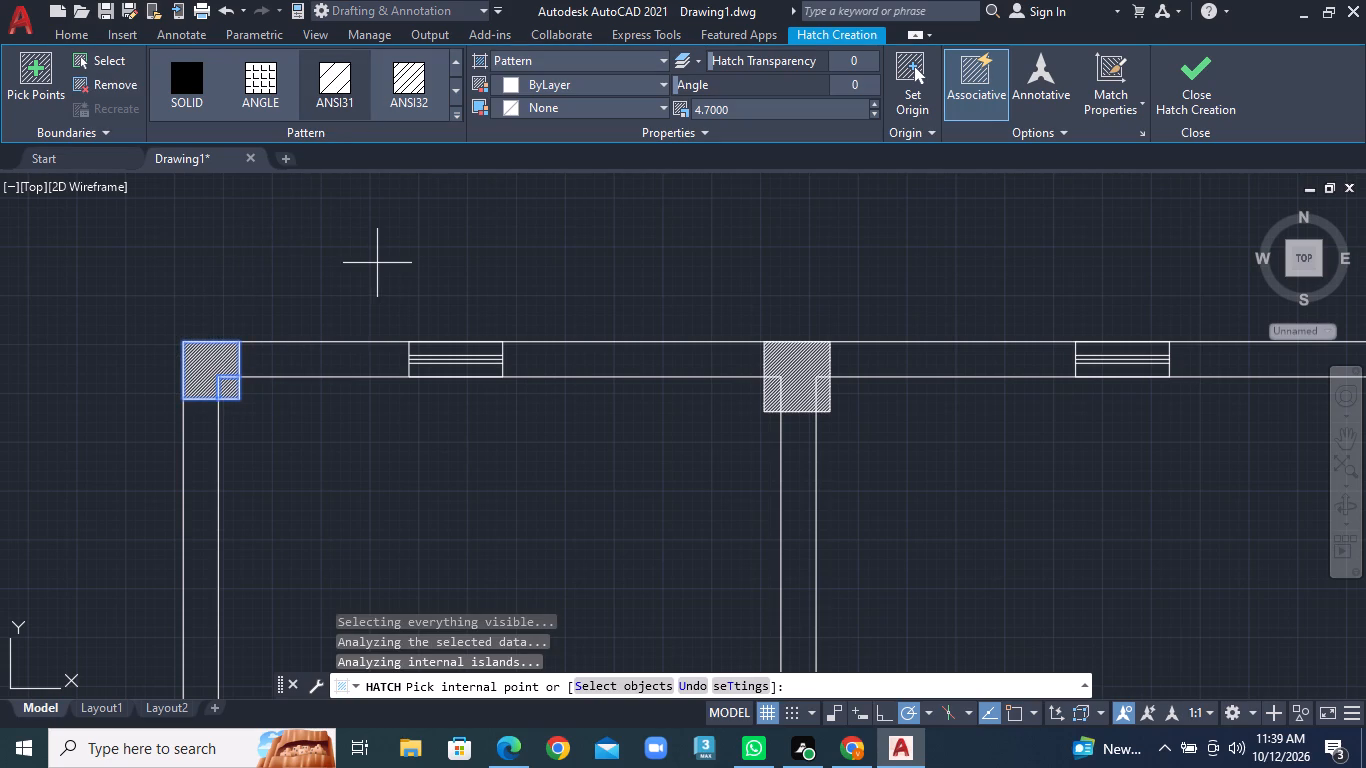
scroll(466, 303, "down", 2)
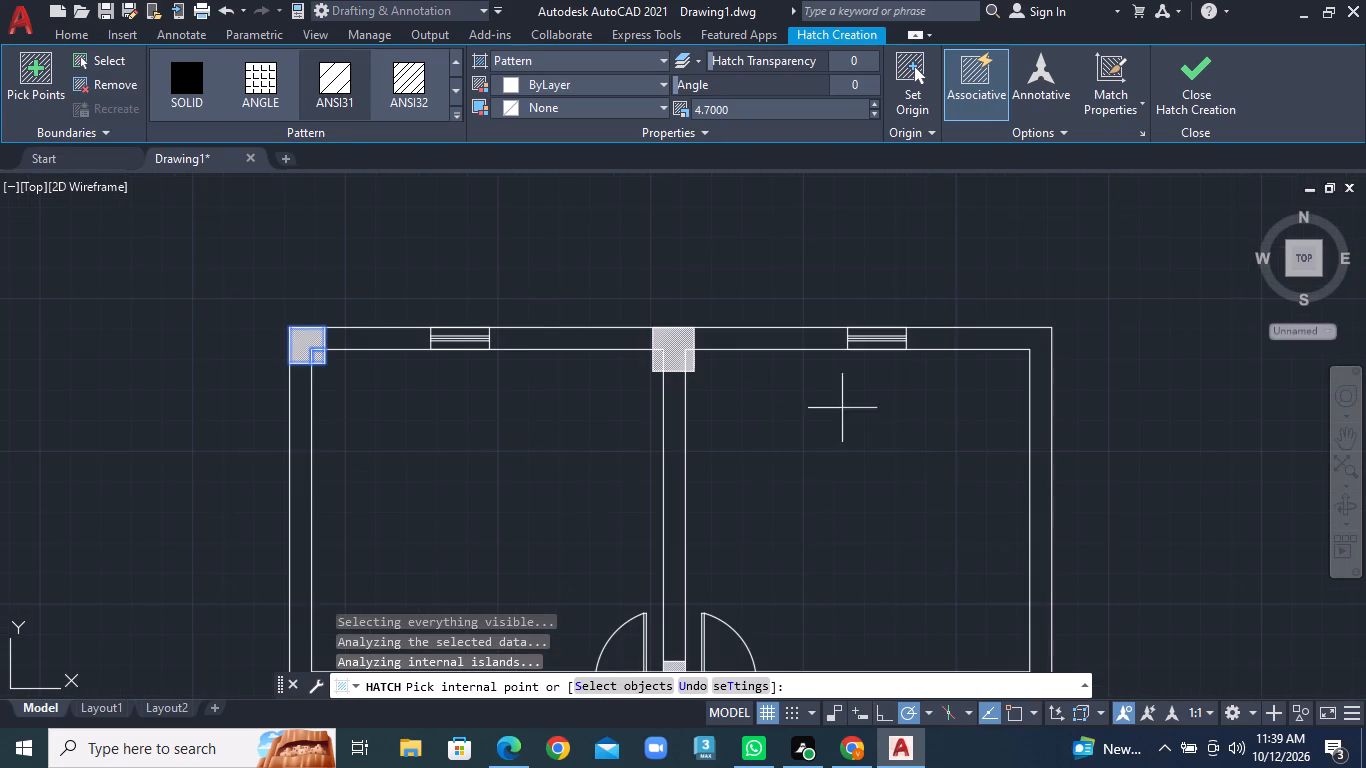
right_click(637, 290)
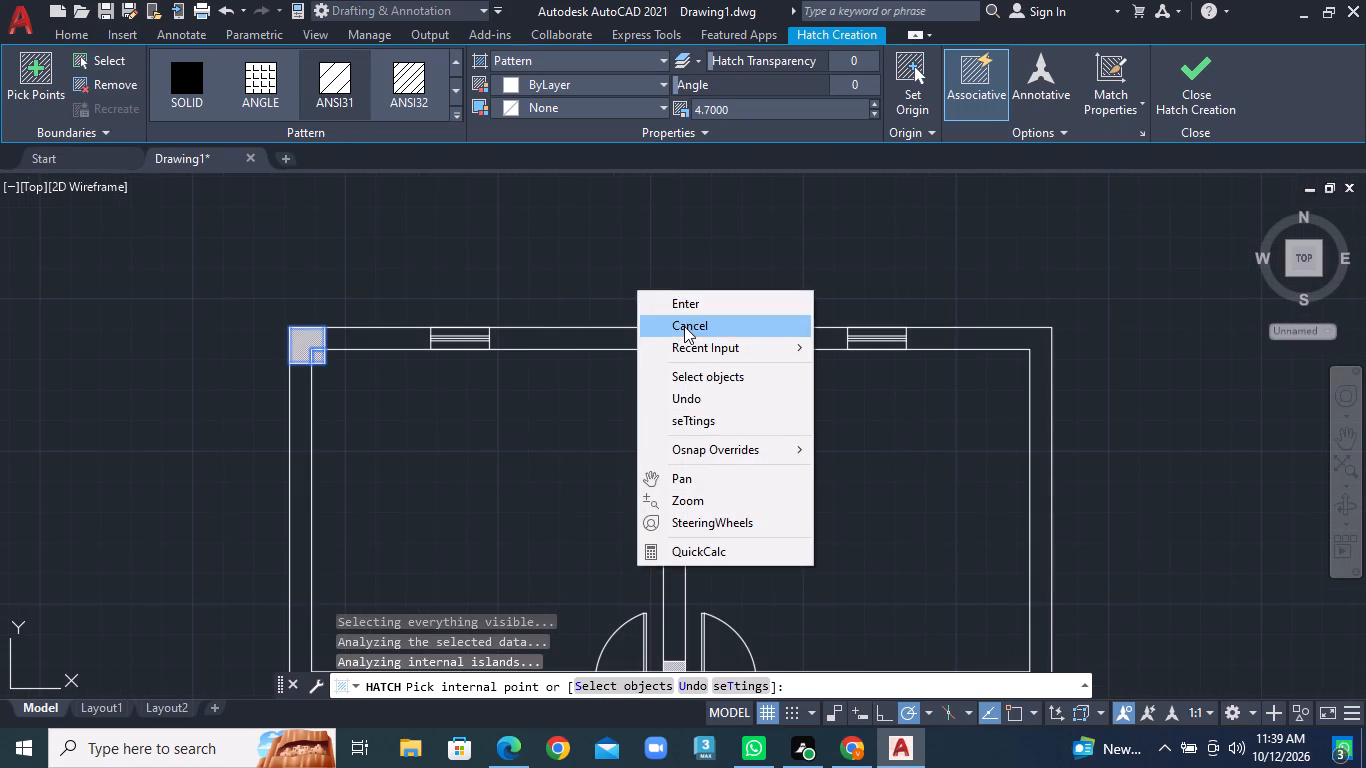
left_click(684, 326)
Draw two lines closing off a square column at the plan's upper right outer corner, reaching slightly past the inner wall faces.
middle_click_drag(942, 431, 424, 453)
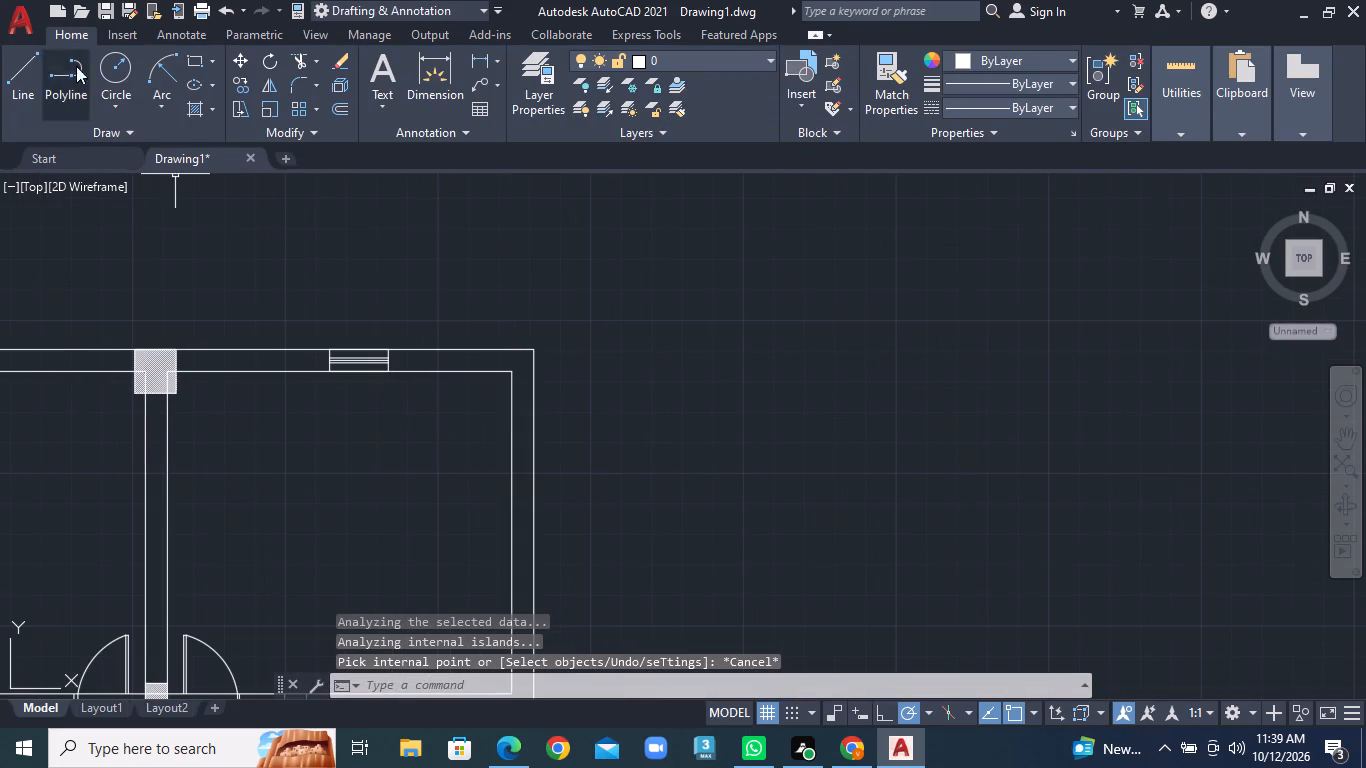
left_click(34, 69)
scroll(478, 250, "up", 1)
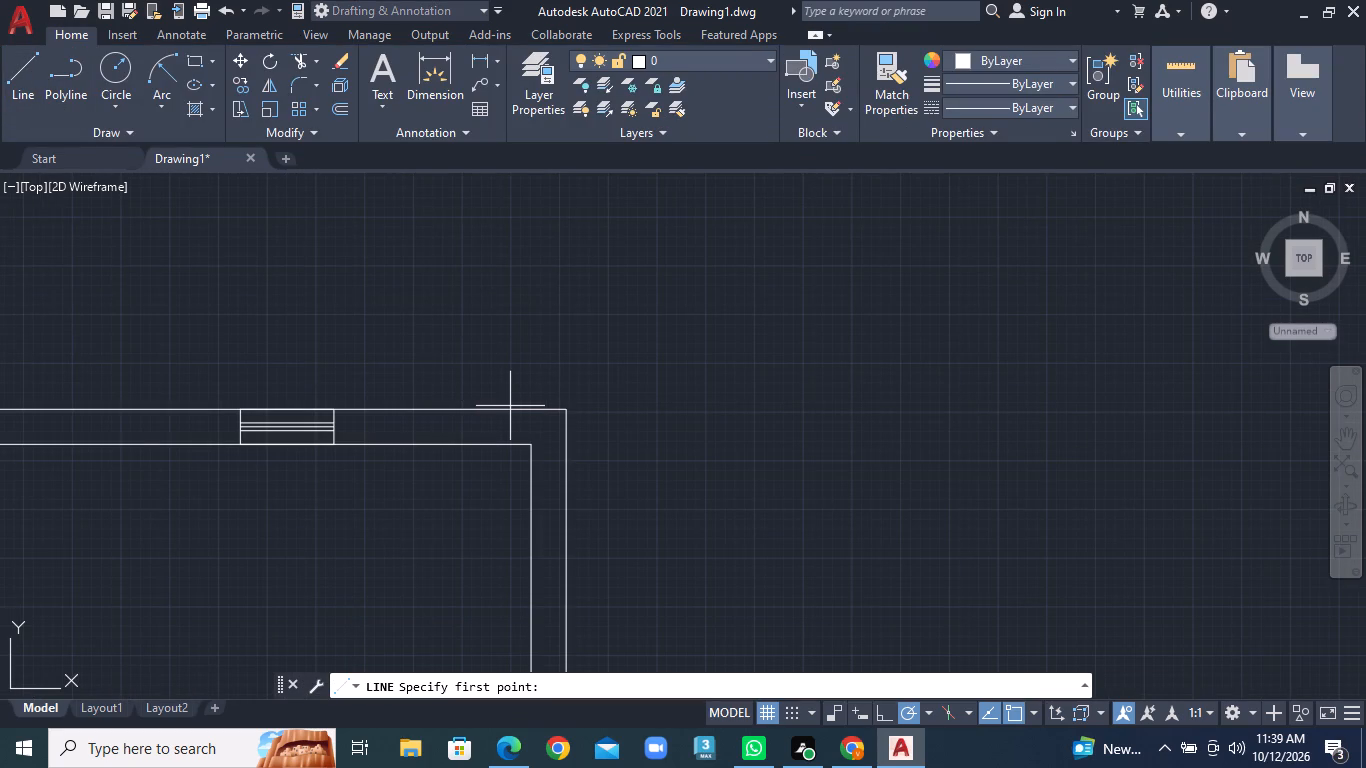
left_click(510, 408)
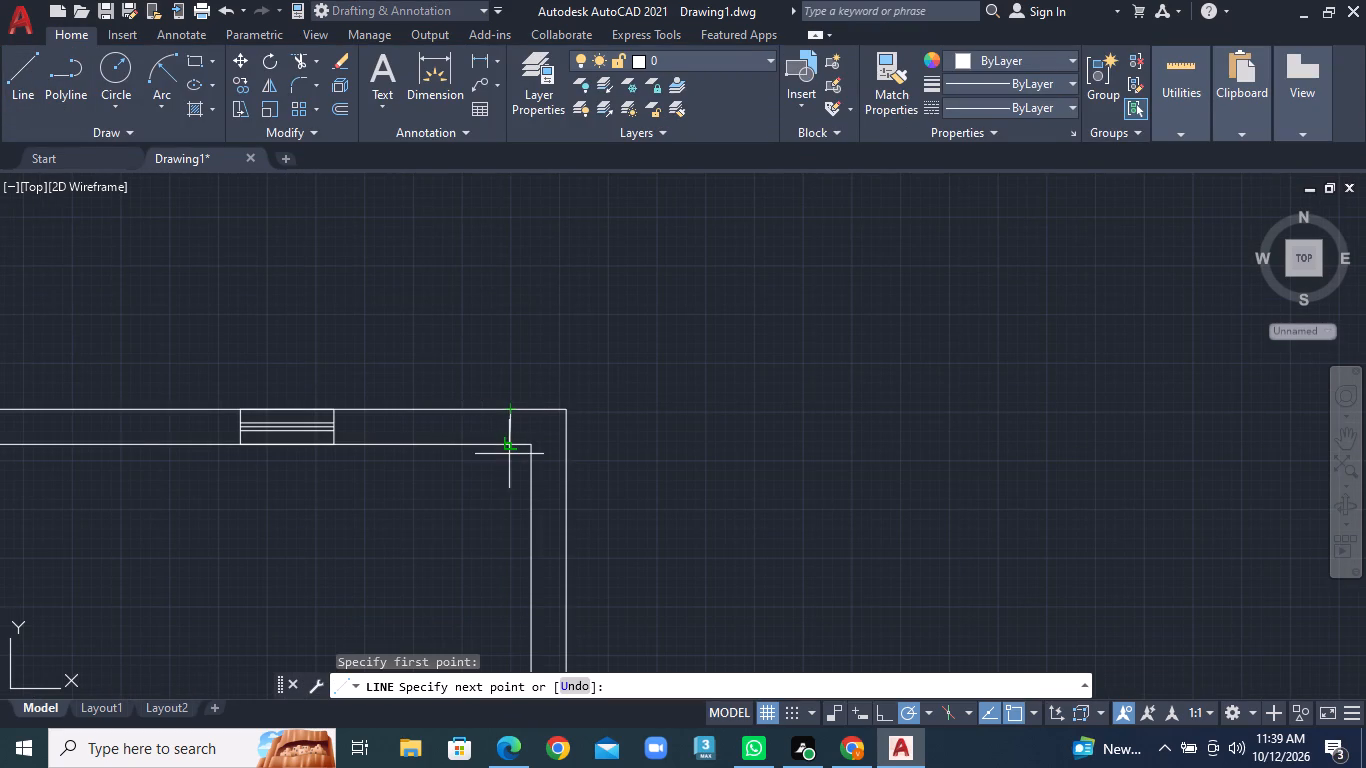
left_click(511, 466)
left_click(566, 469)
right_click(566, 469)
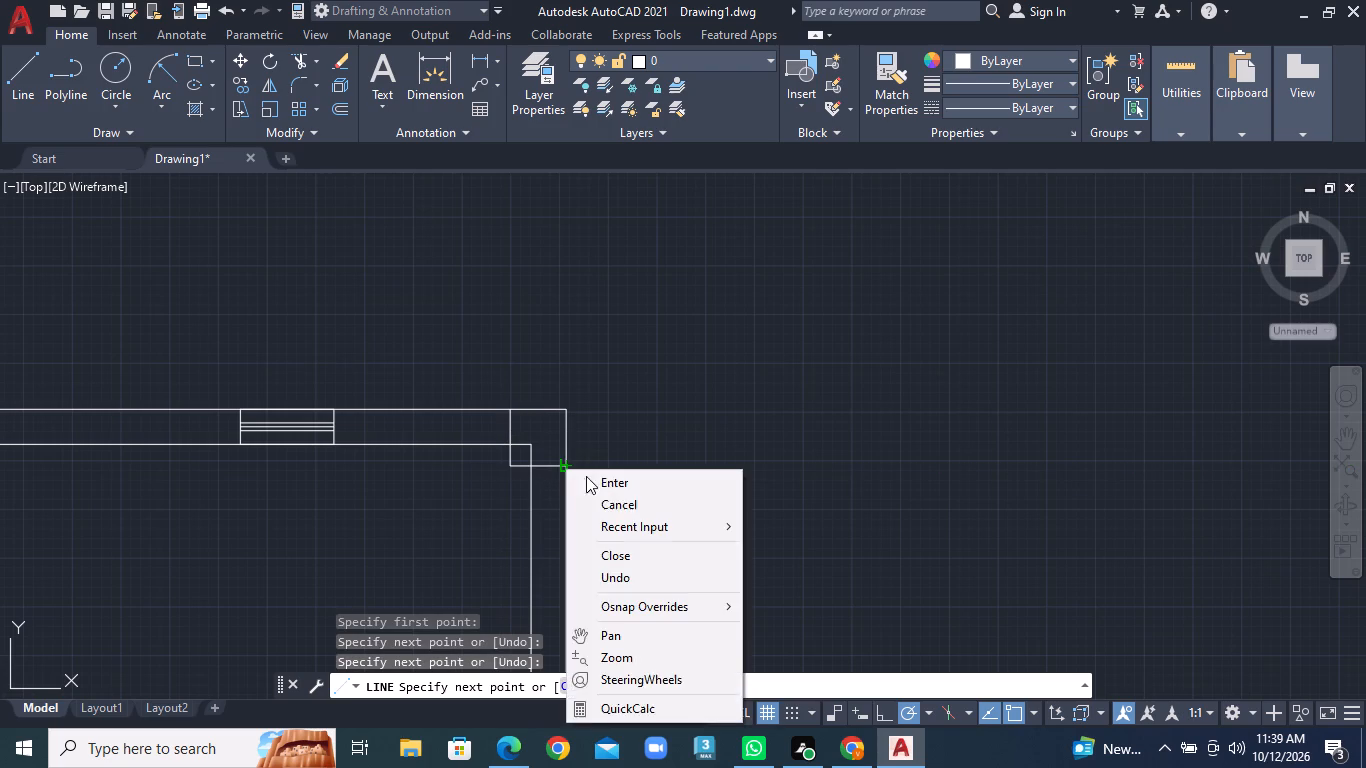
left_click(603, 481)
Hatch both cells of the upper right corner column with the ANSI31 pattern and finish the hatch.
key("h")
key("a")
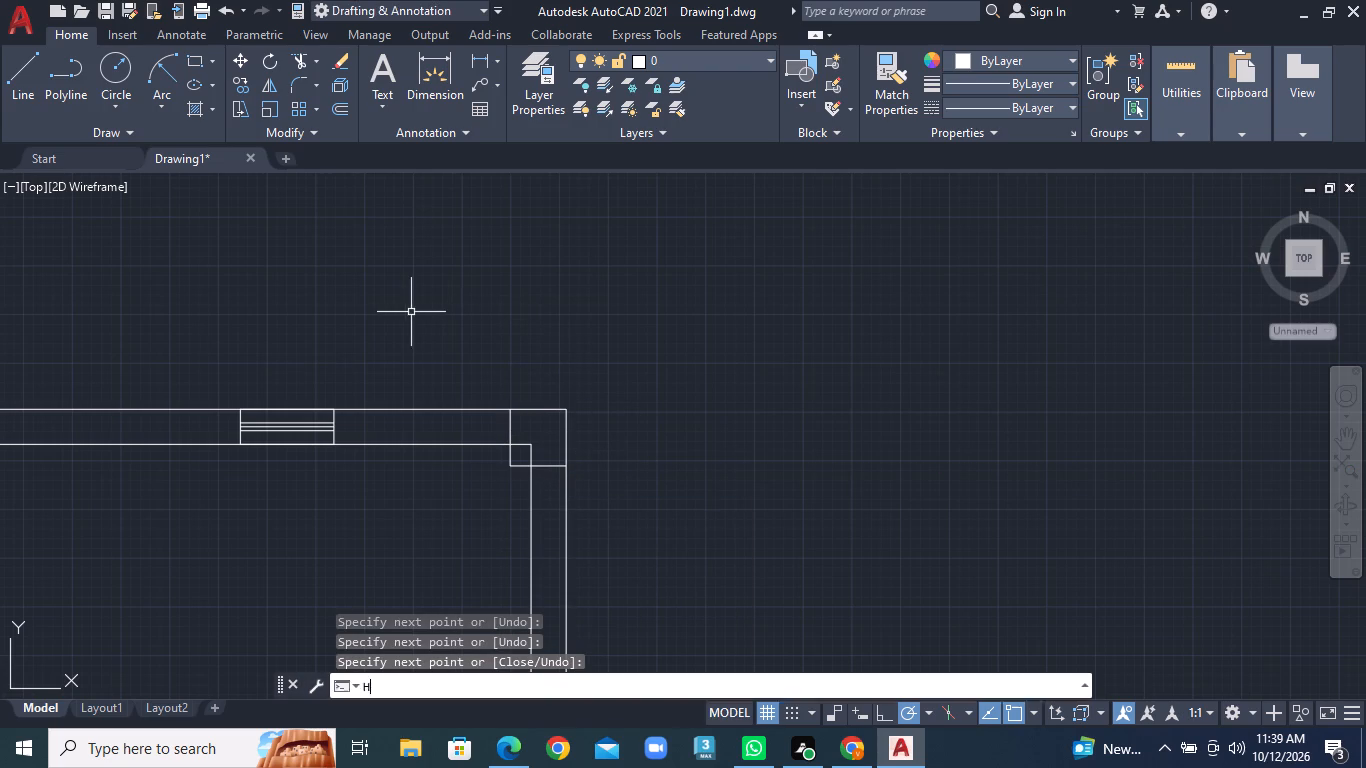
key("space")
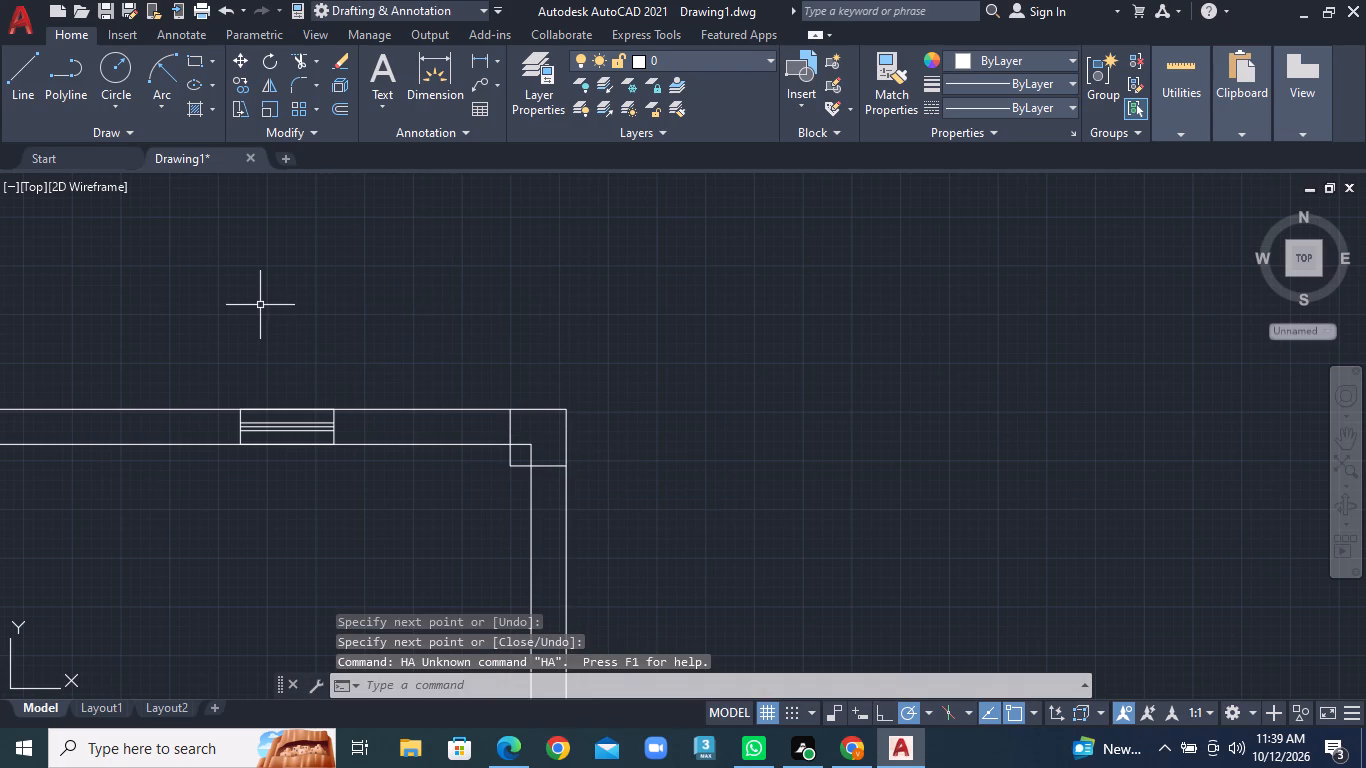
type("HA")
key("space")
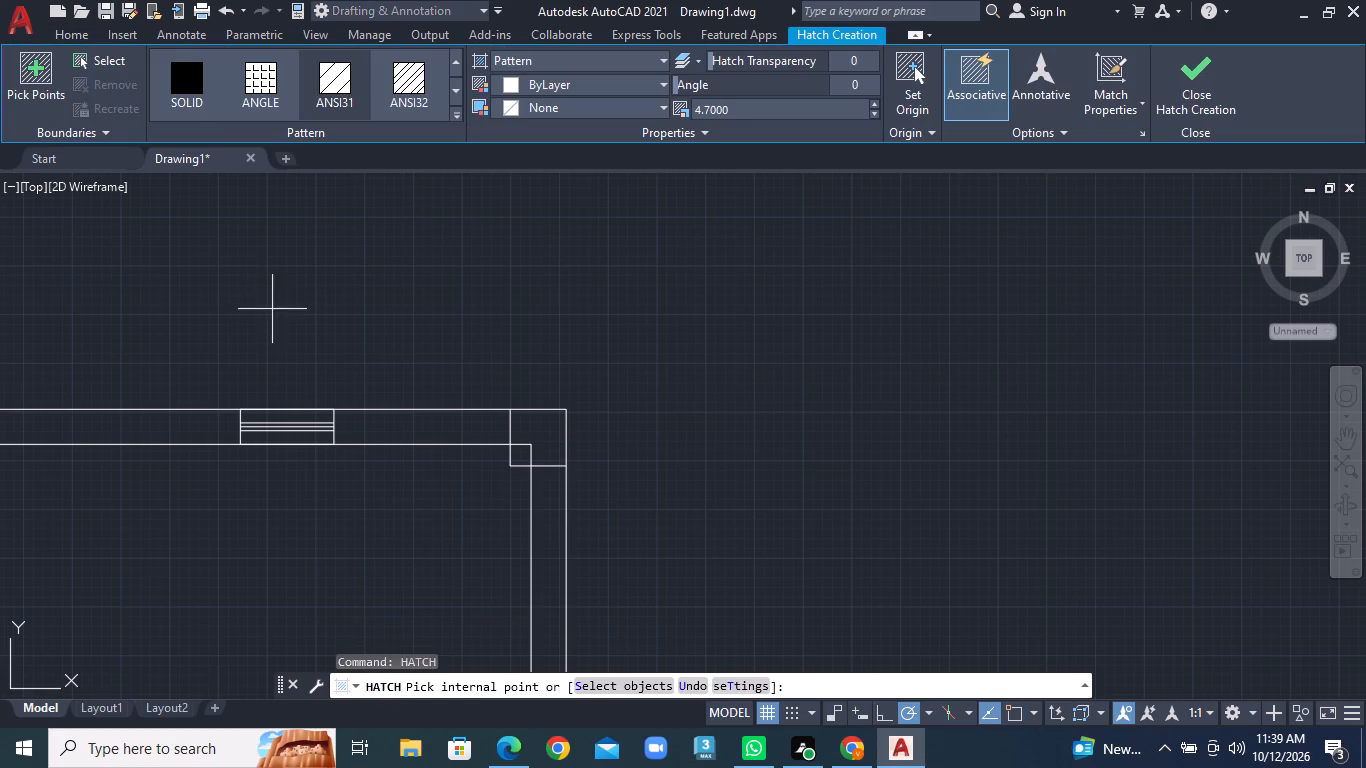
left_click(329, 85)
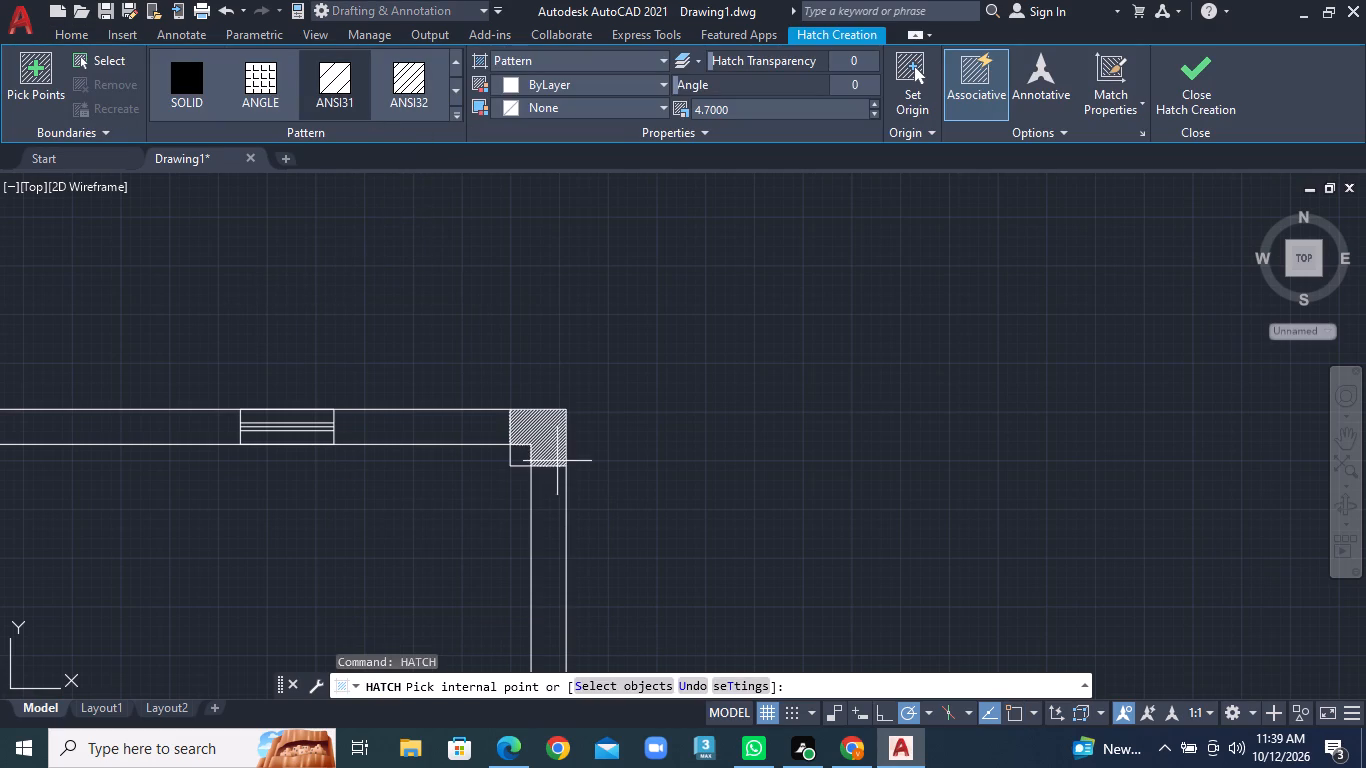
left_click(547, 450)
left_click(523, 457)
right_click(626, 402)
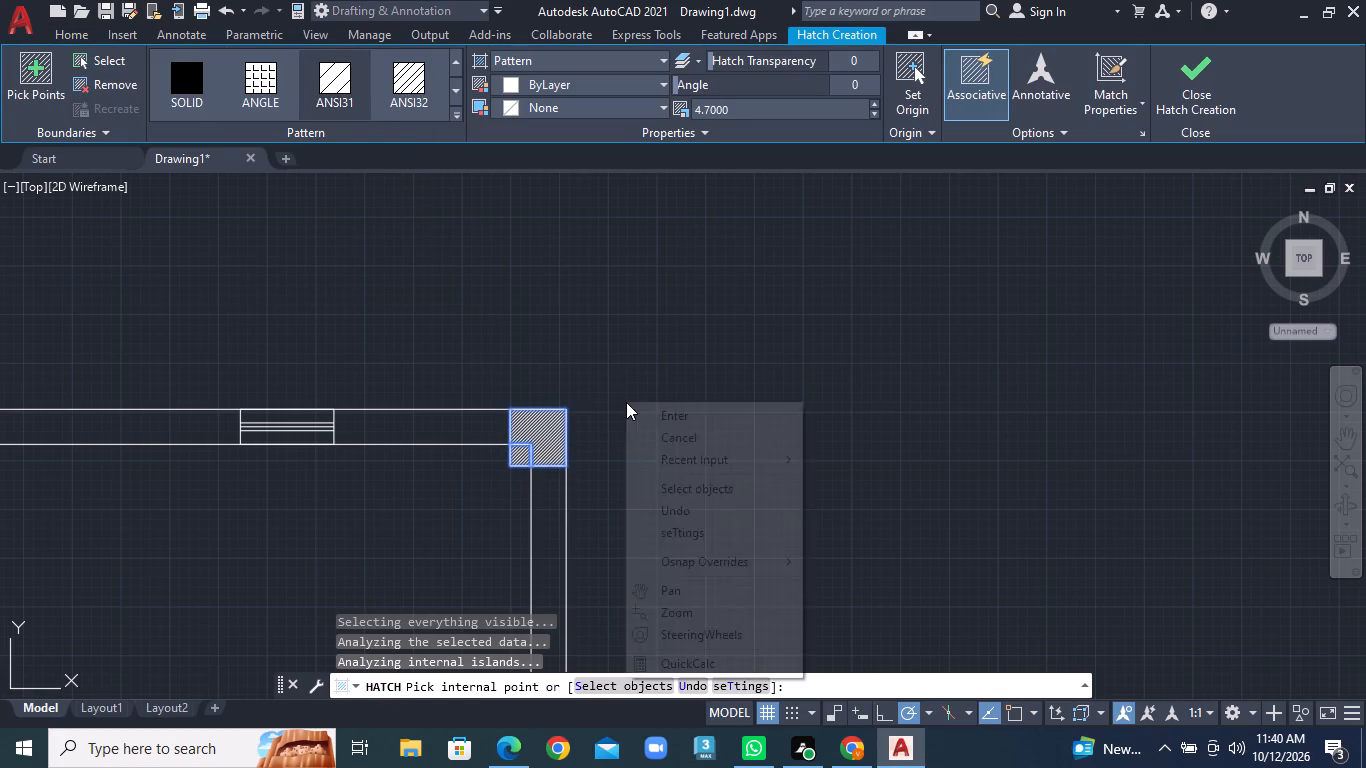
left_click(662, 443)
Draw a three-line column outline, about 1'-4" by 1'-6", where the upper cross wall meets the left outer wall.
scroll(586, 378, "down", 4)
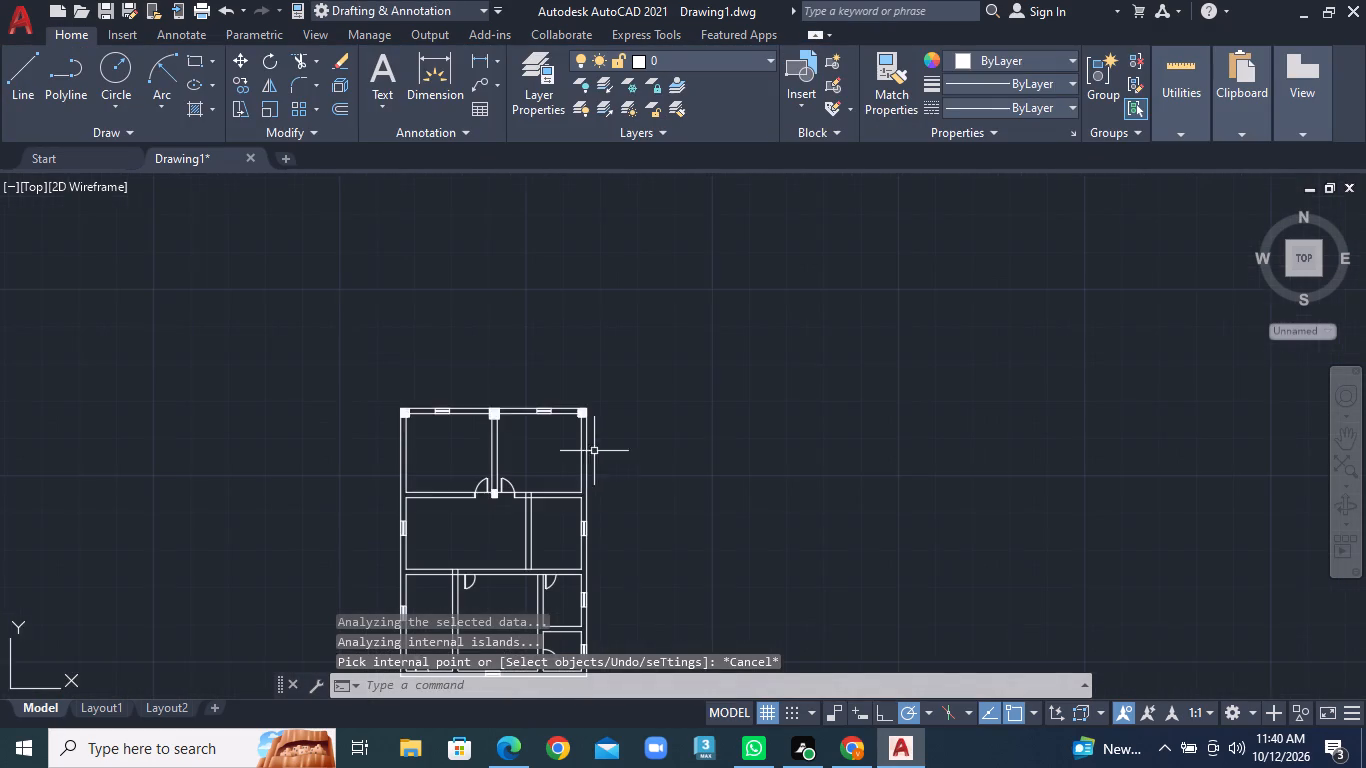
middle_click_drag(607, 569, 634, 337)
scroll(427, 453, "up", 1)
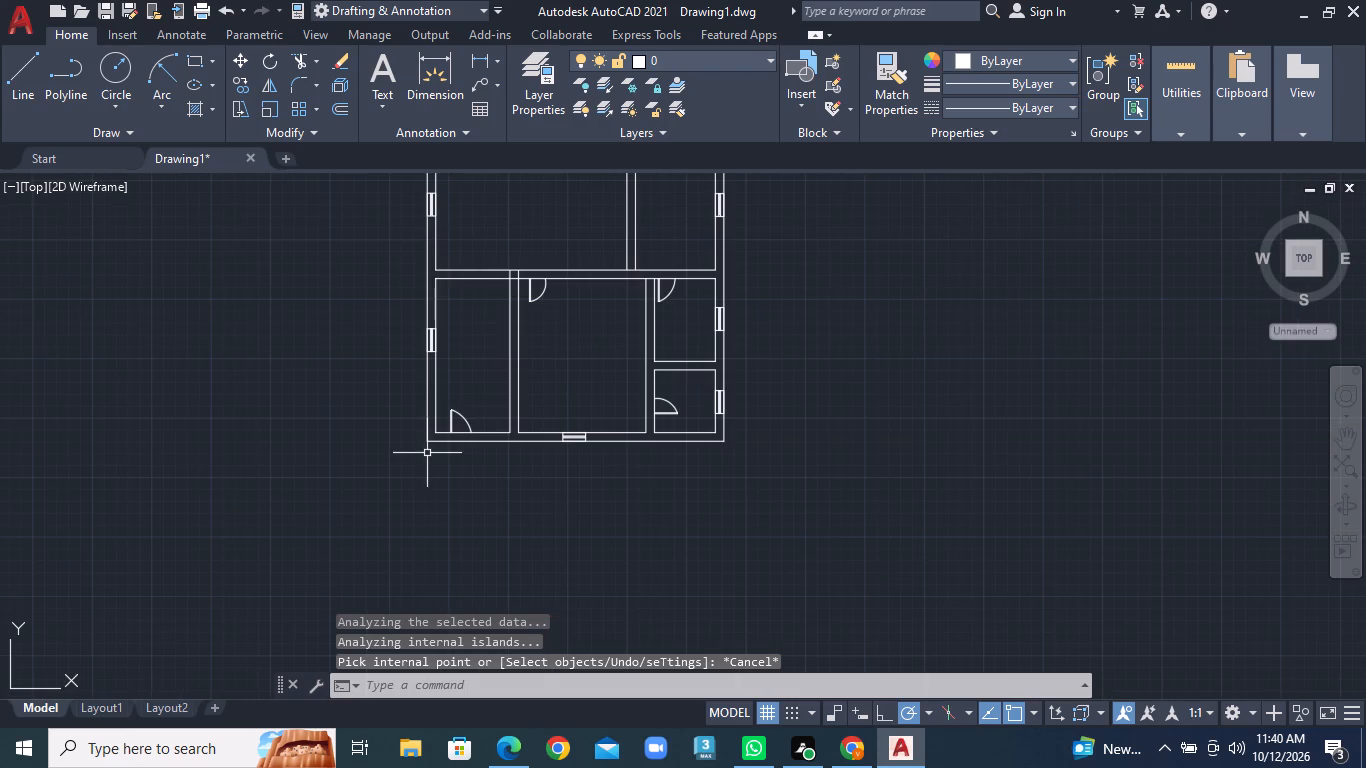
middle_click_drag(440, 253, 396, 539)
scroll(399, 435, "up", 2)
left_click(4, 87)
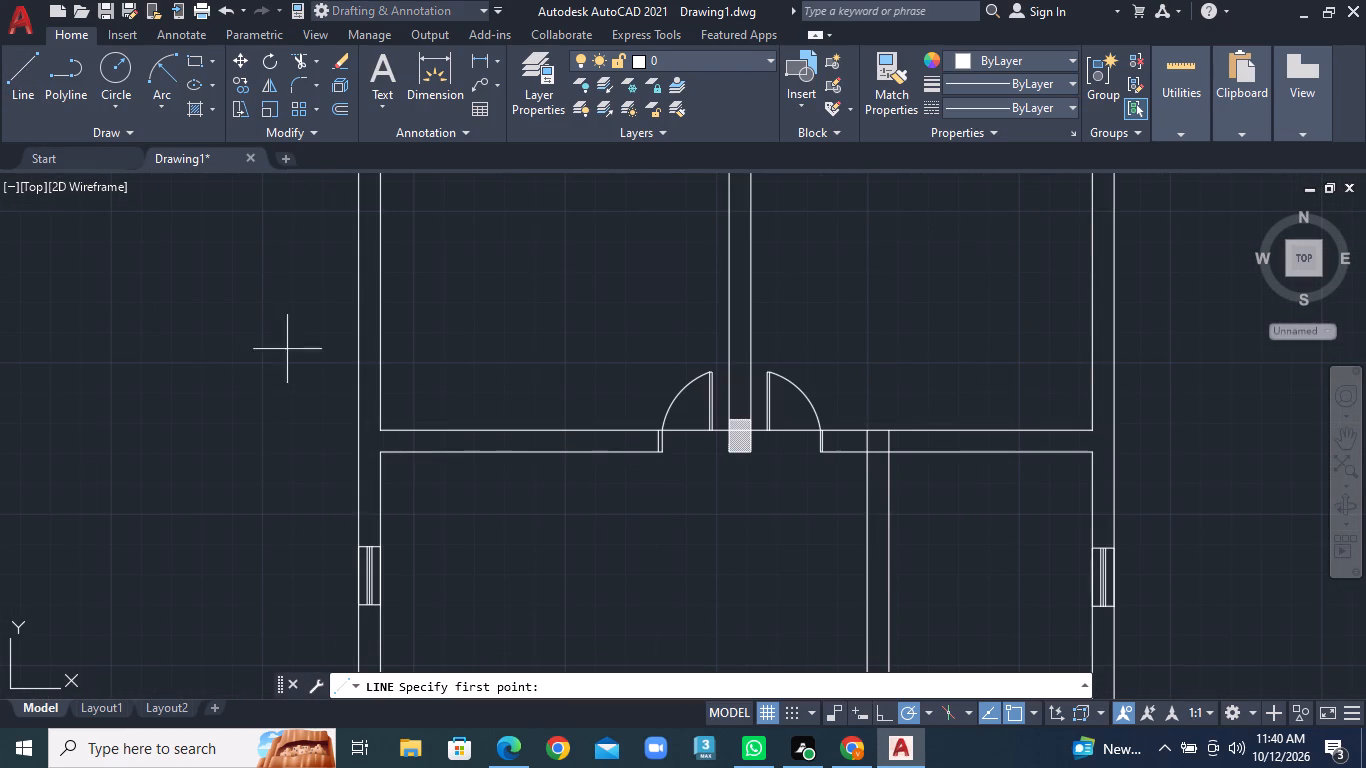
scroll(370, 402, "up", 2)
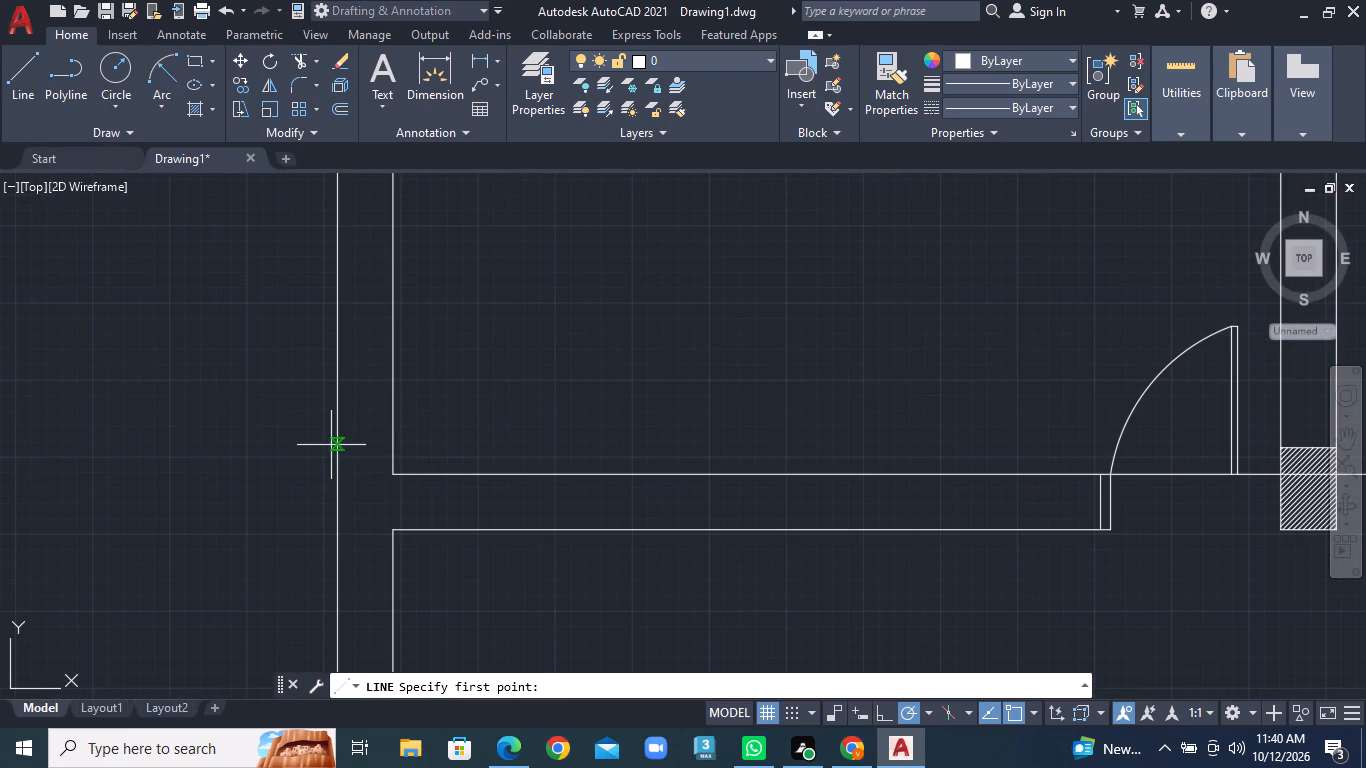
left_click(335, 445)
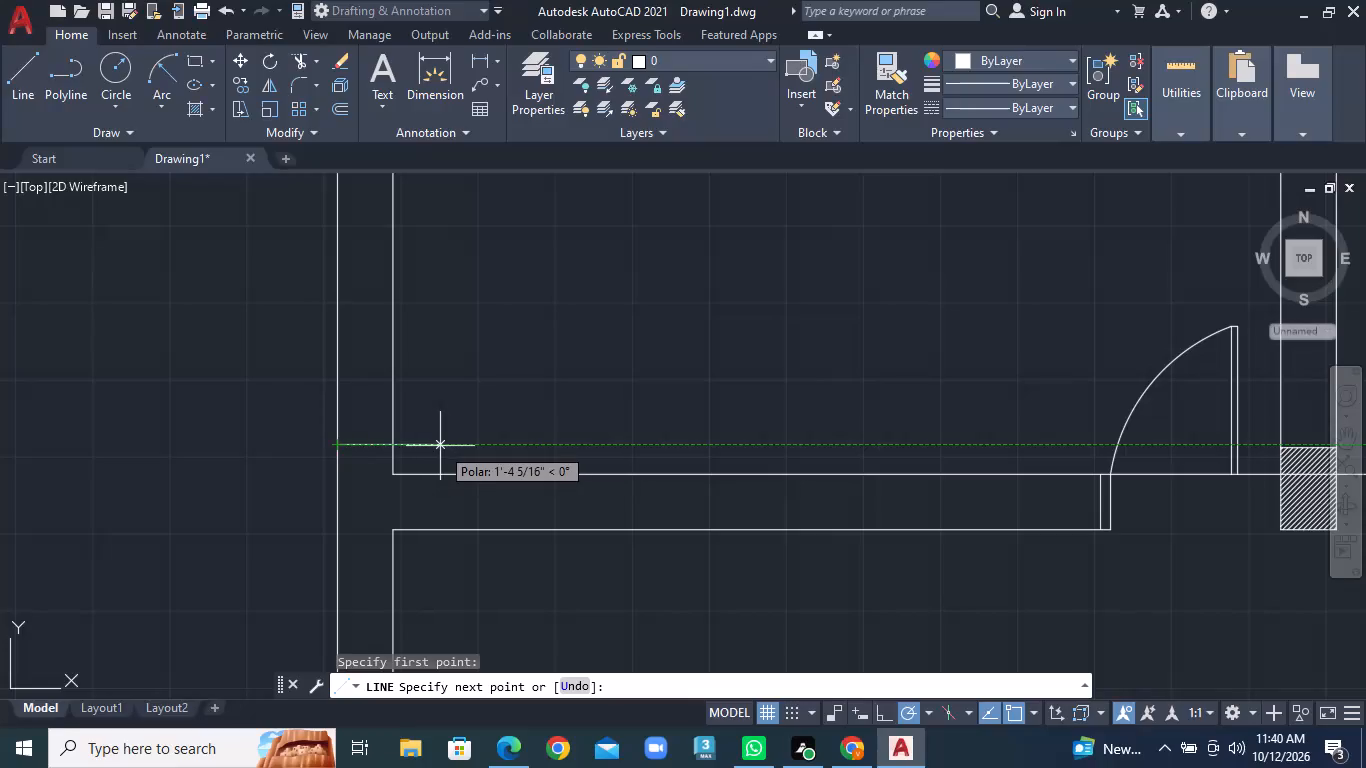
left_click(440, 446)
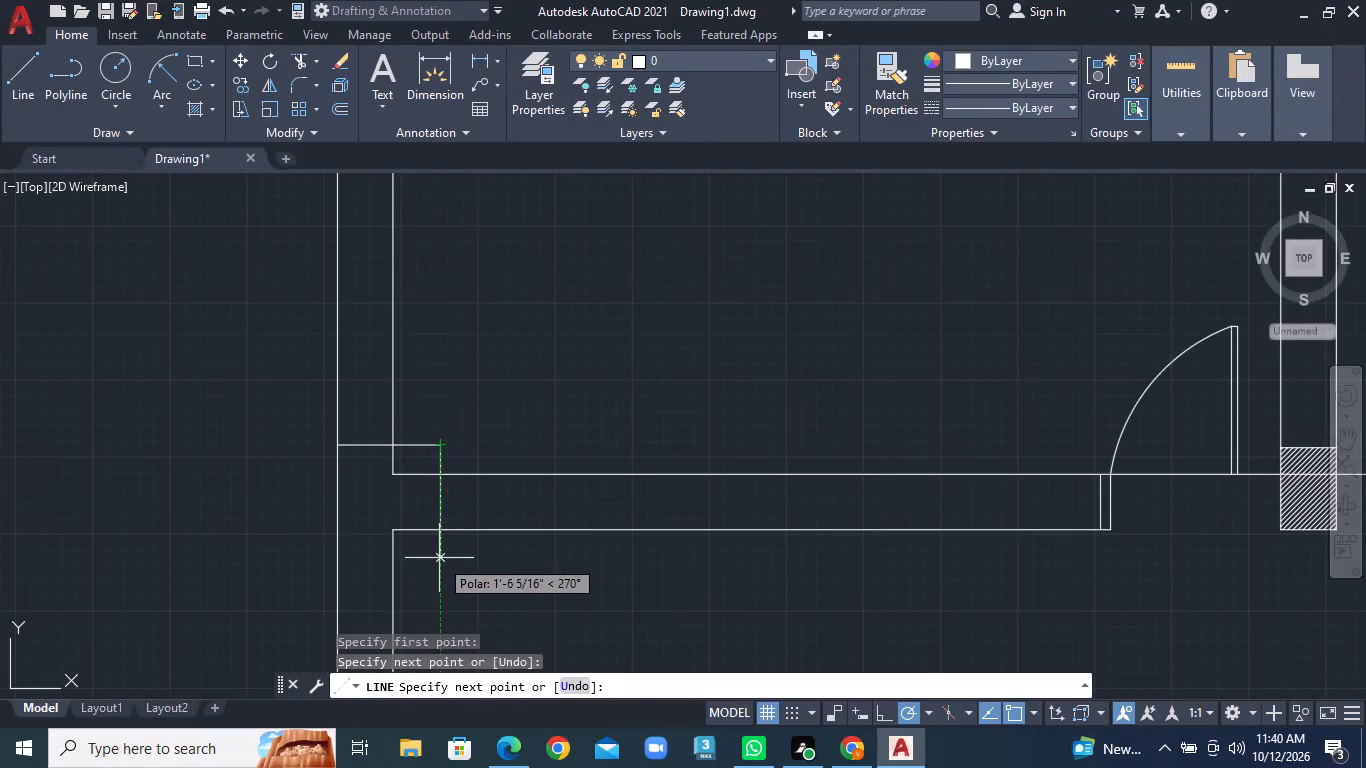
left_click(439, 558)
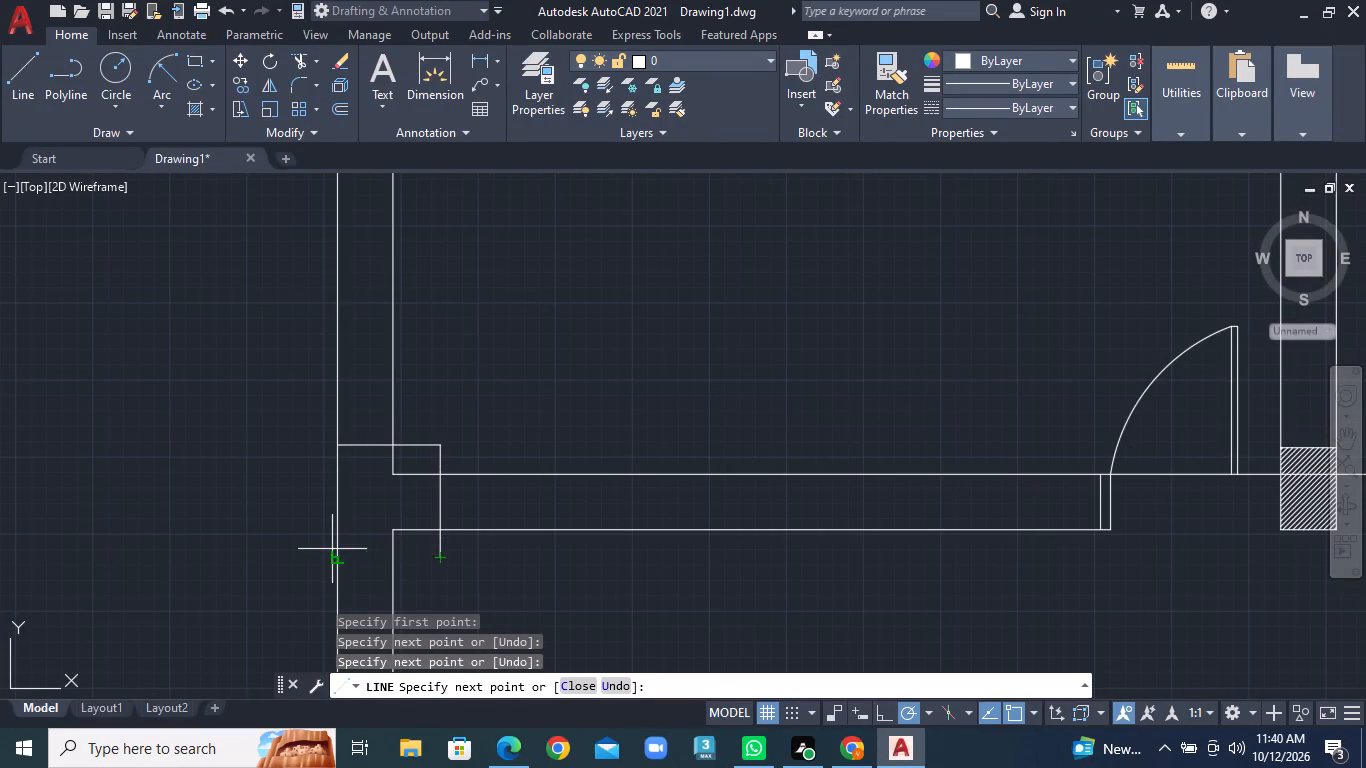
left_click(332, 554)
right_click(332, 554)
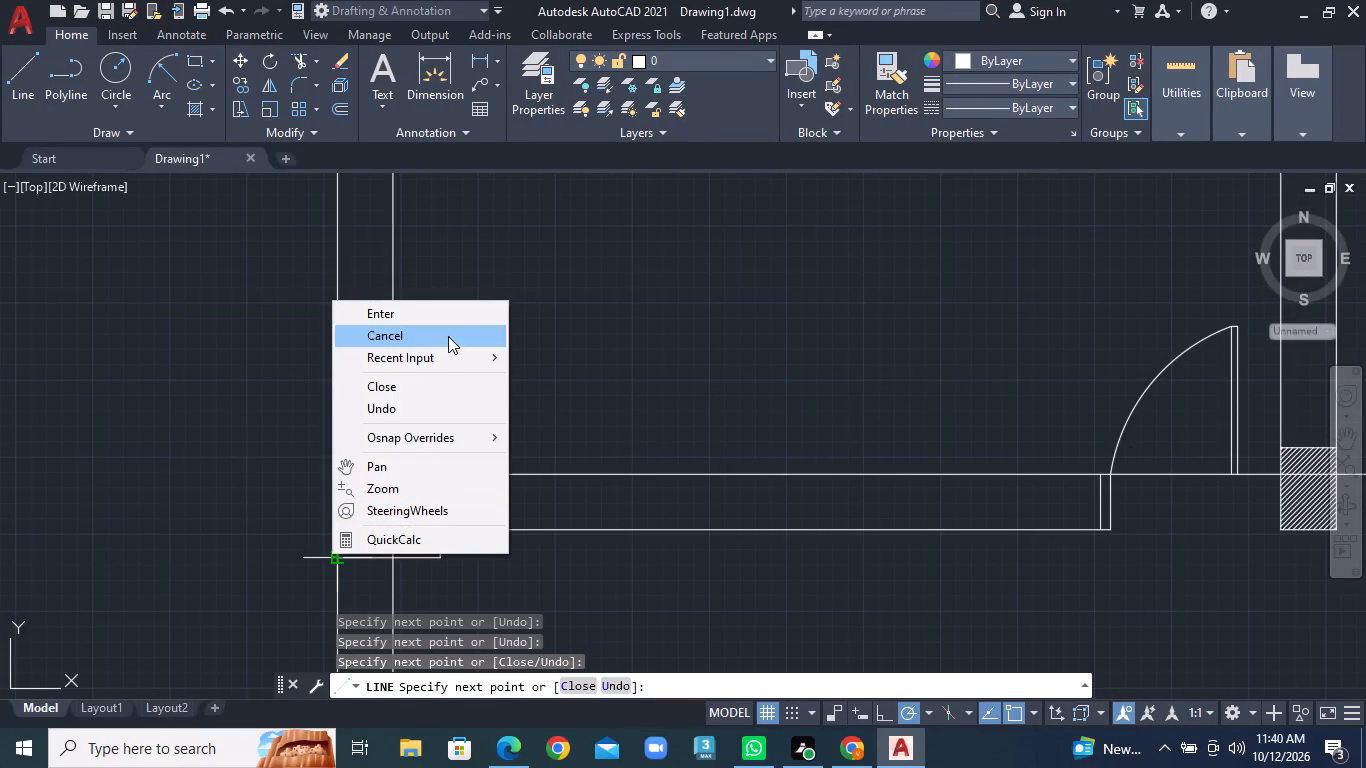
left_click(448, 312)
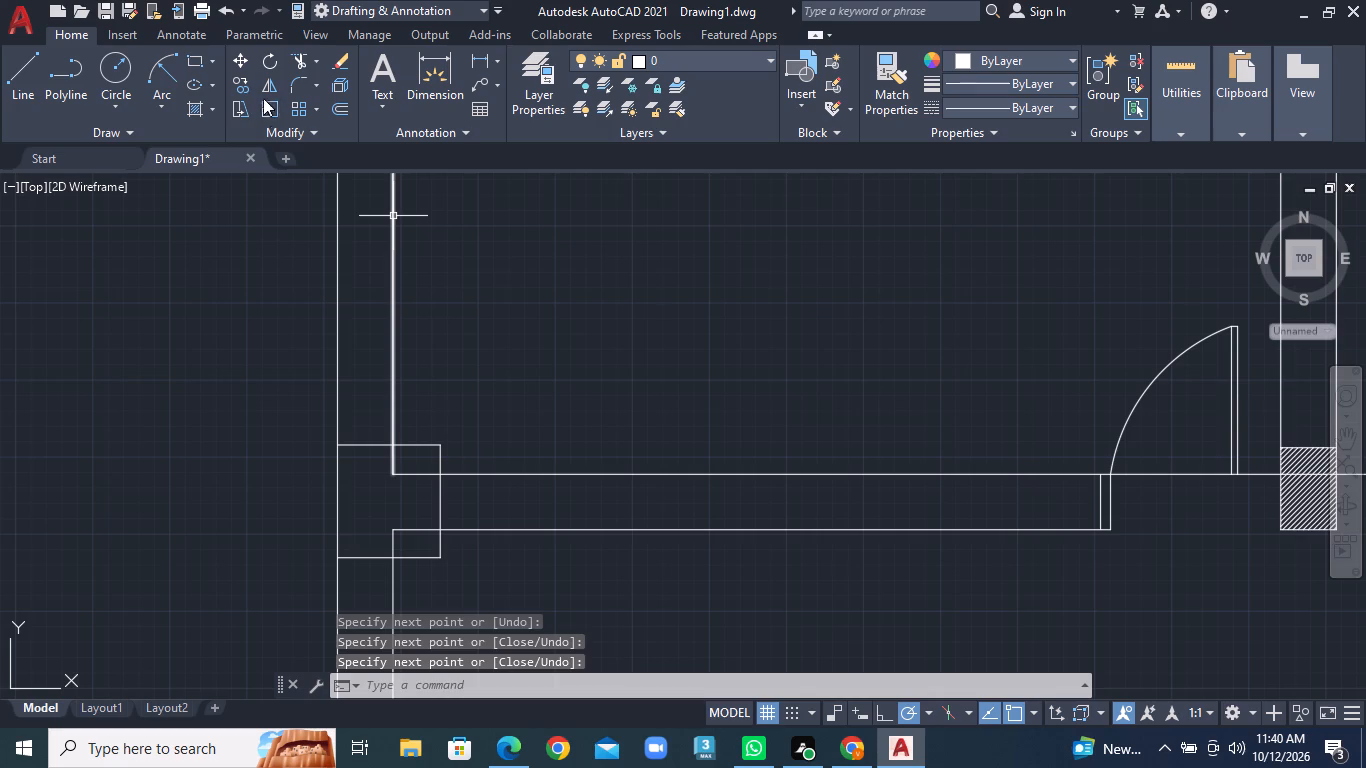
Hatch all three cells of the column at the left outer wall and upper cross wall junction with the ANSI31 pattern.
key("h")
key("a")
key("Return")
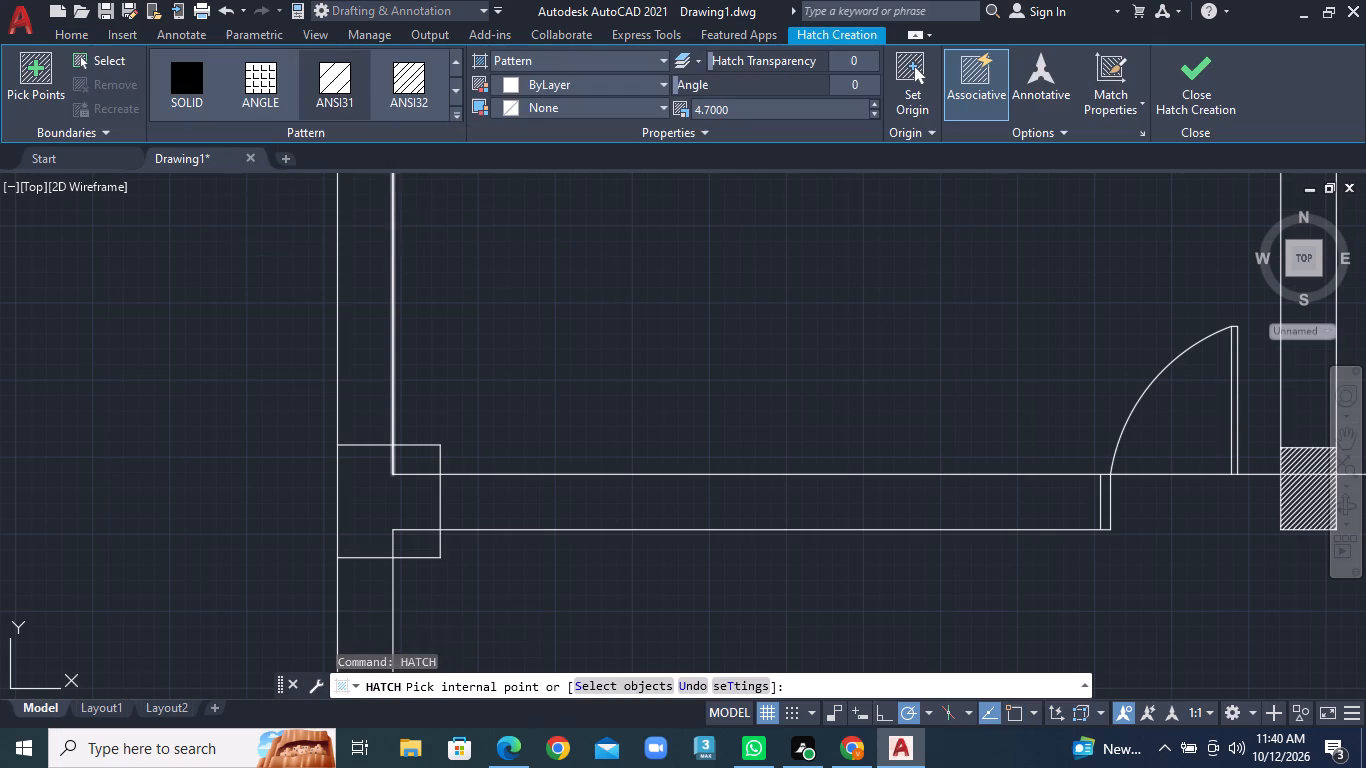
left_click(342, 87)
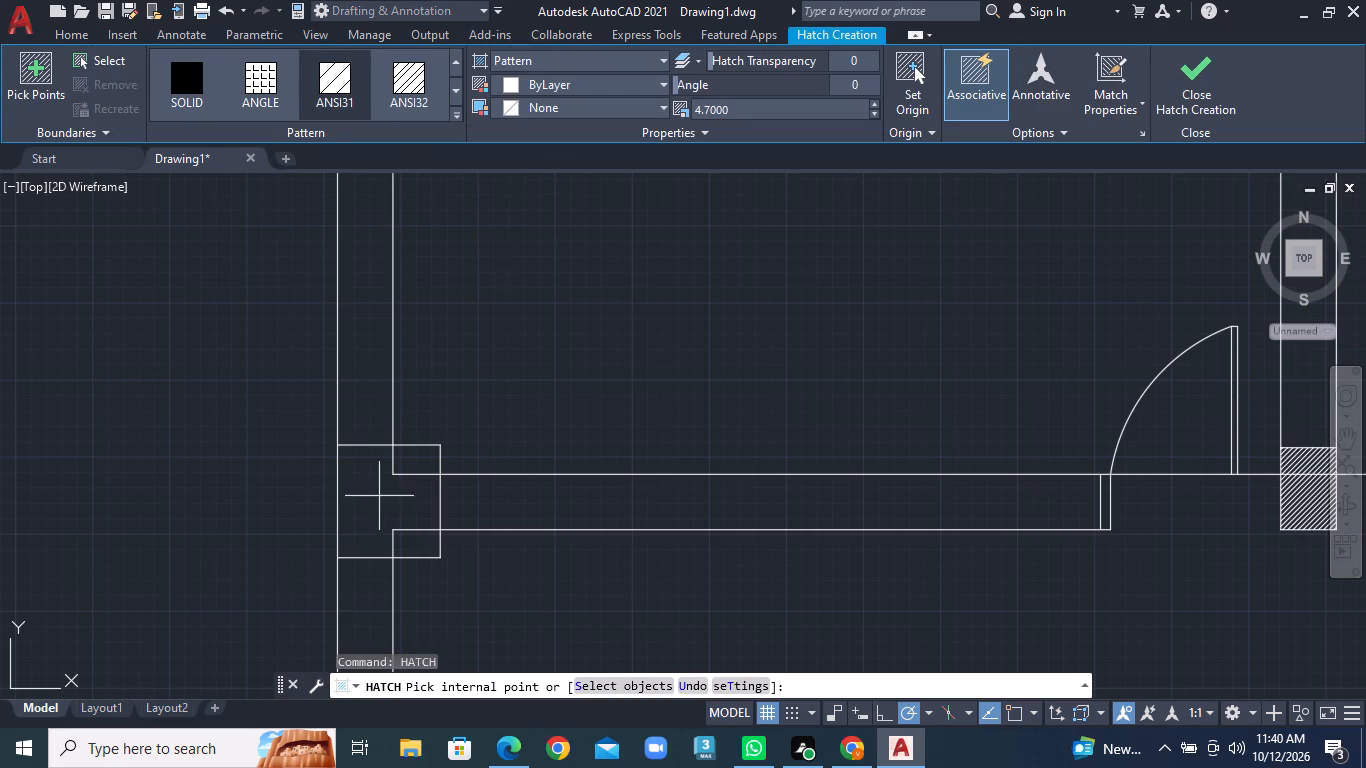
left_click(379, 496)
left_click(413, 467)
left_click(421, 547)
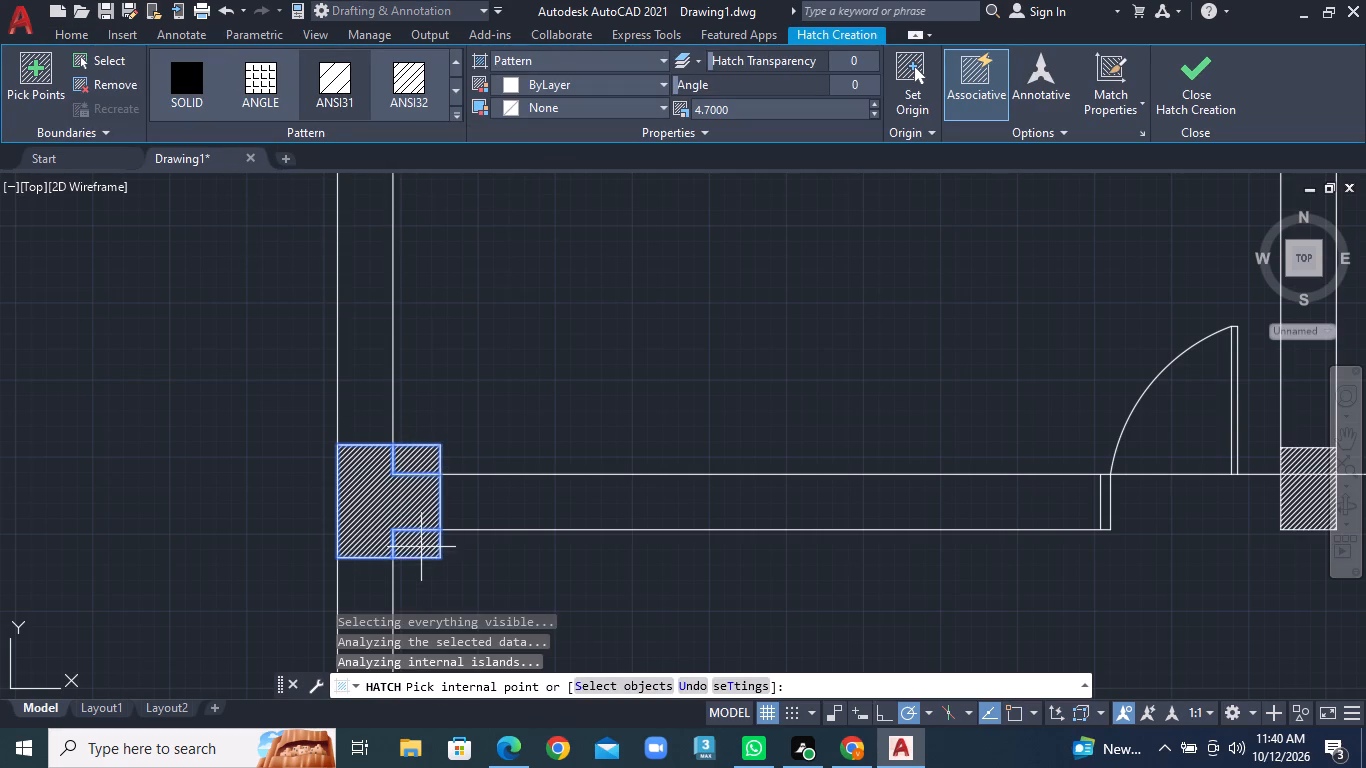
scroll(532, 484, "down", 2)
right_click(532, 476)
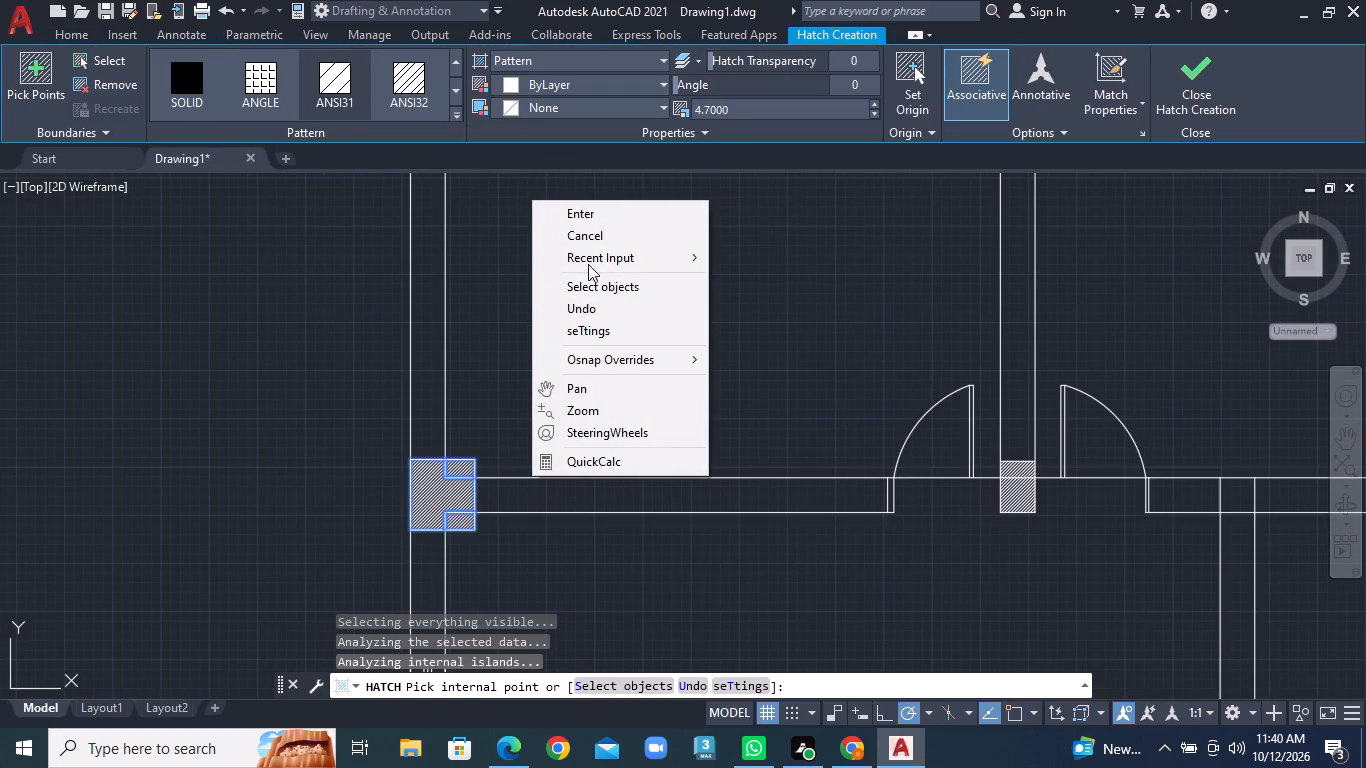
left_click(588, 241)
Draw a three-line column outline where the upper cross wall meets the right outer wall, reaching slightly past the wall faces.
scroll(709, 348, "down", 1)
scroll(787, 425, "down", 2)
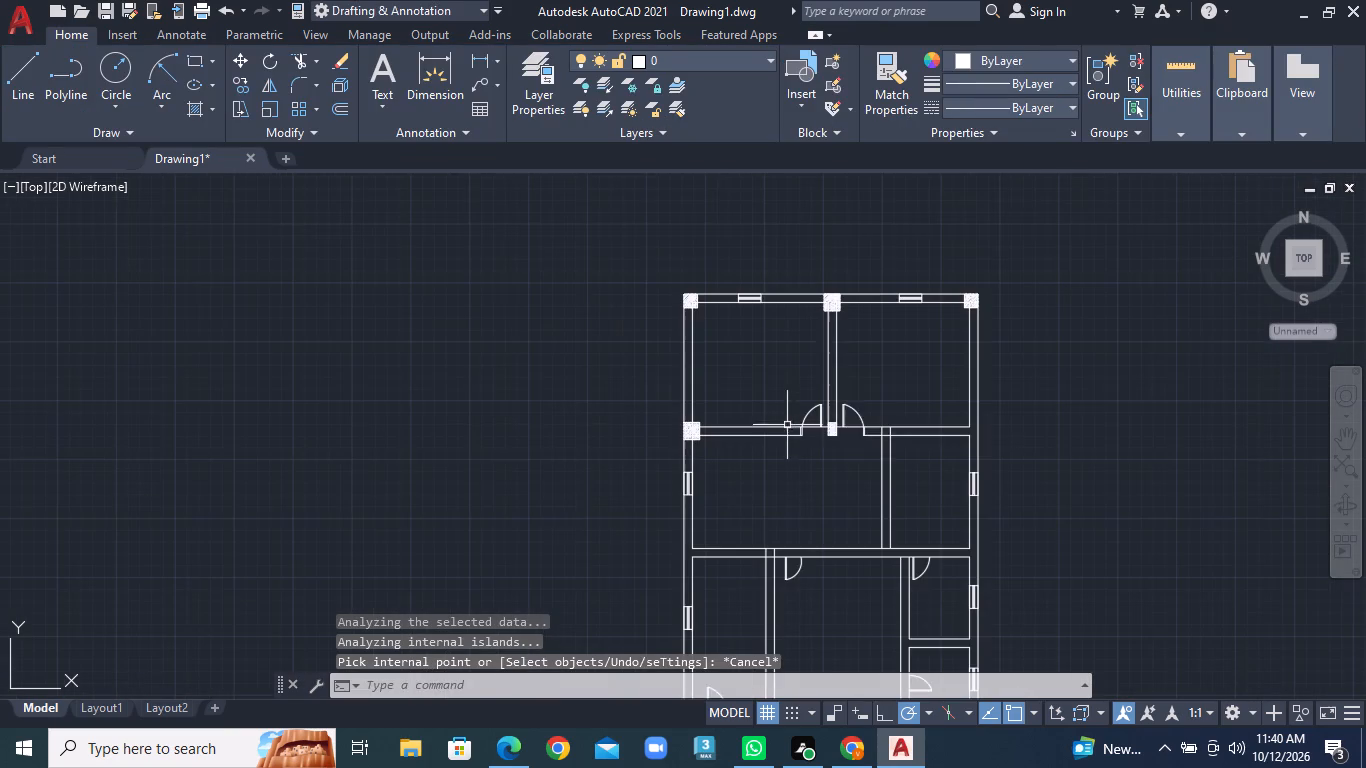
middle_click_drag(866, 429, 563, 445)
scroll(644, 447, "up", 1)
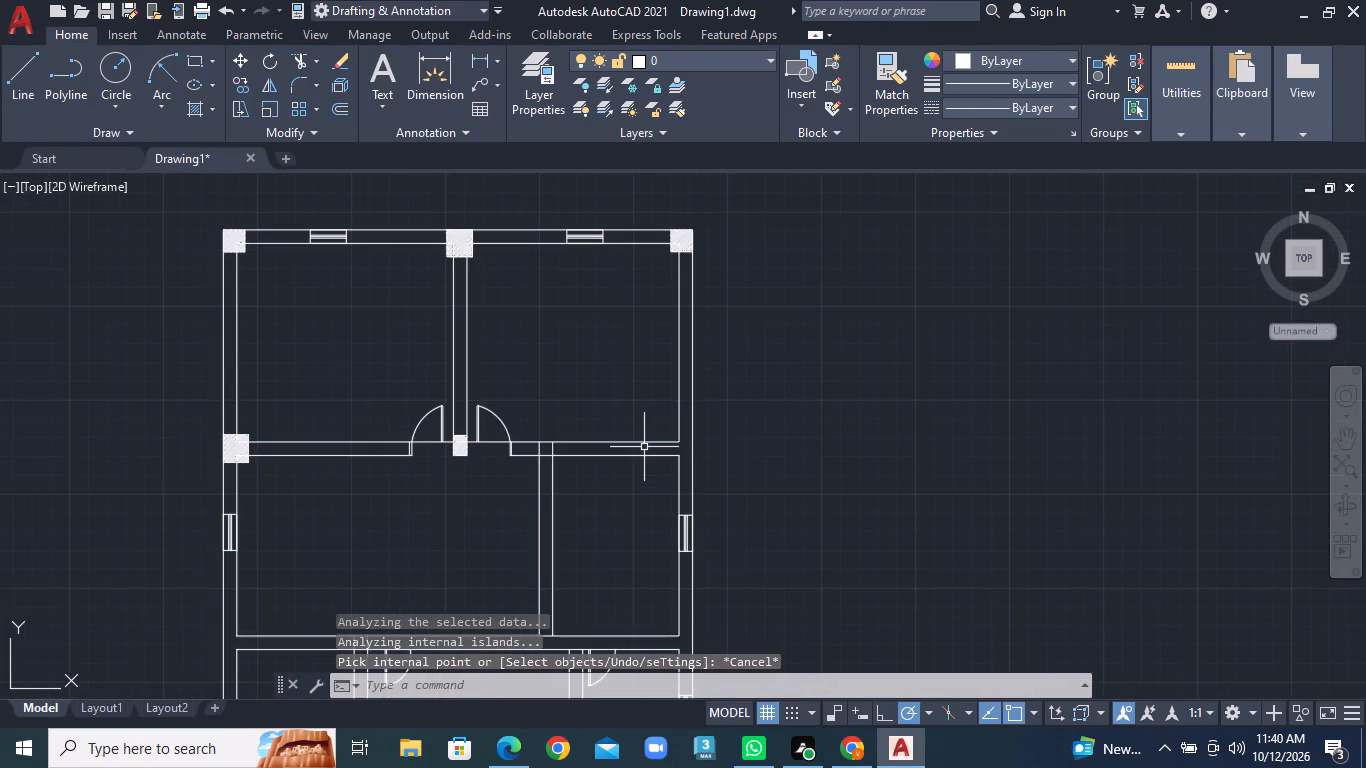
scroll(653, 450, "up", 2)
middle_click_drag(636, 454, 469, 435)
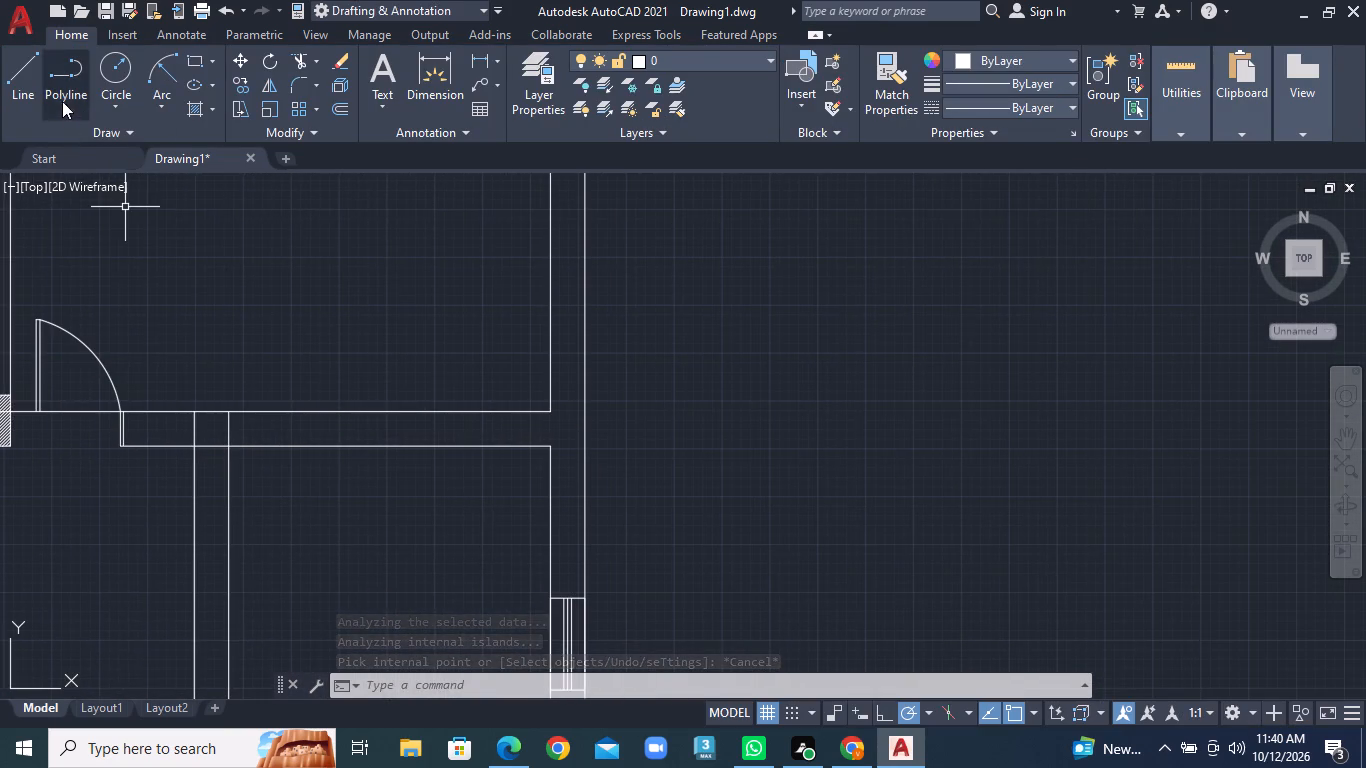
left_click(19, 91)
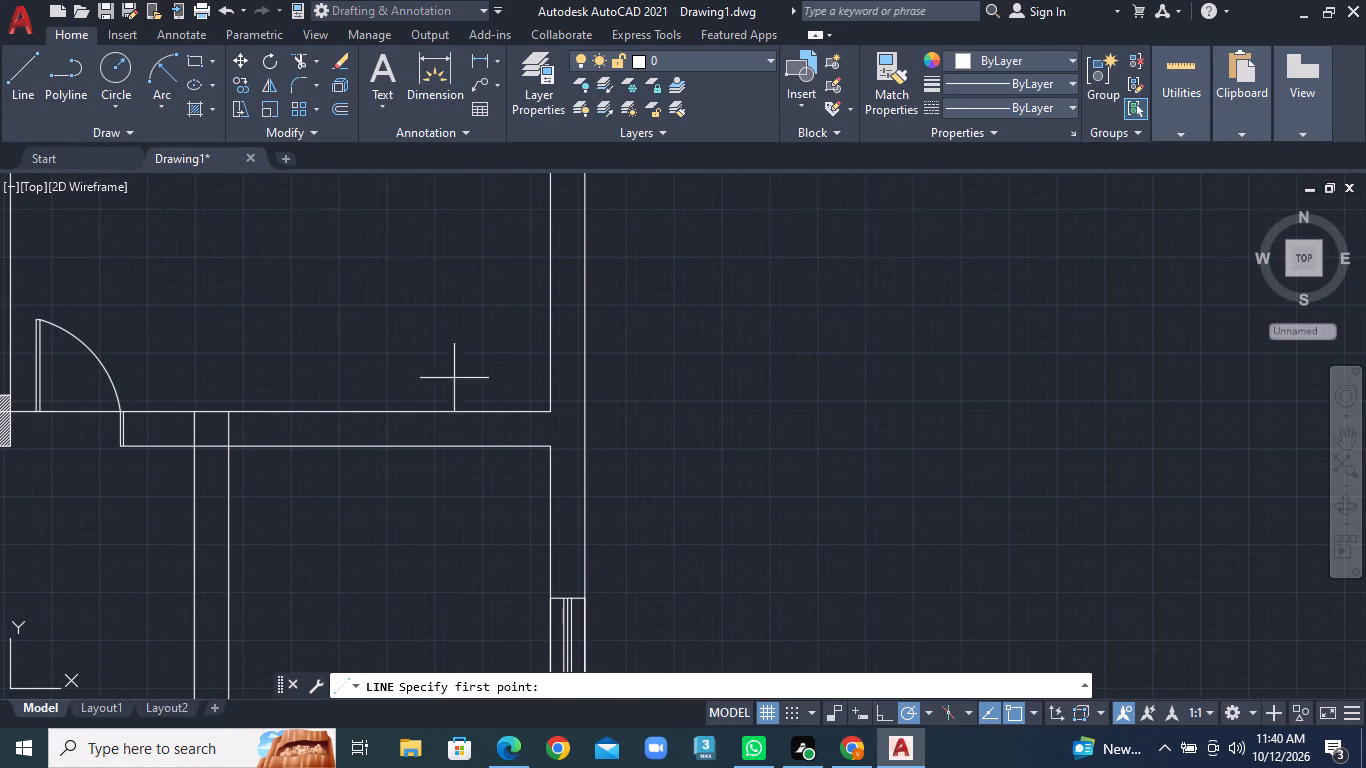
left_click(583, 390)
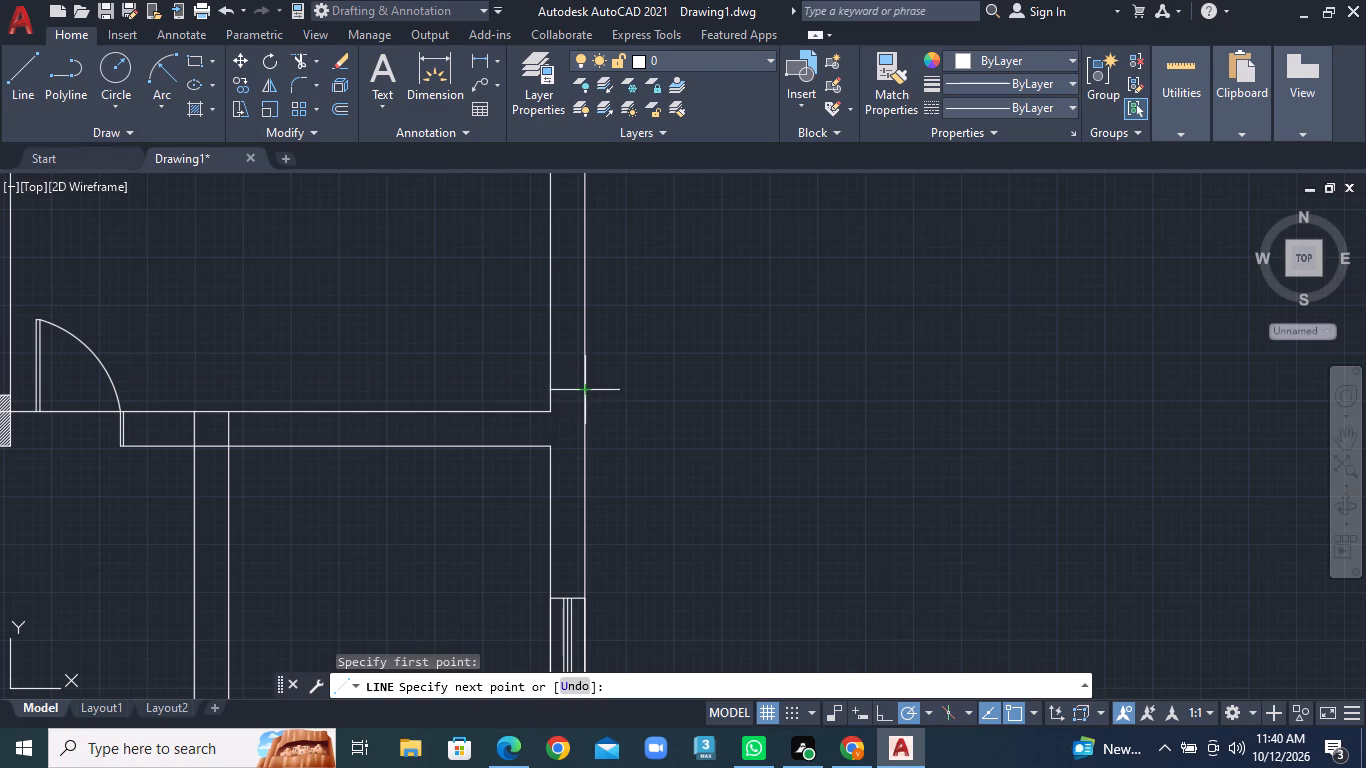
left_click(532, 390)
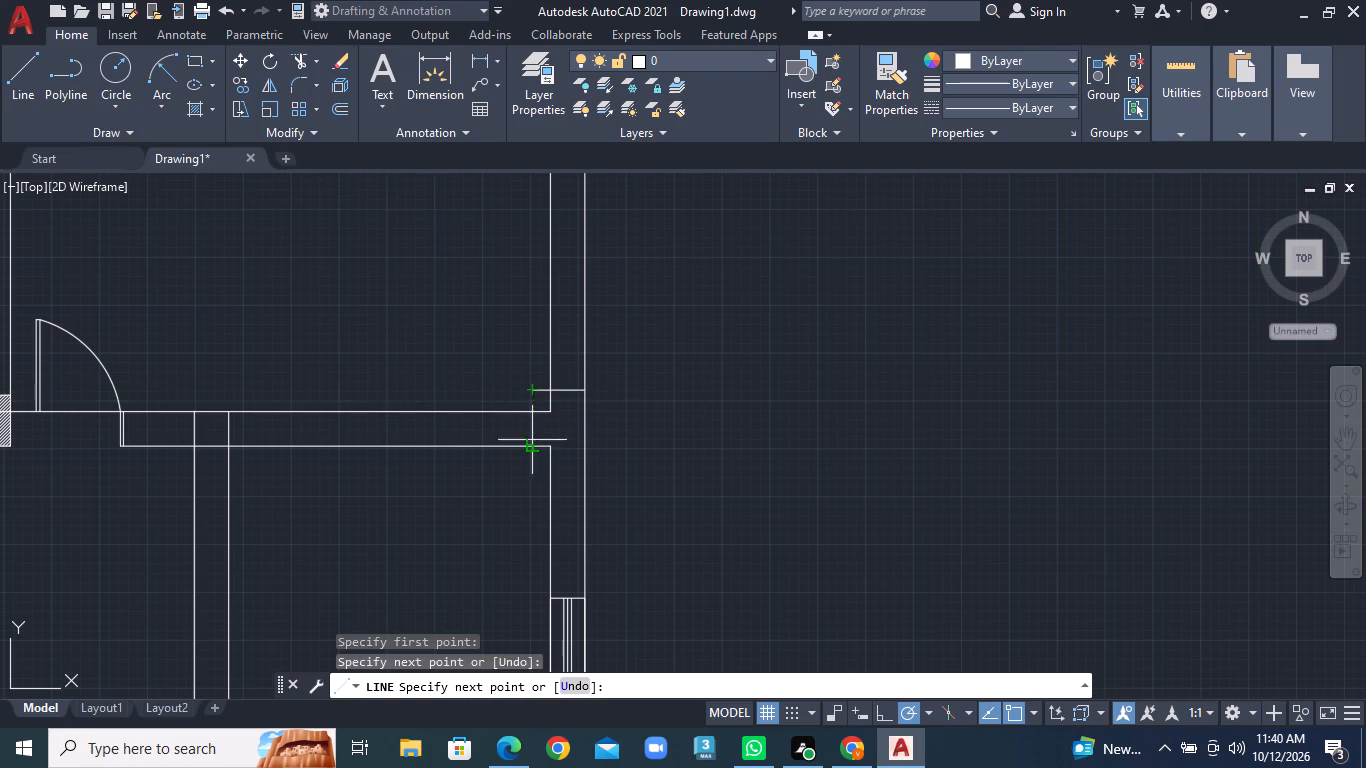
left_click(532, 464)
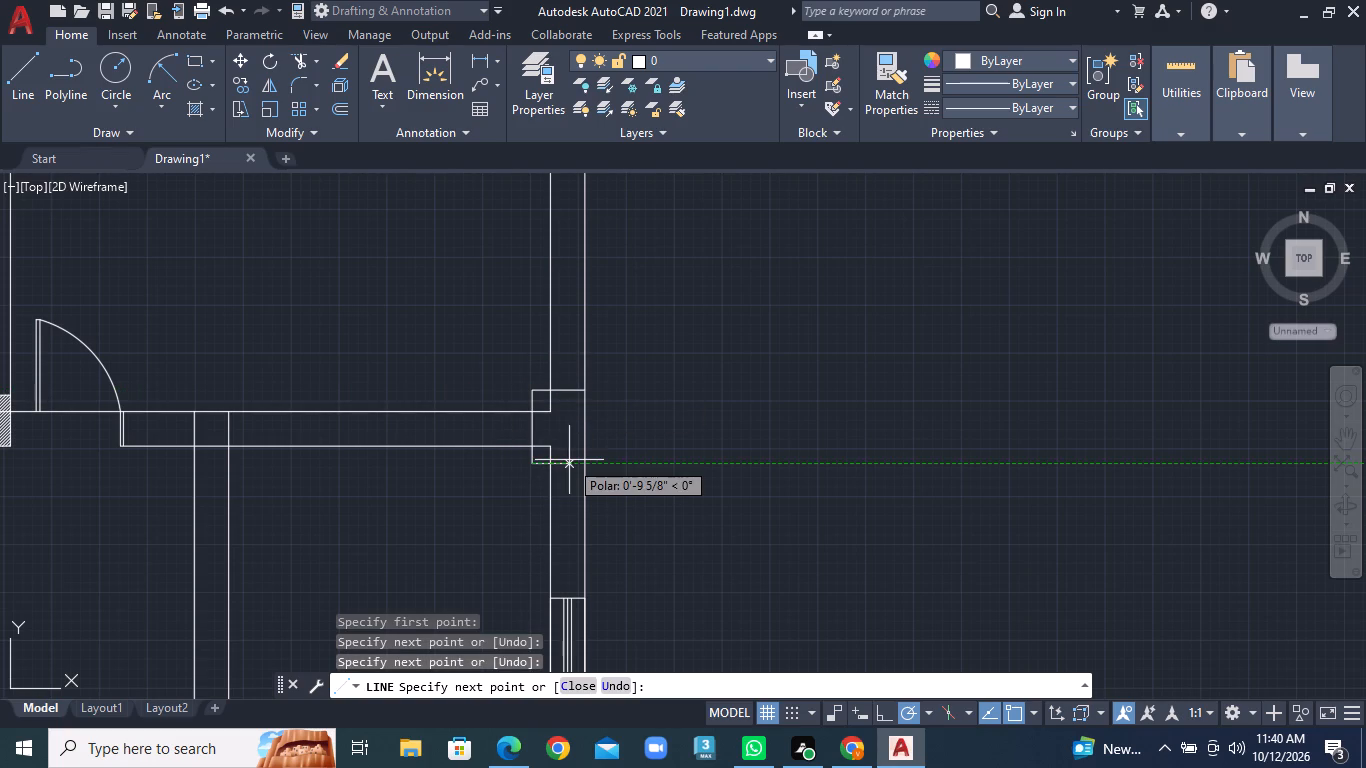
left_click(580, 460)
right_click(580, 460)
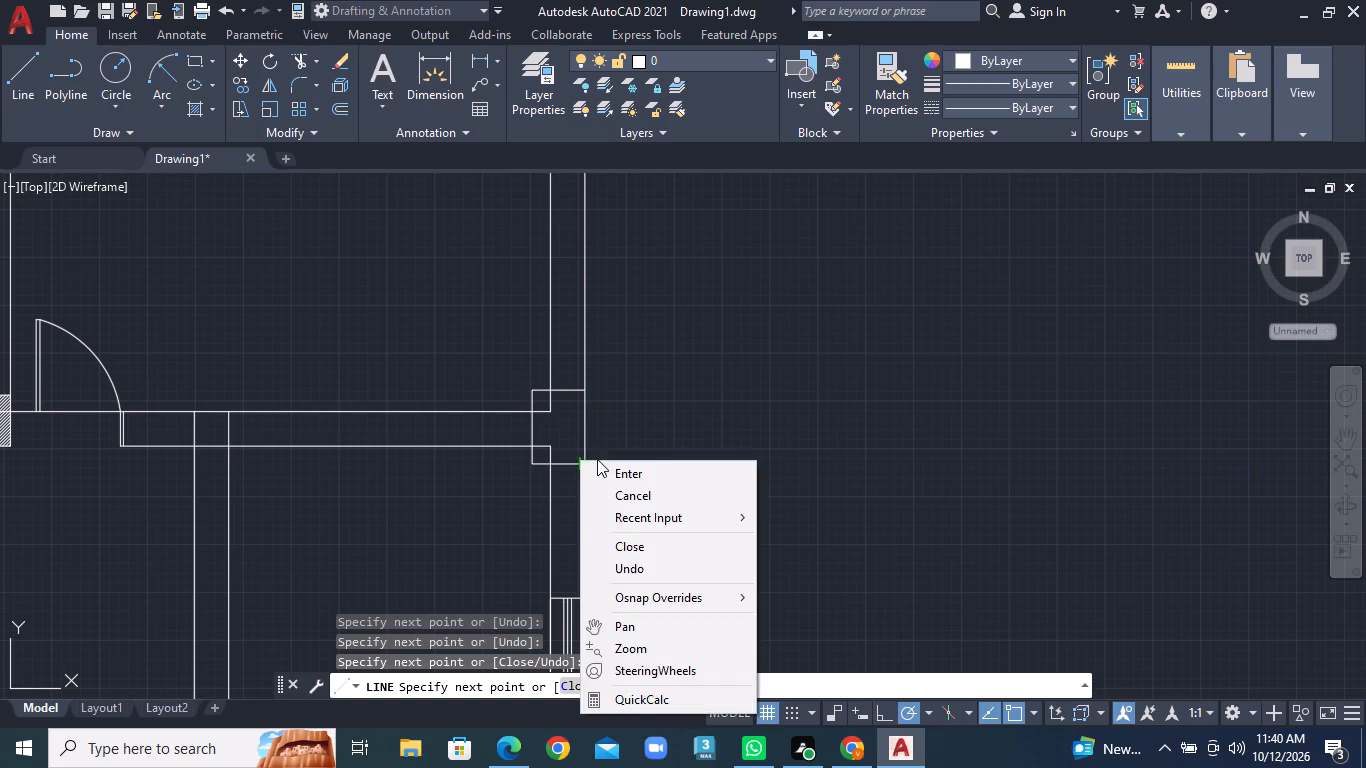
left_click(602, 467)
Hatch all three cells of the column at the right outer wall and upper cross wall junction with the ANSI31 pattern.
type("HA")
key("space")
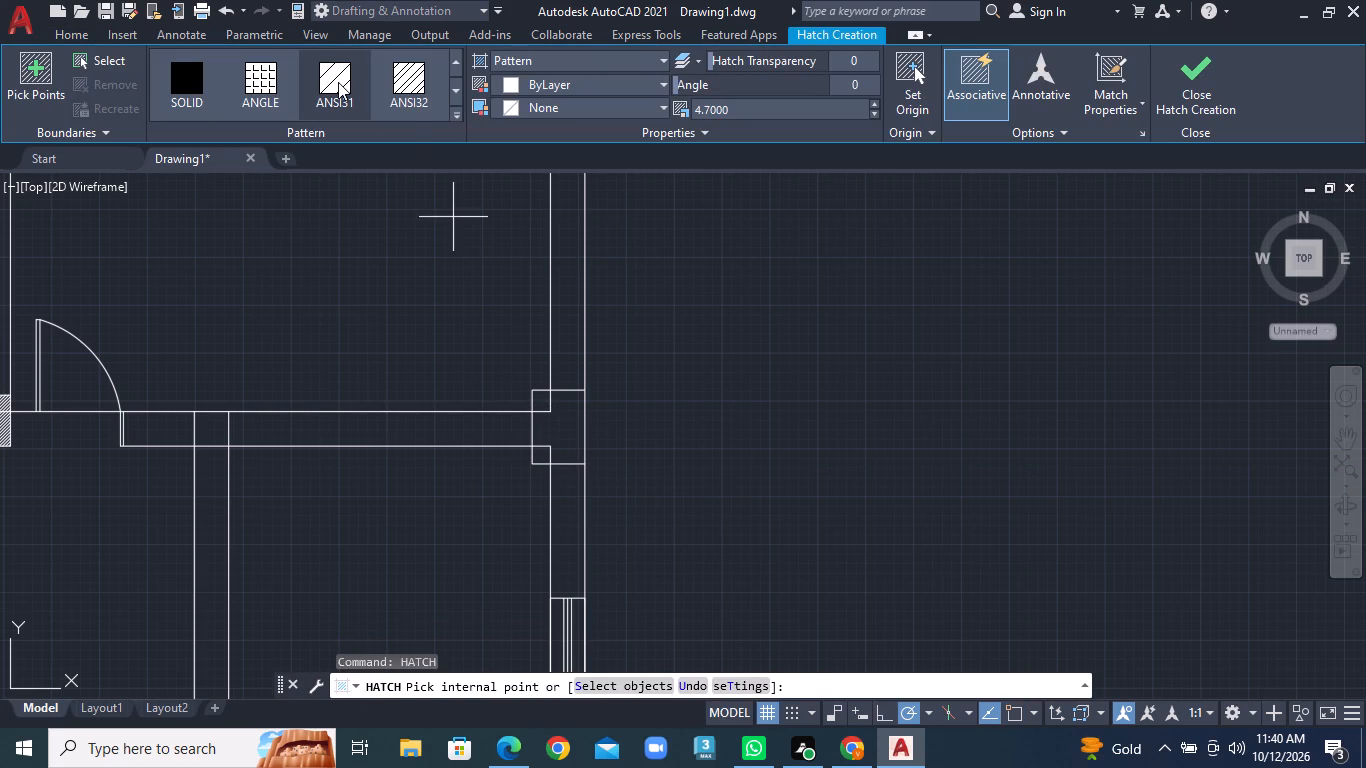
left_click(338, 82)
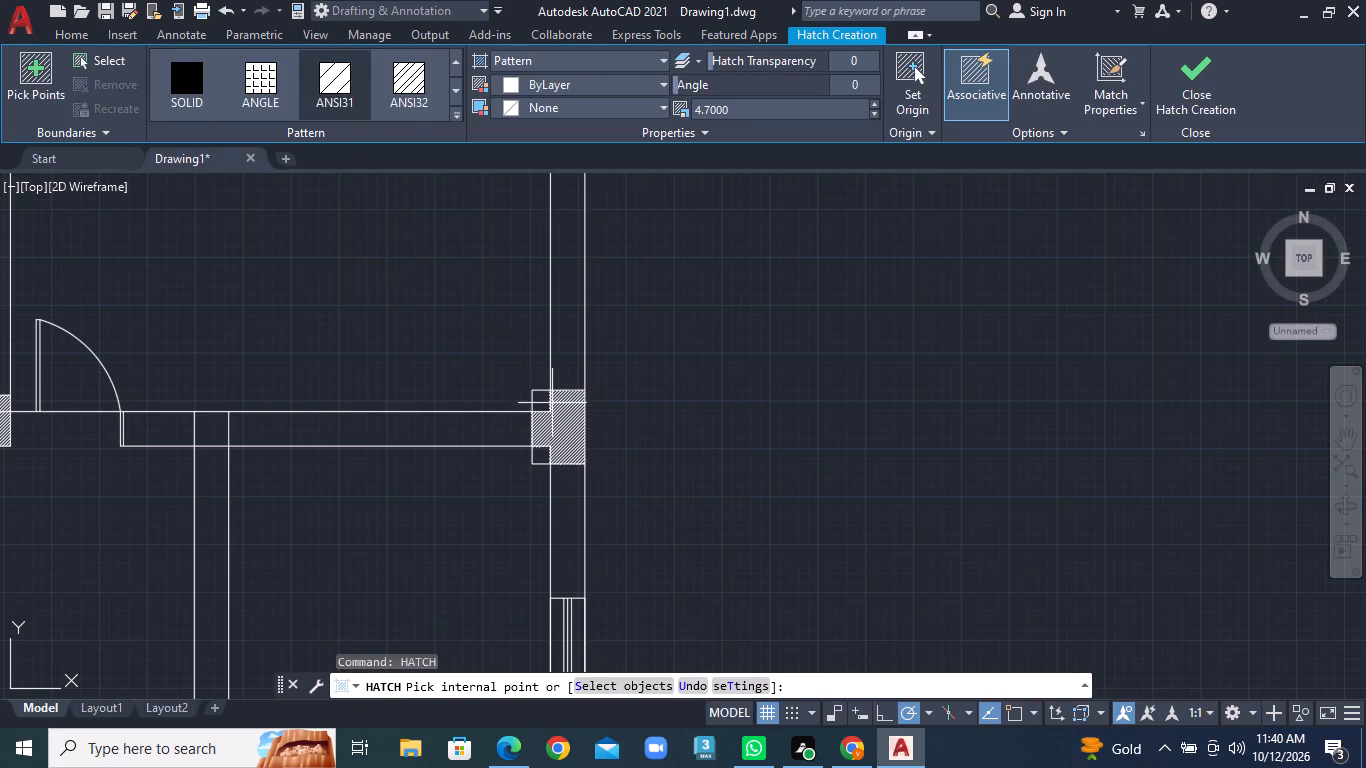
left_click(552, 403)
left_click(546, 402)
left_click(545, 453)
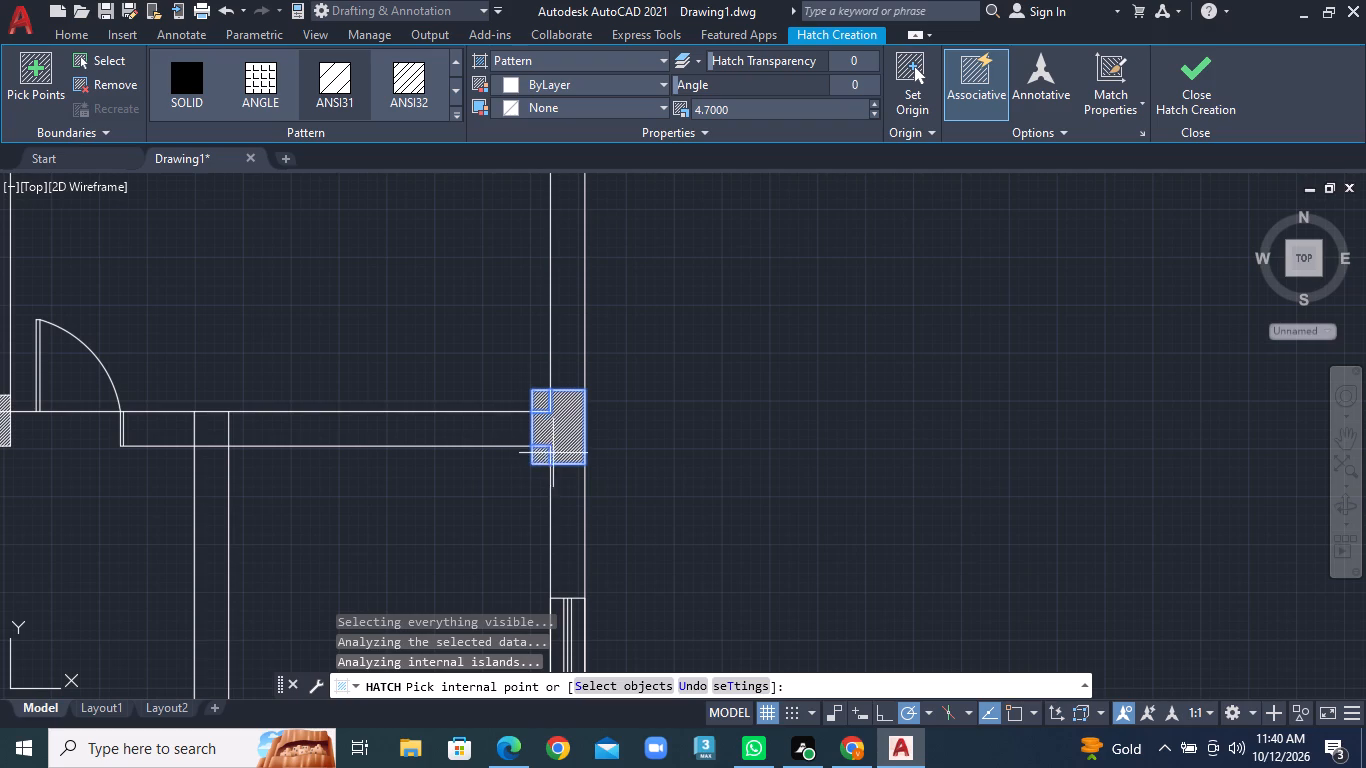
right_click(626, 416)
left_click(687, 446)
Draw a three-line column outline where the lower full-width cross wall meets the right outer wall, reaching slightly past the inner wall faces.
scroll(675, 440, "down", 3)
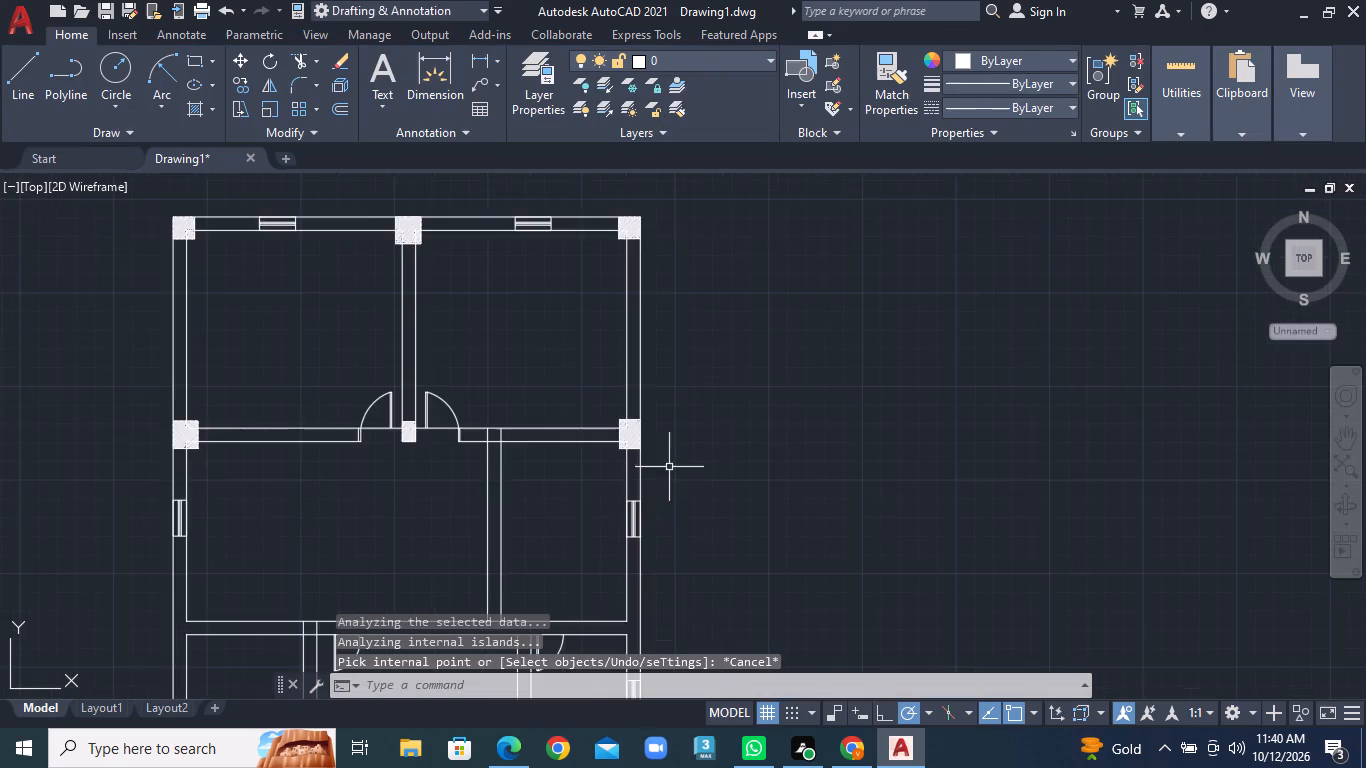
scroll(664, 484, "down", 2)
middle_click_drag(666, 513, 656, 334)
scroll(642, 363, "up", 1)
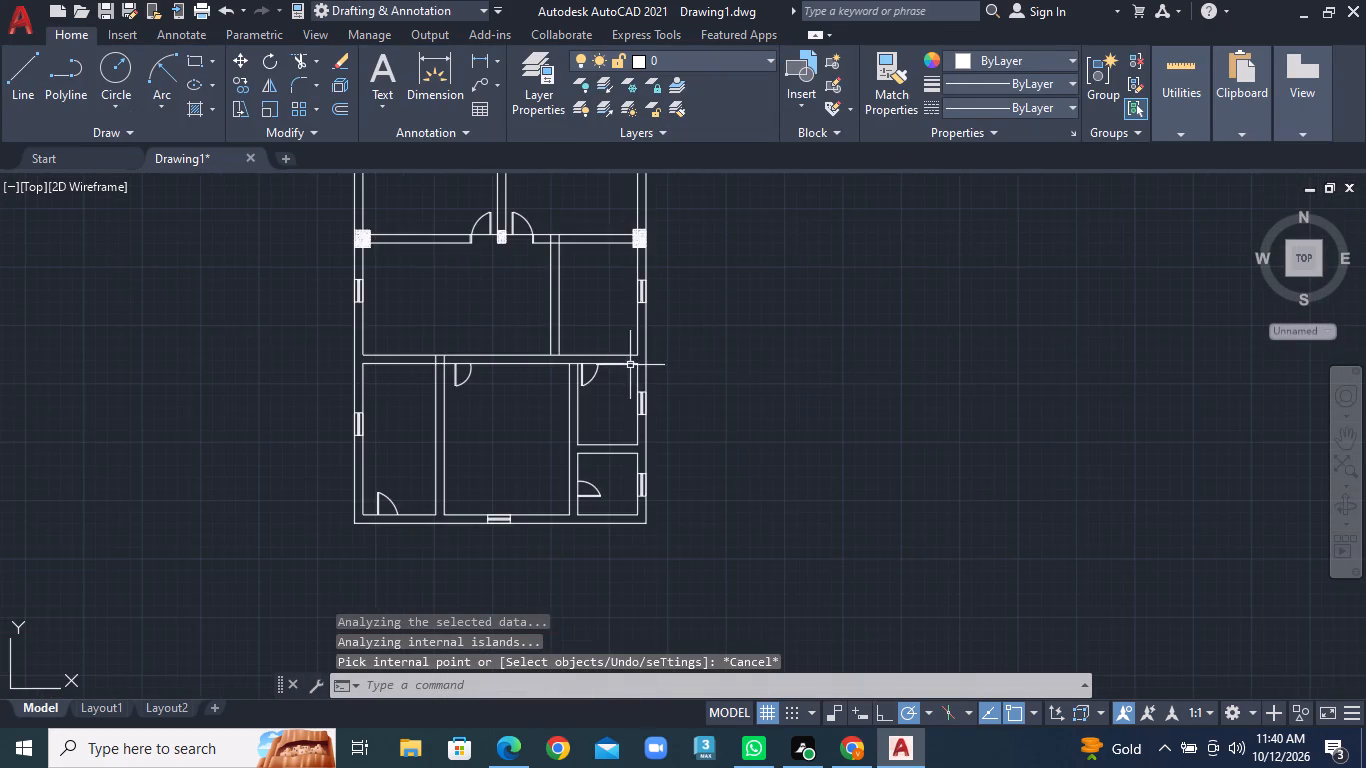
scroll(630, 365, "up", 3)
middle_click_drag(641, 344, 558, 387)
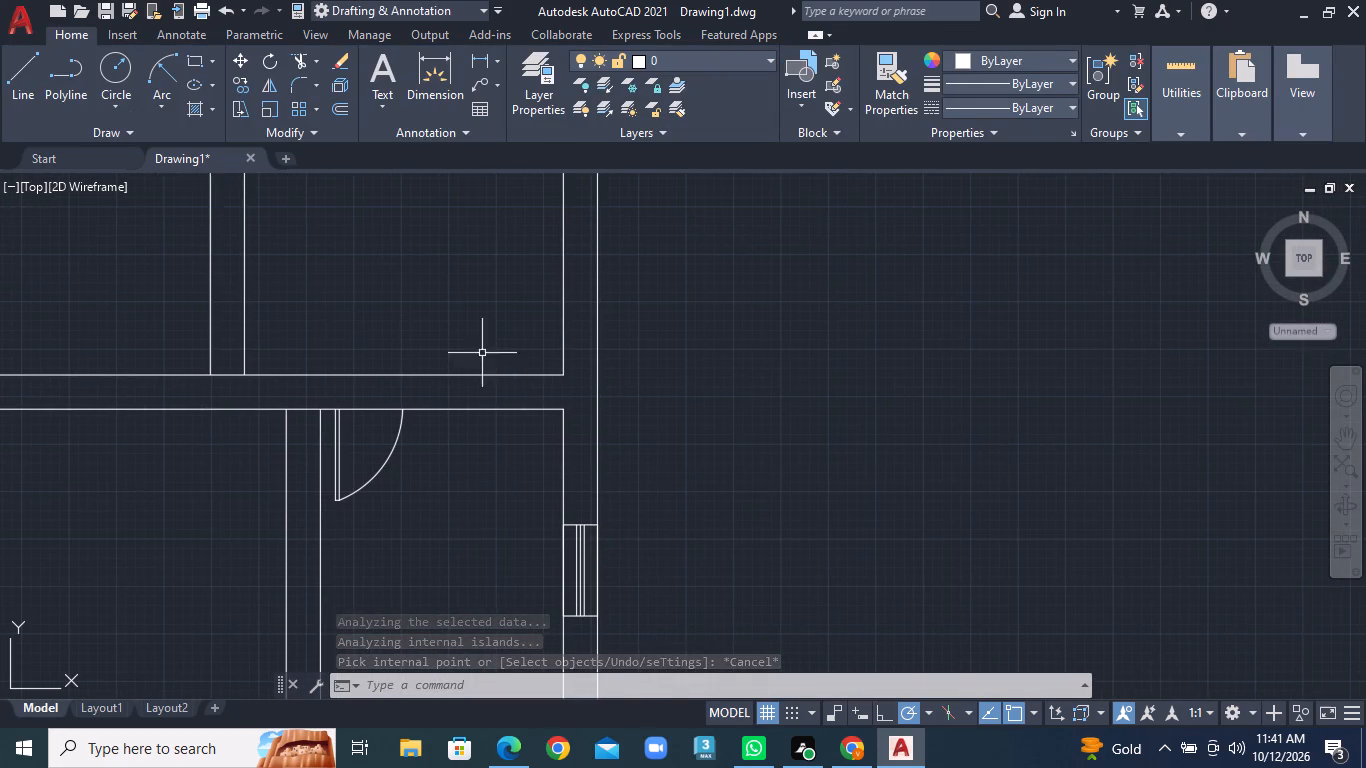
left_click(8, 72)
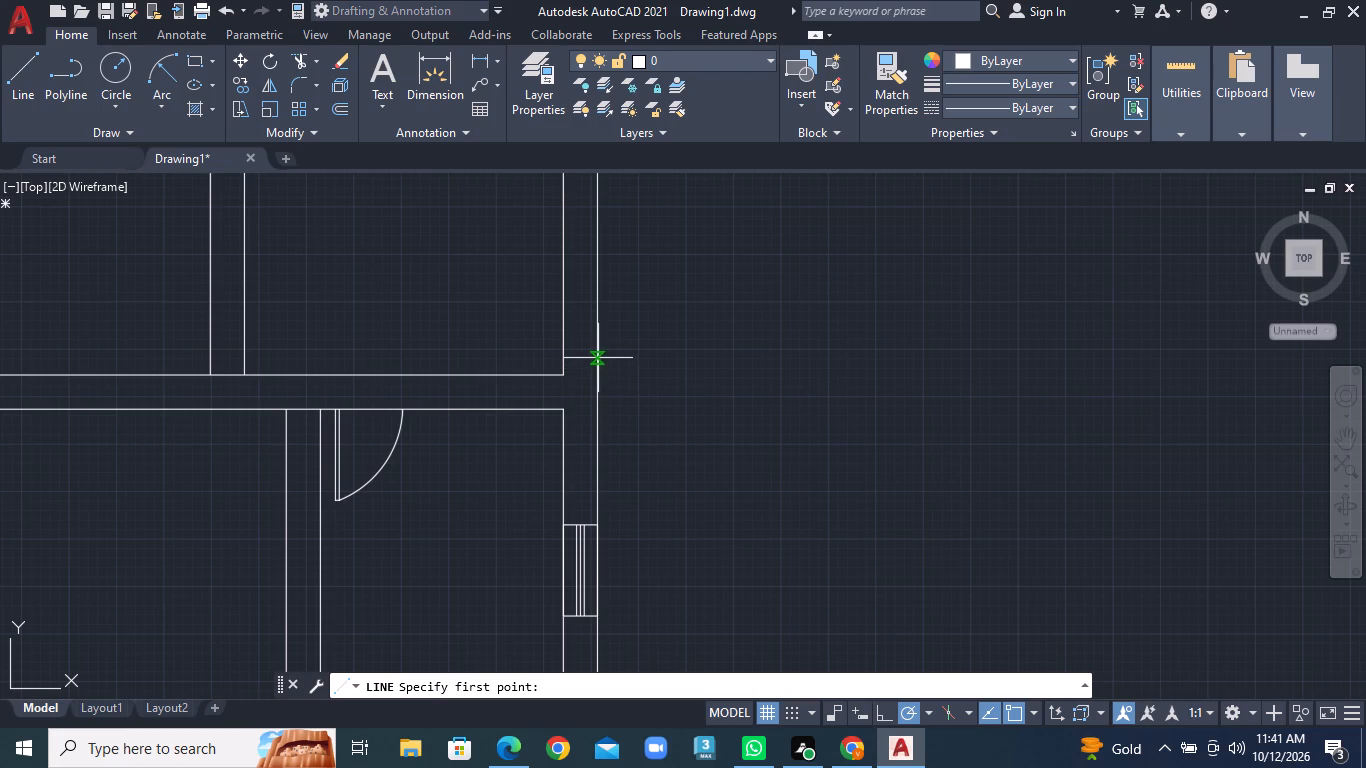
left_click(598, 358)
left_click(544, 358)
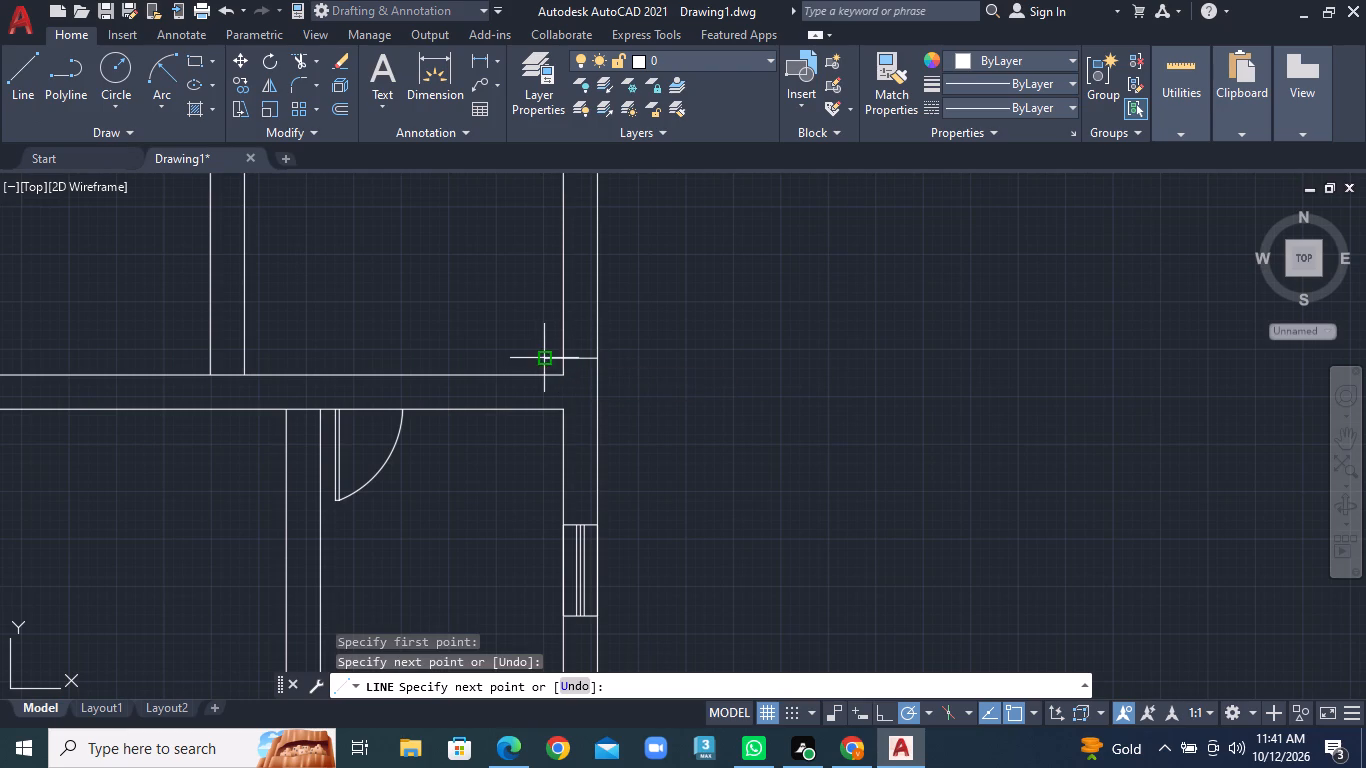
left_click(550, 421)
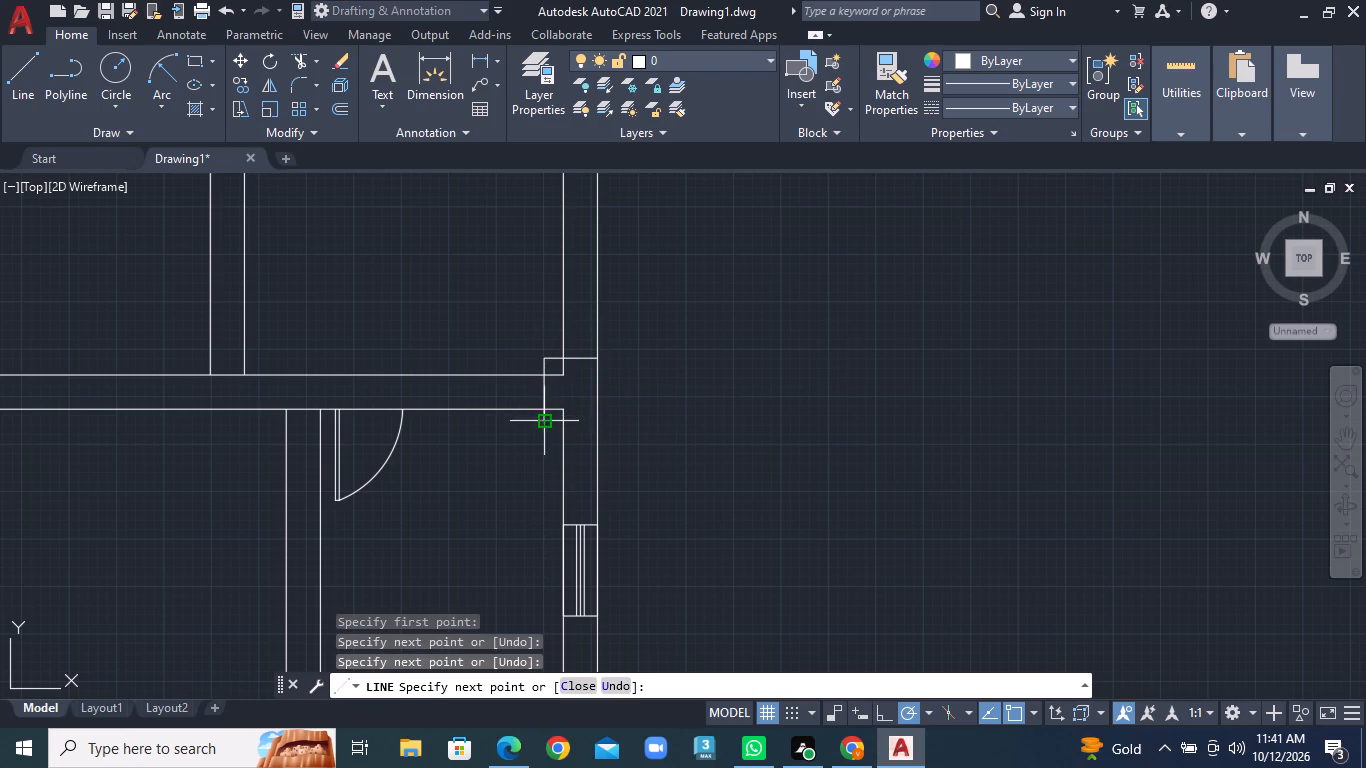
left_click(599, 421)
scroll(599, 421, "up", 1)
right_click(599, 421)
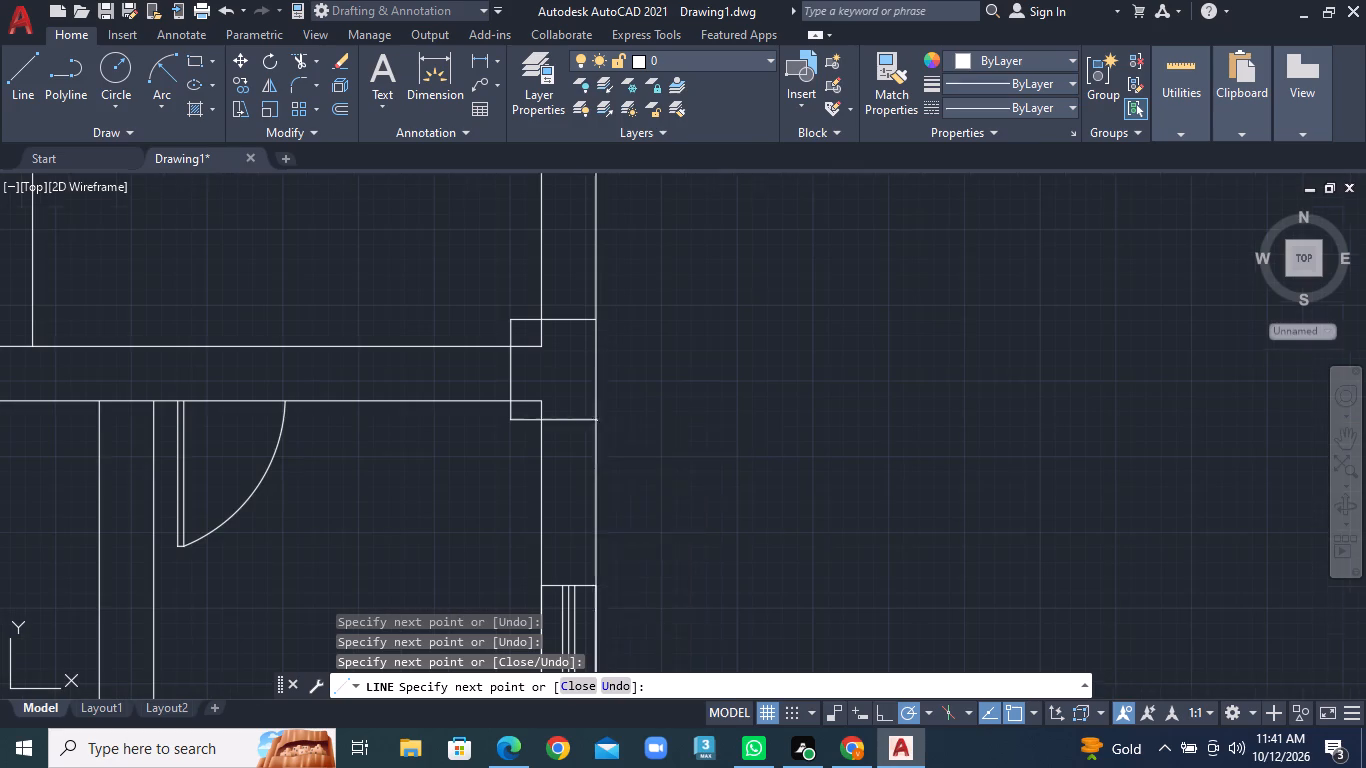
left_click(634, 433)
Hatch all three cells of the column at the right outer wall and lower cross wall junction with the ANSI31 pattern.
type("HA")
key("Return")
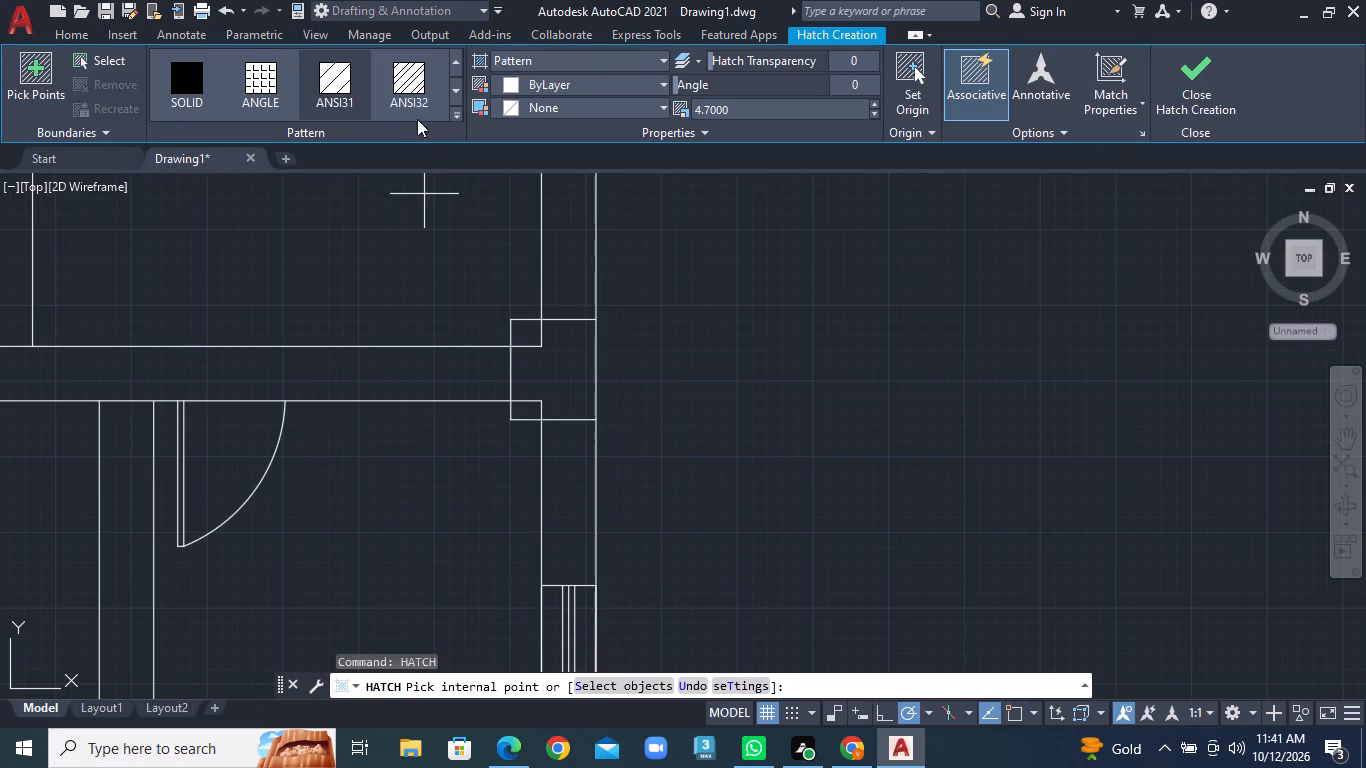
left_click(335, 86)
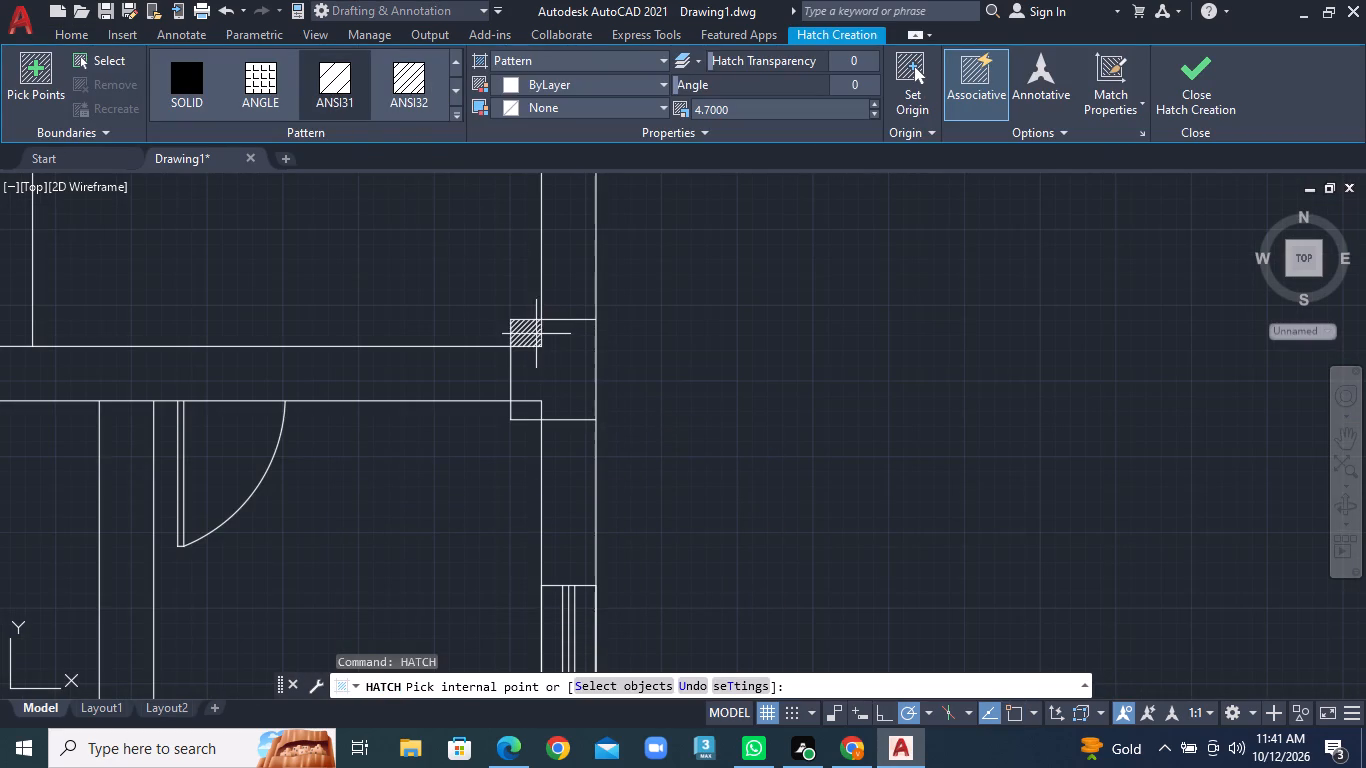
left_click(533, 333)
left_click(548, 365)
left_click(525, 403)
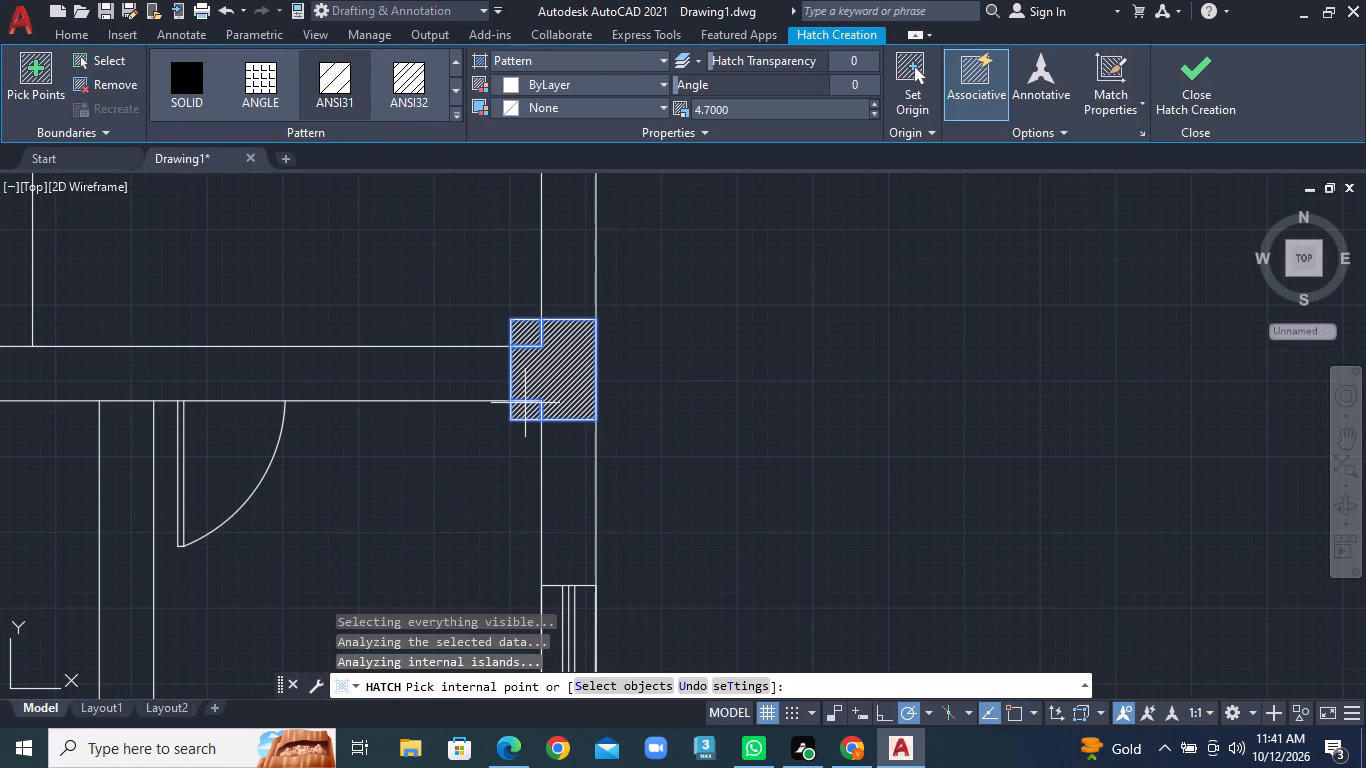
right_click(658, 341)
left_click(695, 380)
Draw a three-line column outline where the lower full-width cross wall meets the left outer wall, reaching slightly past the inner wall faces.
scroll(576, 456, "down", 3)
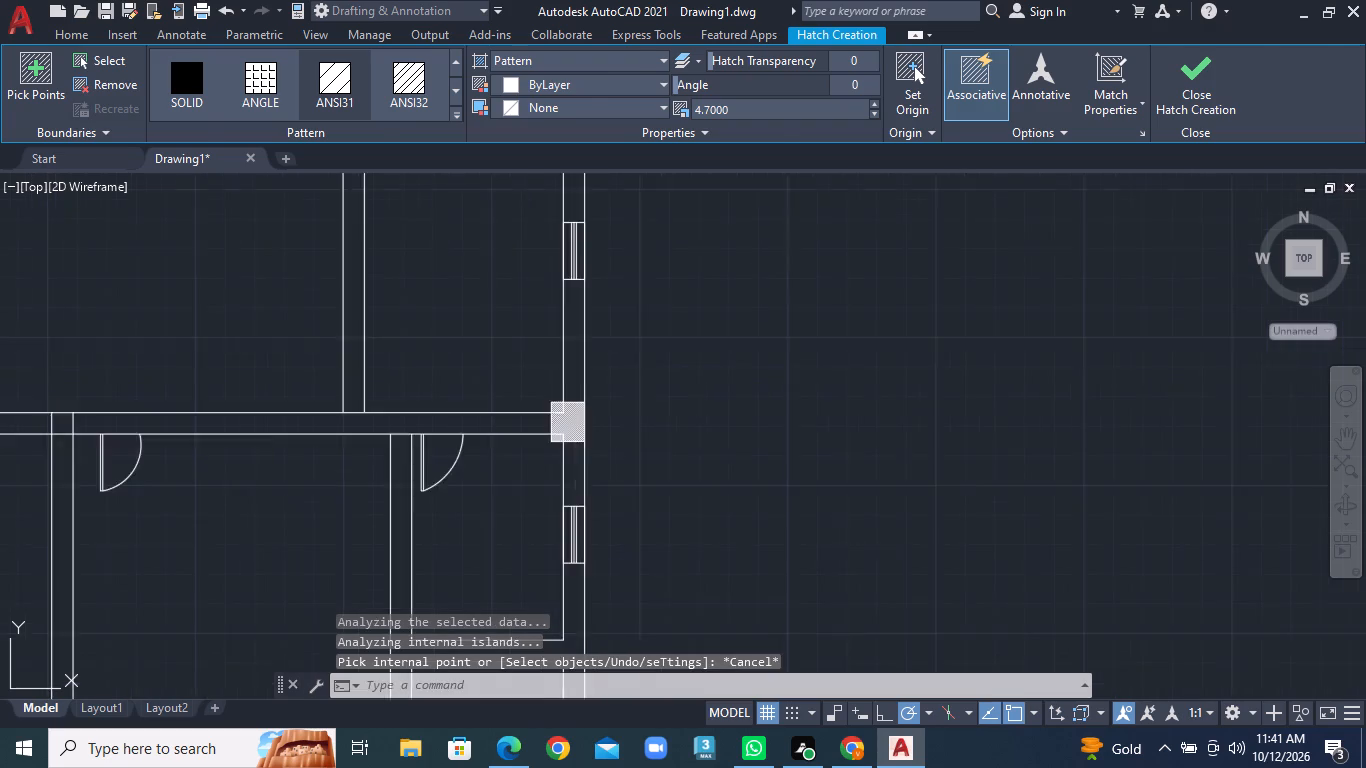
scroll(576, 456, "down", 3)
scroll(447, 461, "up", 4)
middle_click_drag(412, 436, 546, 411)
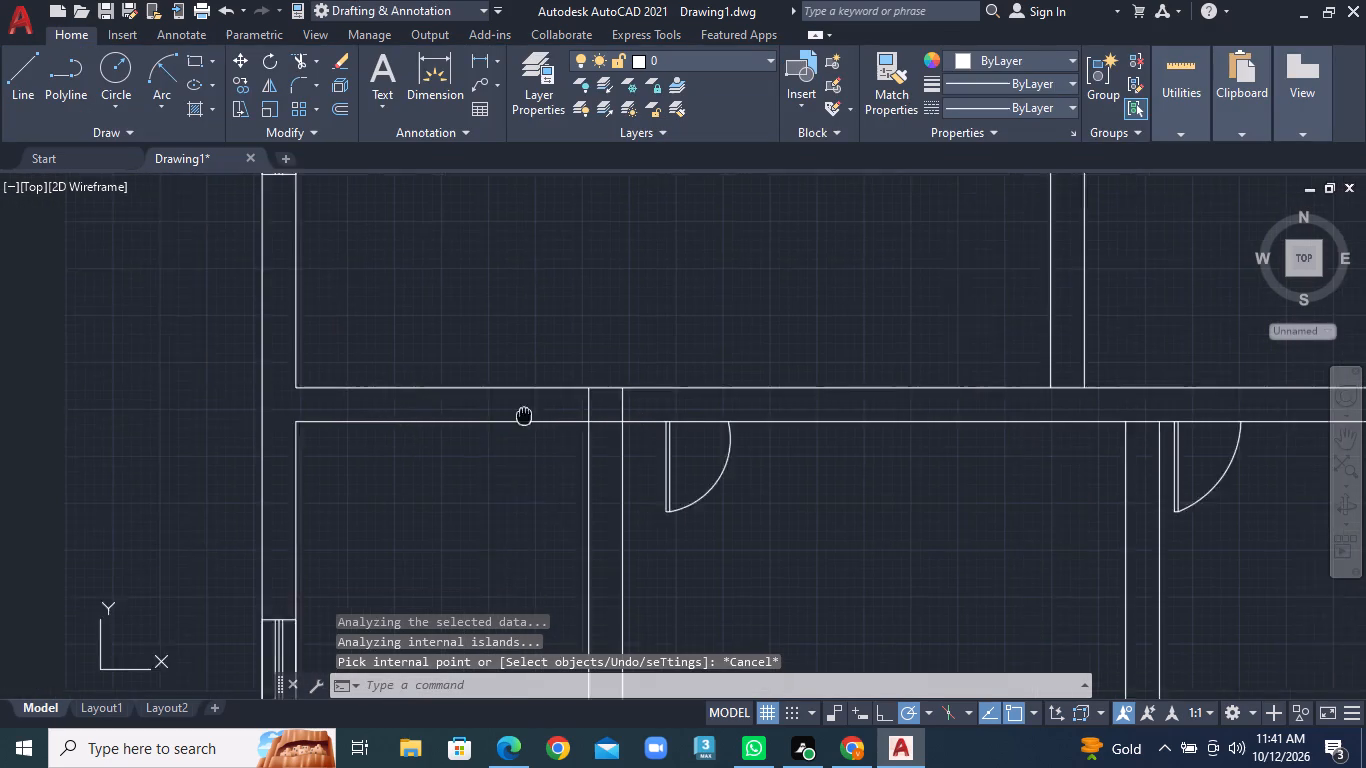
middle_click_drag(546, 411, 569, 408)
scroll(462, 409, "up", 1)
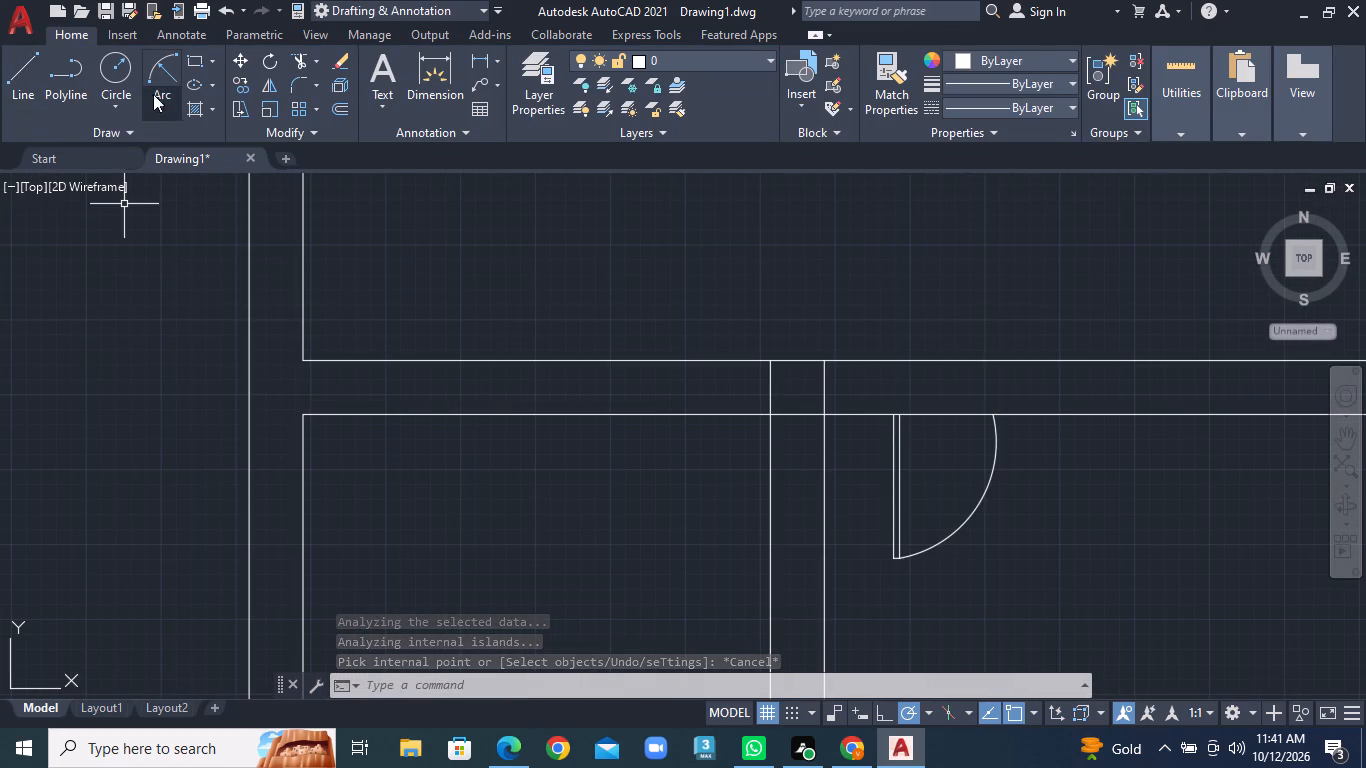
left_click(12, 81)
scroll(189, 249, "up", 1)
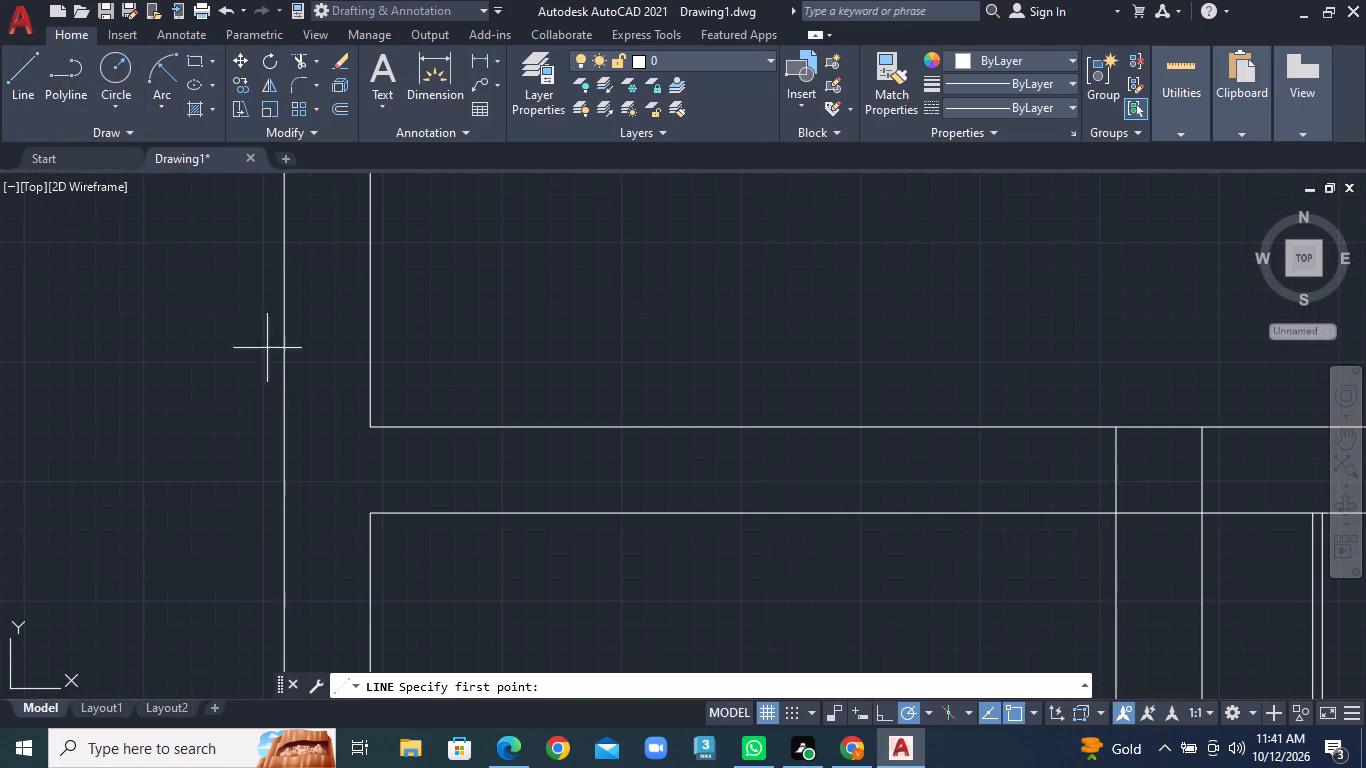
left_click(285, 398)
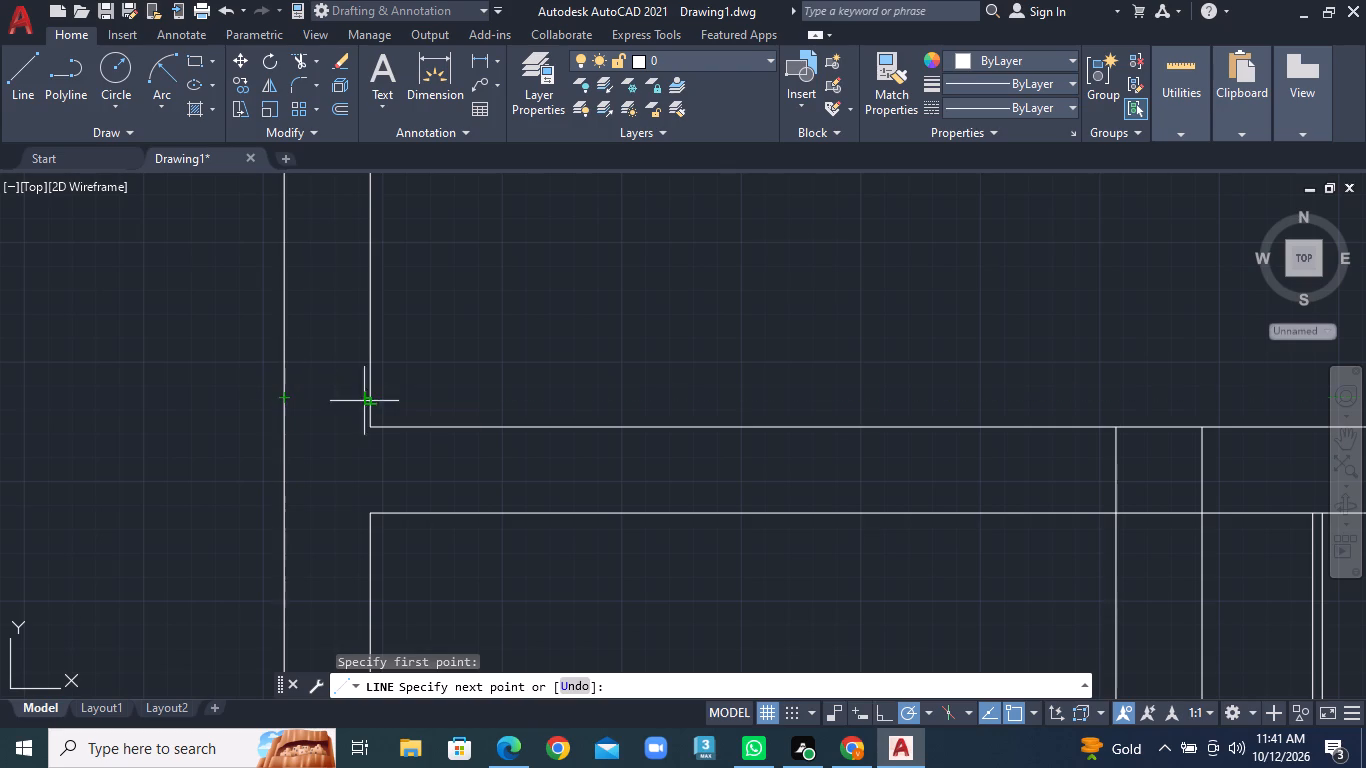
left_click(399, 406)
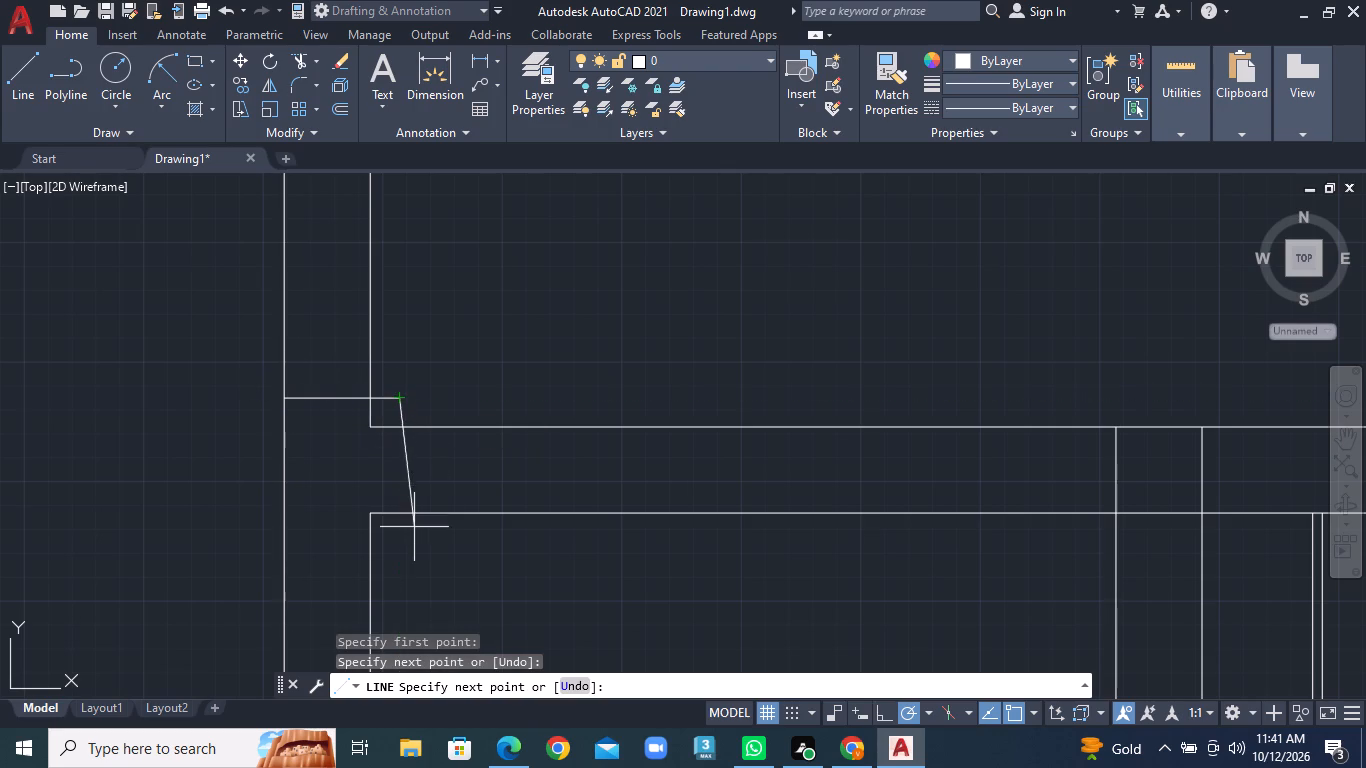
left_click(401, 544)
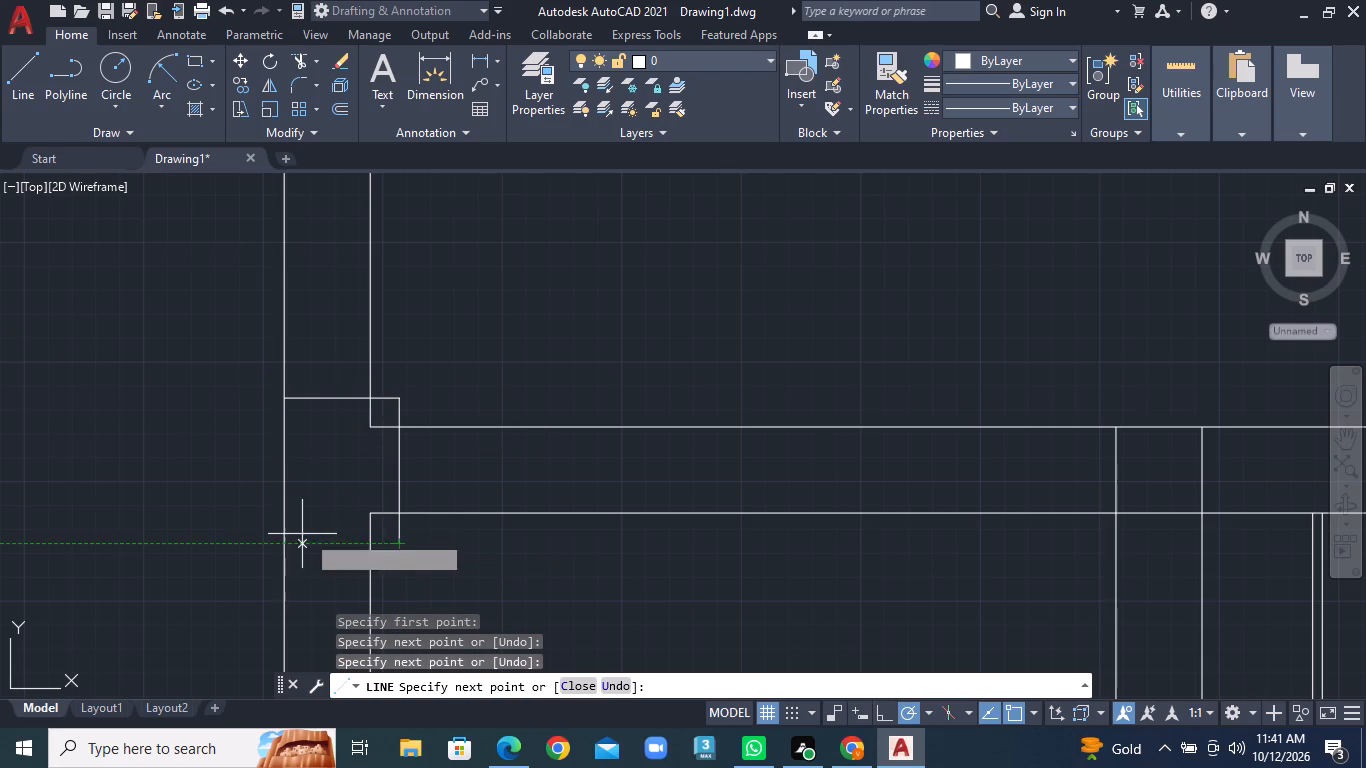
left_click(292, 534)
right_click(292, 534)
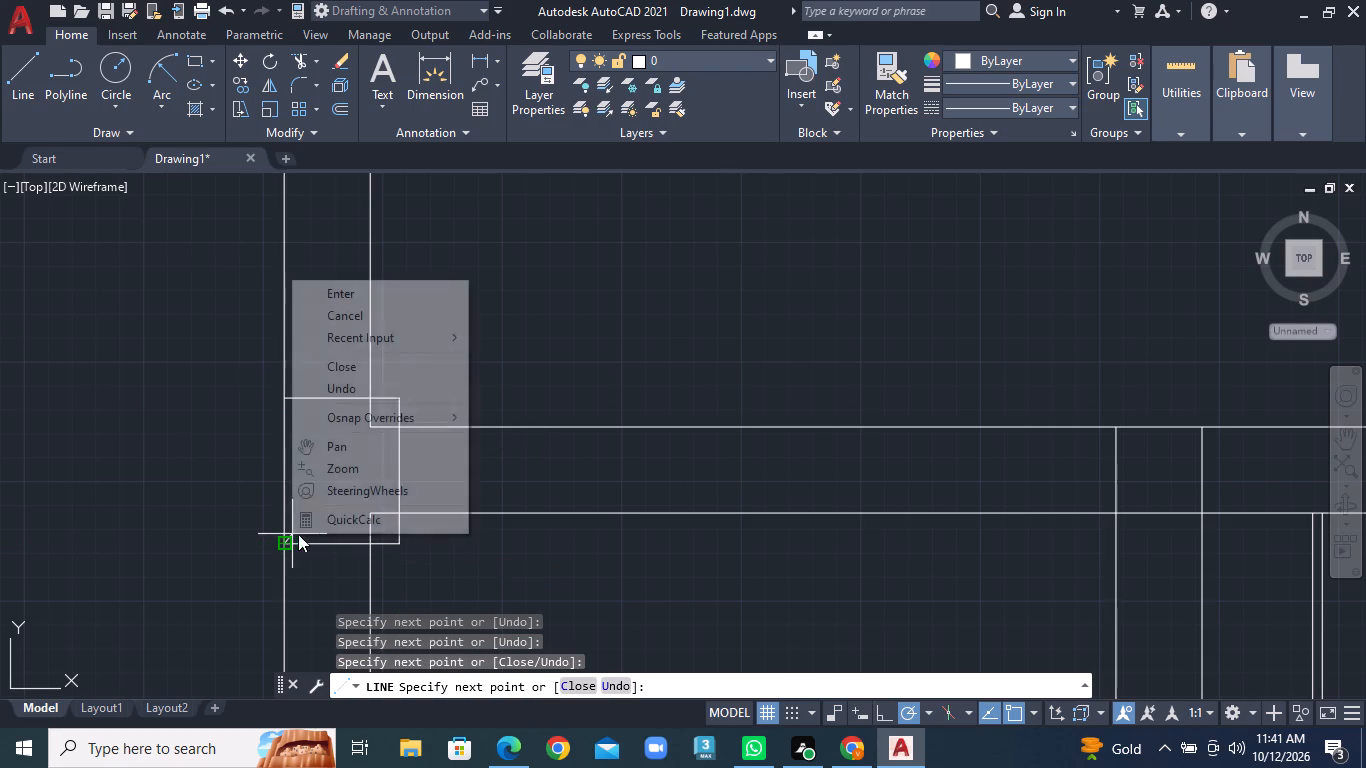
left_click(393, 294)
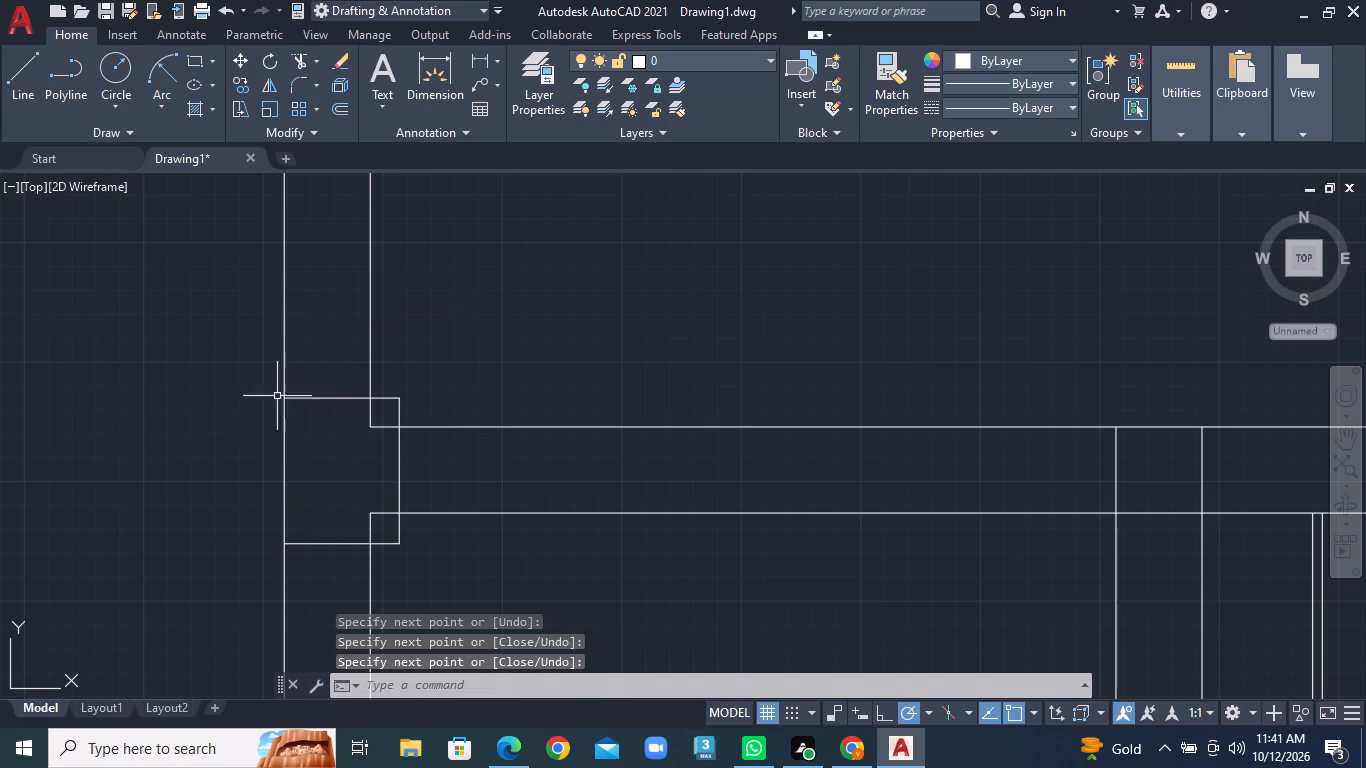
Hatch all three cells of the column at the left outer wall and lower cross wall junction with the ANSI31 pattern.
type("HA")
key("Return")
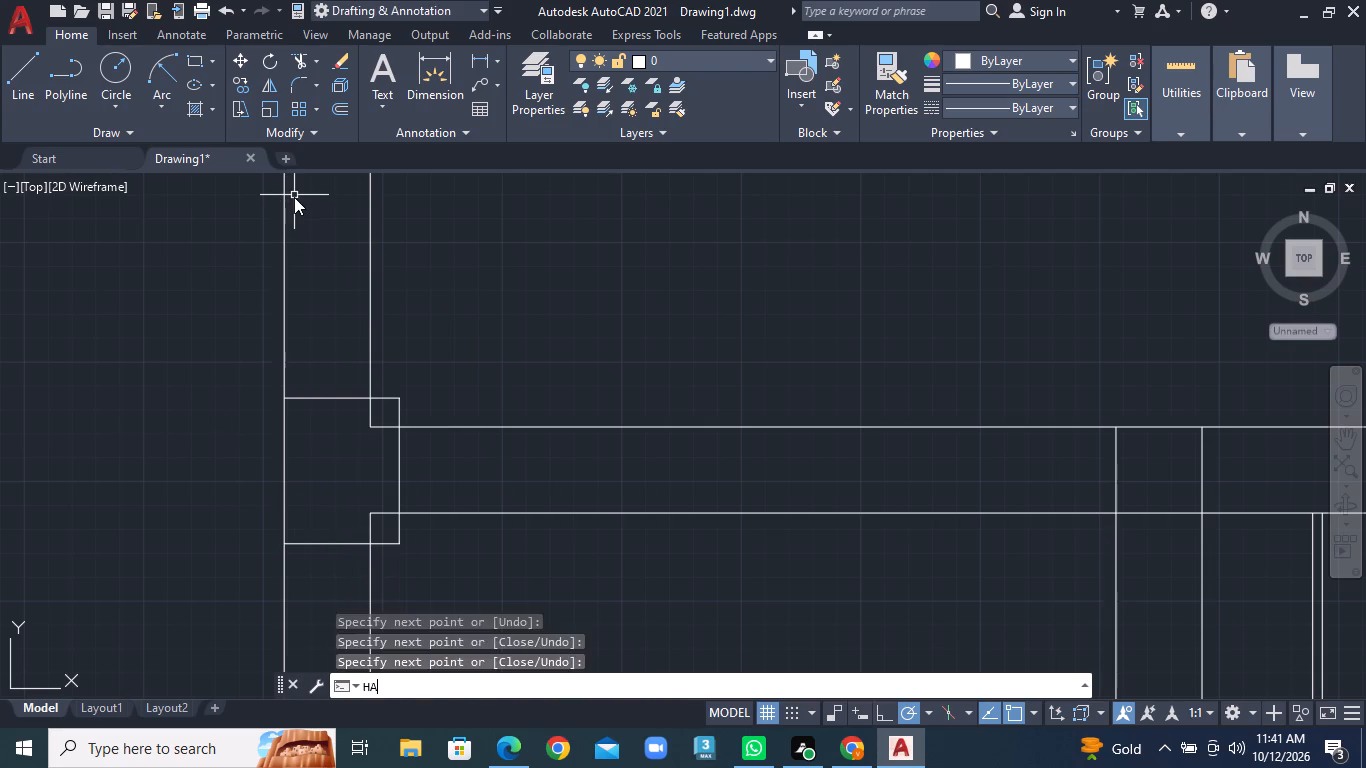
left_click(352, 465)
left_click(383, 410)
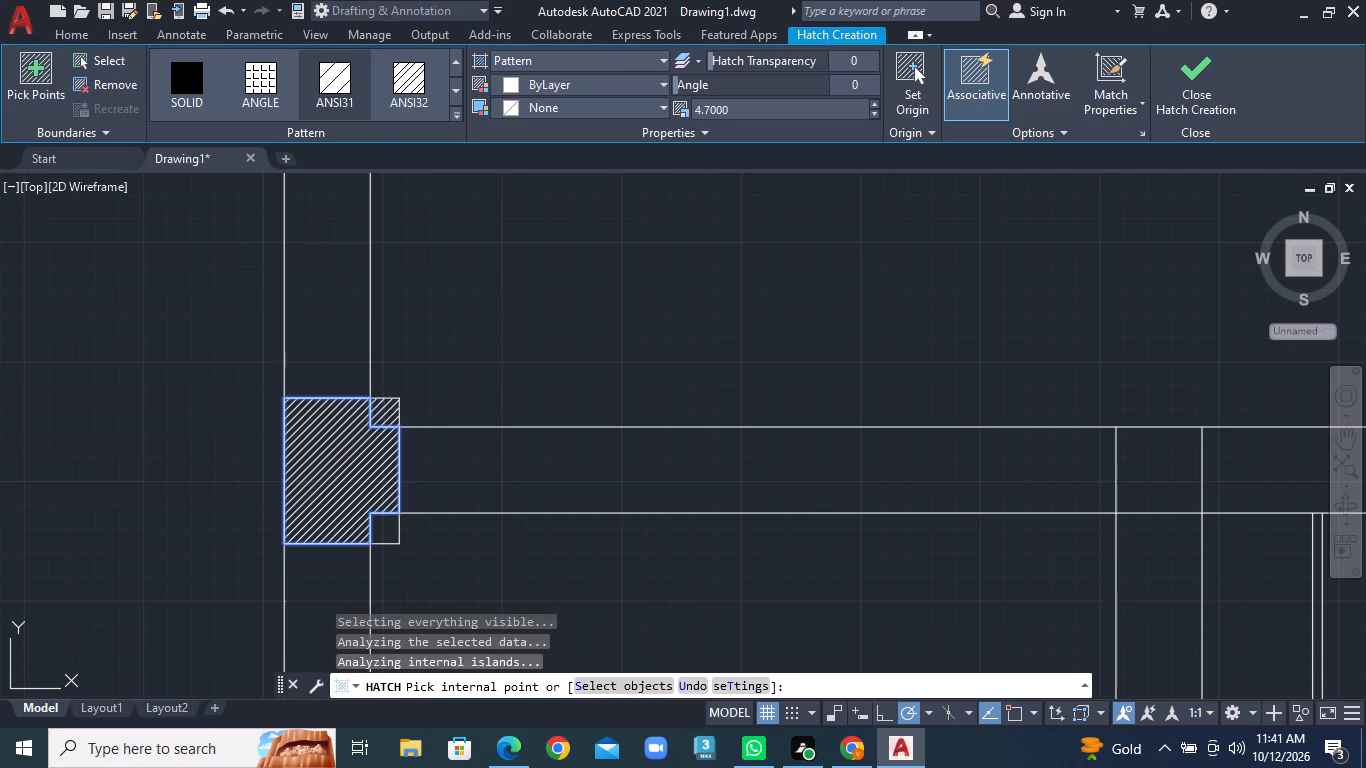
left_click(382, 537)
right_click(488, 468)
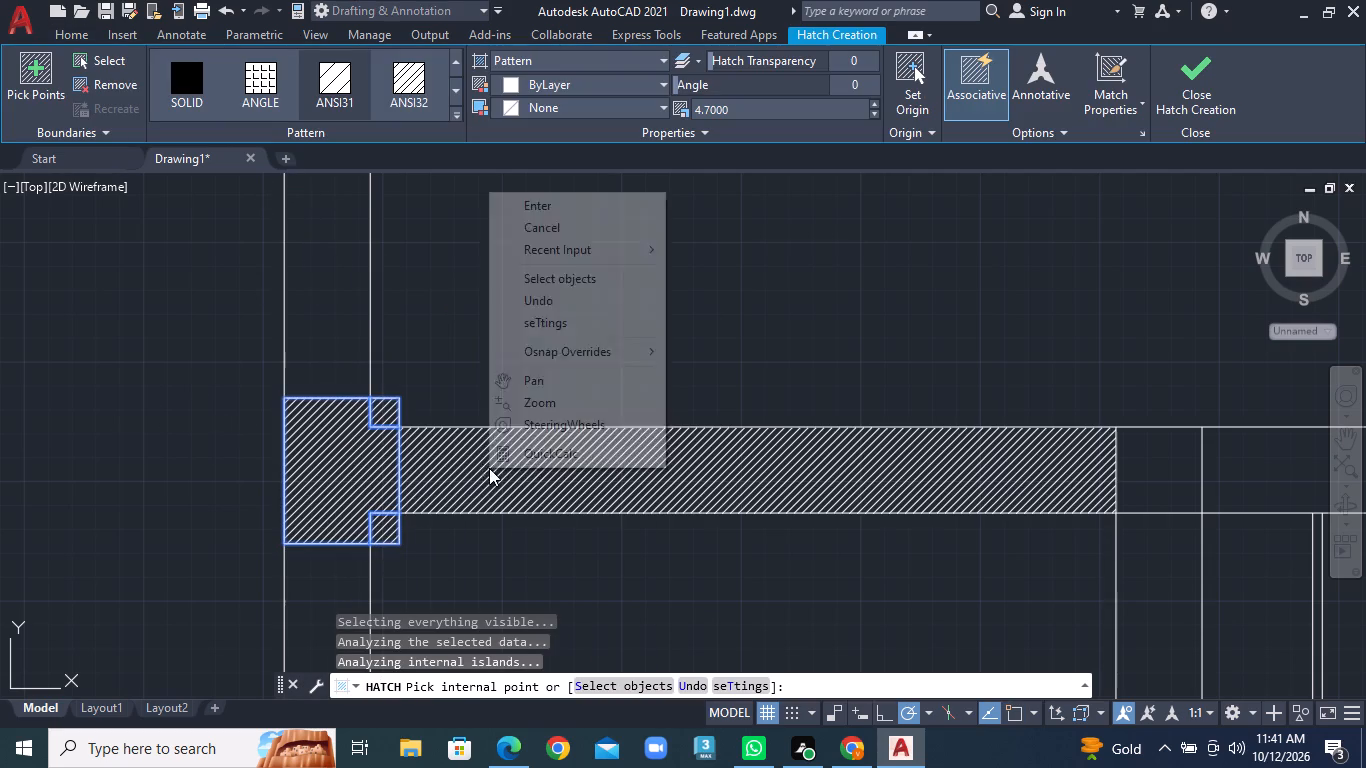
left_click(538, 202)
Draw a two-line column outline at the plan's bottom-left outer corner, reaching slightly past the inner wall faces.
scroll(523, 448, "down", 2)
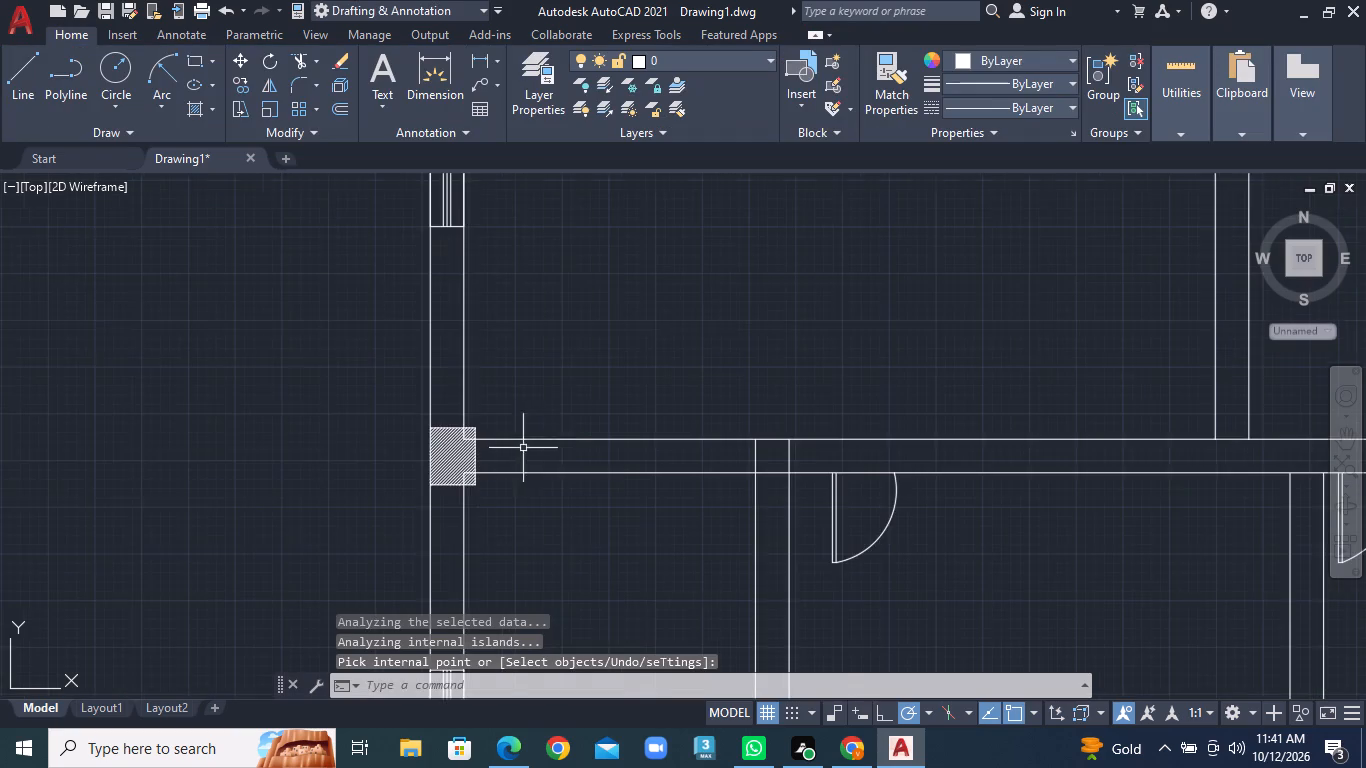
scroll(541, 449, "down", 2)
middle_click_drag(745, 562, 685, 320)
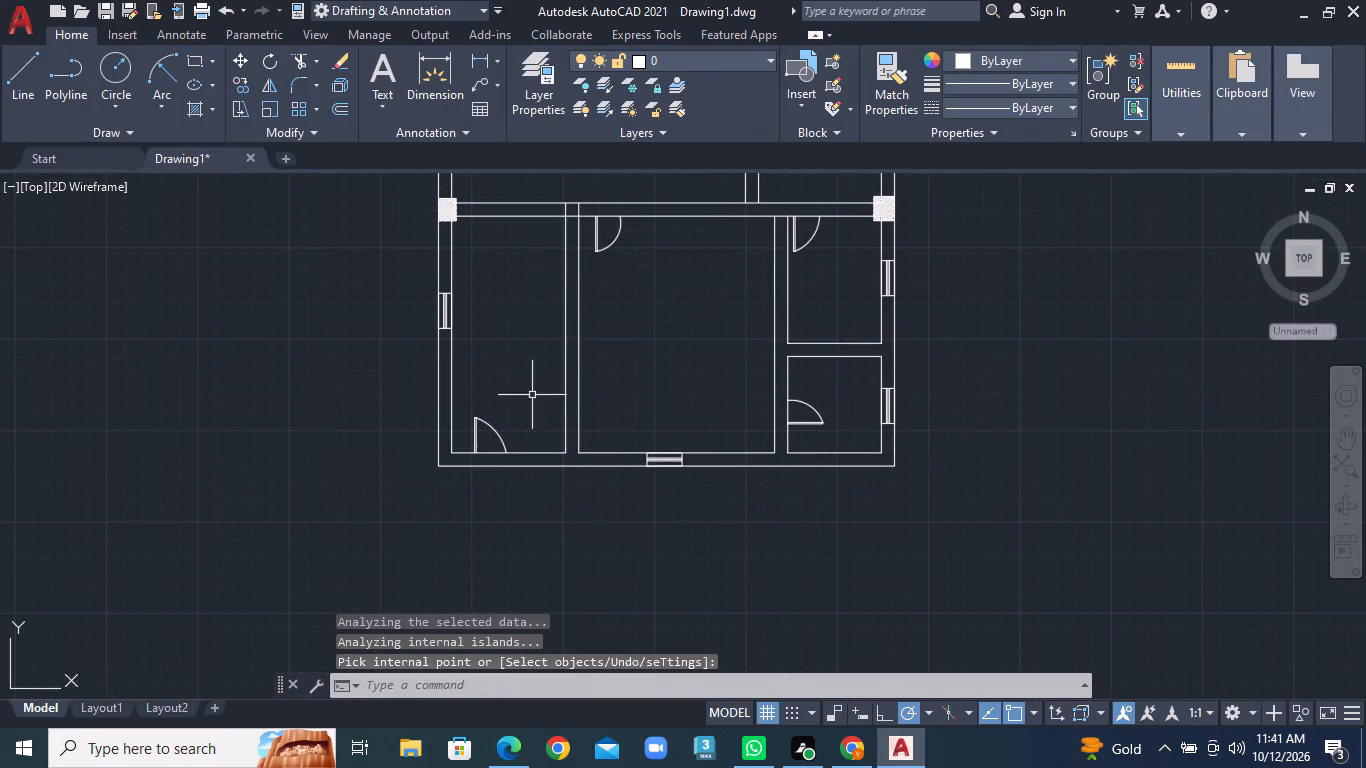
scroll(472, 451, "up", 3)
left_click(22, 77)
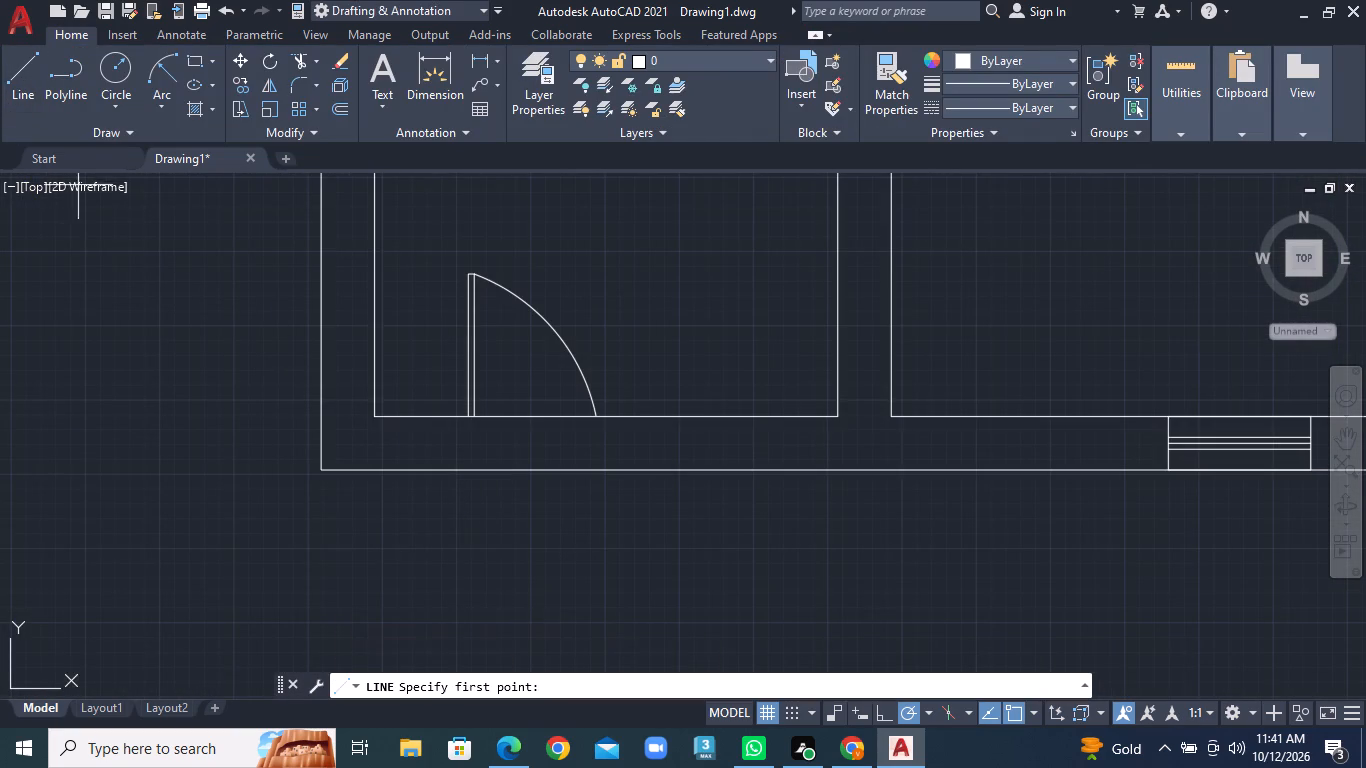
scroll(312, 411, "up", 1)
left_click(326, 392)
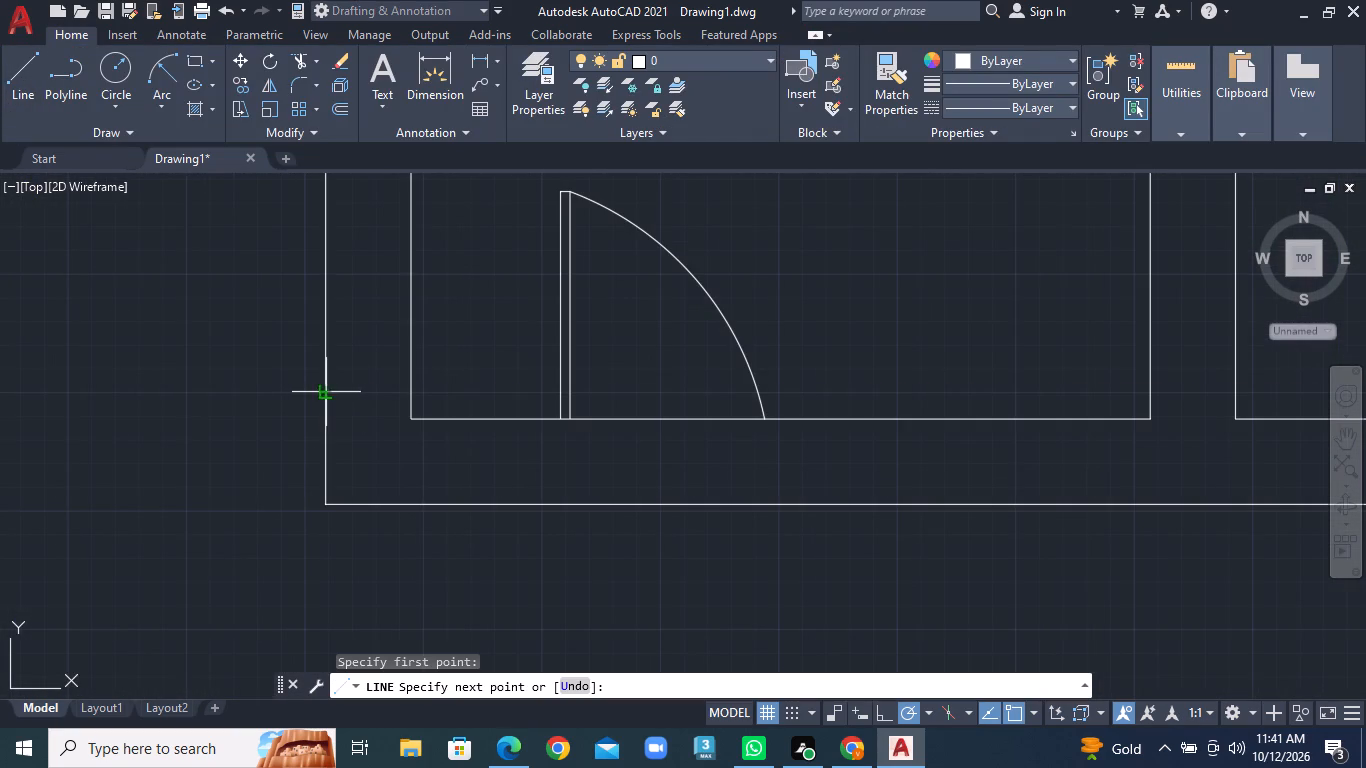
left_click(432, 401)
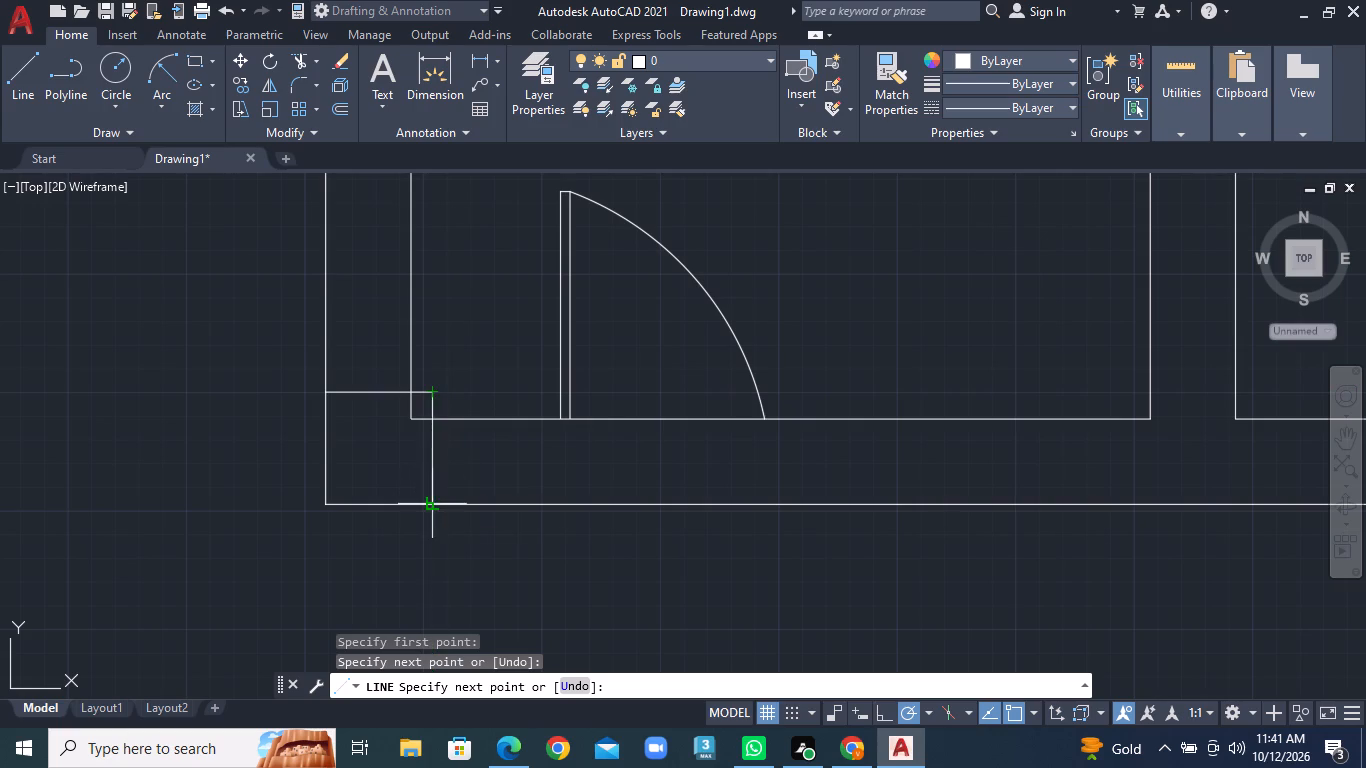
left_click(436, 506)
right_click(440, 505)
left_click(503, 272)
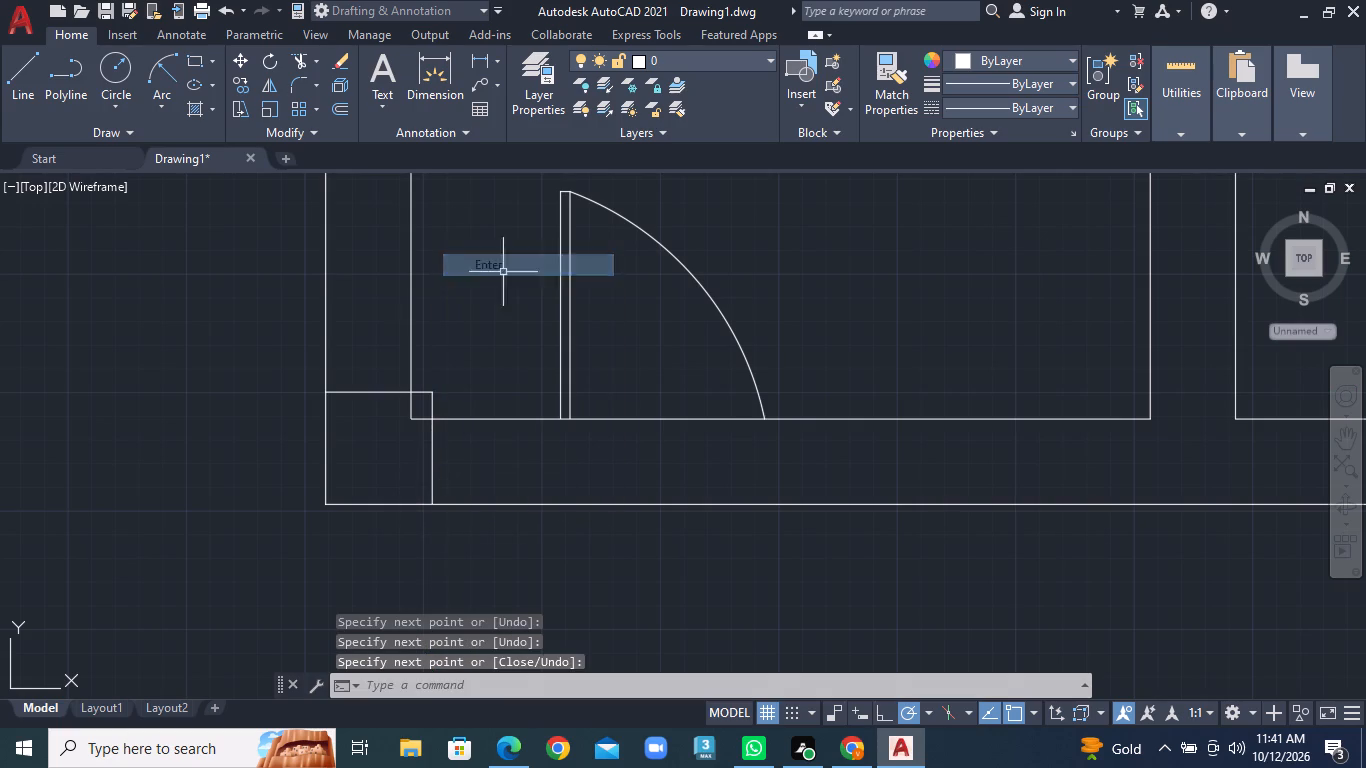
Hatch both cells of the column at the plan's bottom-left corner with the ANSI31 pattern.
type("HA")
key("space")
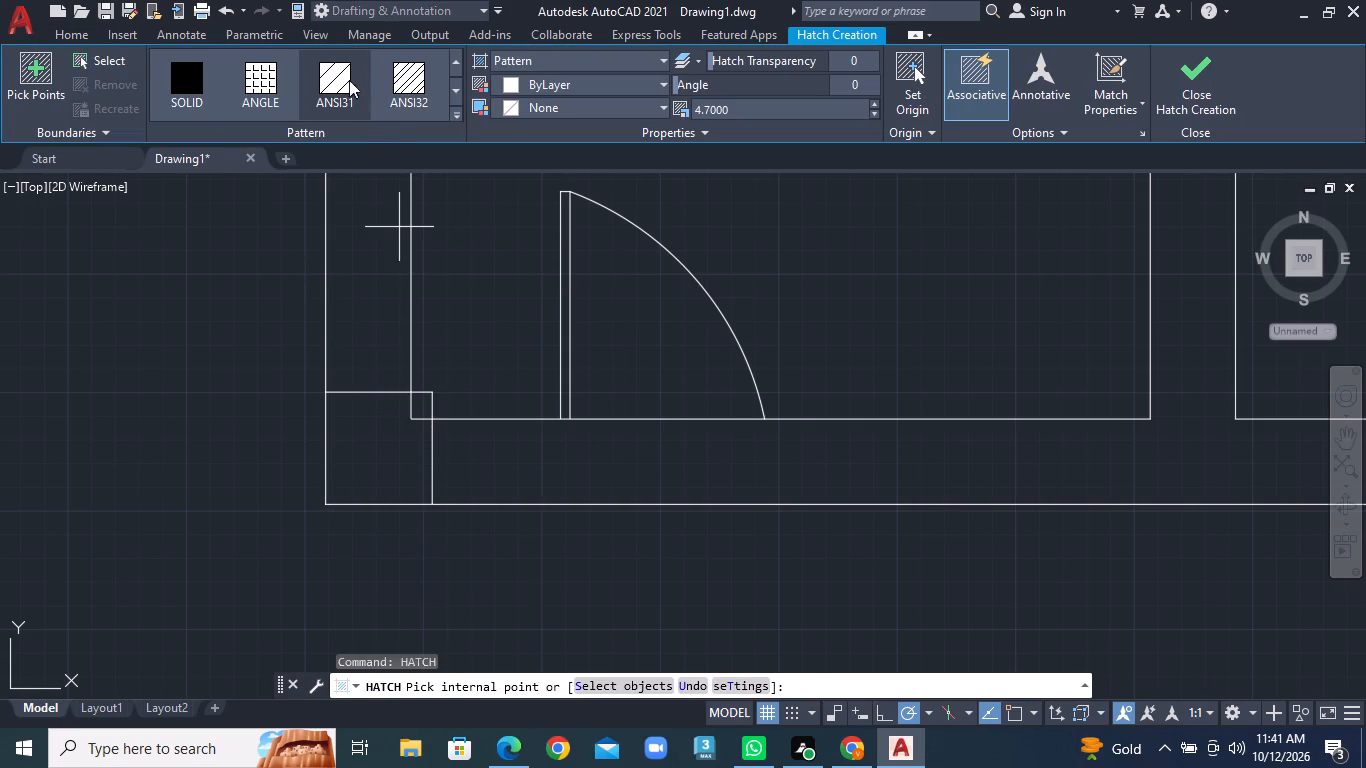
left_click(339, 80)
left_click(385, 463)
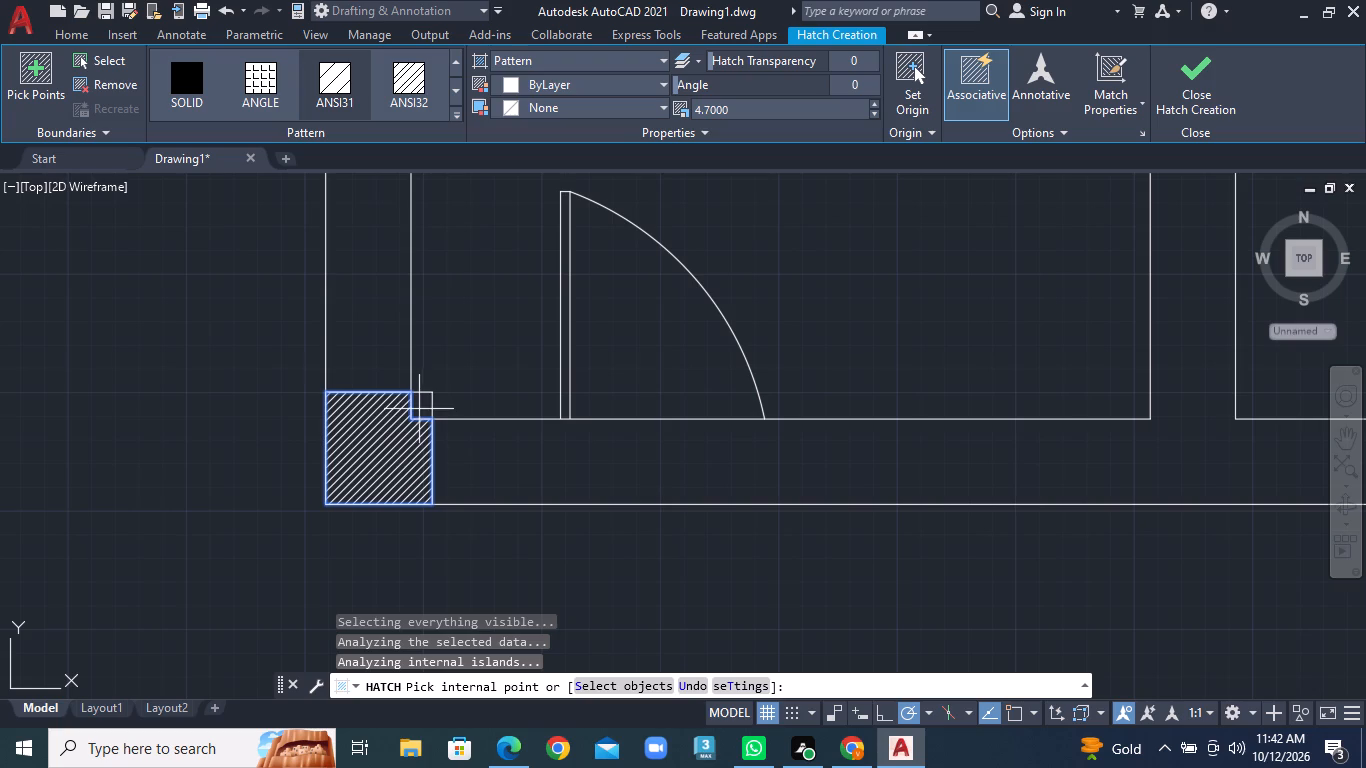
left_click(420, 409)
right_click(419, 409)
left_click(482, 444)
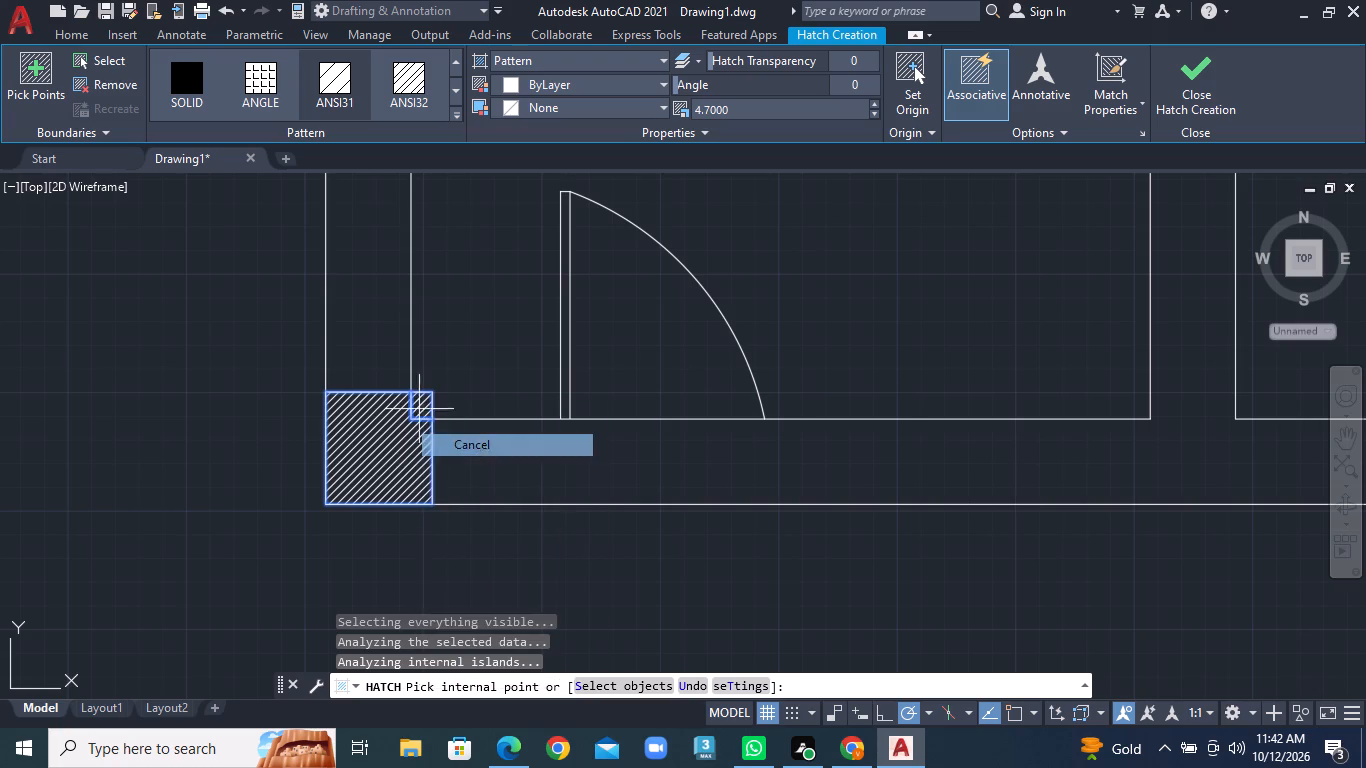
Draw a two-line column outline at the plan's bottom-right outer corner, reaching slightly past the inner wall faces.
scroll(692, 452, "down", 6)
middle_click_drag(961, 493, 642, 478)
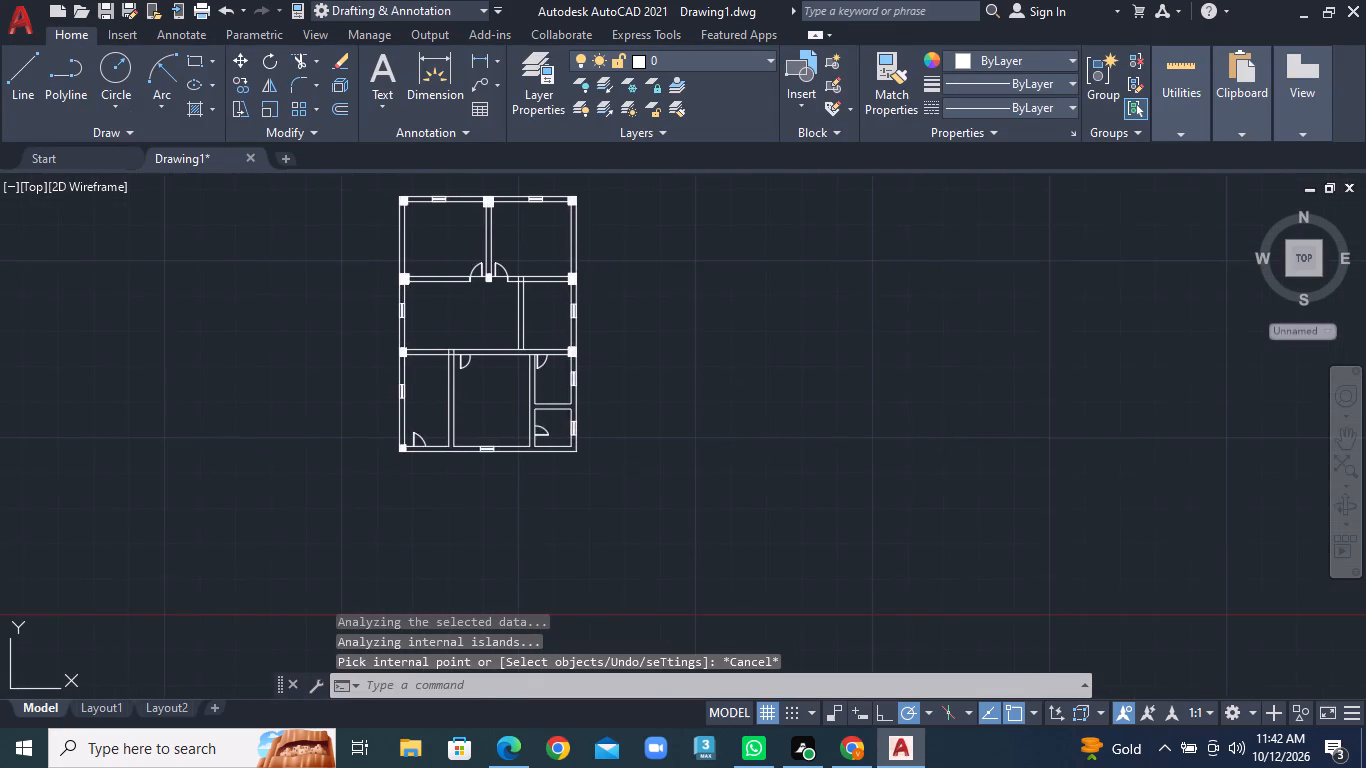
scroll(560, 417, "up", 4)
middle_click_drag(599, 518, 542, 394)
scroll(552, 487, "up", 1)
middle_click_drag(545, 479, 525, 420)
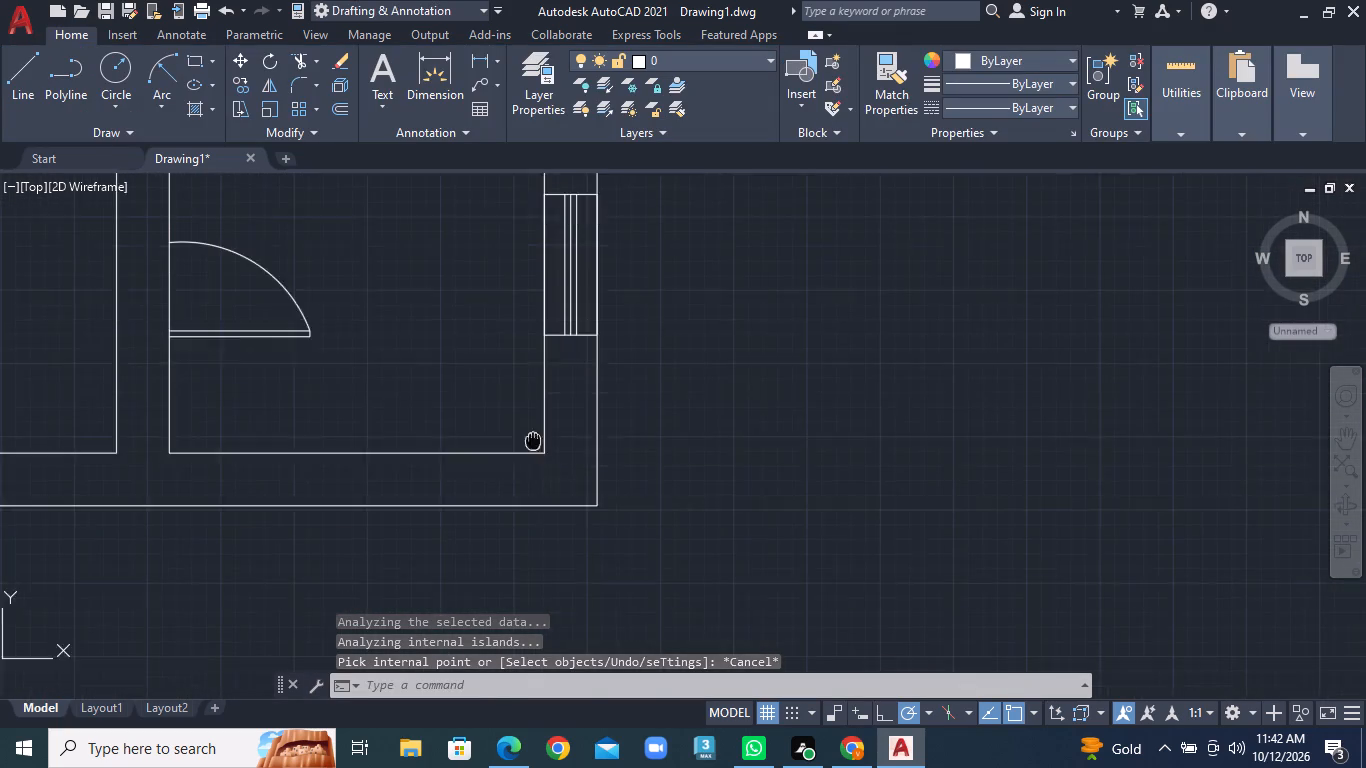
middle_click_drag(525, 420, 521, 415)
left_click(18, 81)
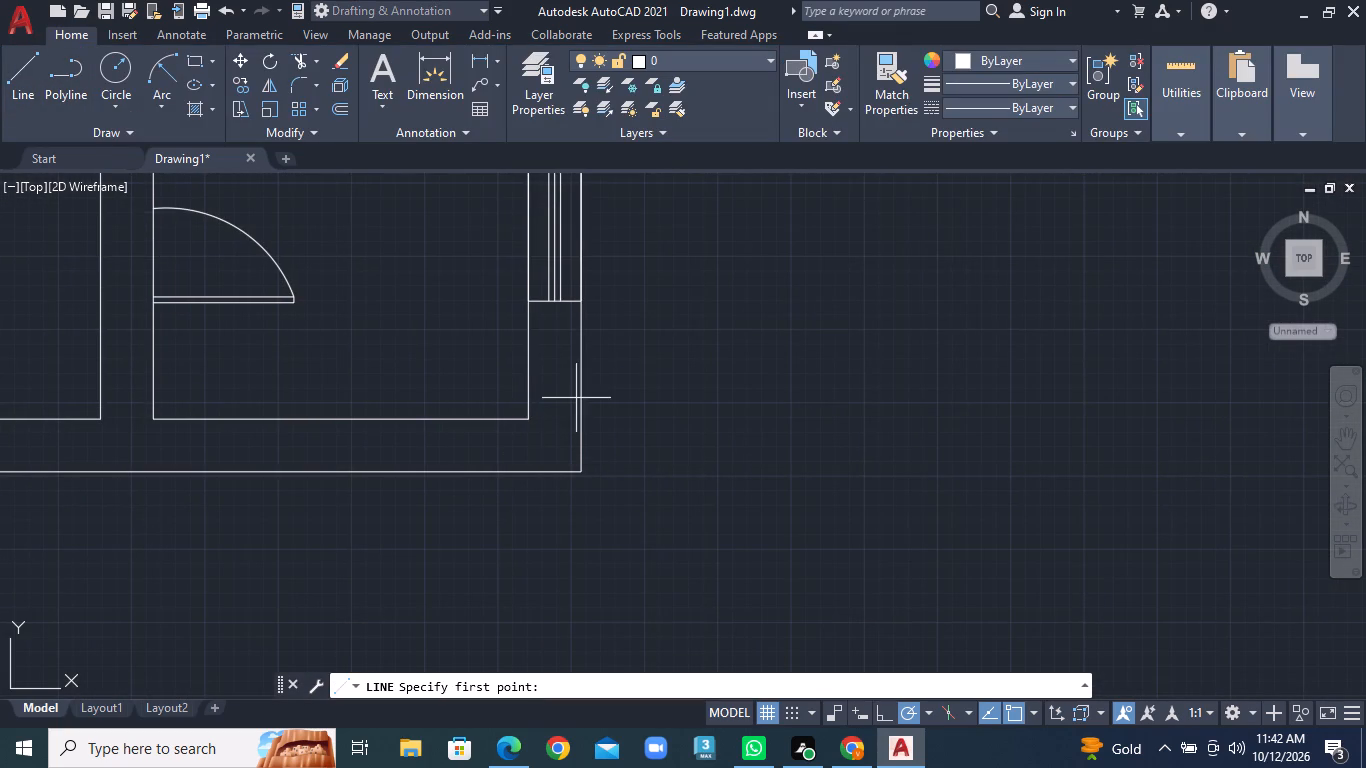
left_click(579, 397)
left_click(506, 391)
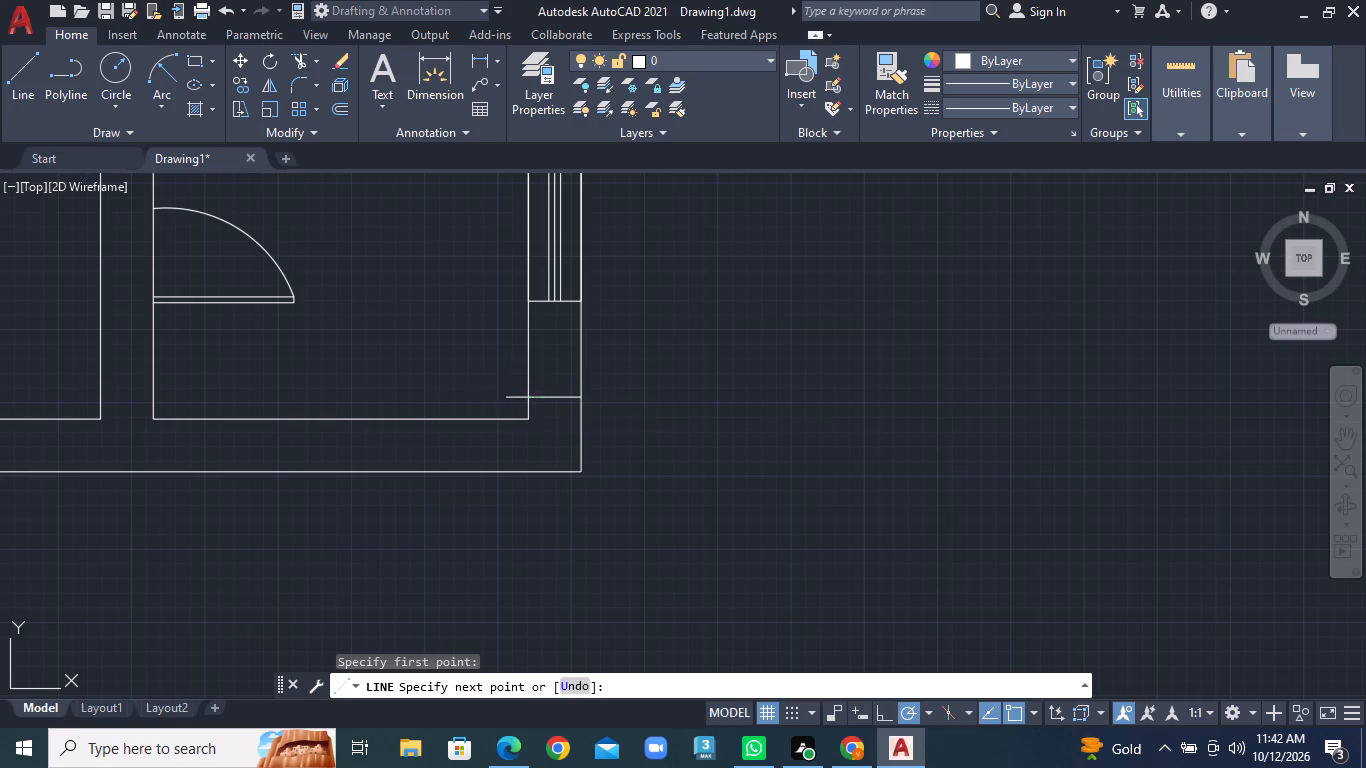
left_click(508, 470)
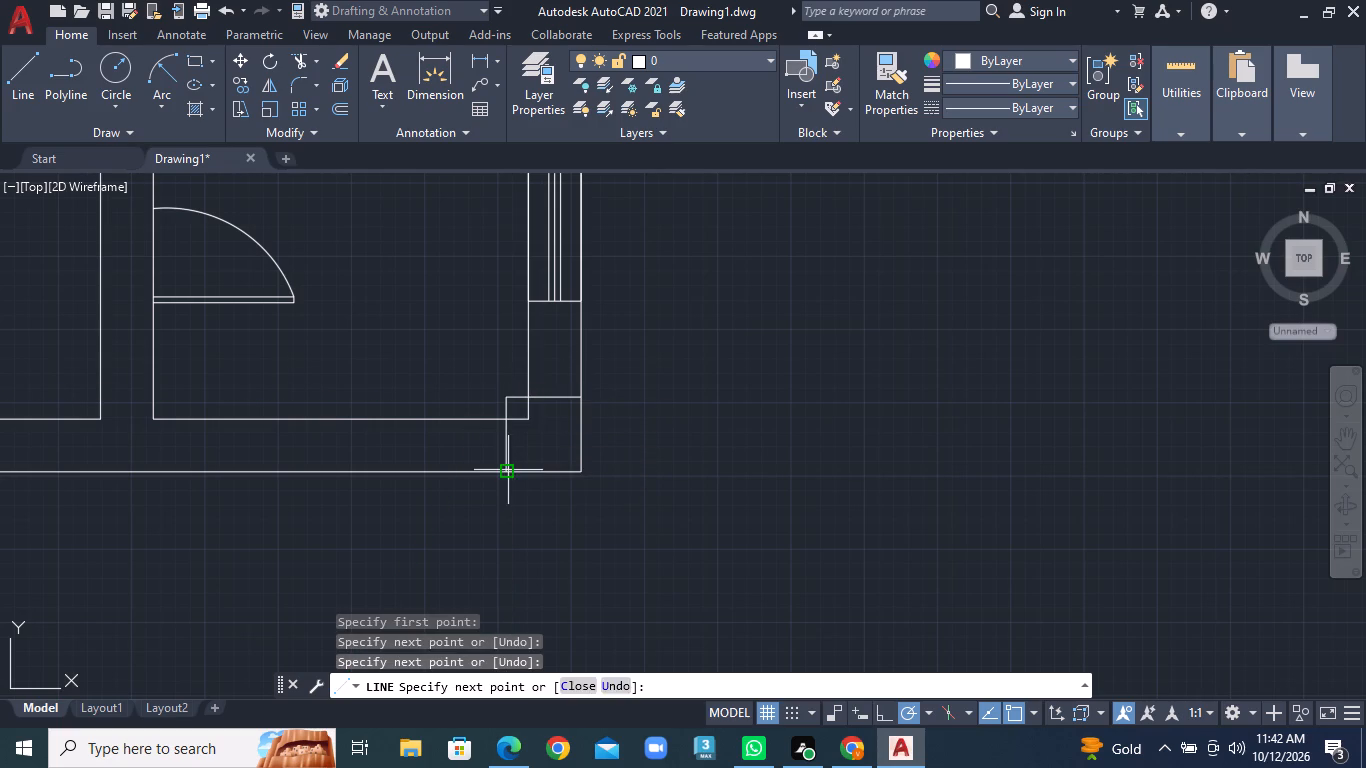
right_click(508, 470)
left_click(526, 480)
Hatch both cells of the column at the plan's bottom-right corner with the ANSI31 pattern.
type("HA")
key("space")
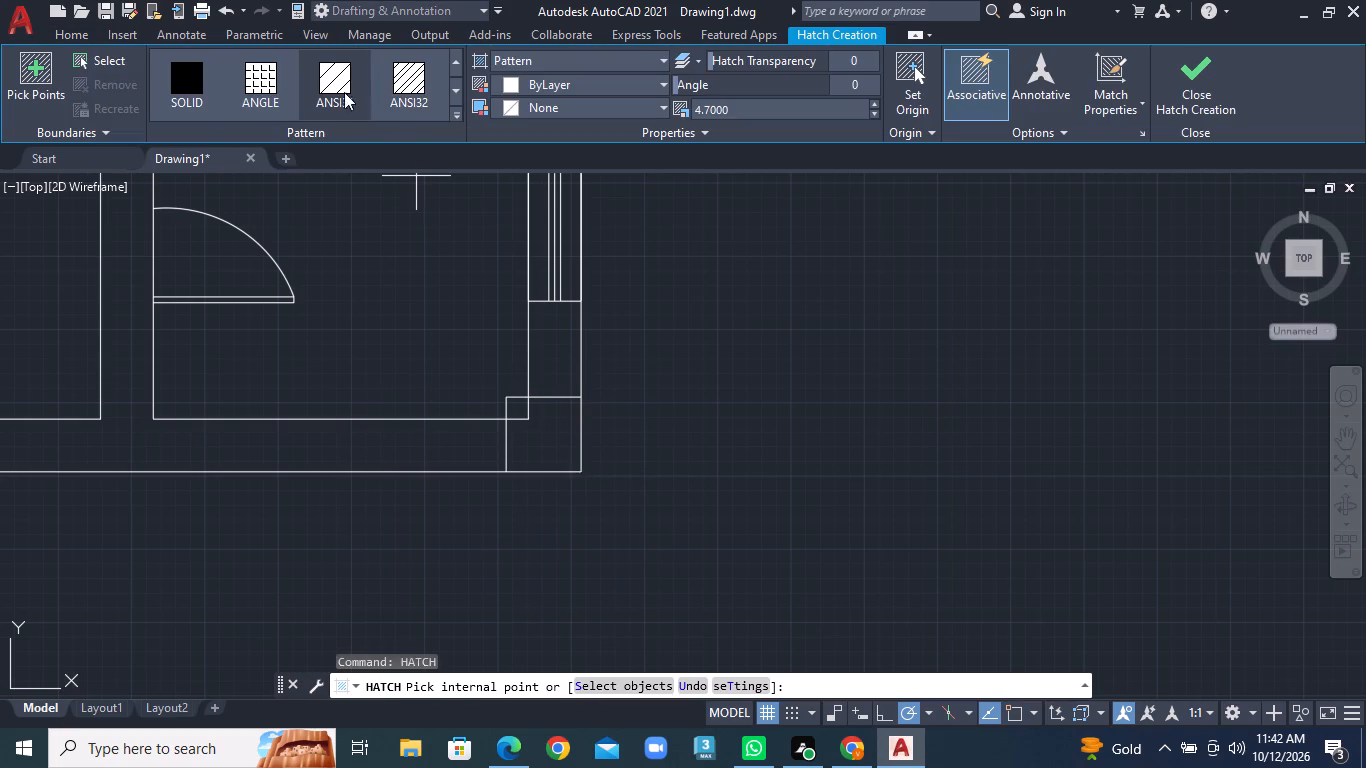
left_click(343, 84)
left_click(515, 409)
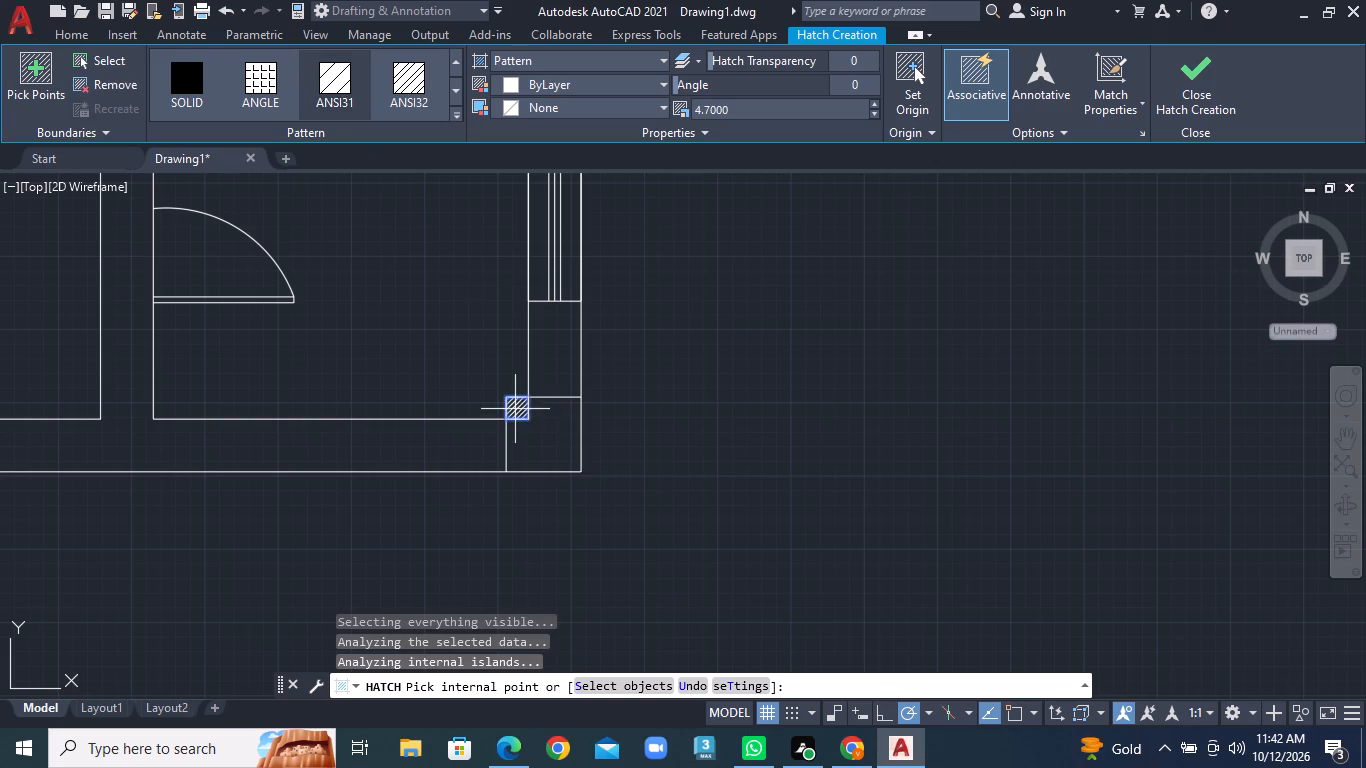
left_click(538, 445)
right_click(704, 273)
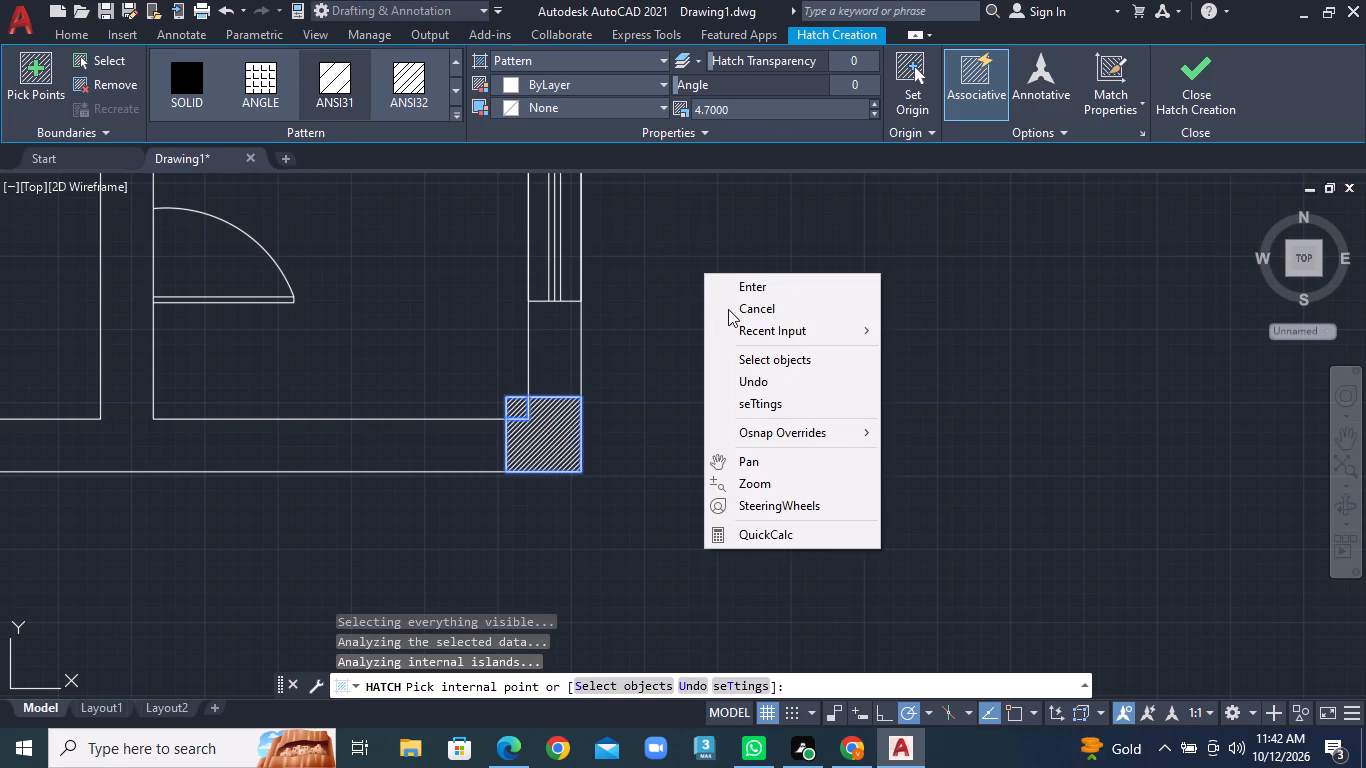
left_click(746, 303)
Draw a three-line column outline where the lower-left vertical partition meets the bottom outer wall, reaching slightly past the wall faces.
scroll(450, 427, "down", 2)
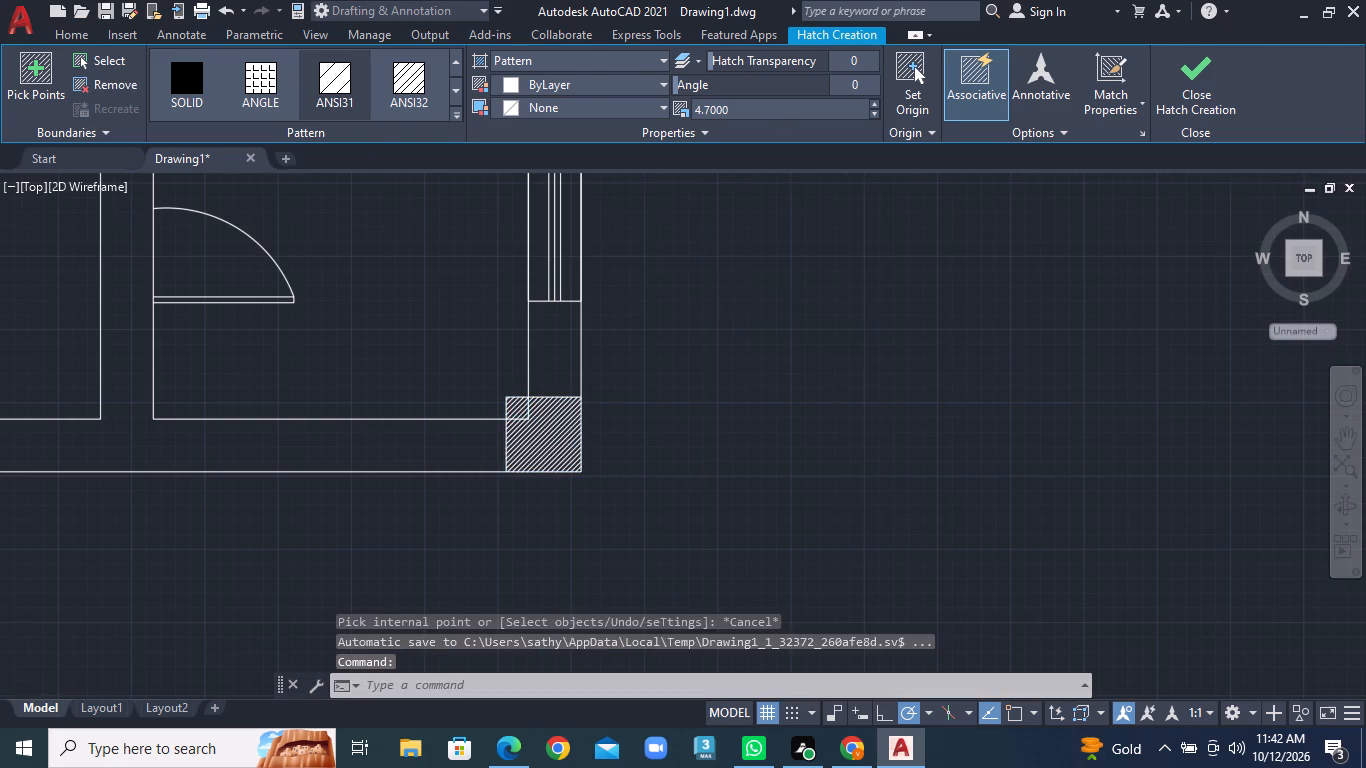
scroll(391, 444, "down", 3)
middle_click_drag(292, 445, 483, 506)
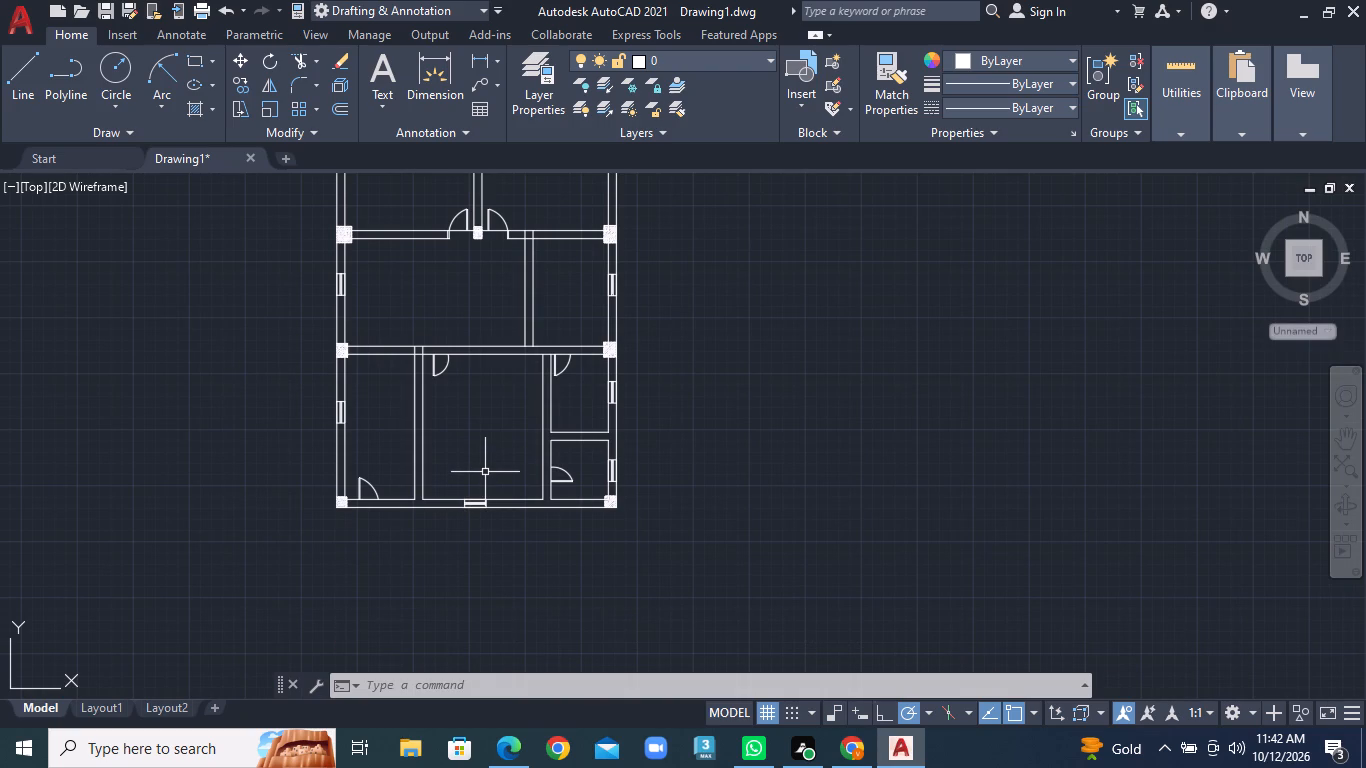
scroll(480, 471, "up", 2)
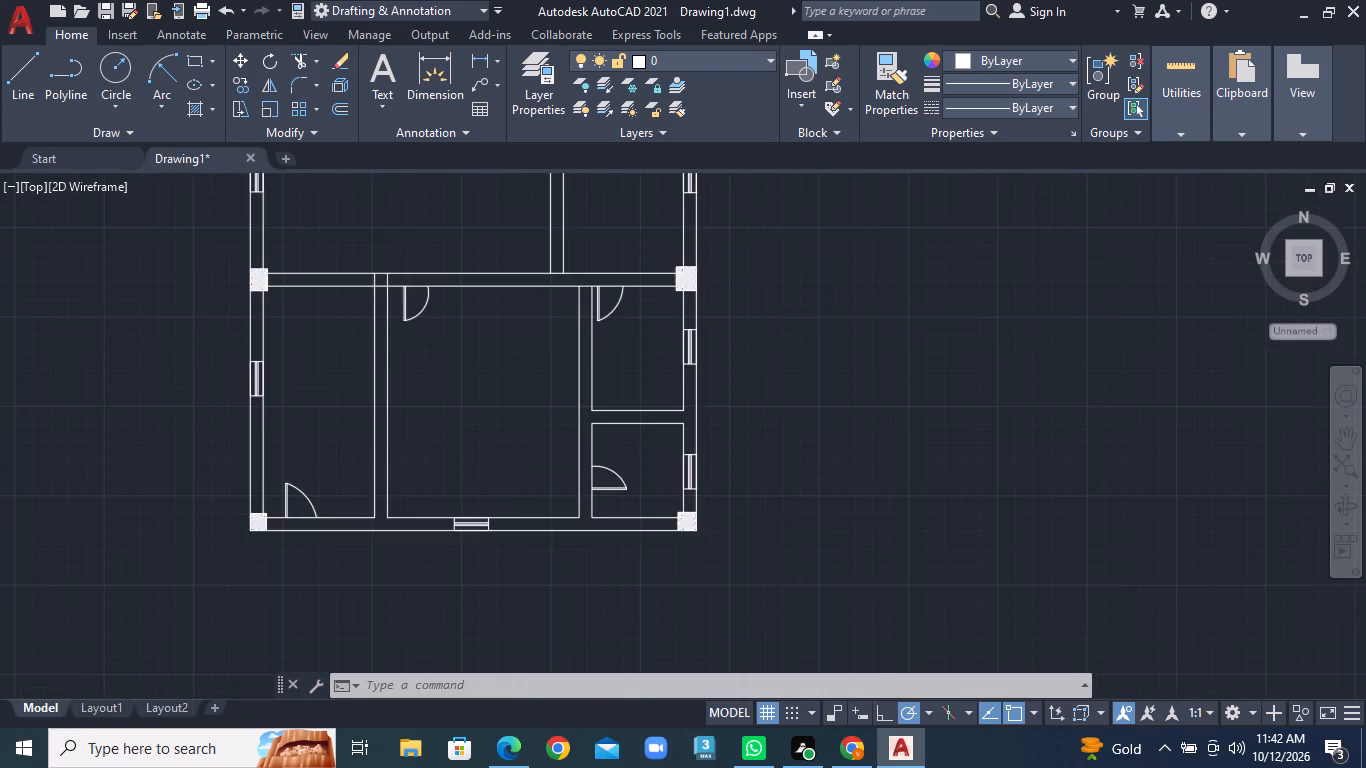
scroll(477, 503, "up", 1)
middle_click_drag(477, 503, 669, 473)
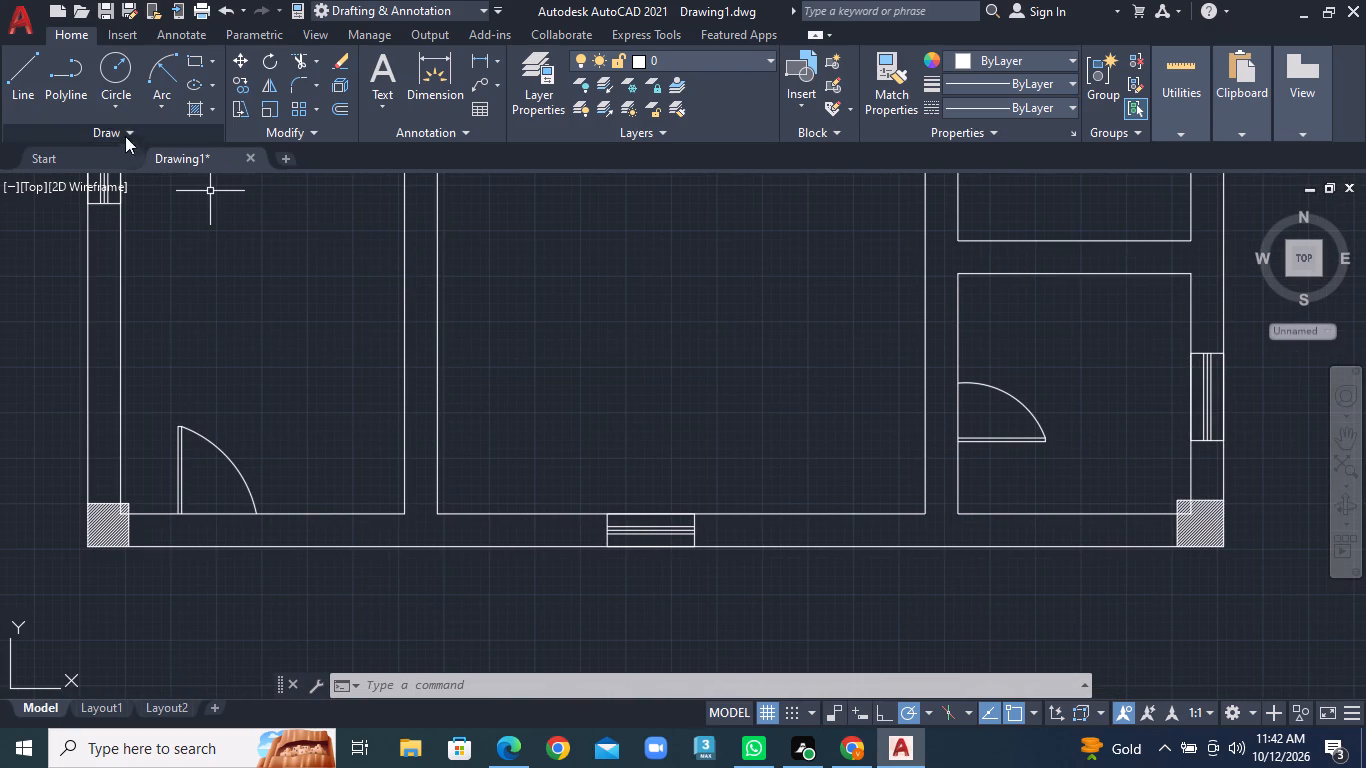
left_click(14, 86)
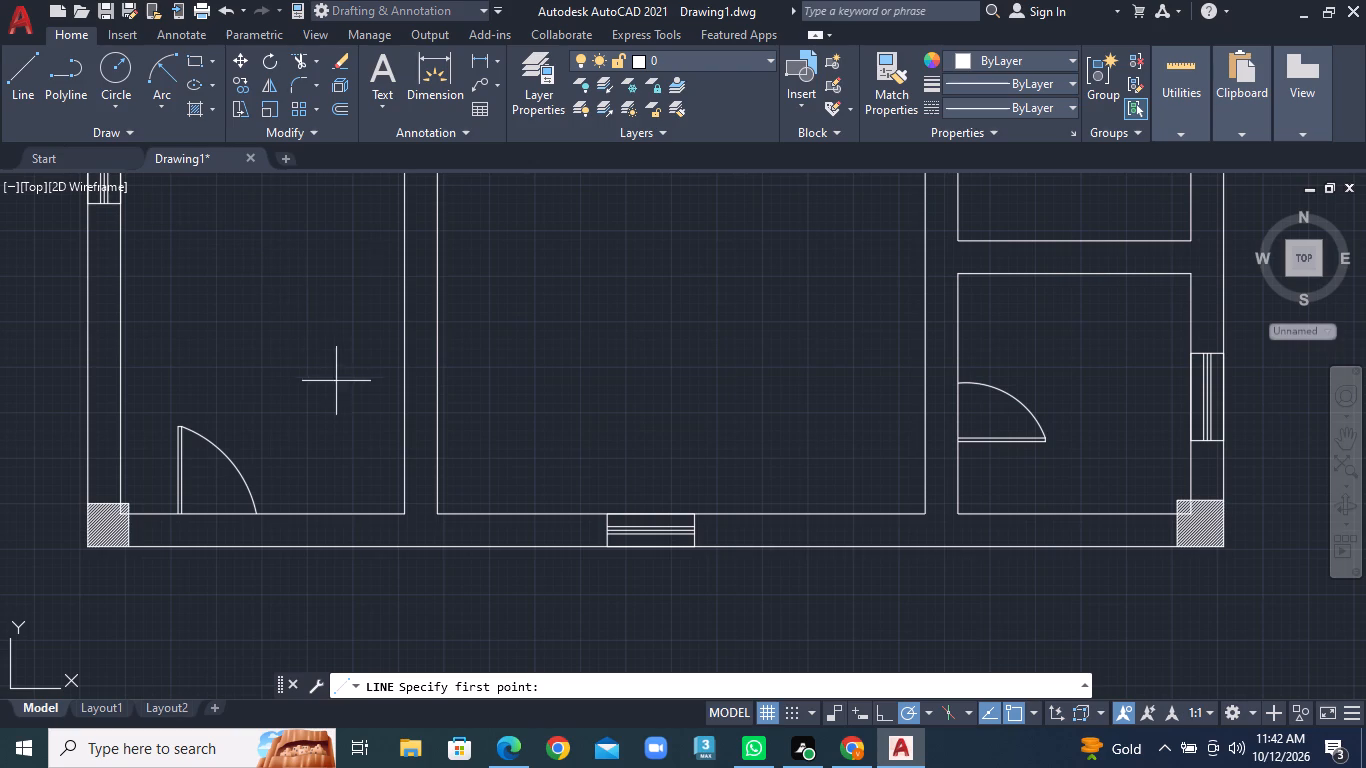
scroll(380, 481, "up", 1)
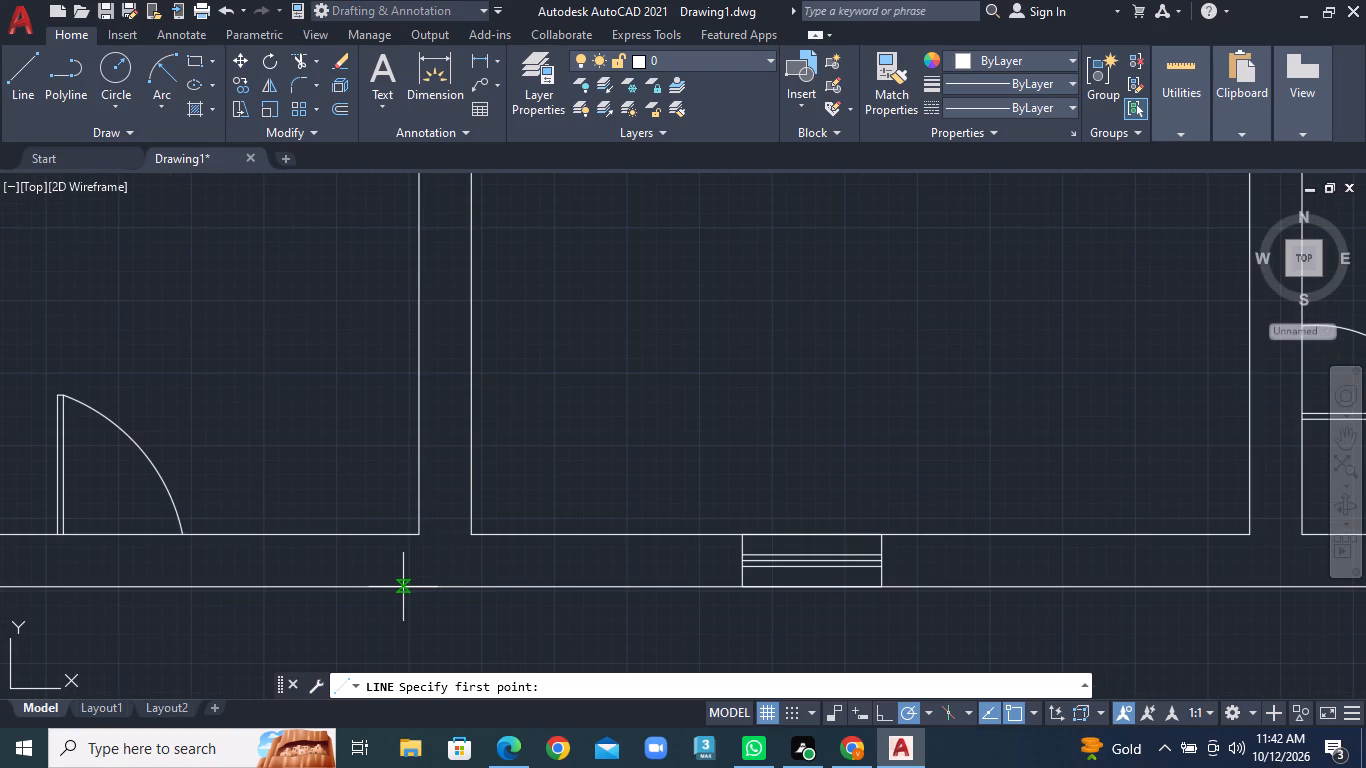
left_click(399, 587)
left_click(400, 511)
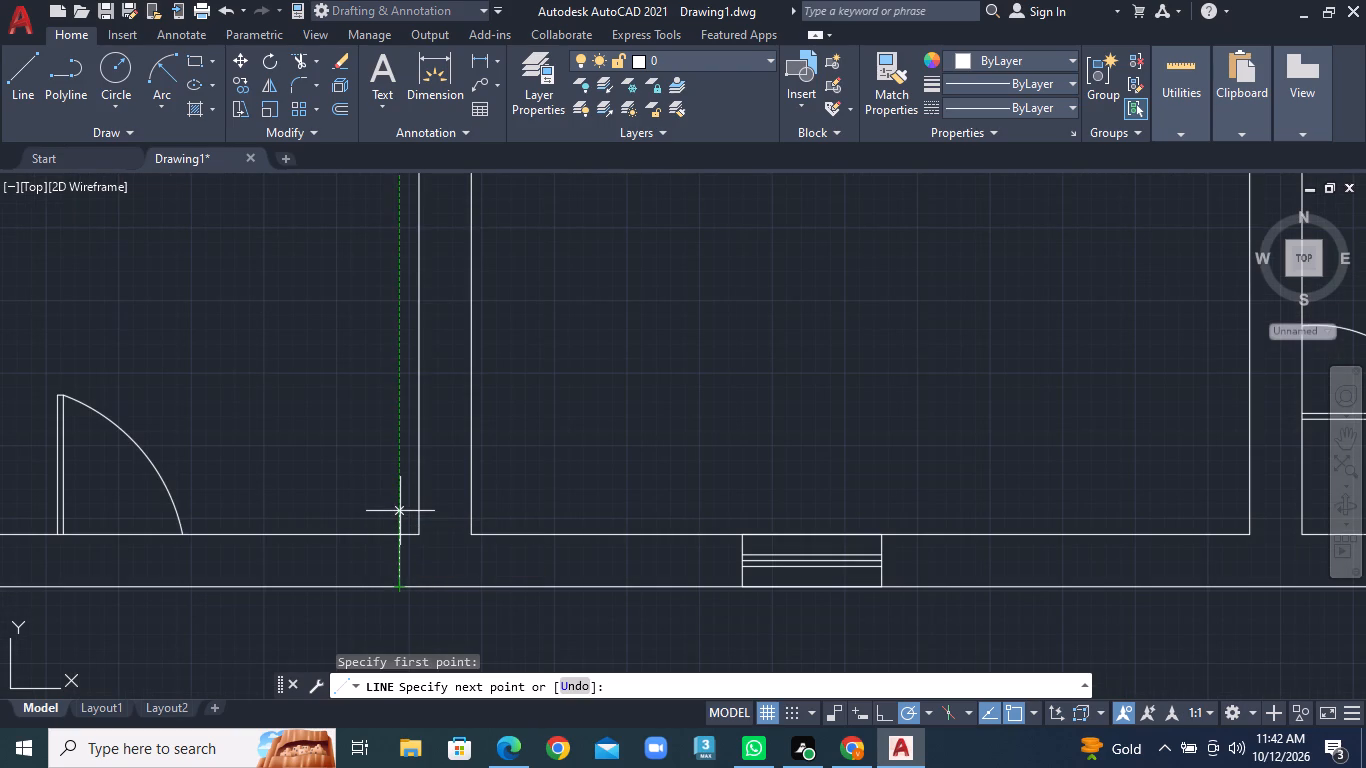
left_click(495, 512)
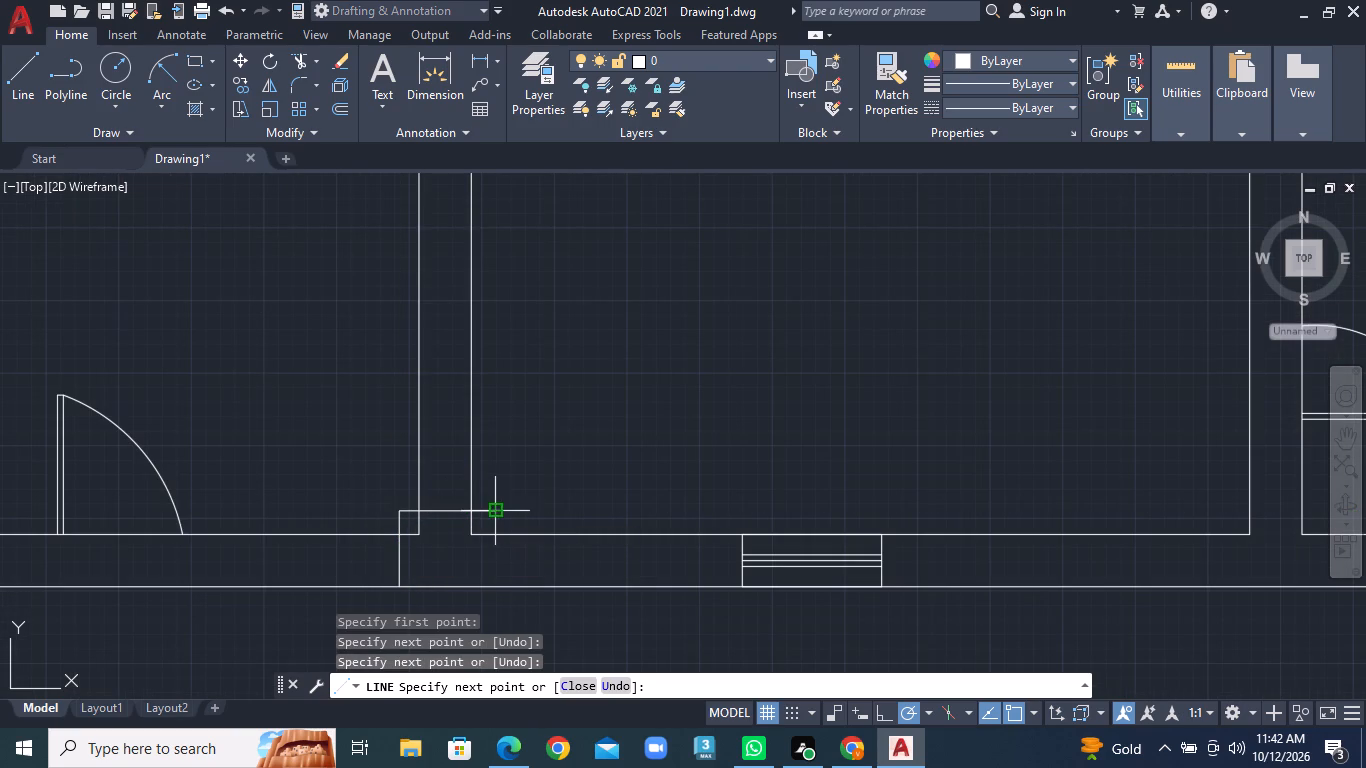
left_click(495, 585)
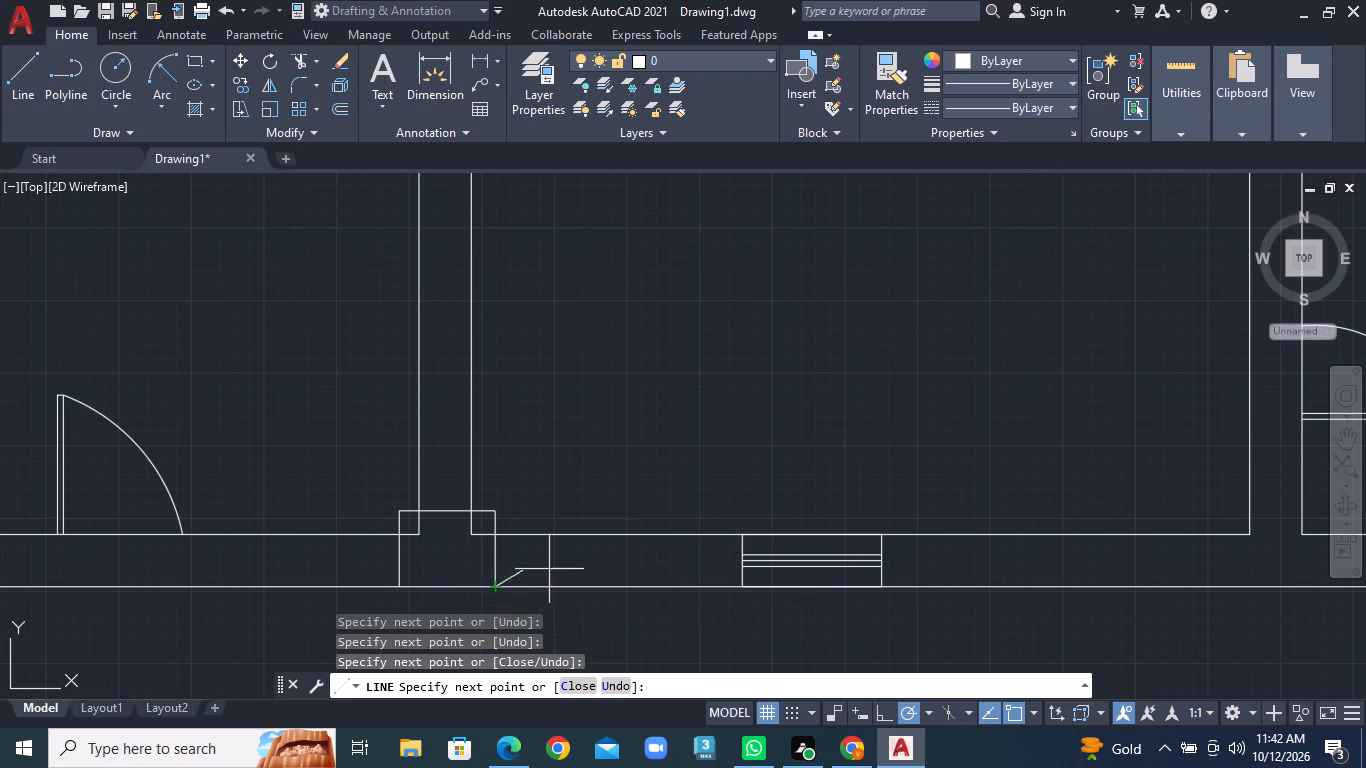
right_click(582, 511)
left_click(659, 275)
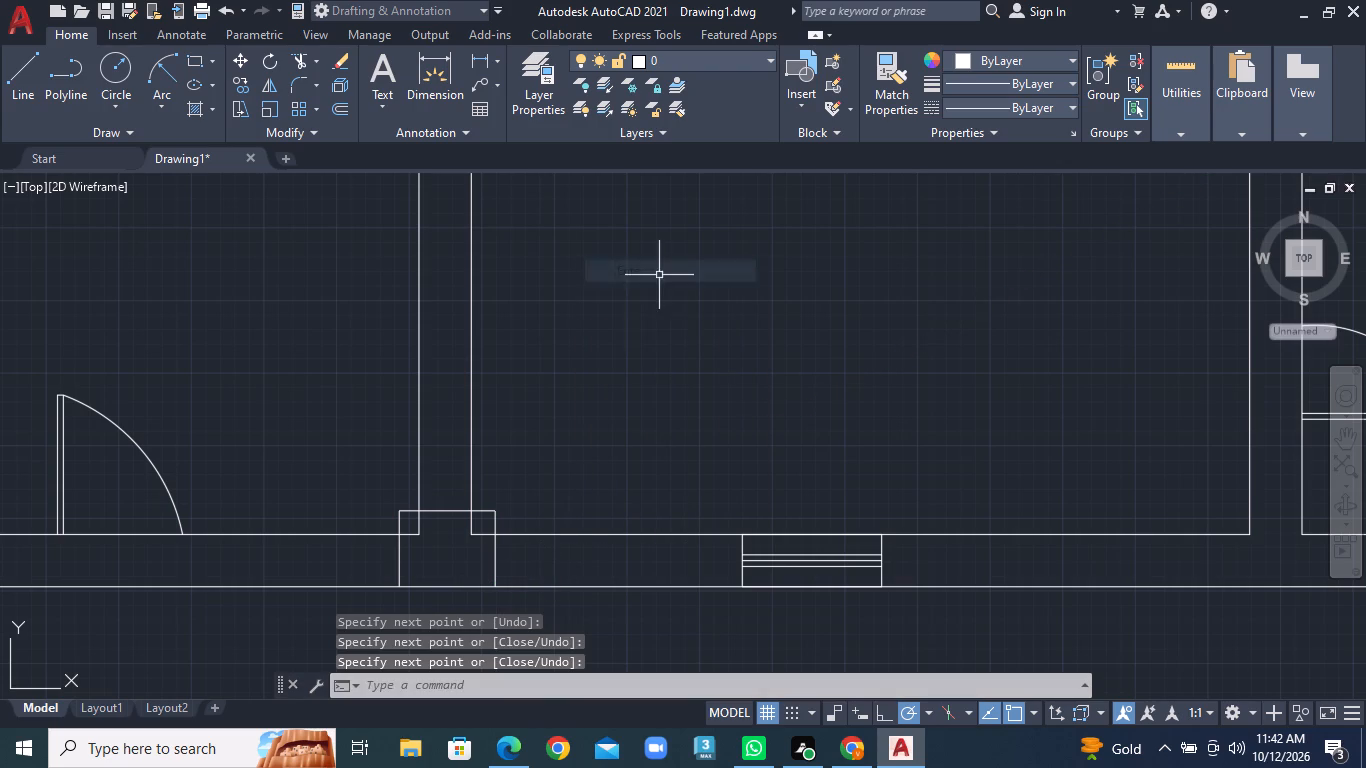
Hatch all three cells of the column at the lower-left partition and bottom outer wall junction with the ANSI31 pattern.
type("HA")
key("space")
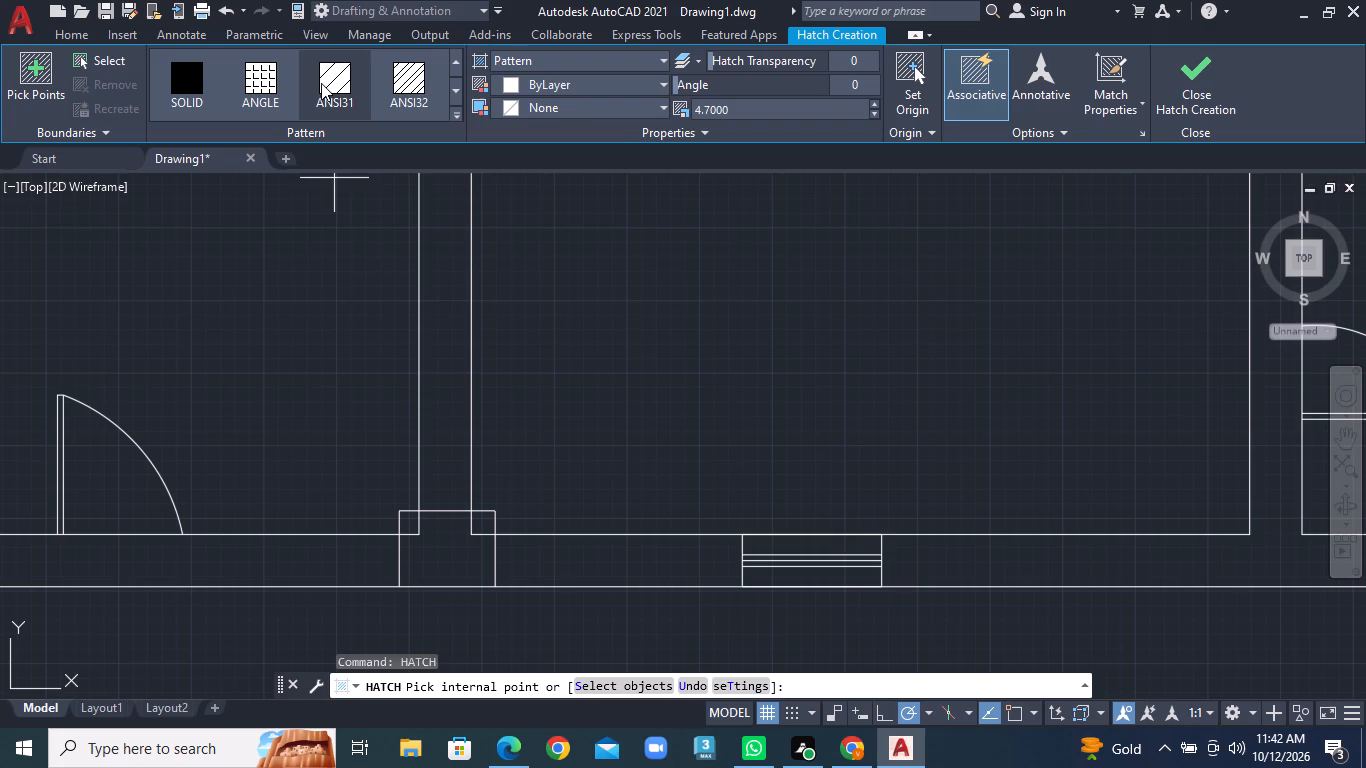
left_click(332, 82)
left_click(407, 533)
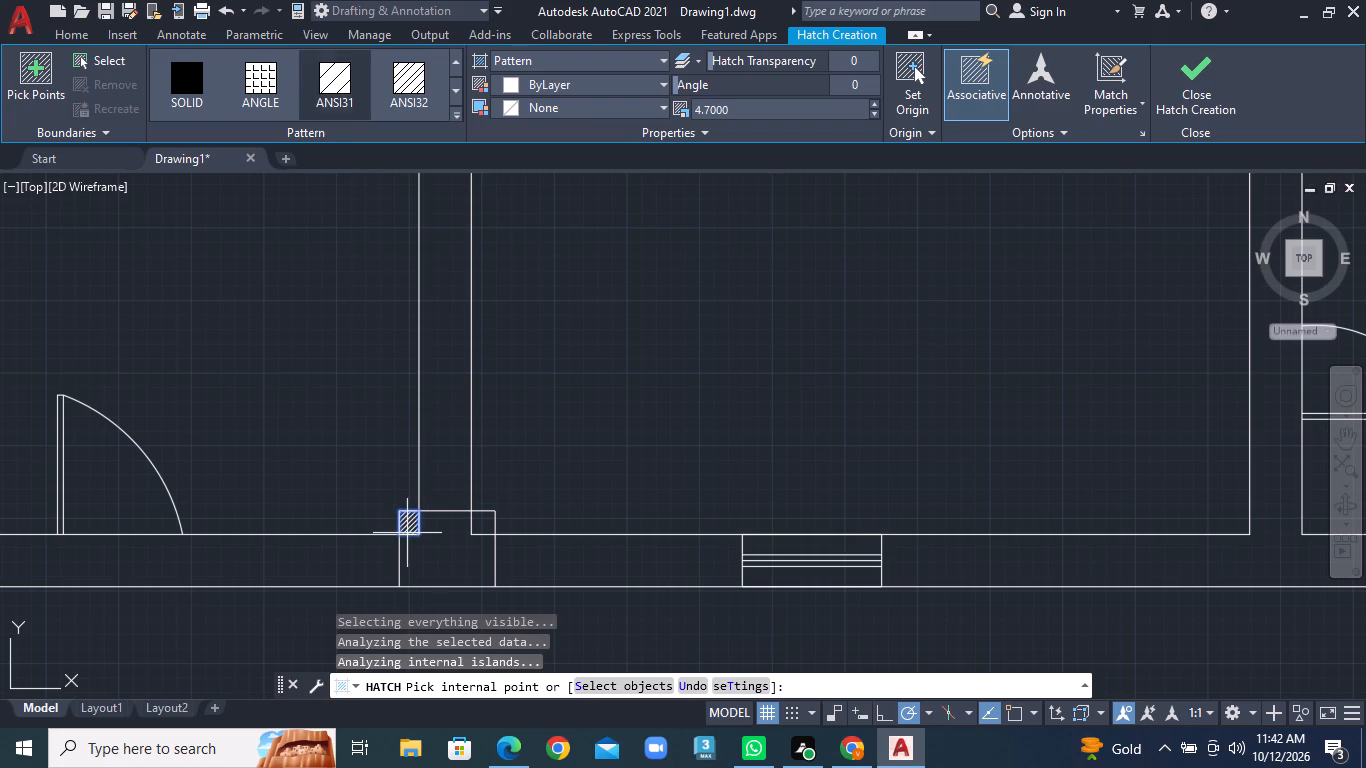
left_click(464, 548)
left_click(494, 513)
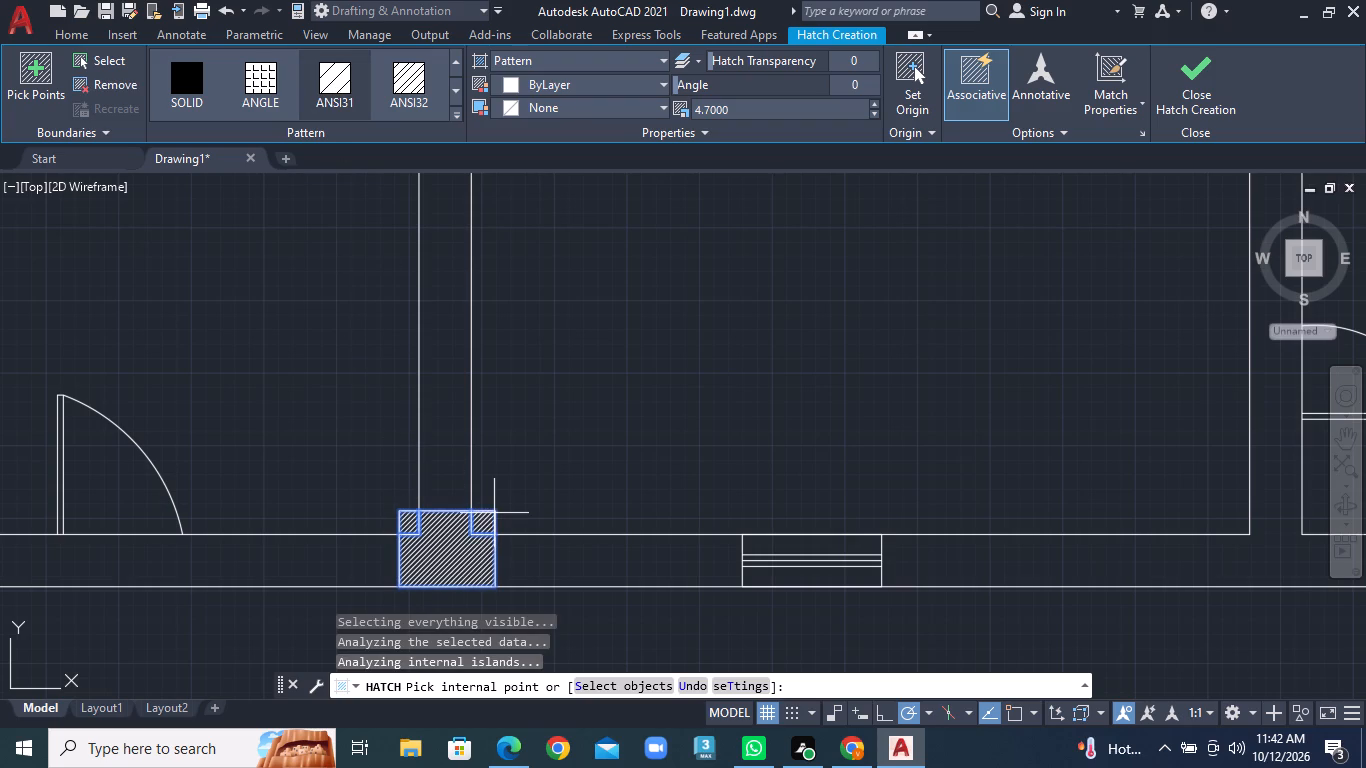
right_click(494, 513)
left_click(559, 270)
Draw a three-line column outline where the lower-right vertical partition meets the bottom outer wall, reaching slightly past the wall faces.
scroll(461, 450, "down", 3)
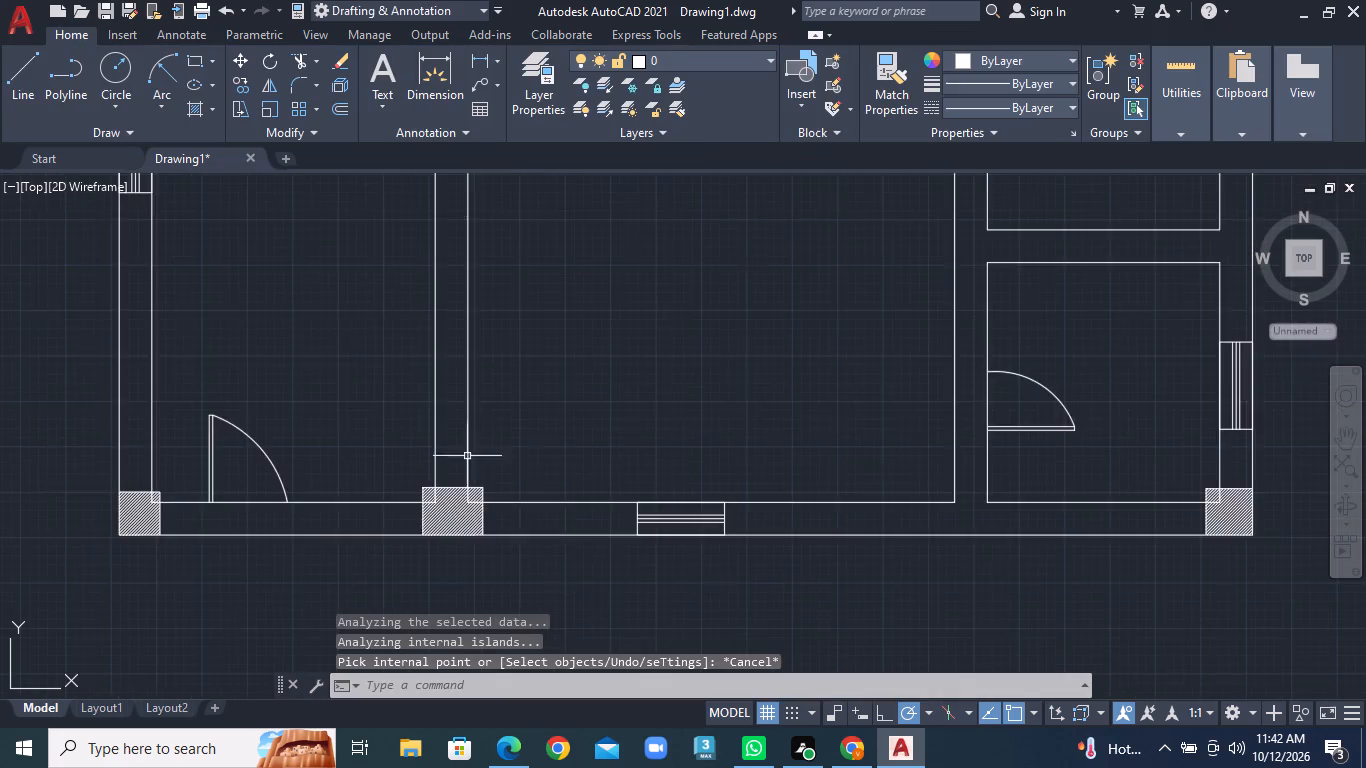
scroll(588, 558, "down", 2)
middle_click_drag(629, 547, 185, 461)
scroll(251, 455, "up", 1)
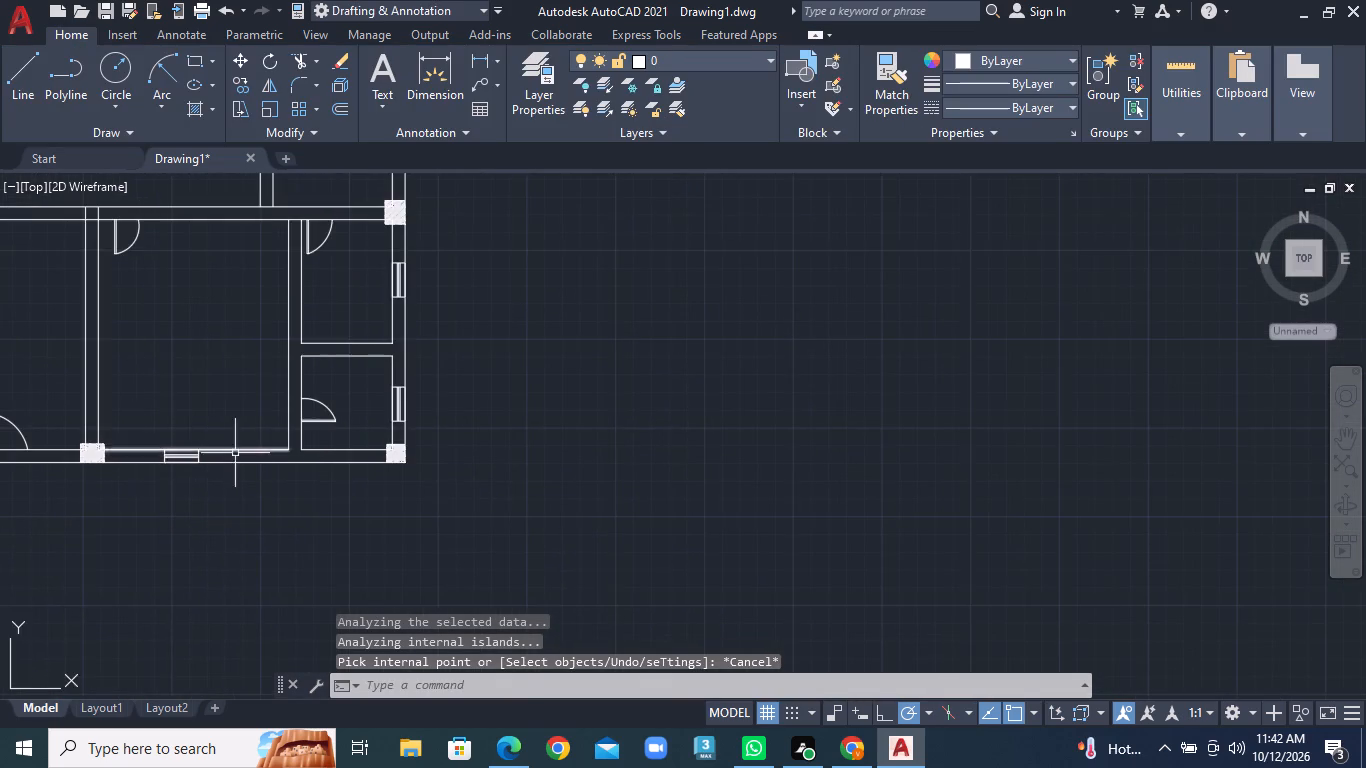
scroll(255, 455, "up", 1)
middle_click_drag(288, 448, 227, 438)
scroll(323, 420, "up", 1)
middle_click_drag(323, 419, 295, 493)
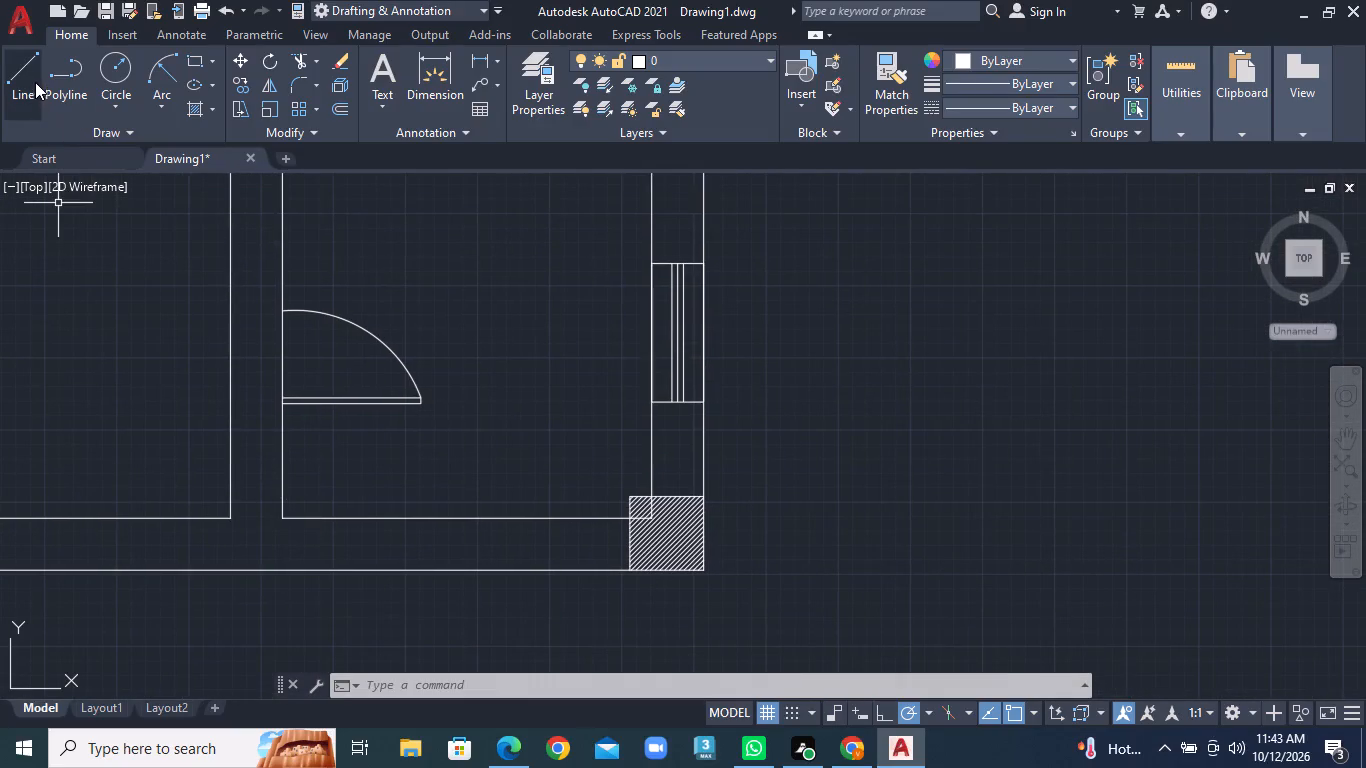
left_click(35, 81)
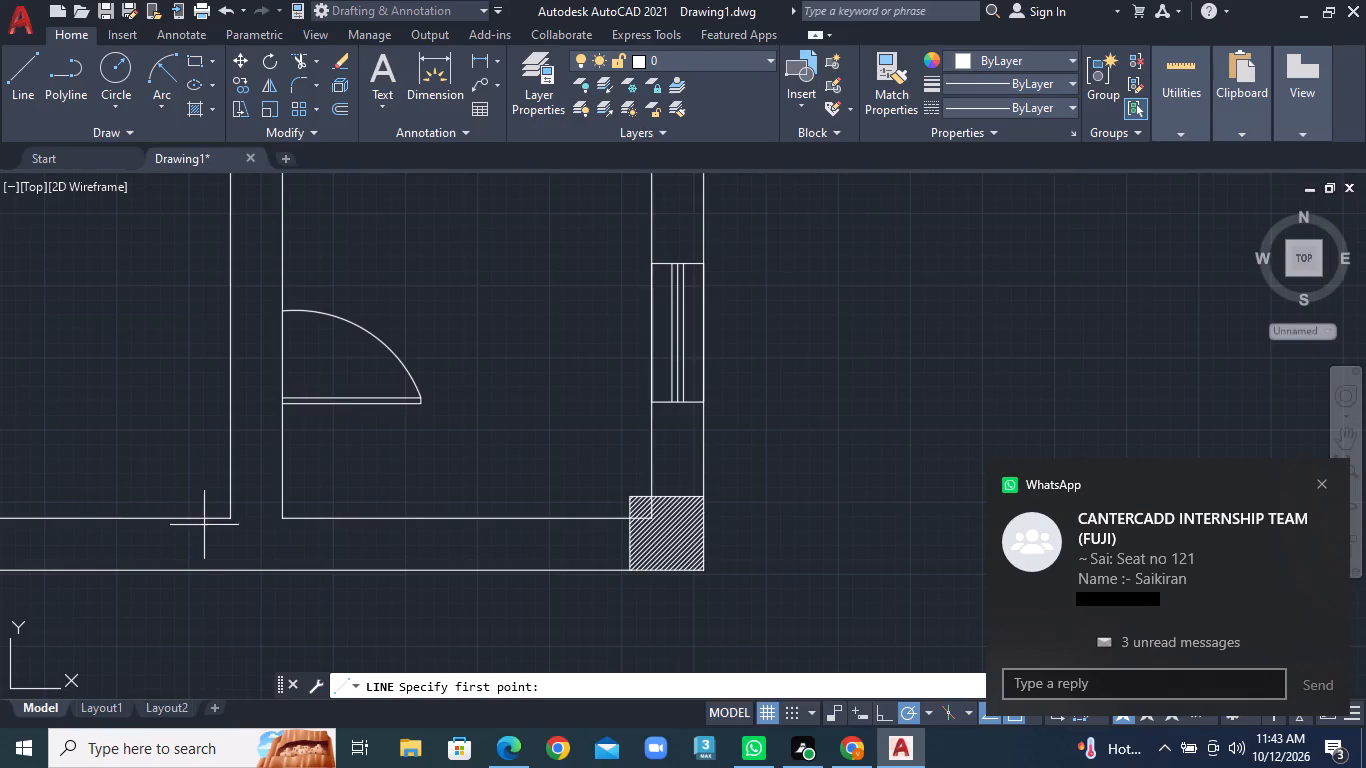
left_click(217, 570)
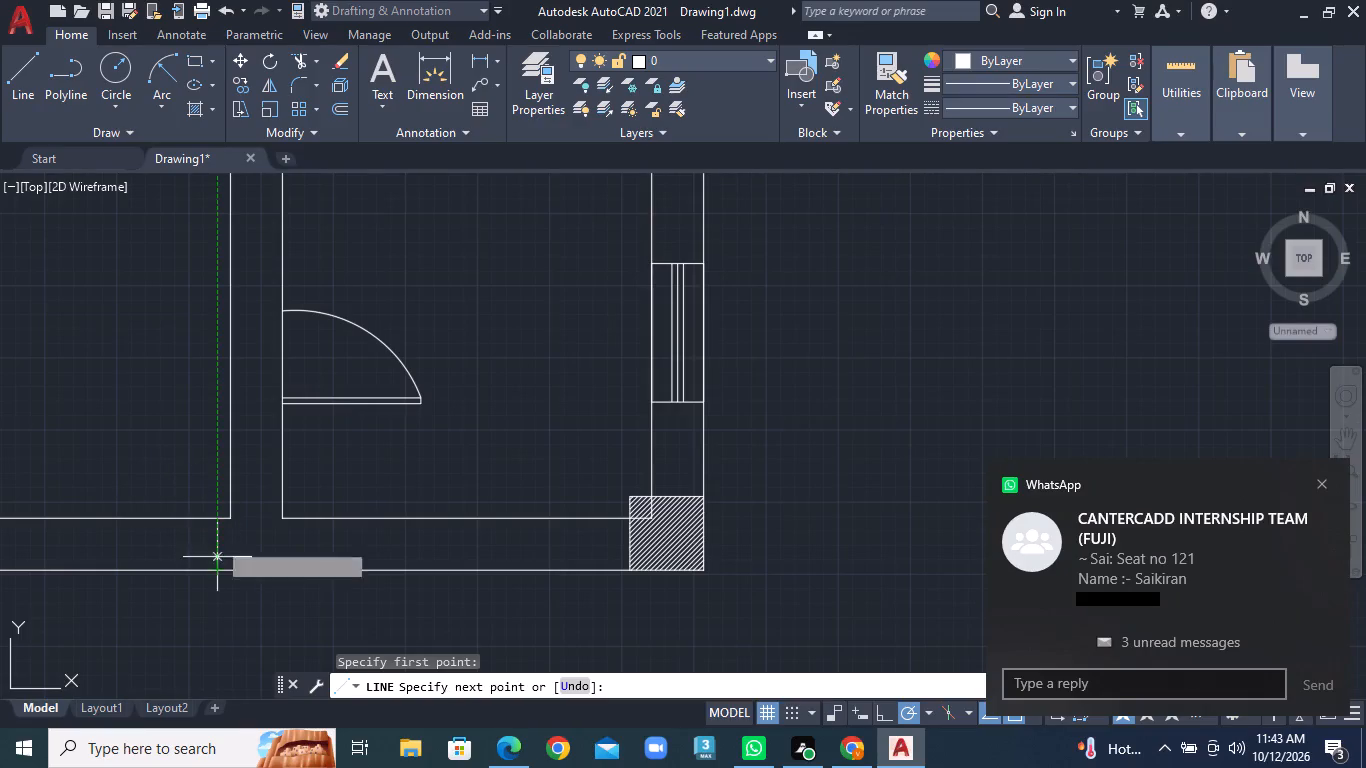
left_click(214, 498)
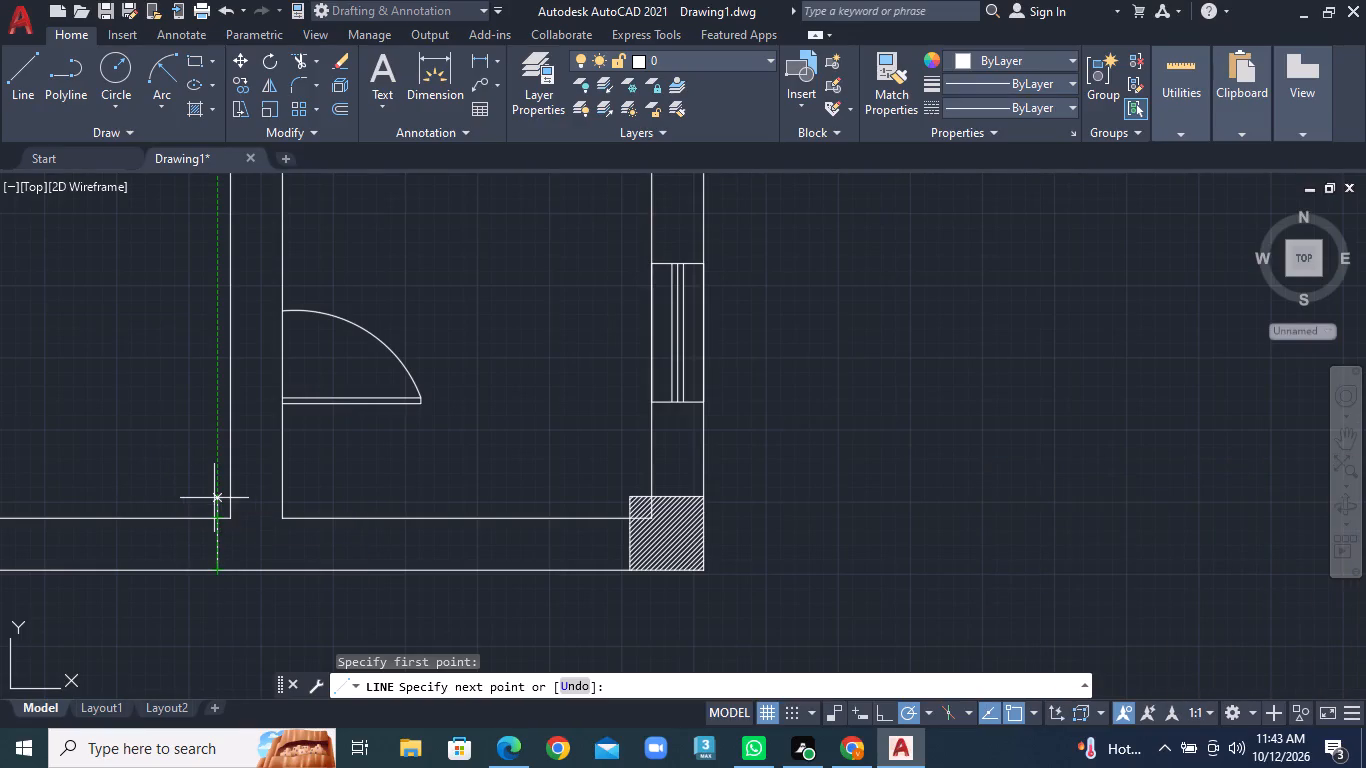
left_click(297, 501)
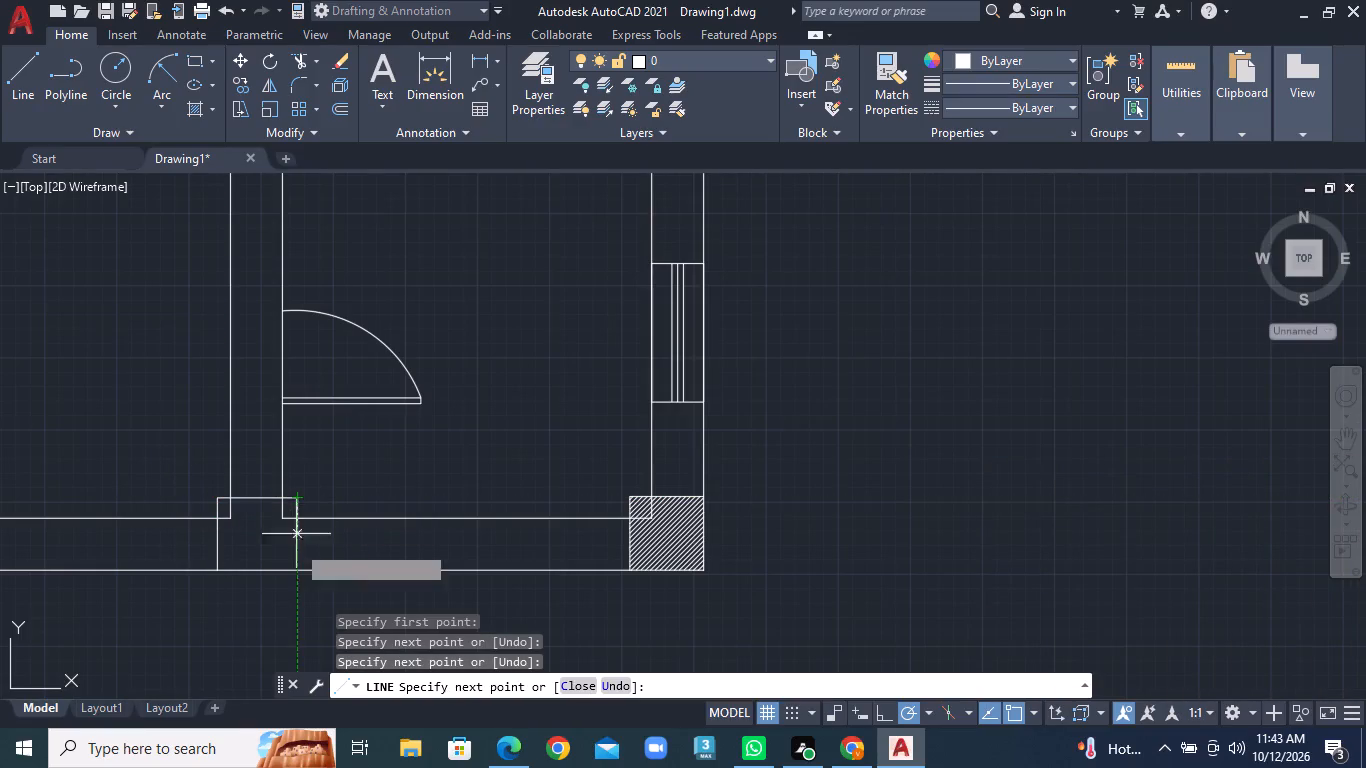
left_click(297, 567)
right_click(297, 567)
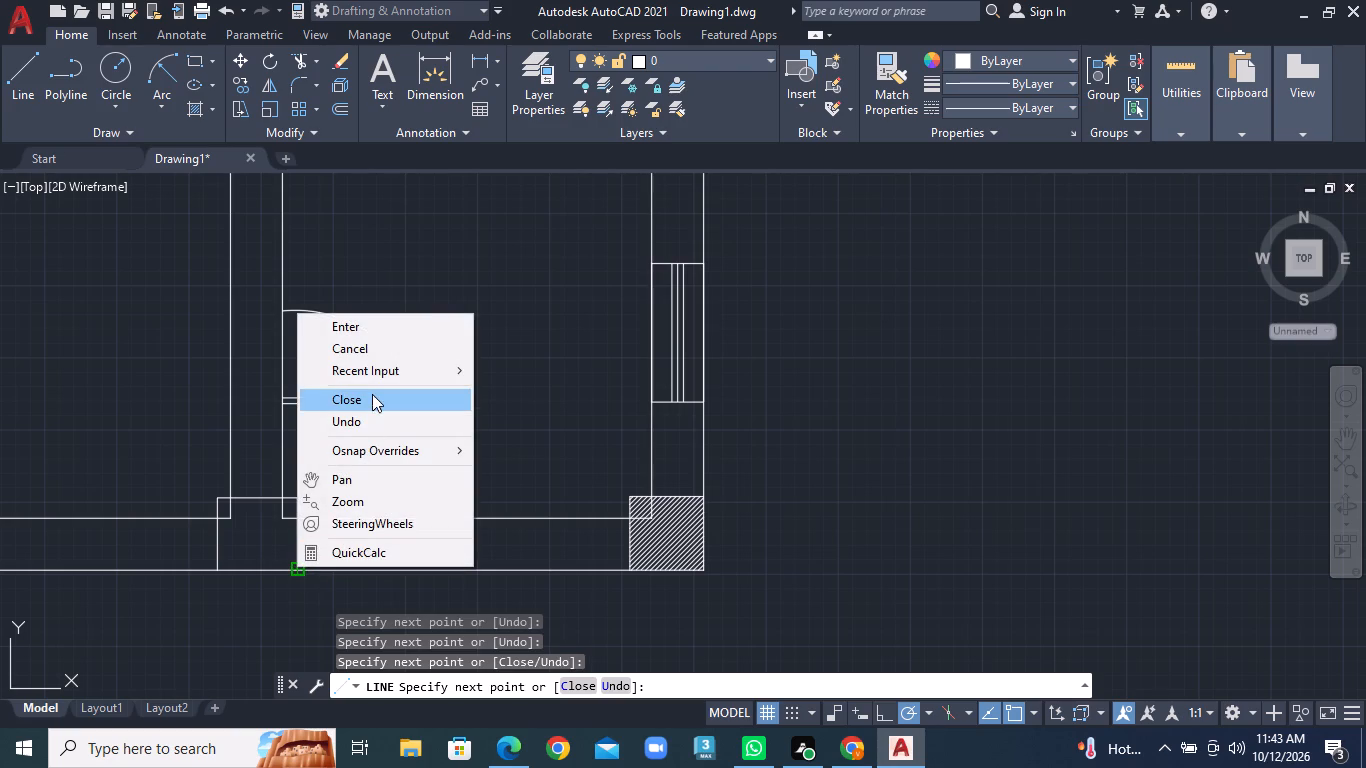
left_click(381, 330)
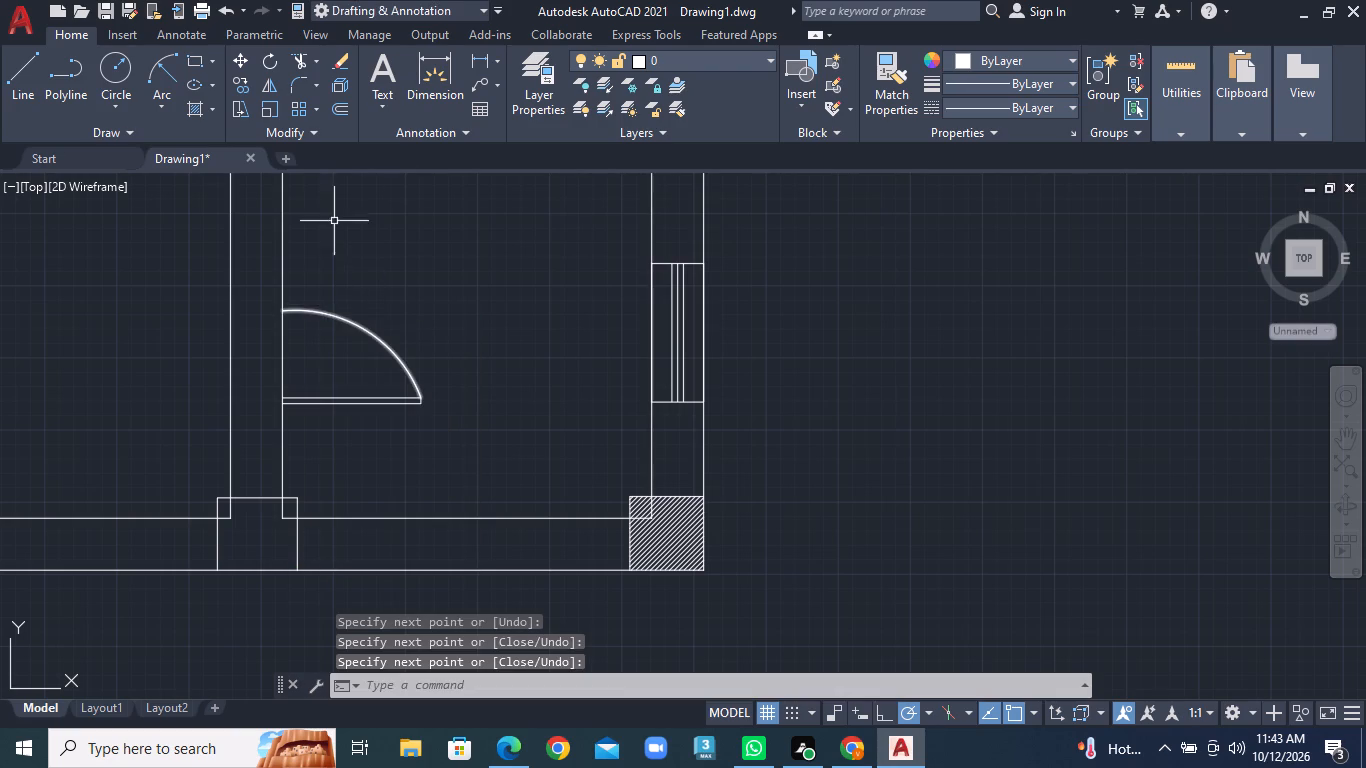
Hatch all three cells of the column at the lower-right partition and bottom outer wall junction with the ANSI31 pattern.
key("h")
type("A")
key("space")
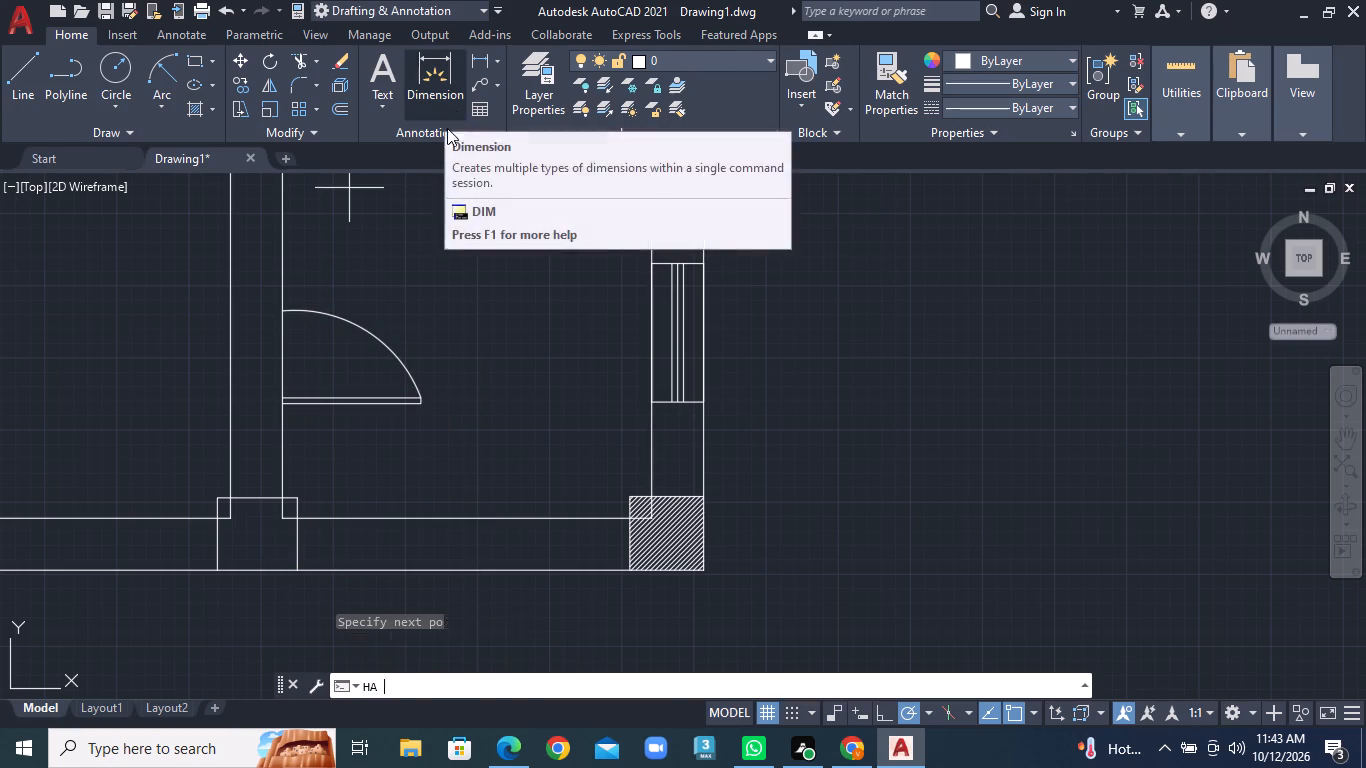
left_click(334, 83)
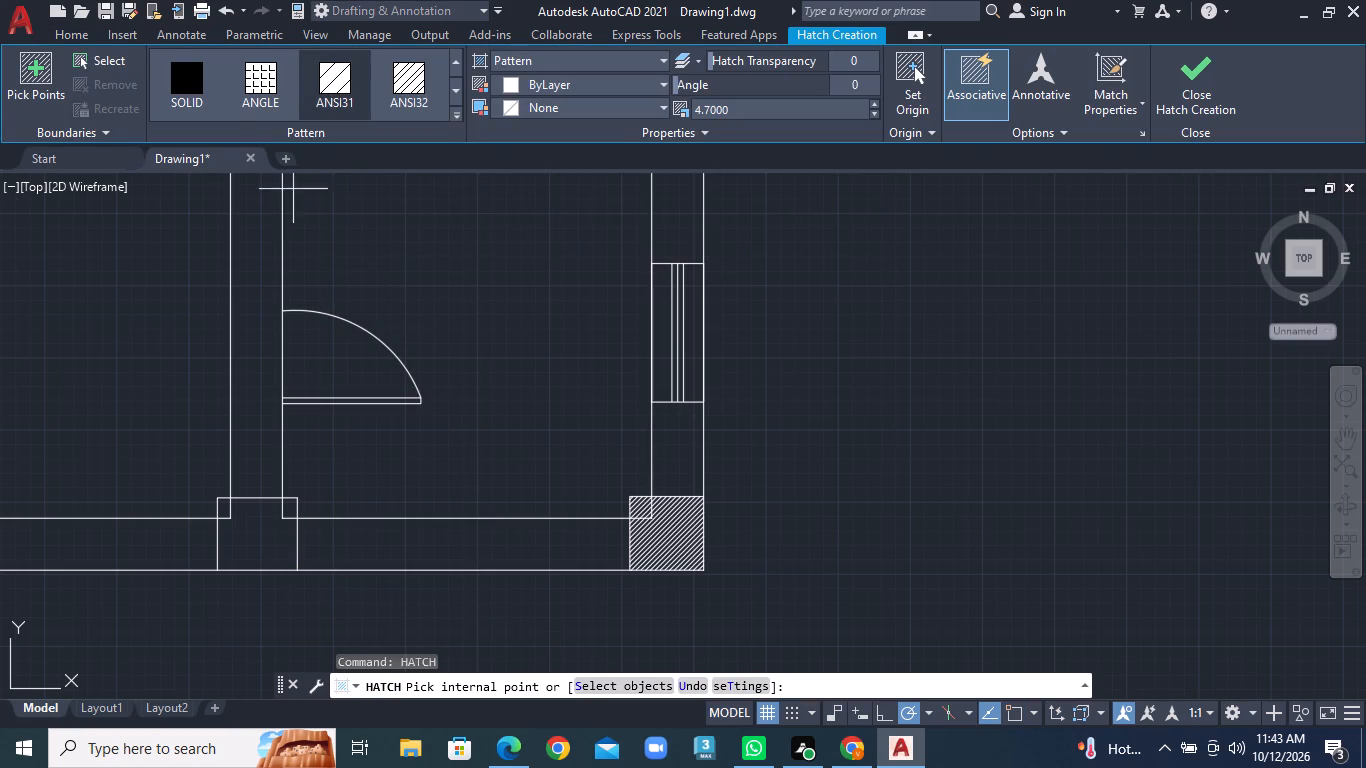
left_click(265, 544)
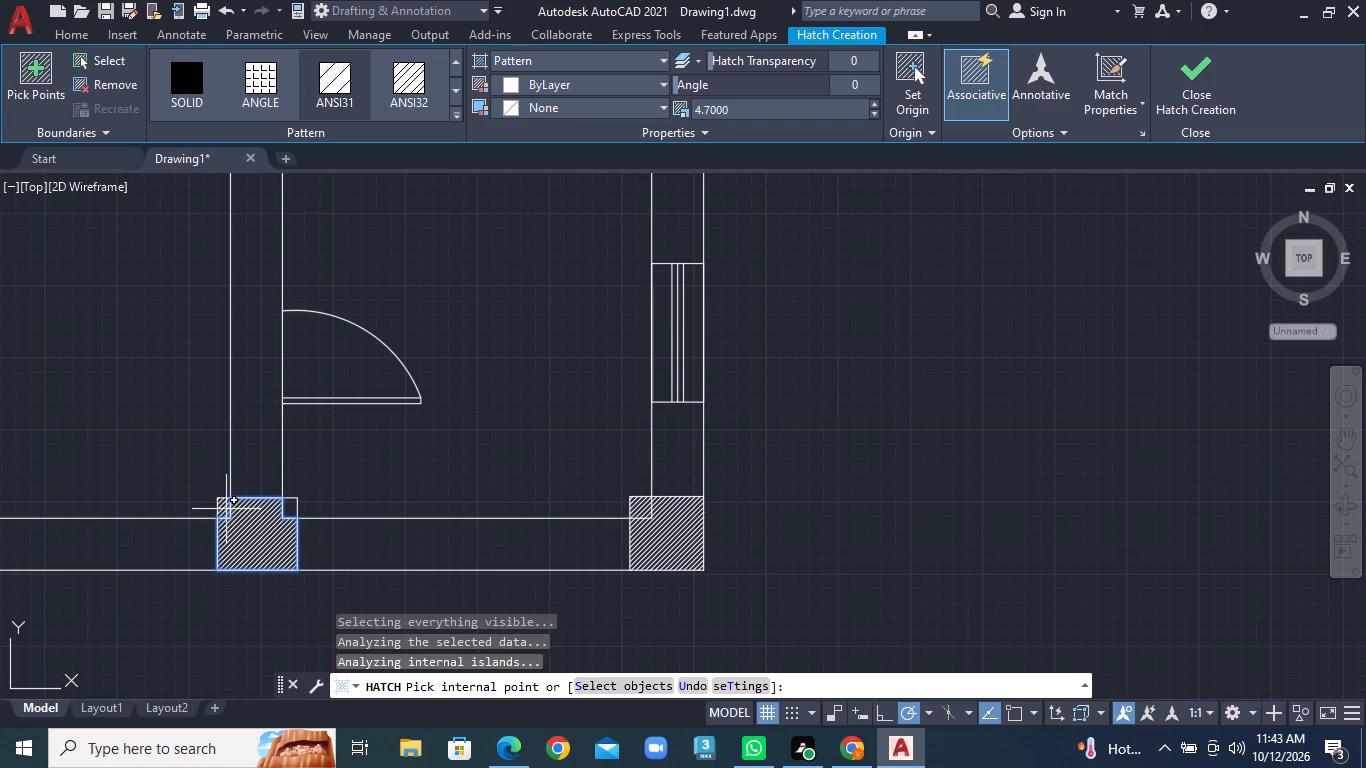
left_click(225, 509)
left_click(288, 507)
right_click(288, 507)
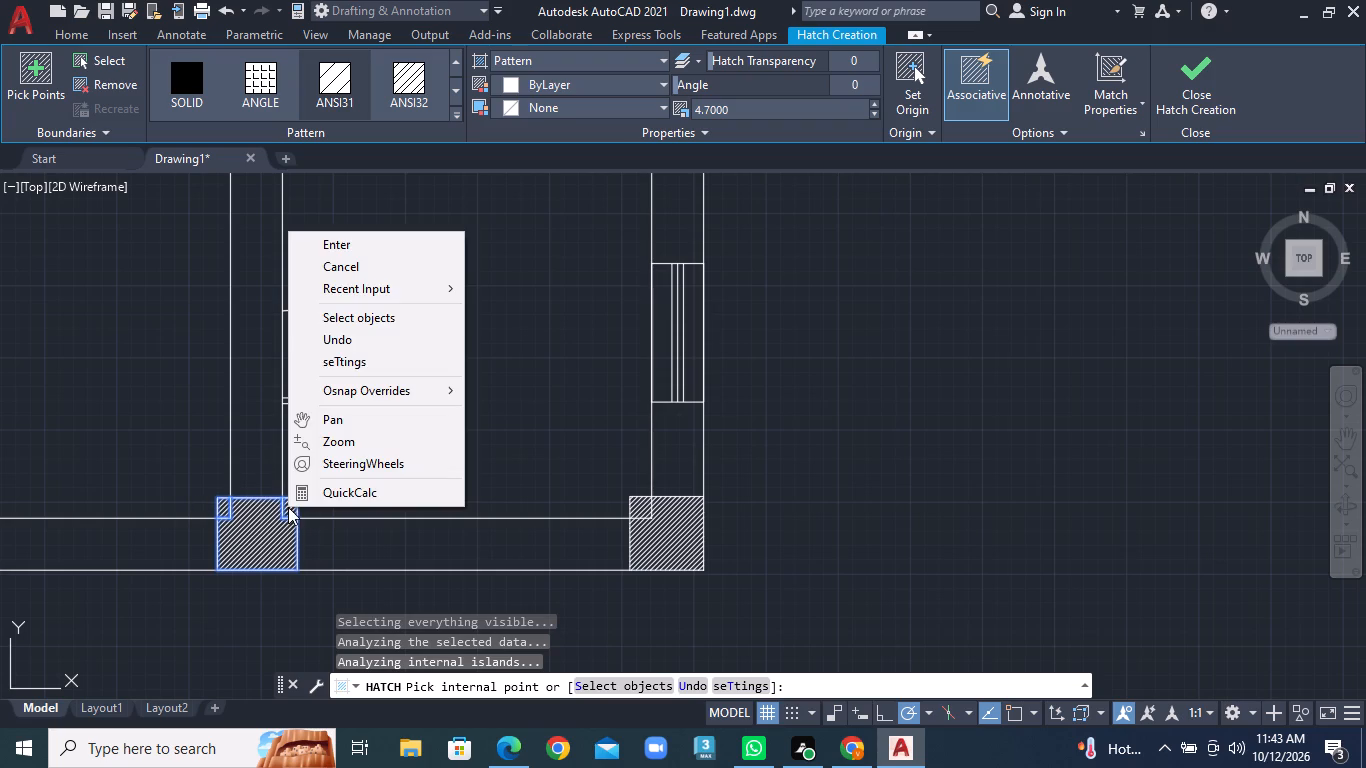
left_click(369, 271)
scroll(480, 451, "down", 2)
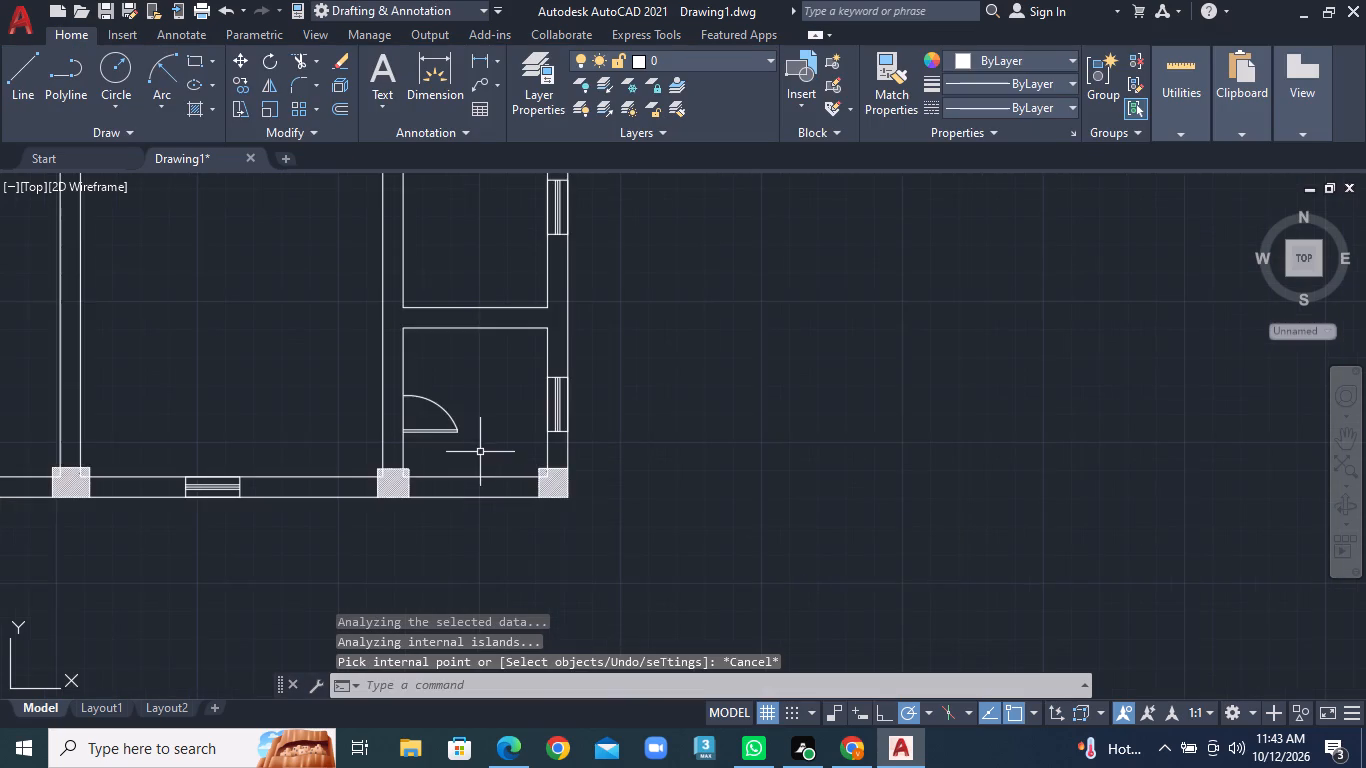
Draw a two-line column outline where the lower-left vertical partition meets the lower interior horizontal wall, reaching slightly past the partition's right face and wall's lower face.
scroll(463, 453, "down", 2)
middle_click_drag(382, 389, 421, 620)
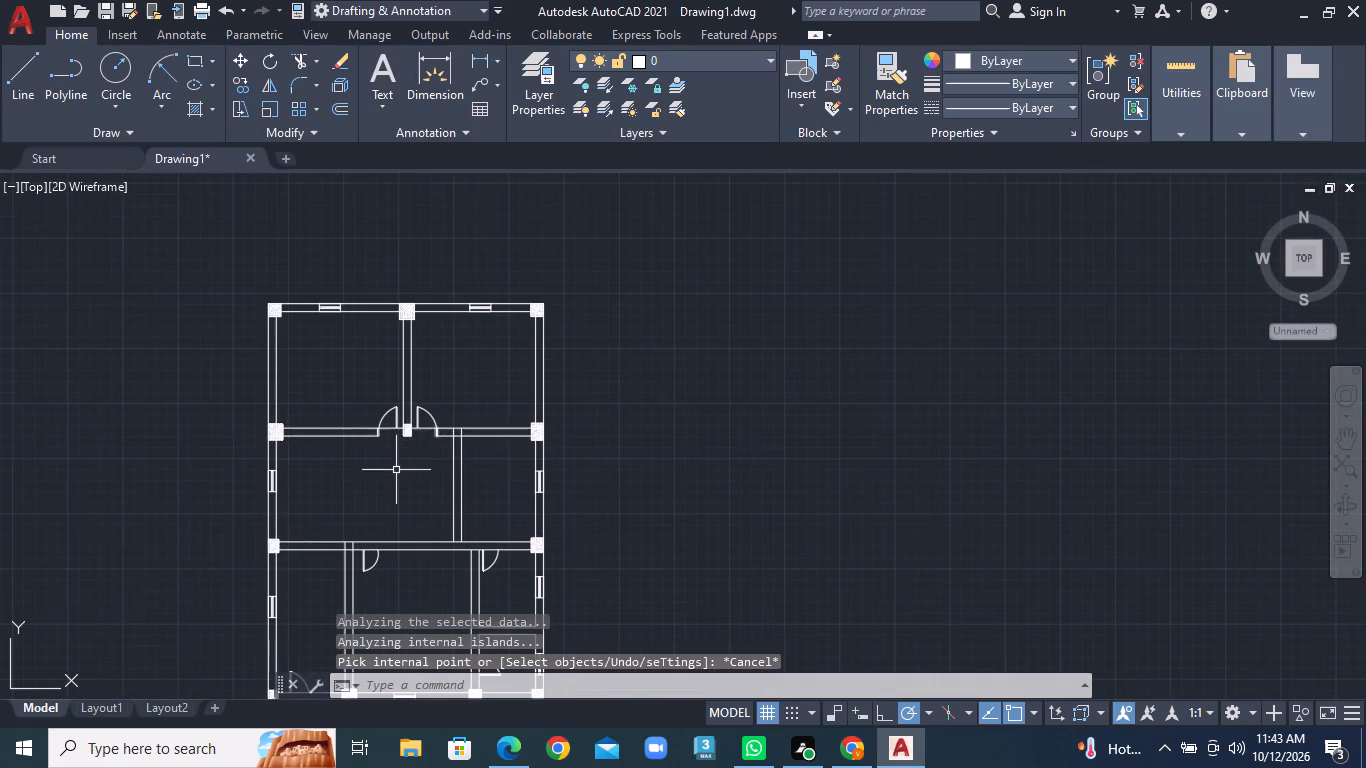
scroll(396, 509, "up", 1)
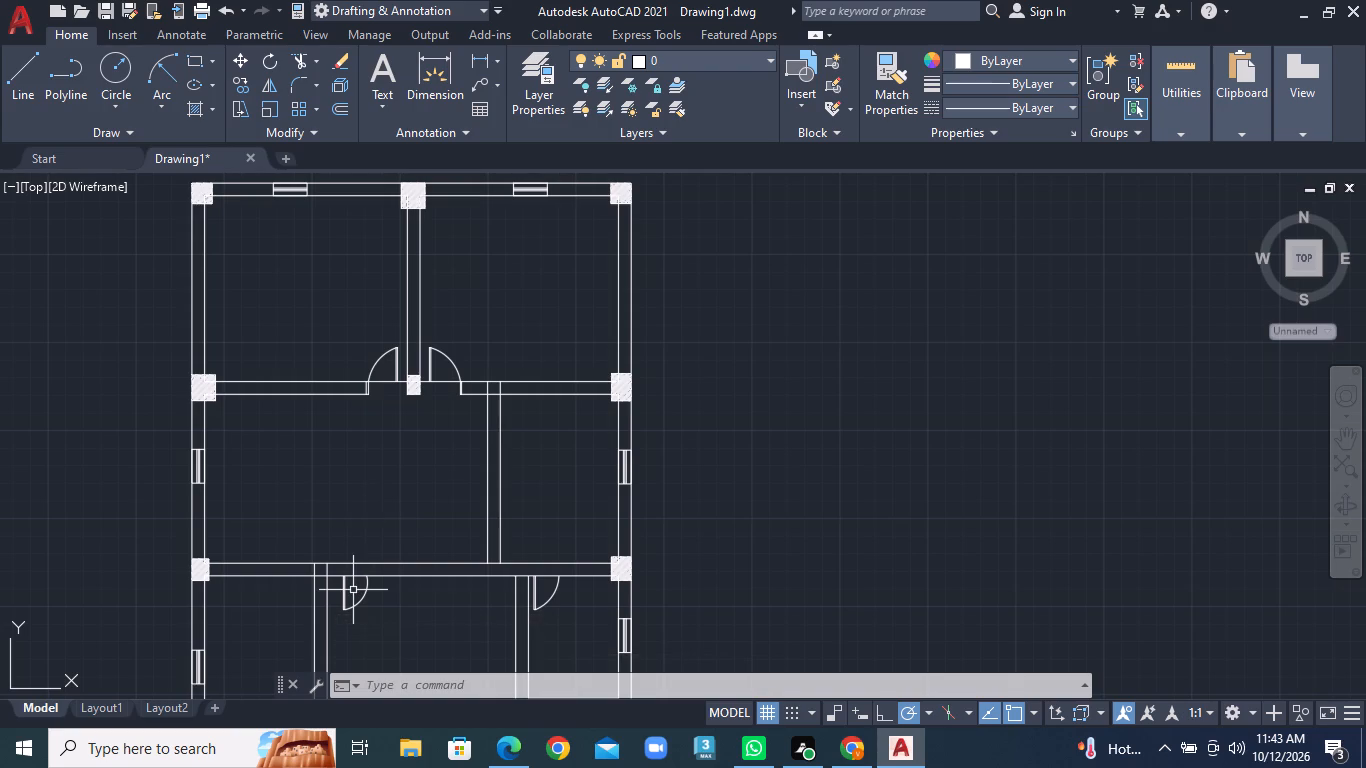
scroll(353, 590, "up", 1)
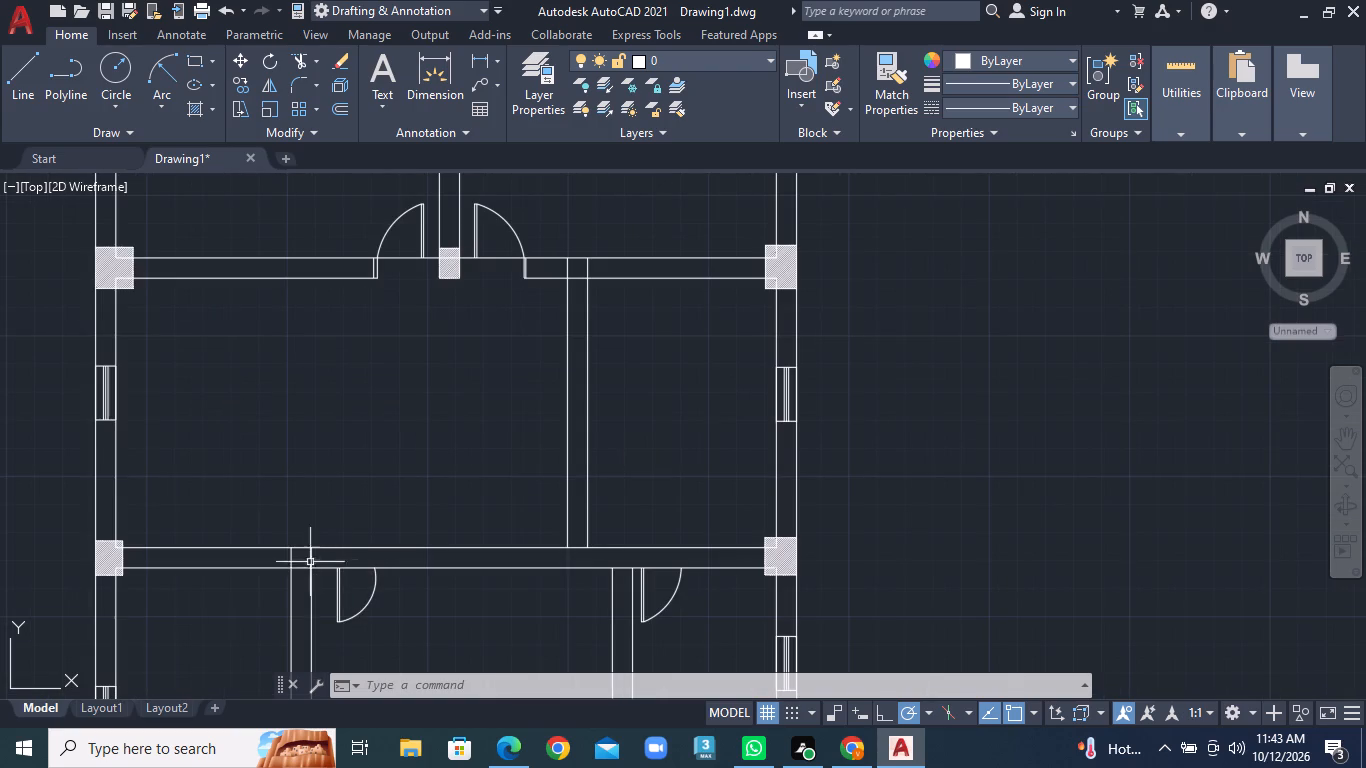
middle_click_drag(312, 565, 313, 465)
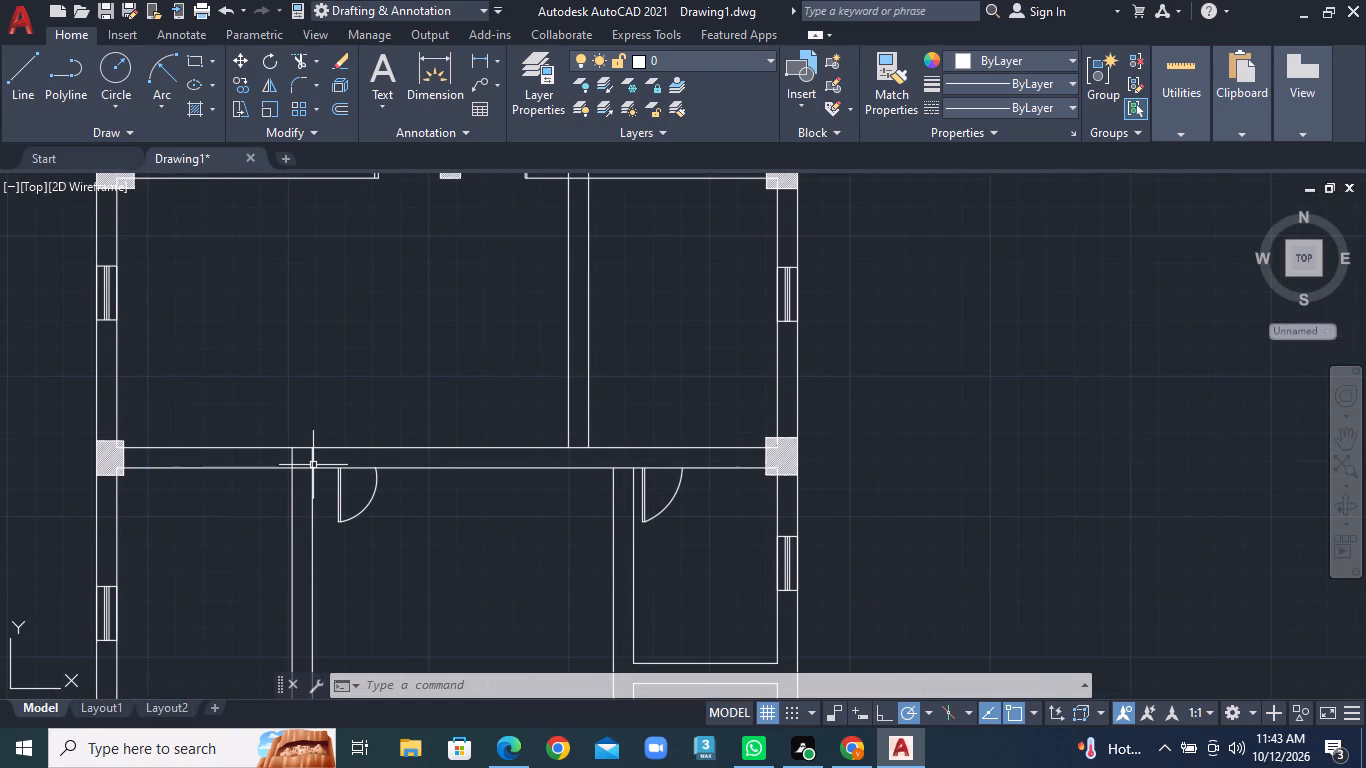
scroll(316, 465, "up", 2)
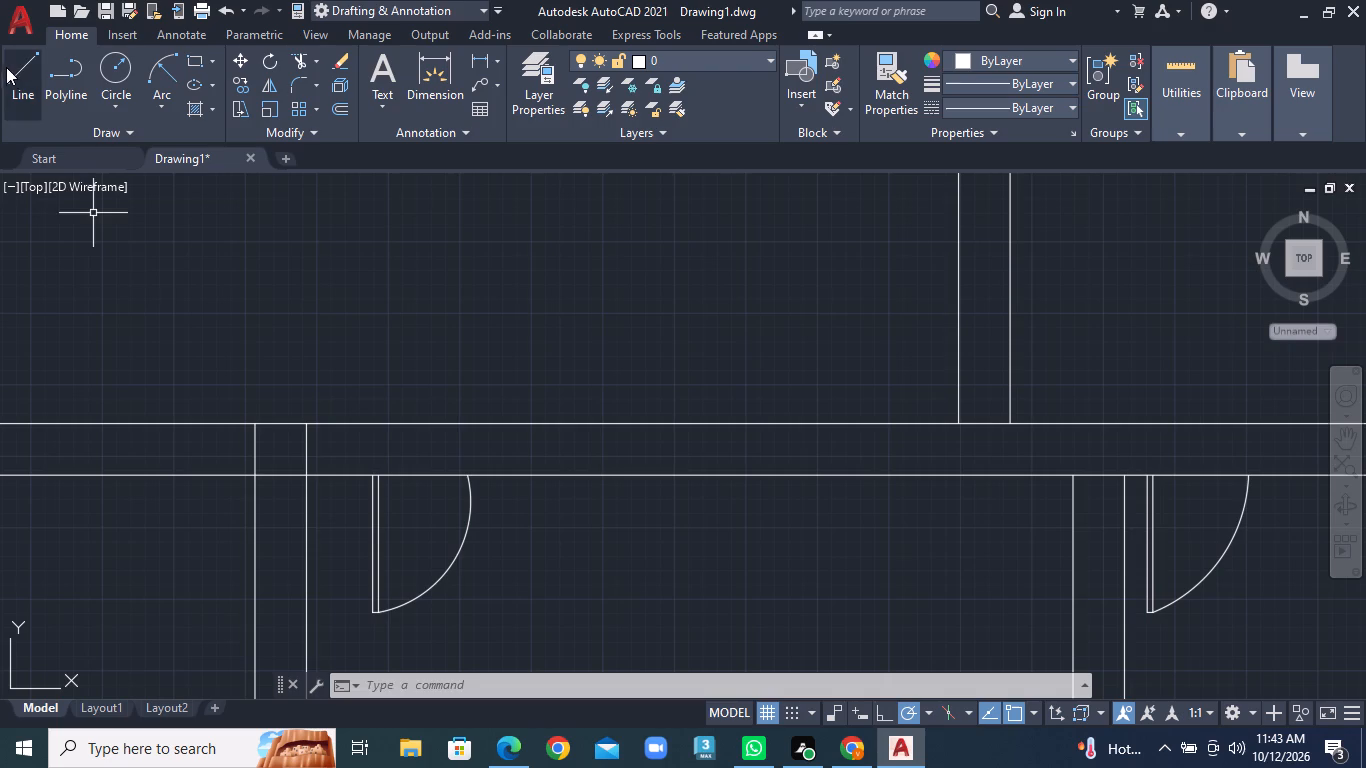
left_click(10, 70)
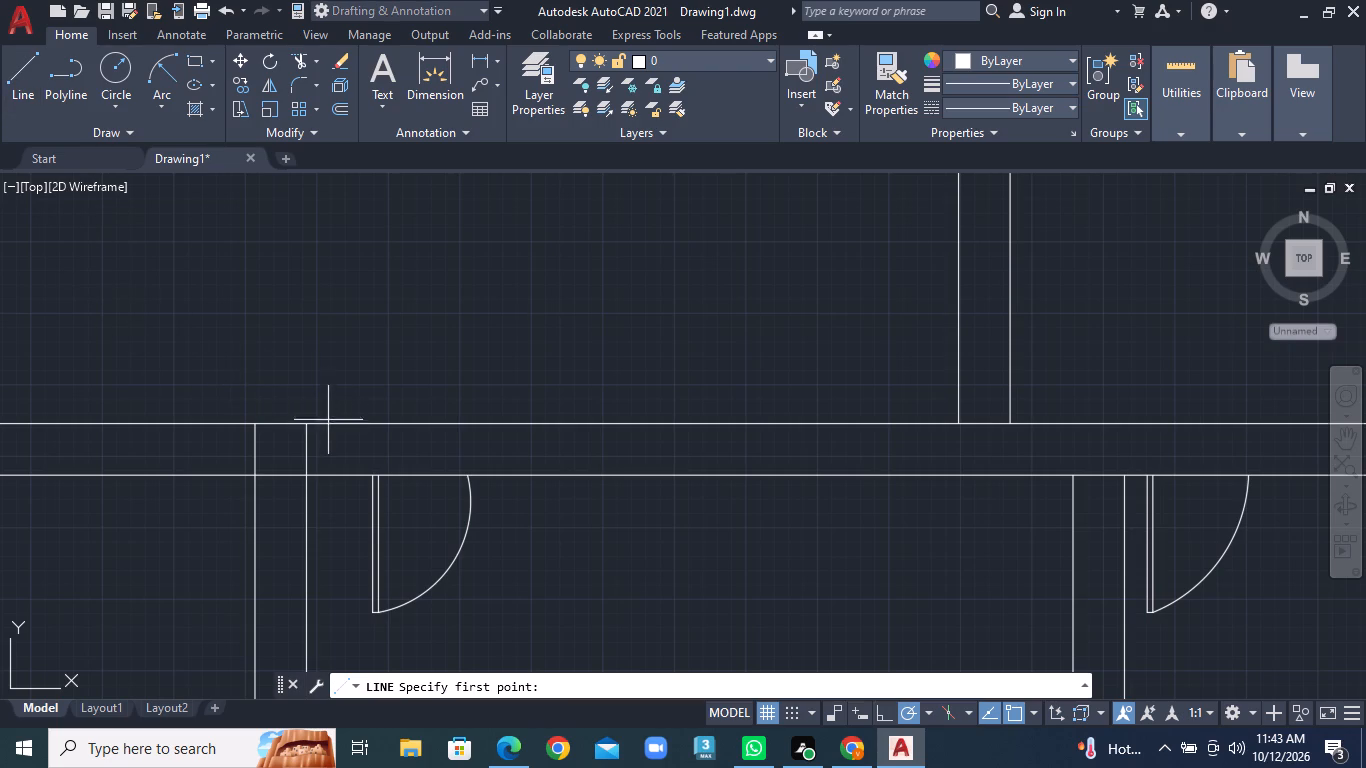
left_click(321, 425)
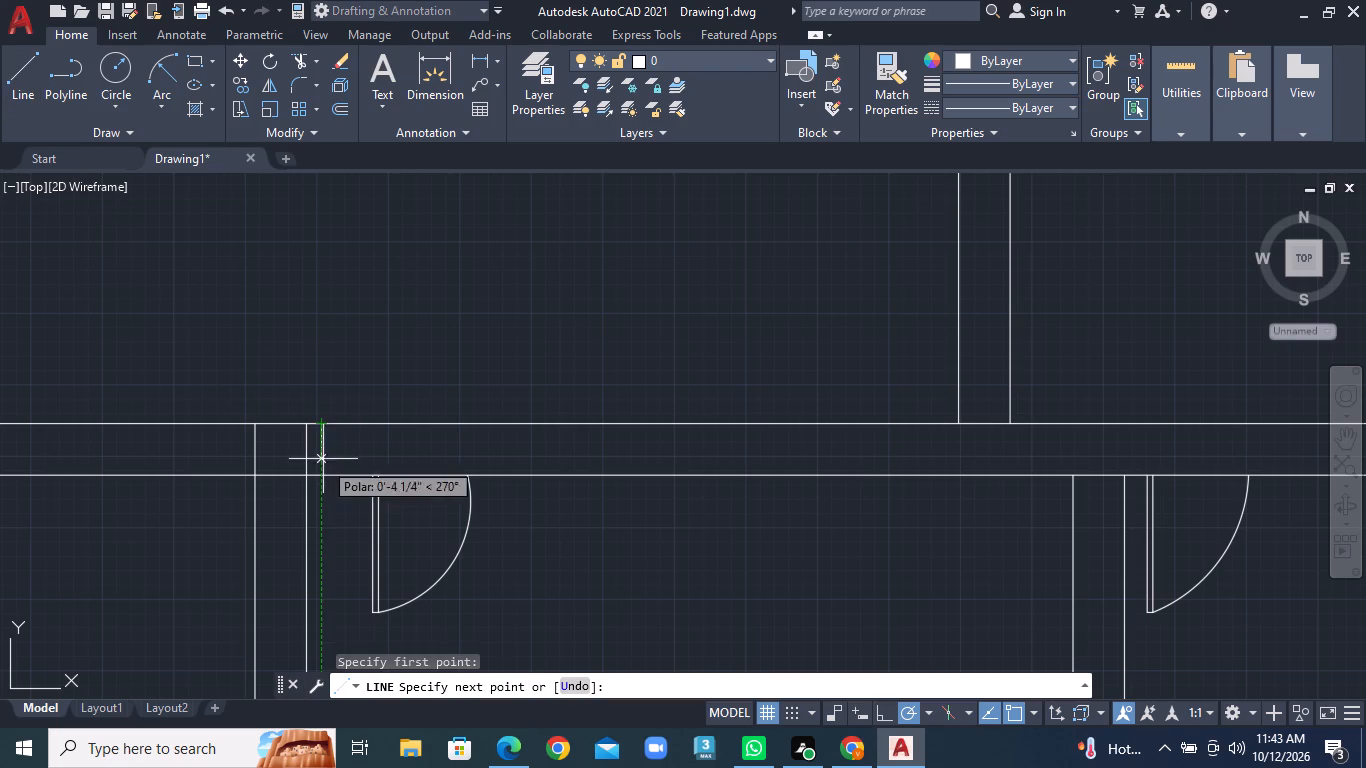
left_click(322, 491)
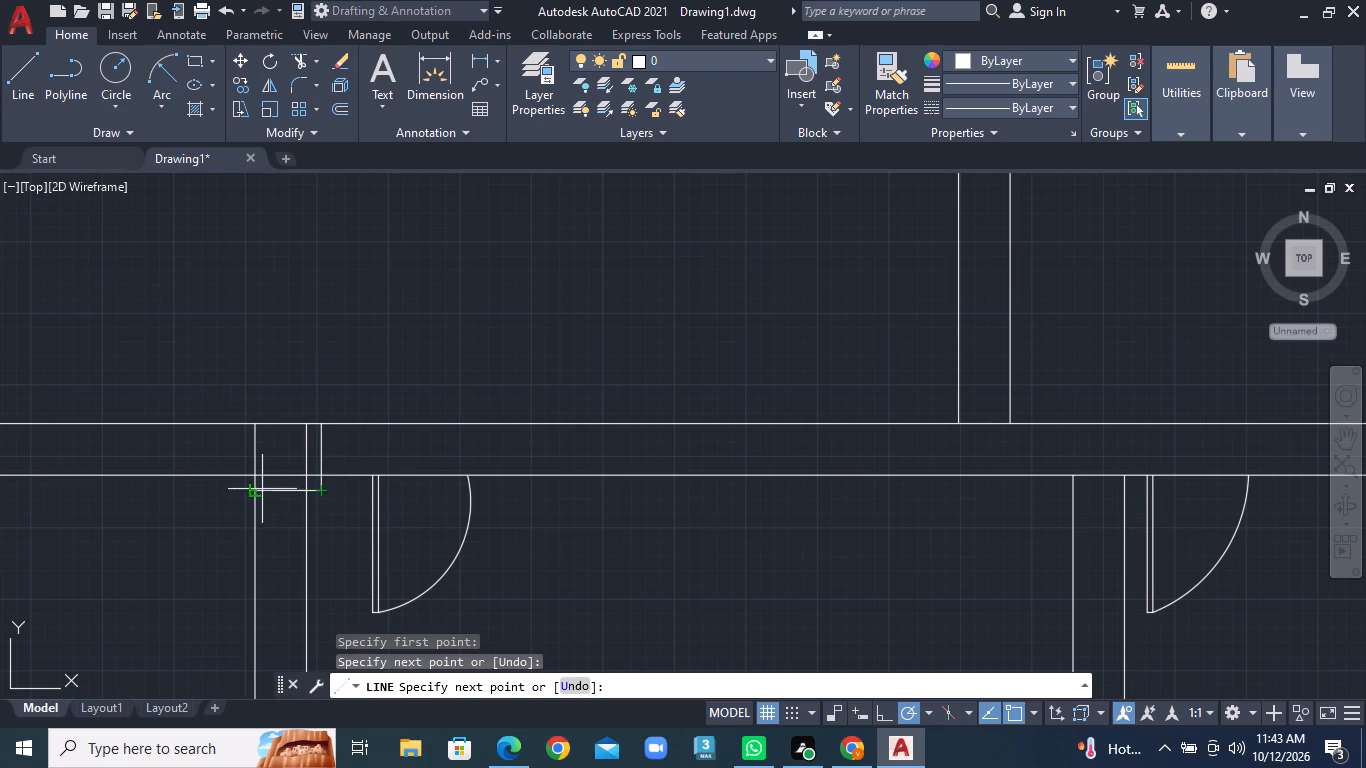
left_click(260, 489)
right_click(260, 489)
left_click(360, 250)
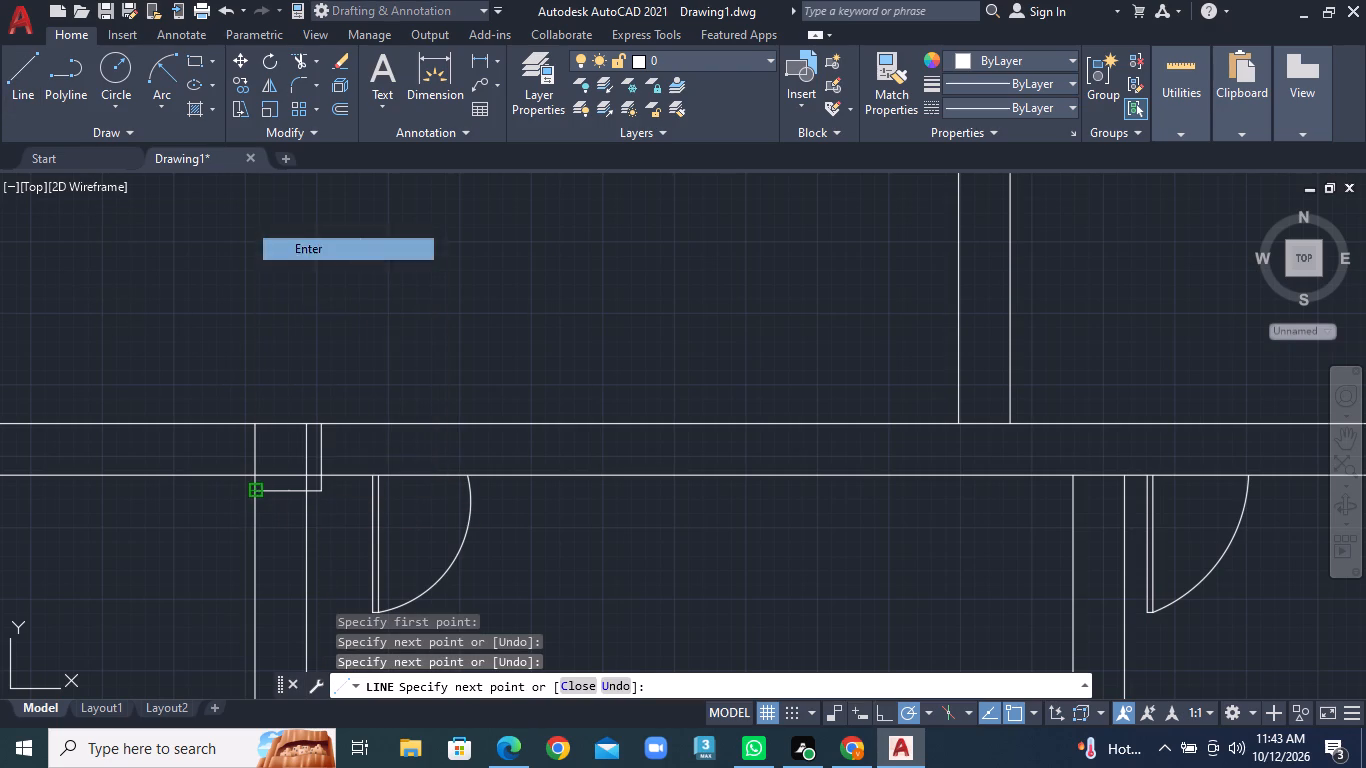
Hatch all four cells of the column at the lower-left partition and lower interior horizontal wall junction with the ANSI31 pattern.
key("h")
type("A")
key("space")
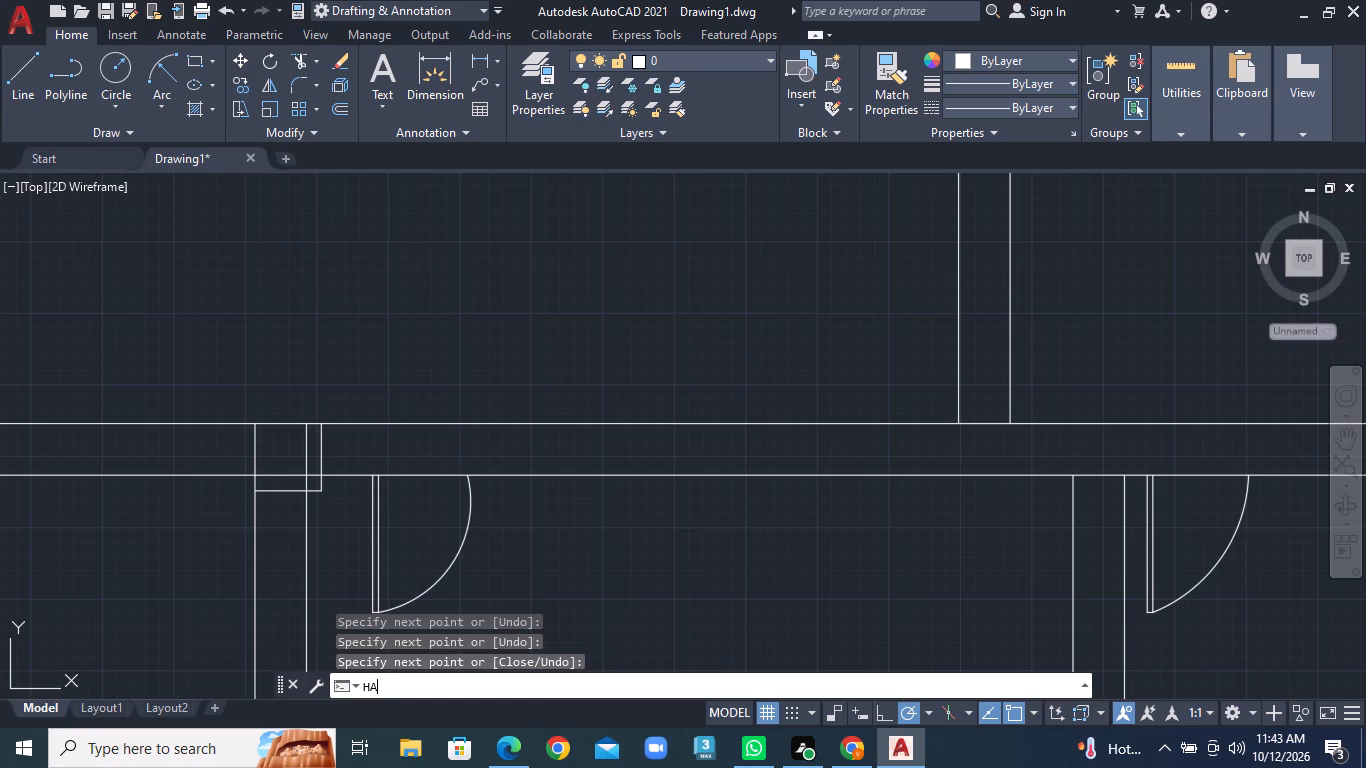
left_click(334, 74)
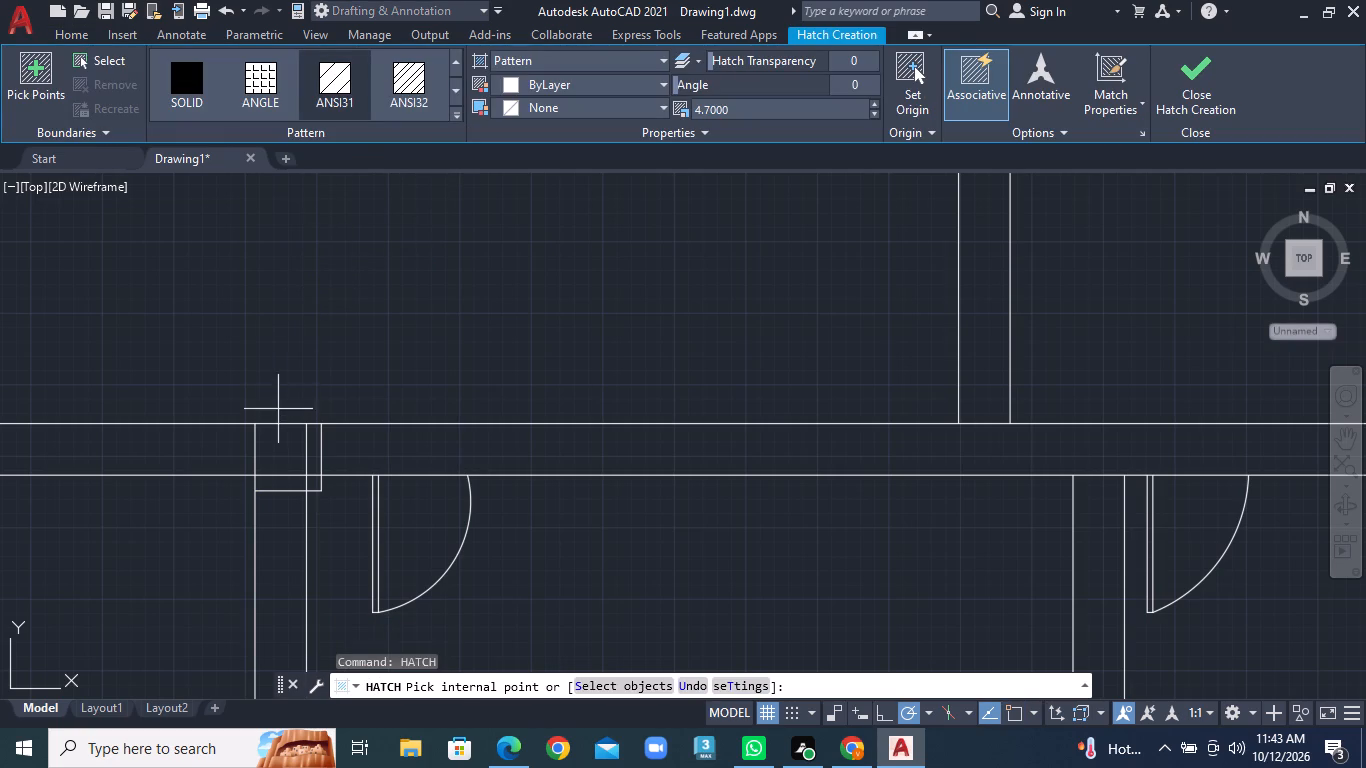
left_click(278, 452)
scroll(311, 471, "up", 2)
left_click(312, 490)
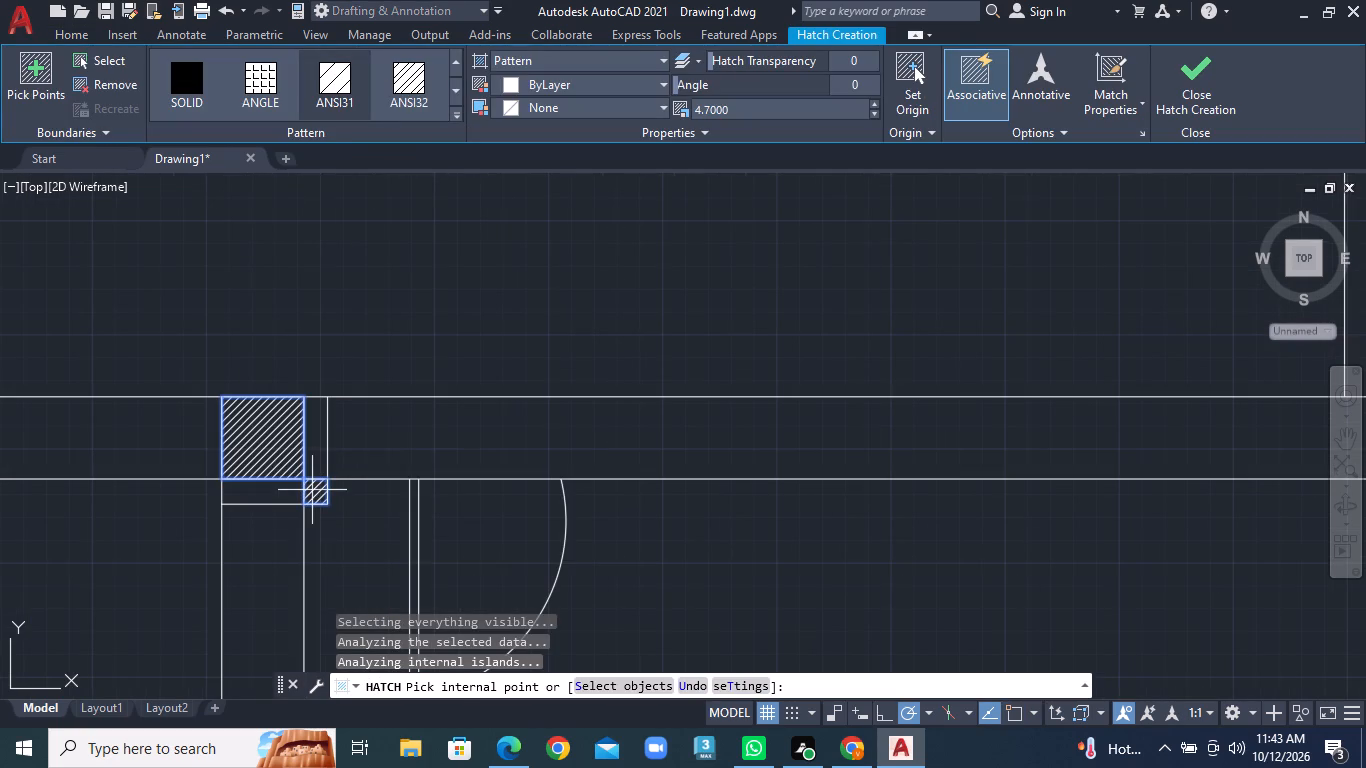
left_click(272, 491)
left_click(318, 450)
scroll(391, 475, "down", 3)
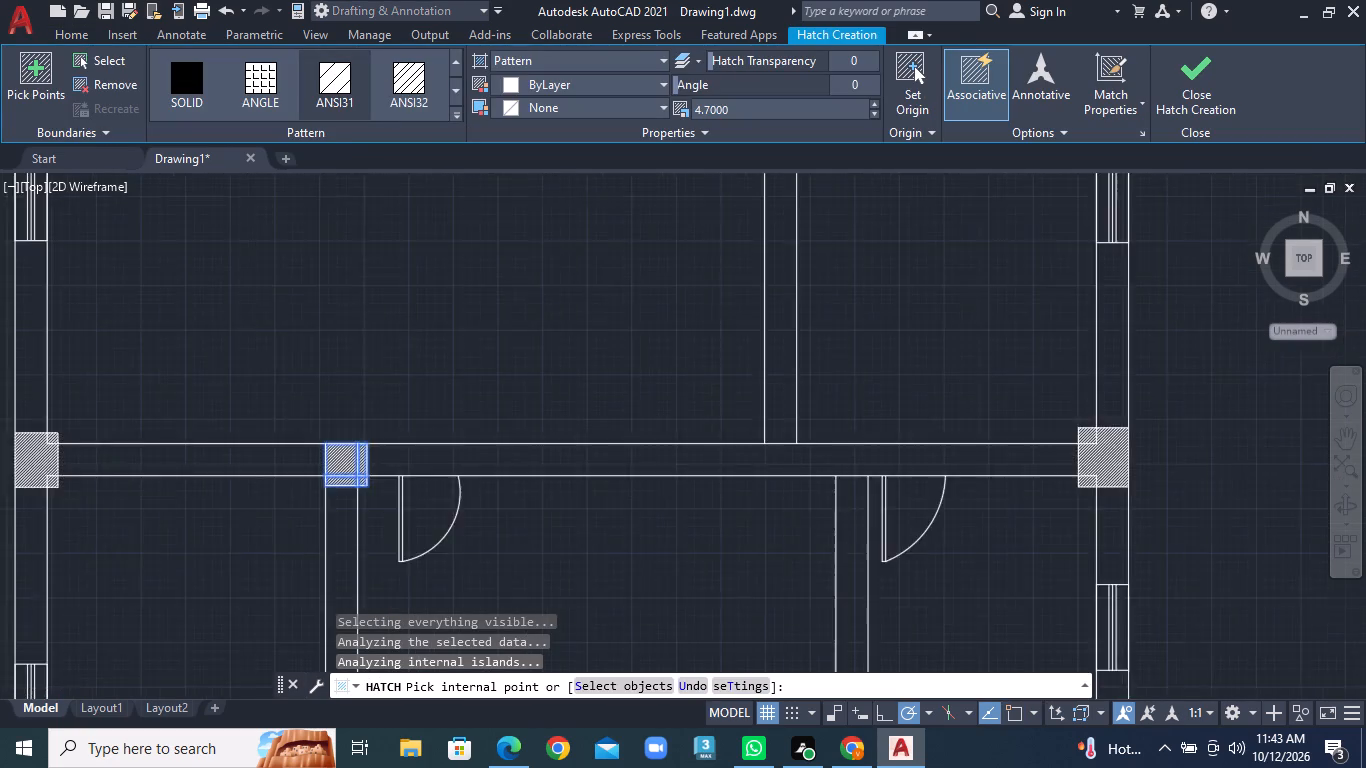
scroll(634, 469, "down", 1)
middle_click_drag(798, 539, 527, 542)
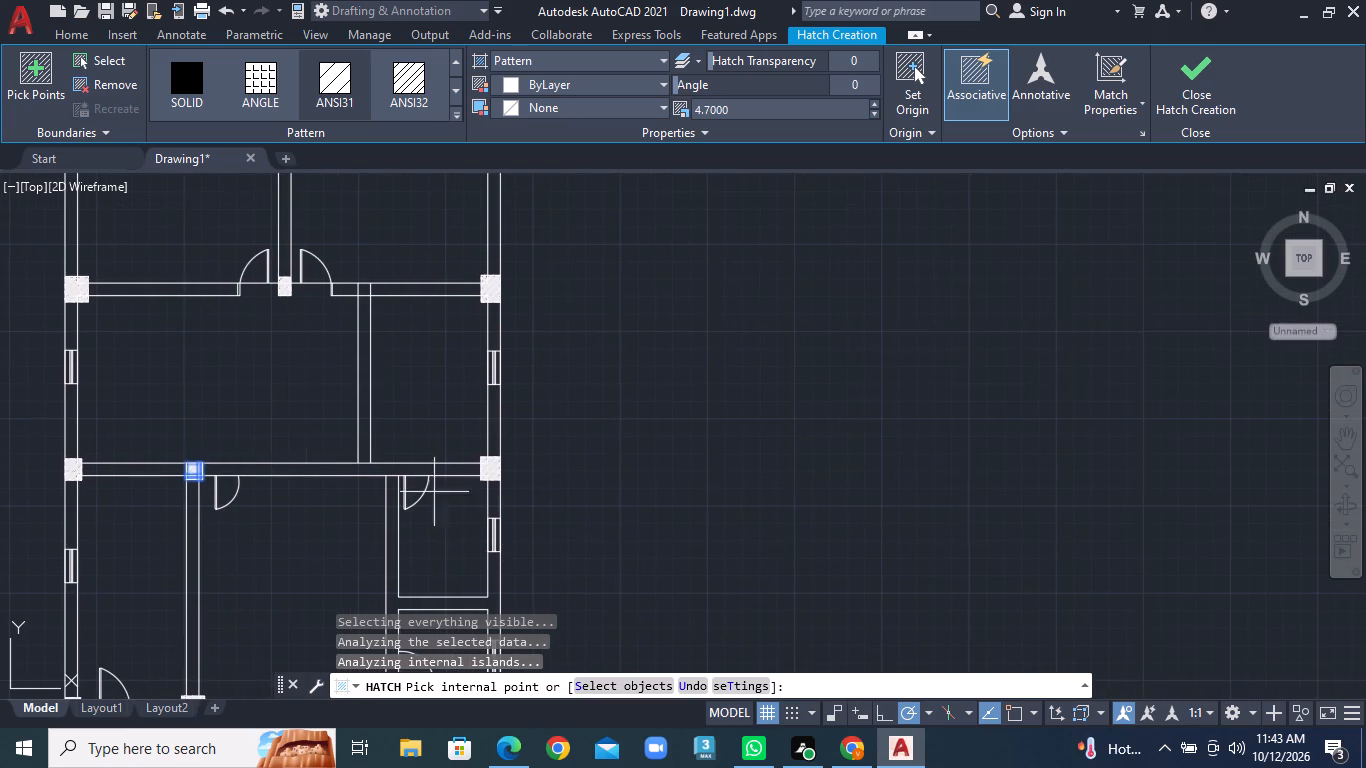
scroll(365, 469, "up", 3)
middle_click_drag(388, 457, 318, 393)
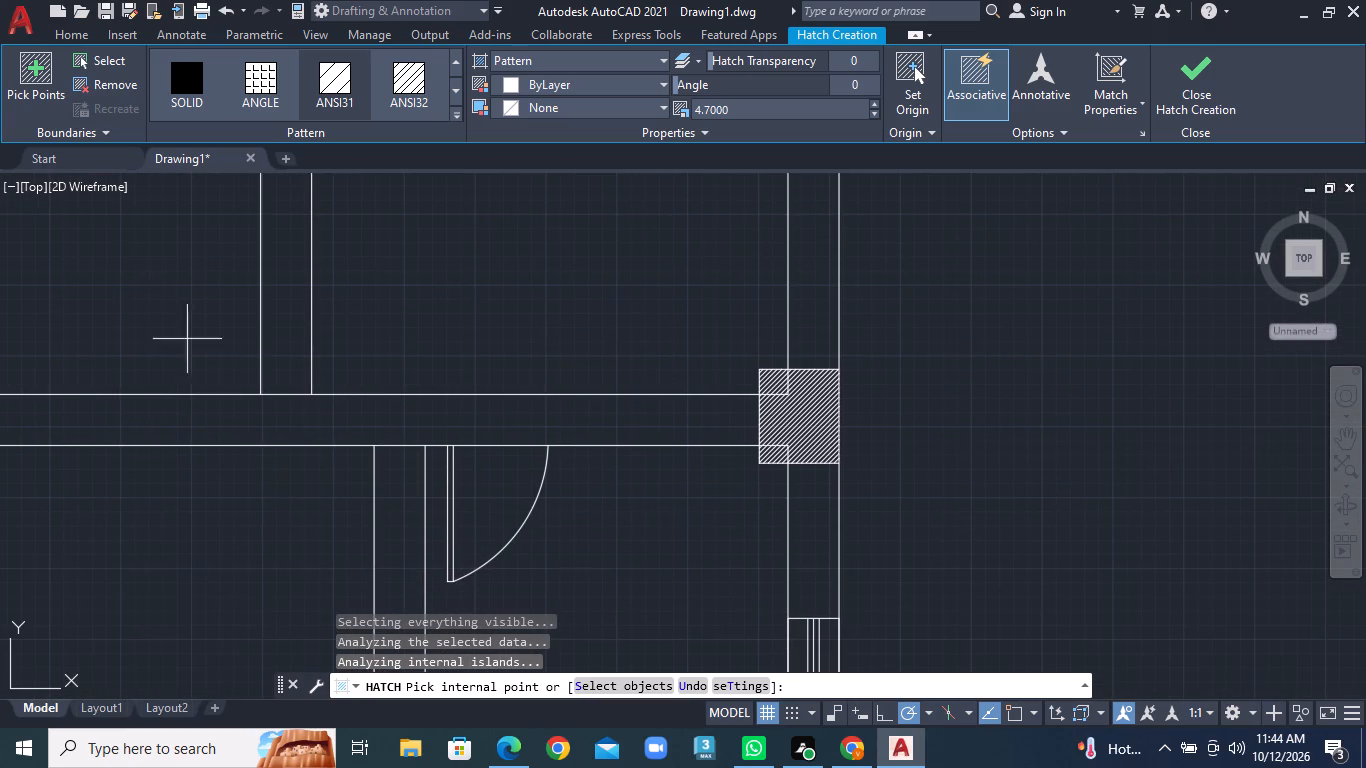
right_click(96, 210)
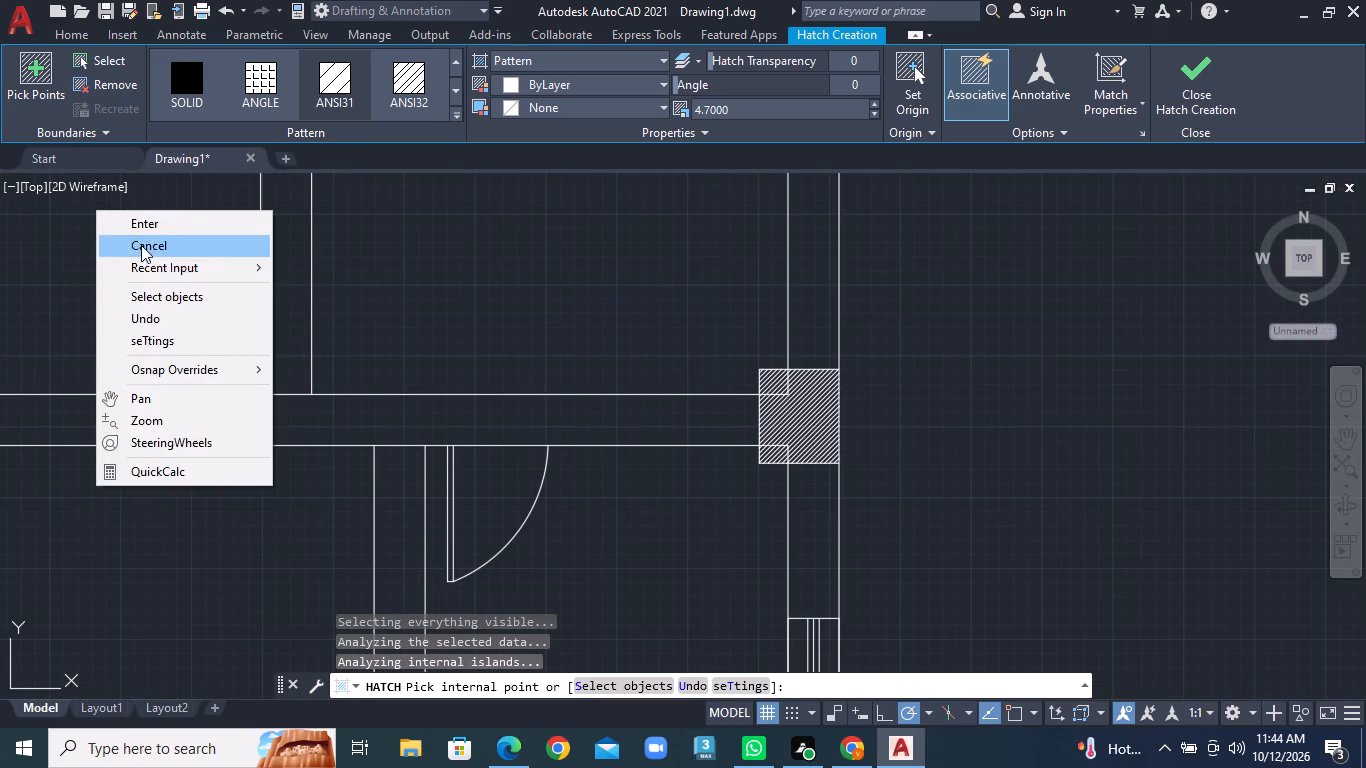
left_click(145, 243)
Draw a four-line column outline where the lower-right partition meets the lower interior horizontal wall, reaching slightly past the partition's left face and wall's lower face.
left_click(29, 89)
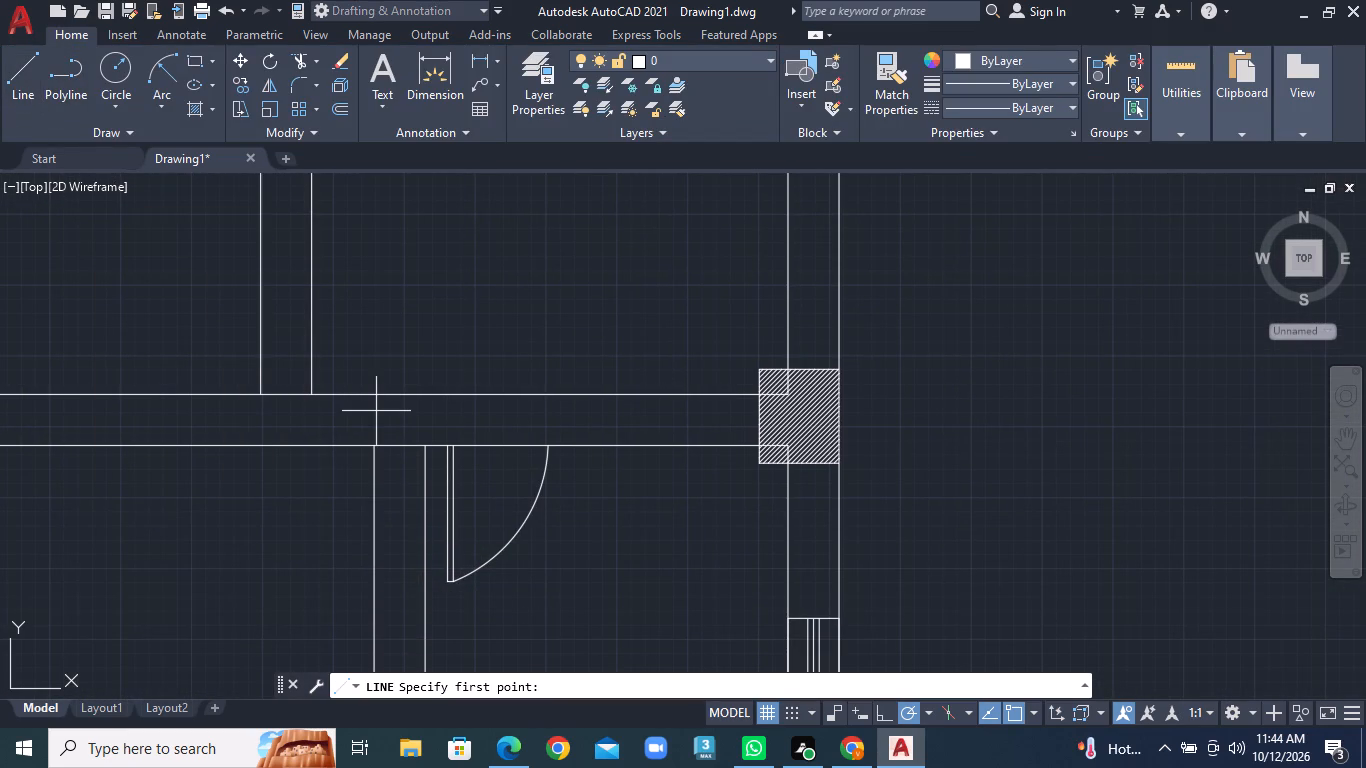
scroll(376, 411, "up", 1)
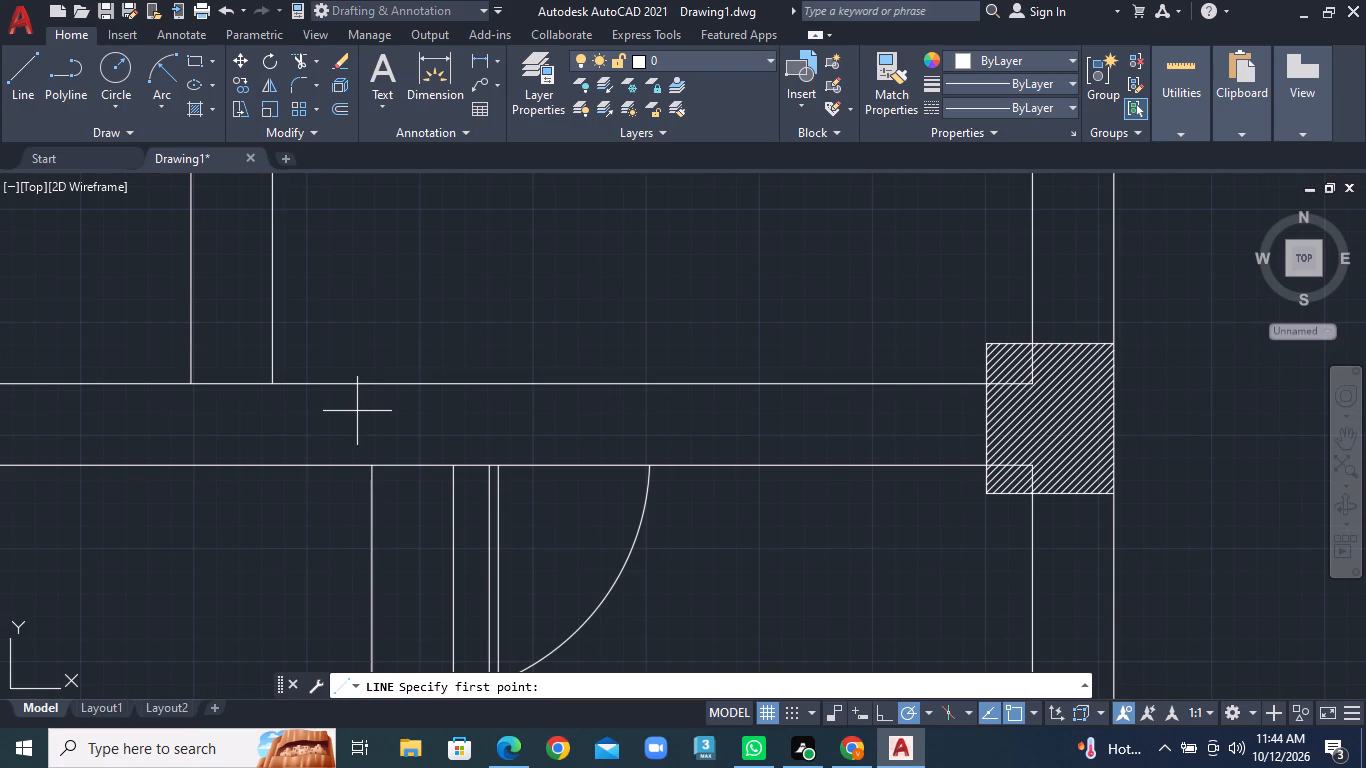
left_click(451, 464)
left_click(459, 385)
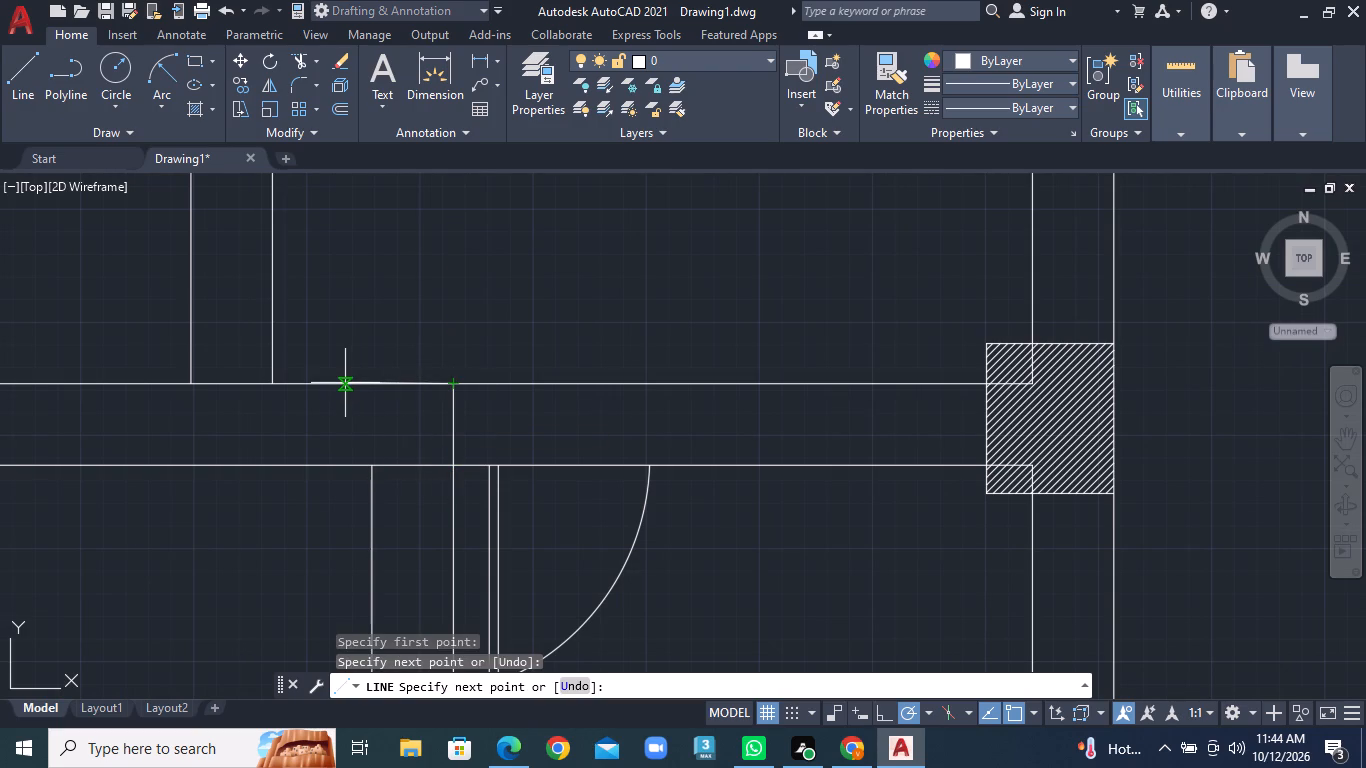
left_click(354, 385)
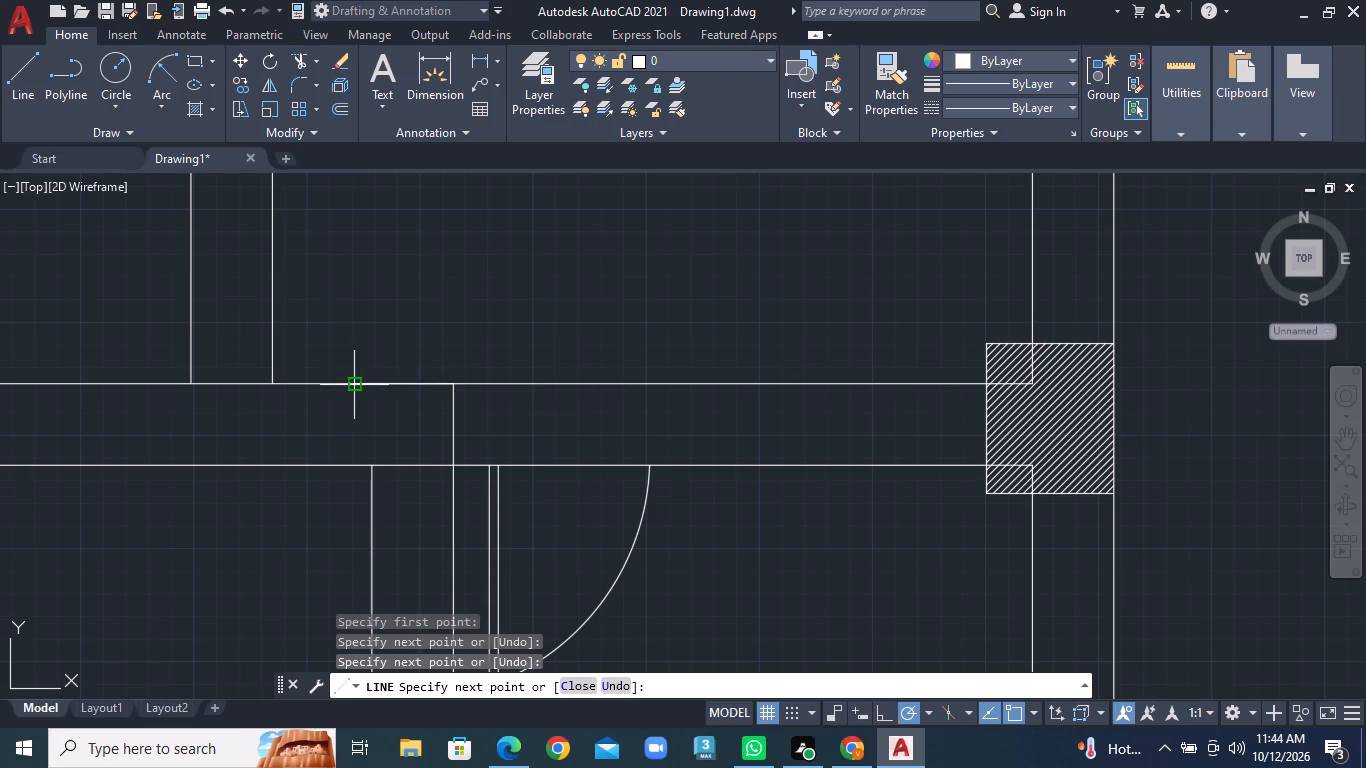
left_click(355, 481)
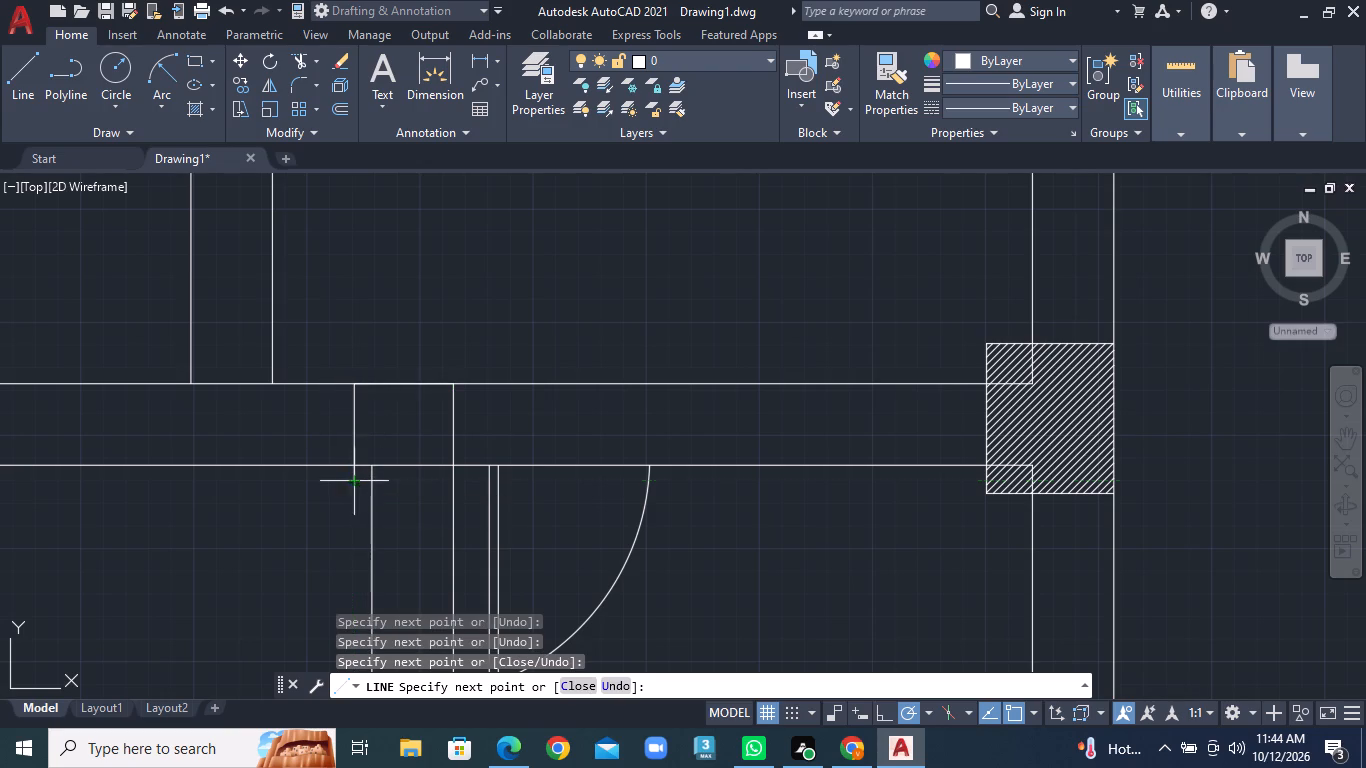
left_click(455, 481)
right_click(455, 481)
left_click(541, 248)
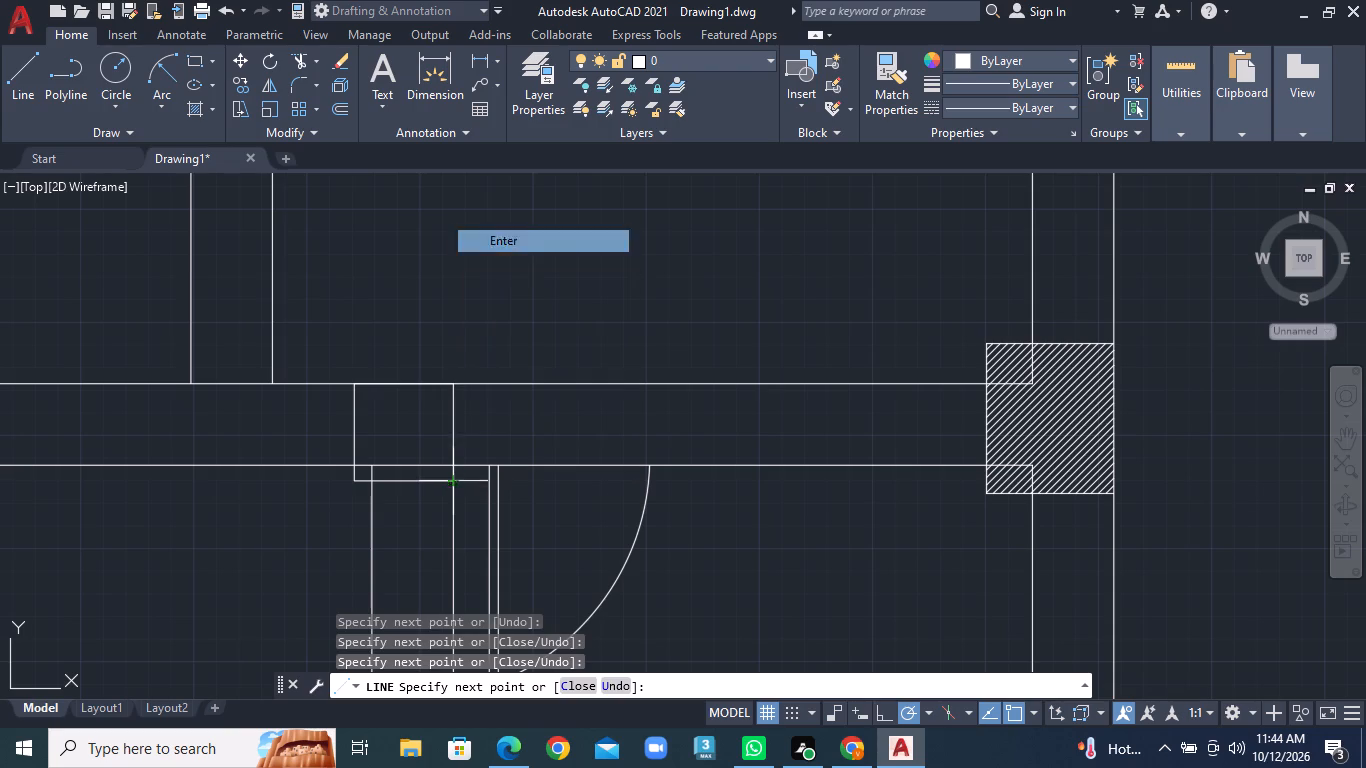
Hatch all three cells of the column at the lower-right partition and lower interior horizontal wall junction with the ANSI31 pattern.
key("h")
type("A")
key("space")
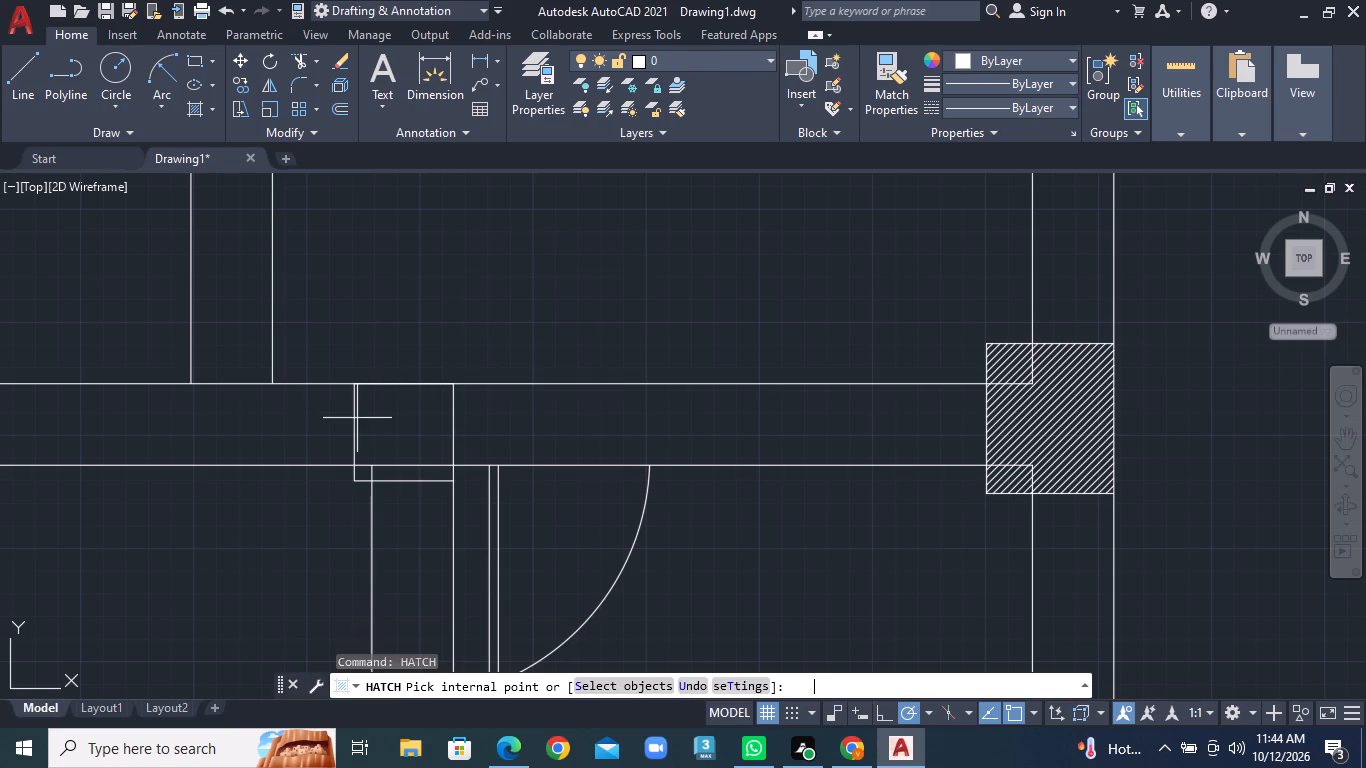
left_click(389, 429)
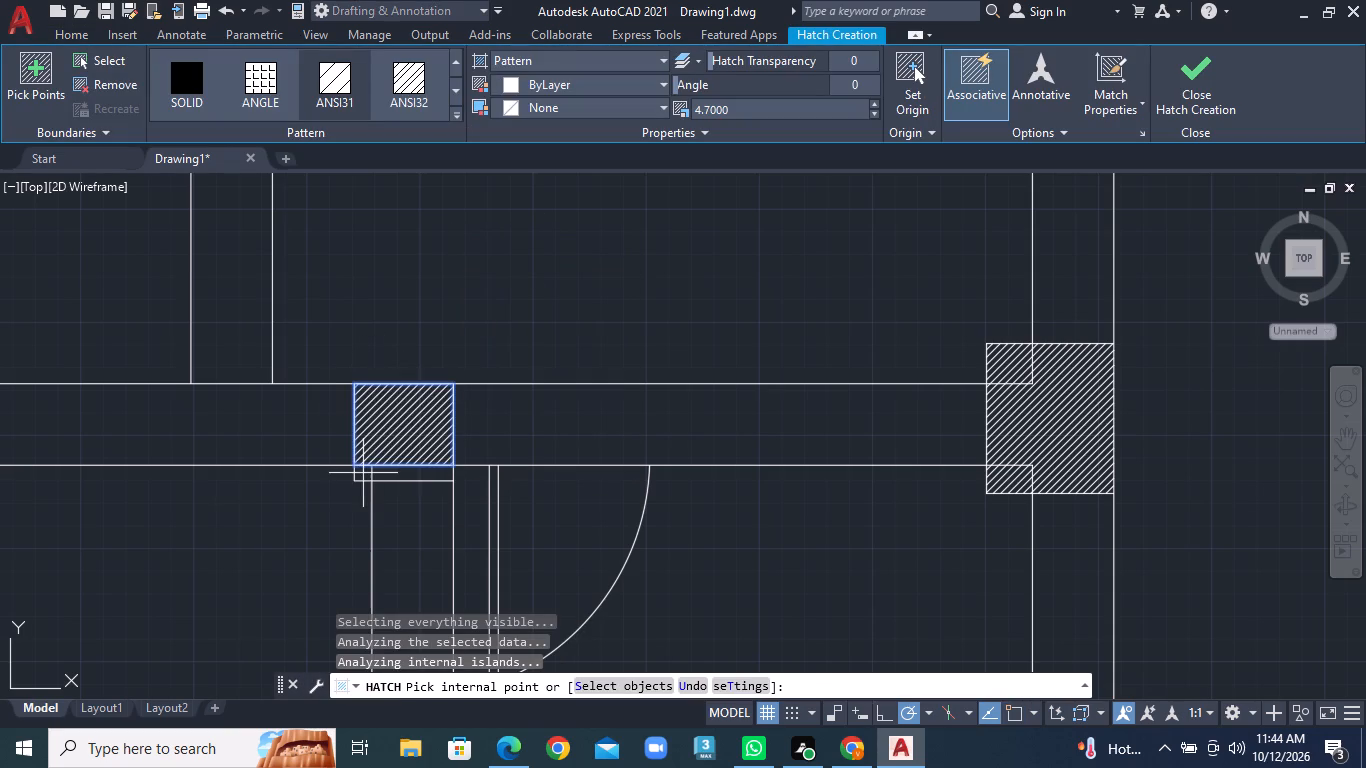
left_click(363, 473)
left_click(406, 473)
right_click(406, 473)
left_click(495, 213)
Erase the top line, hatch and right edge of the column where the lower interior horizontal wall meets the left outer wall.
scroll(773, 454, "down", 4)
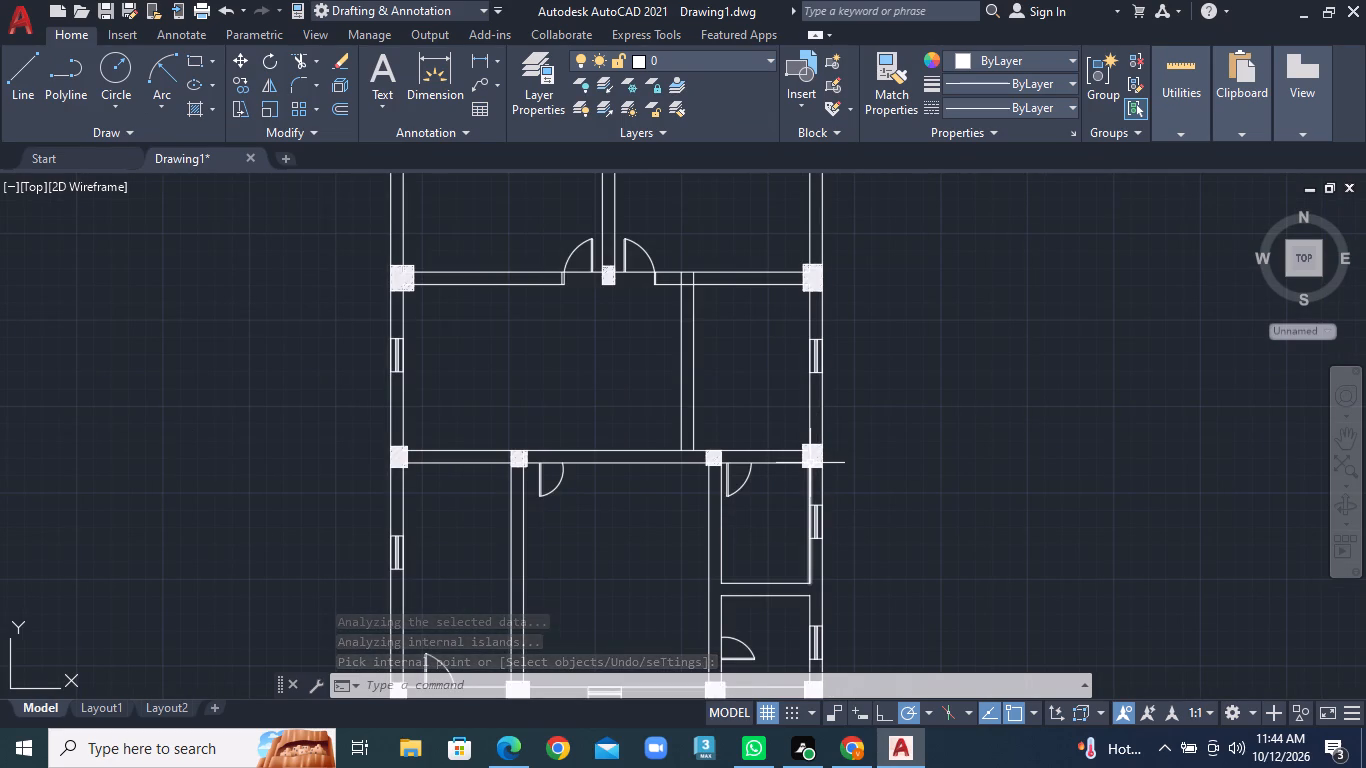
scroll(549, 491, "up", 2)
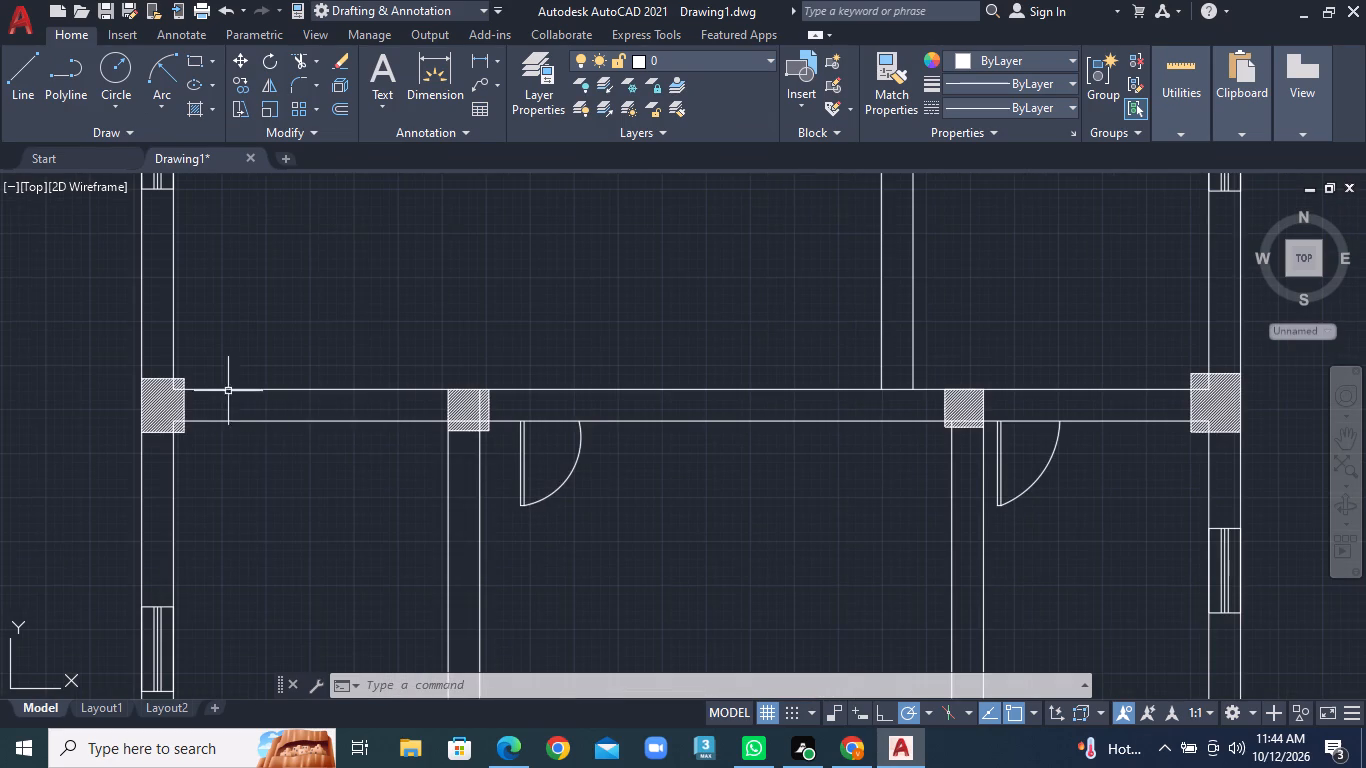
scroll(219, 378, "up", 1)
left_click(126, 381)
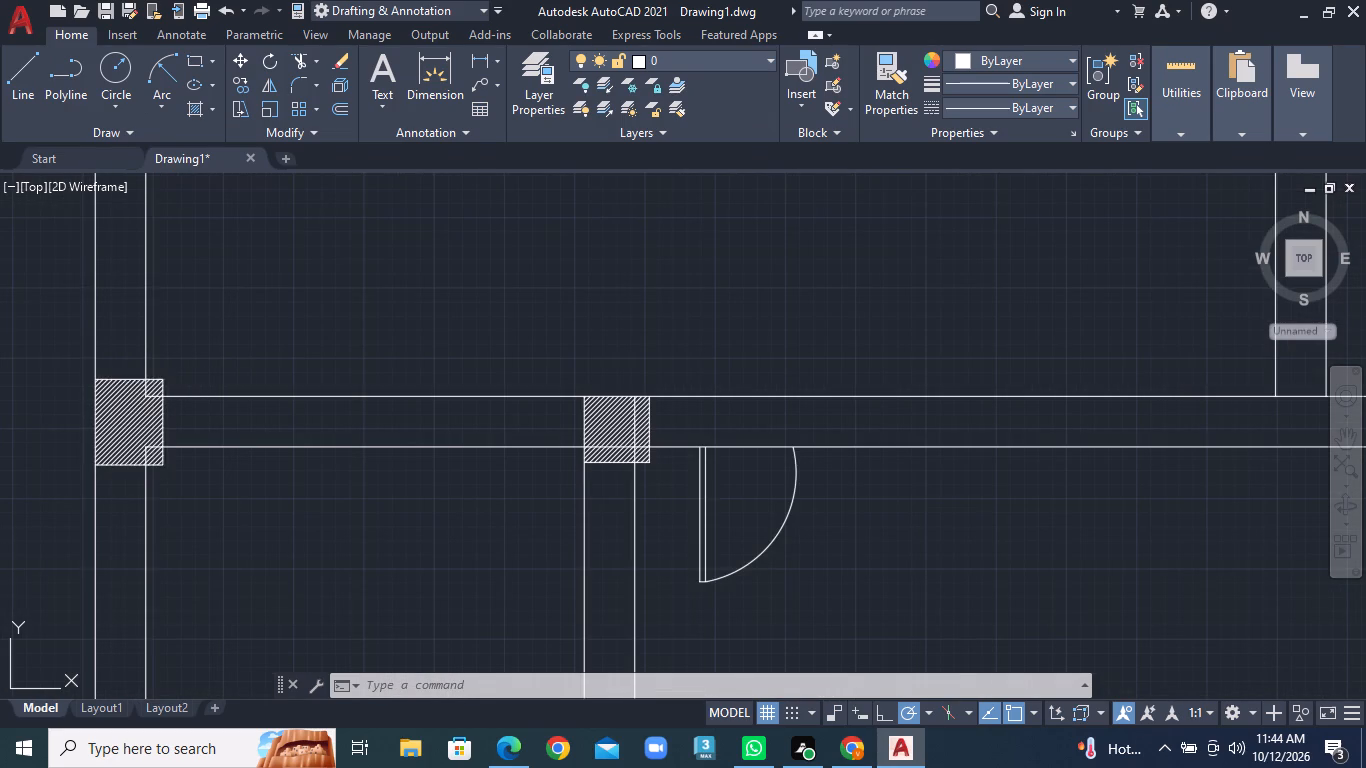
right_click(126, 381)
left_click(198, 361)
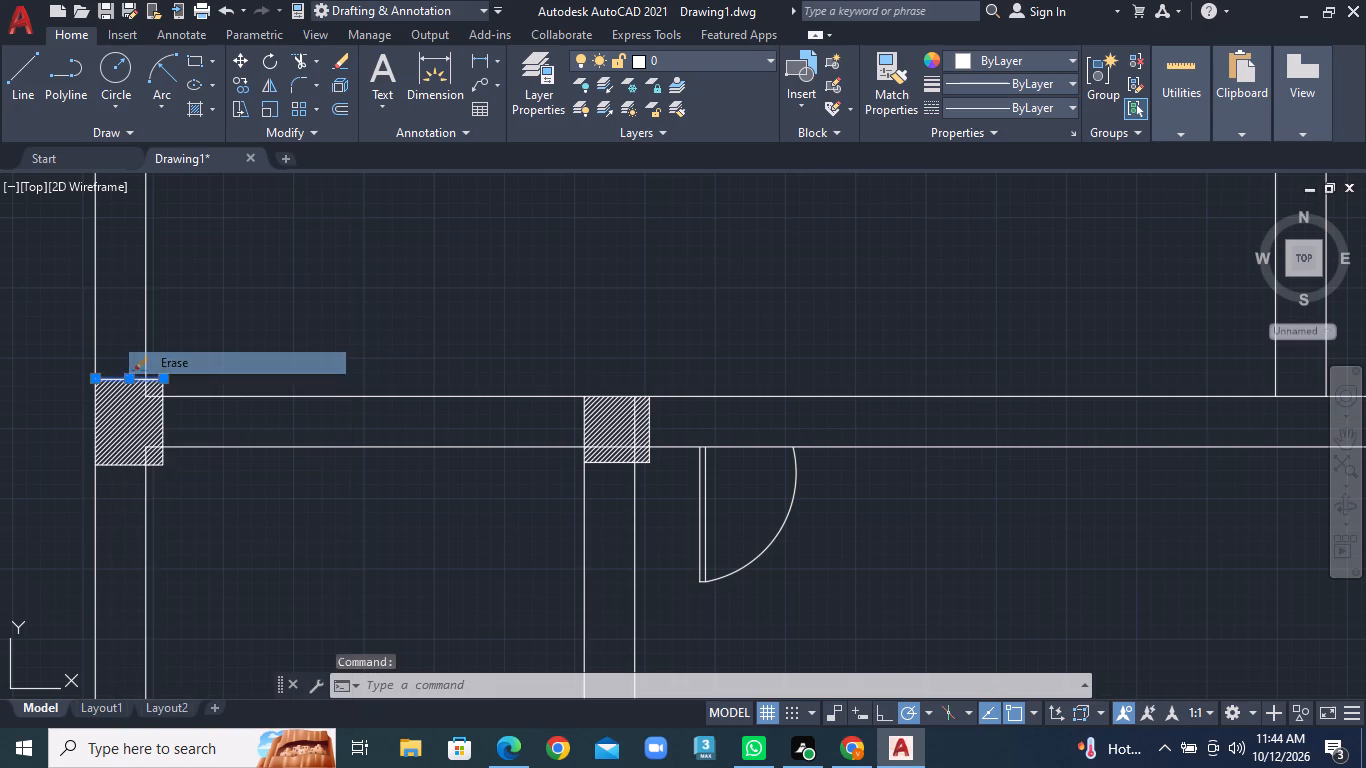
left_click(157, 411)
right_click(157, 411)
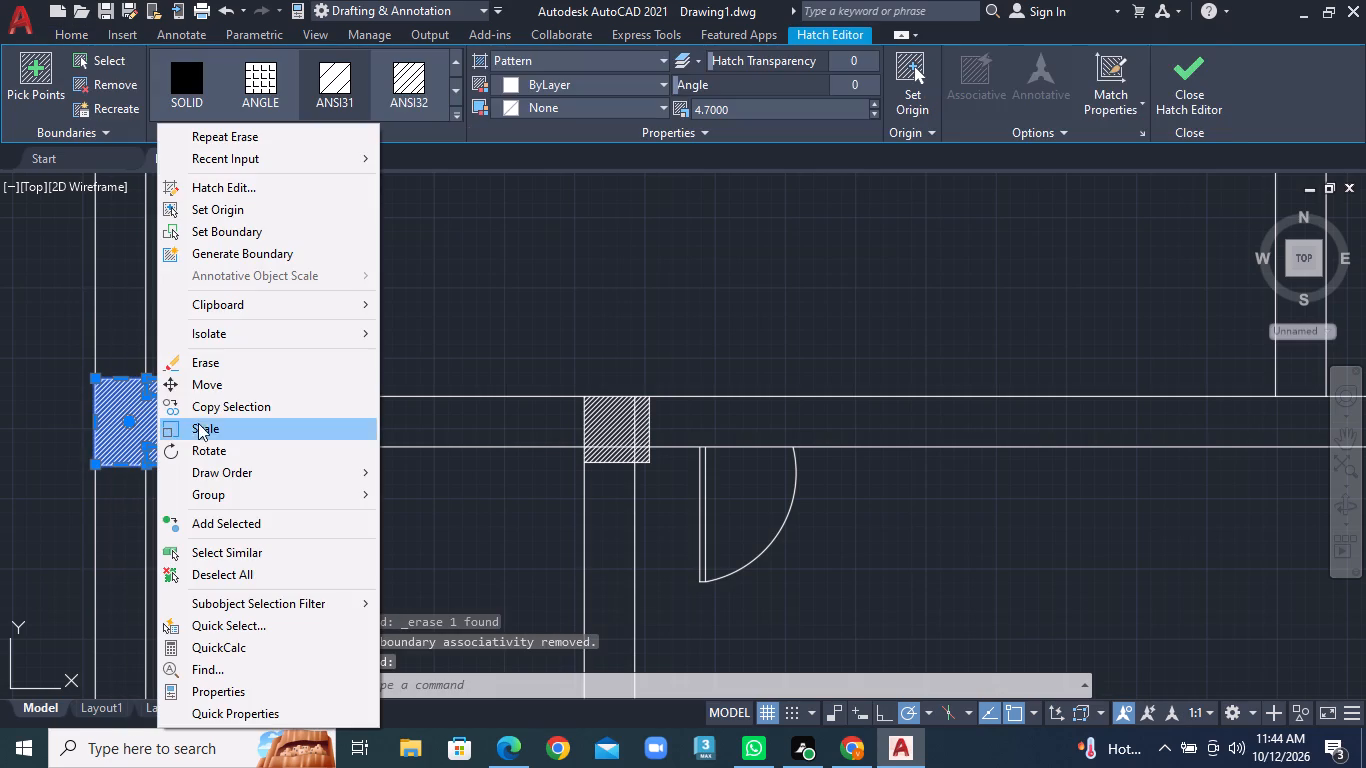
left_click(218, 370)
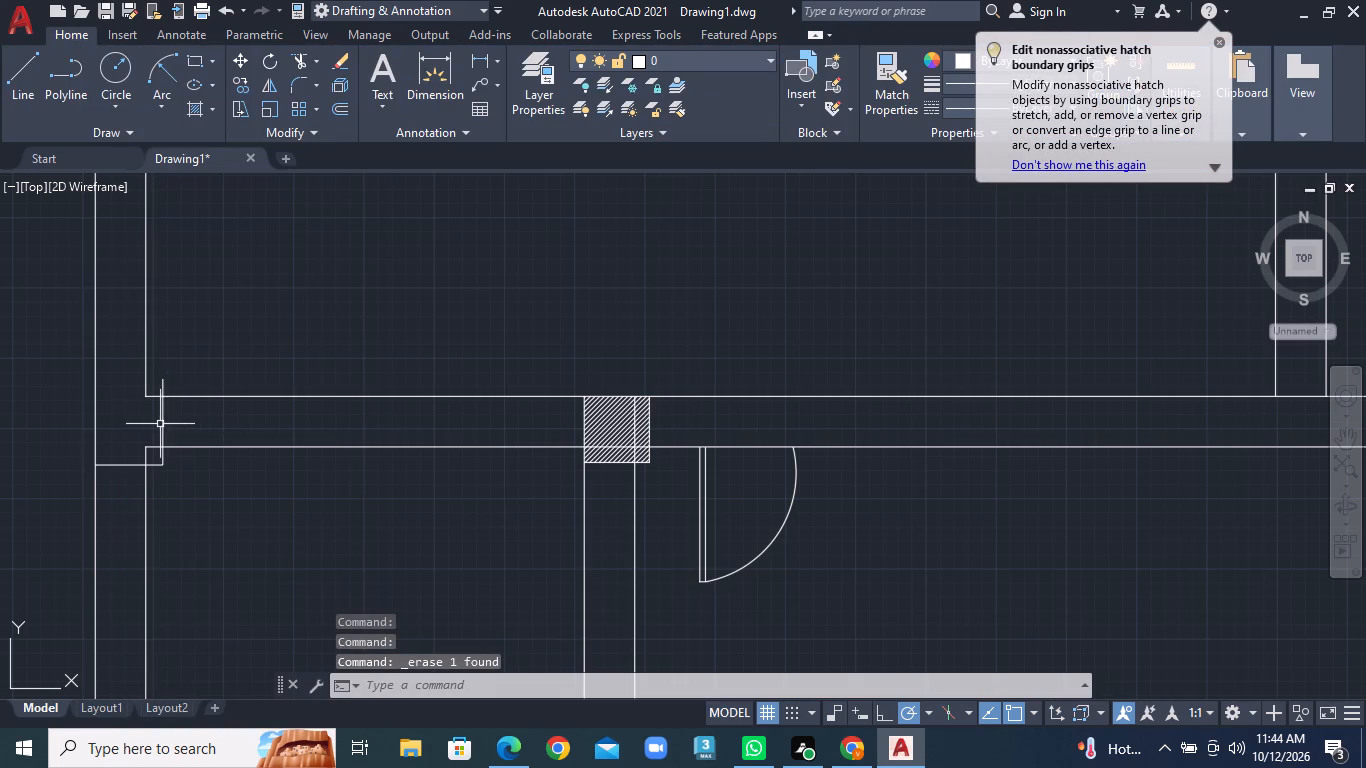
left_click(160, 424)
right_click(160, 424)
left_click(233, 369)
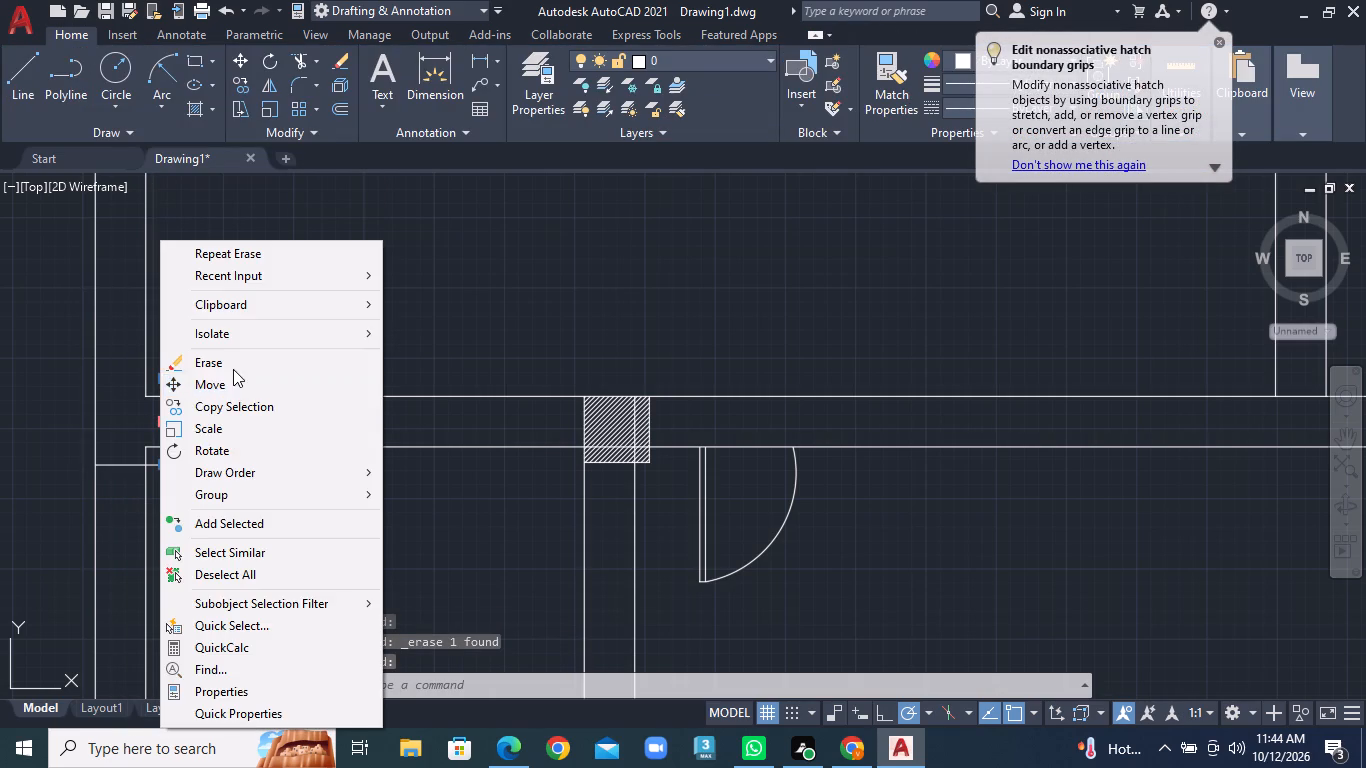
Redraw that column's right edge from the end of its bottom line up to the horizontal wall's upper face.
left_click(15, 89)
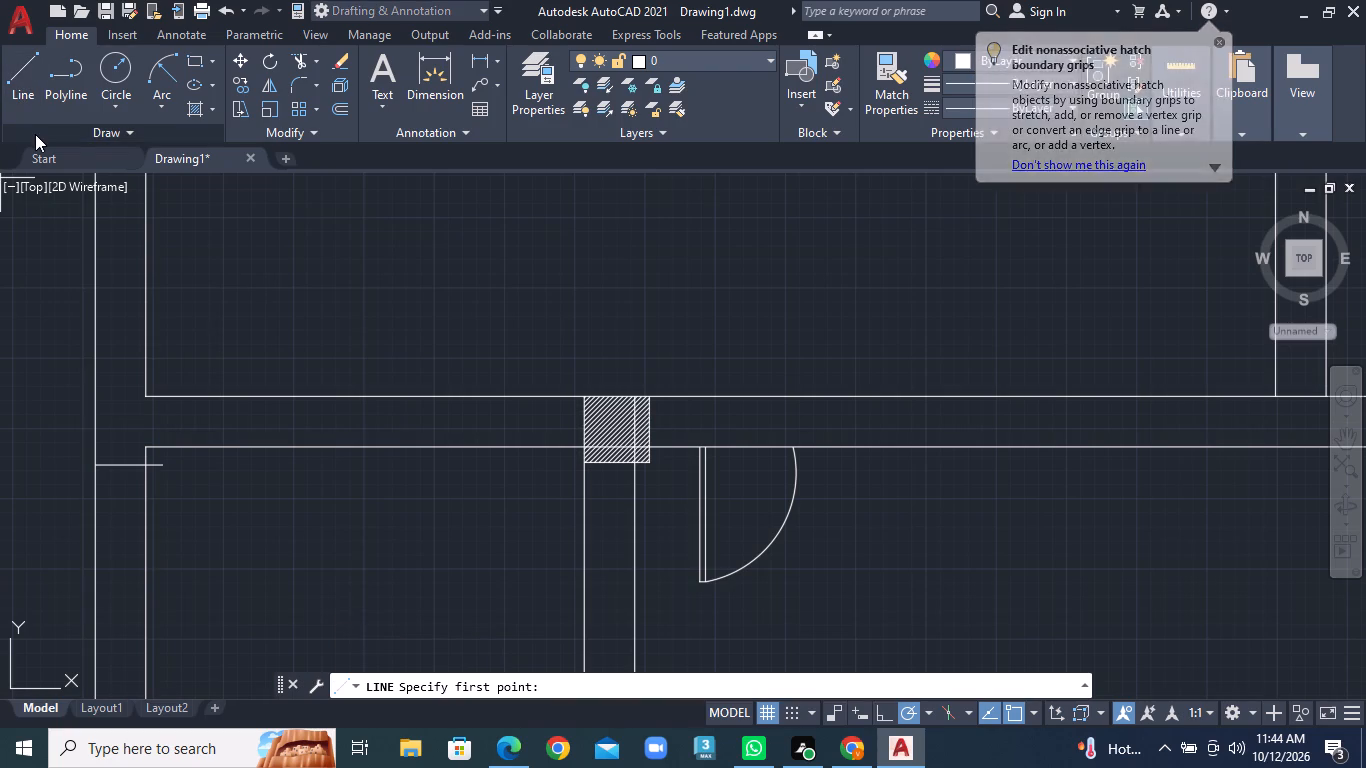
left_click(161, 464)
left_click(159, 398)
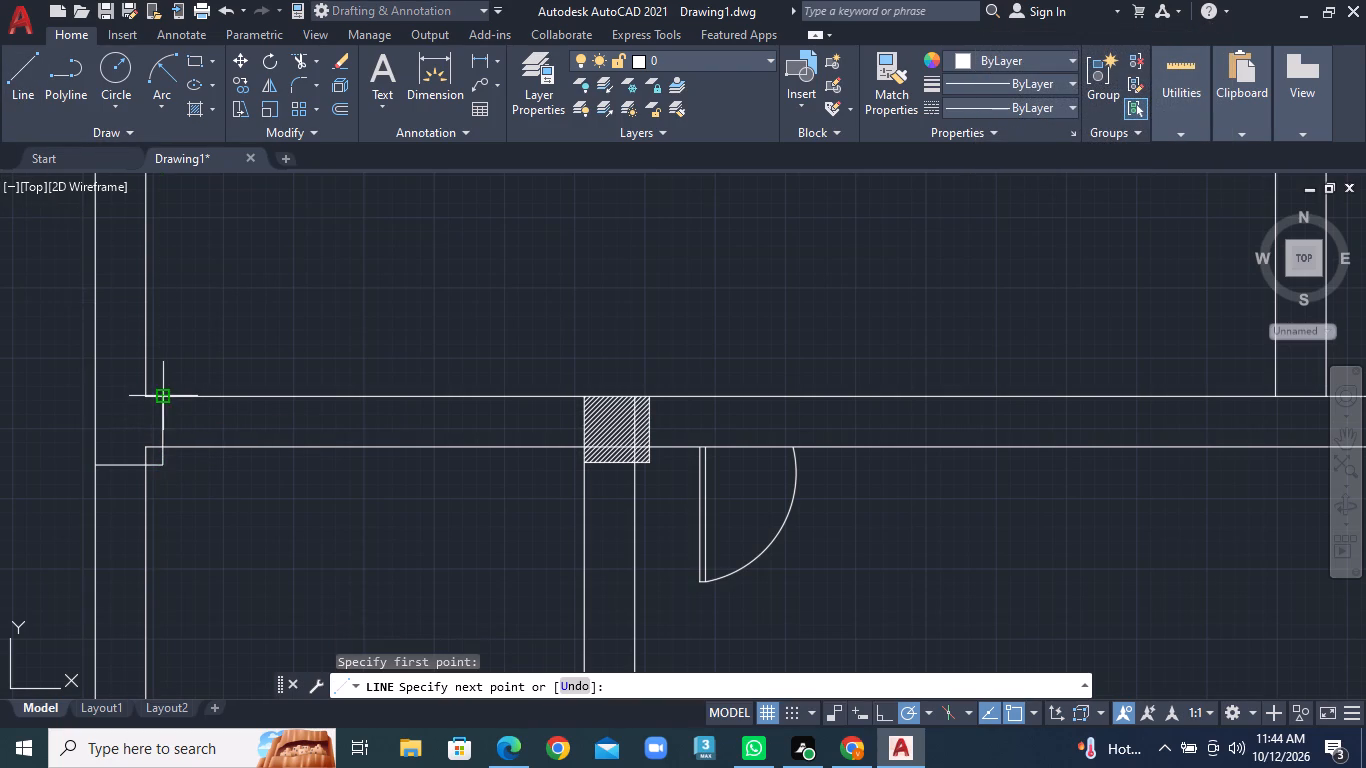
right_click(159, 398)
left_click(192, 413)
scroll(502, 461, "down", 2)
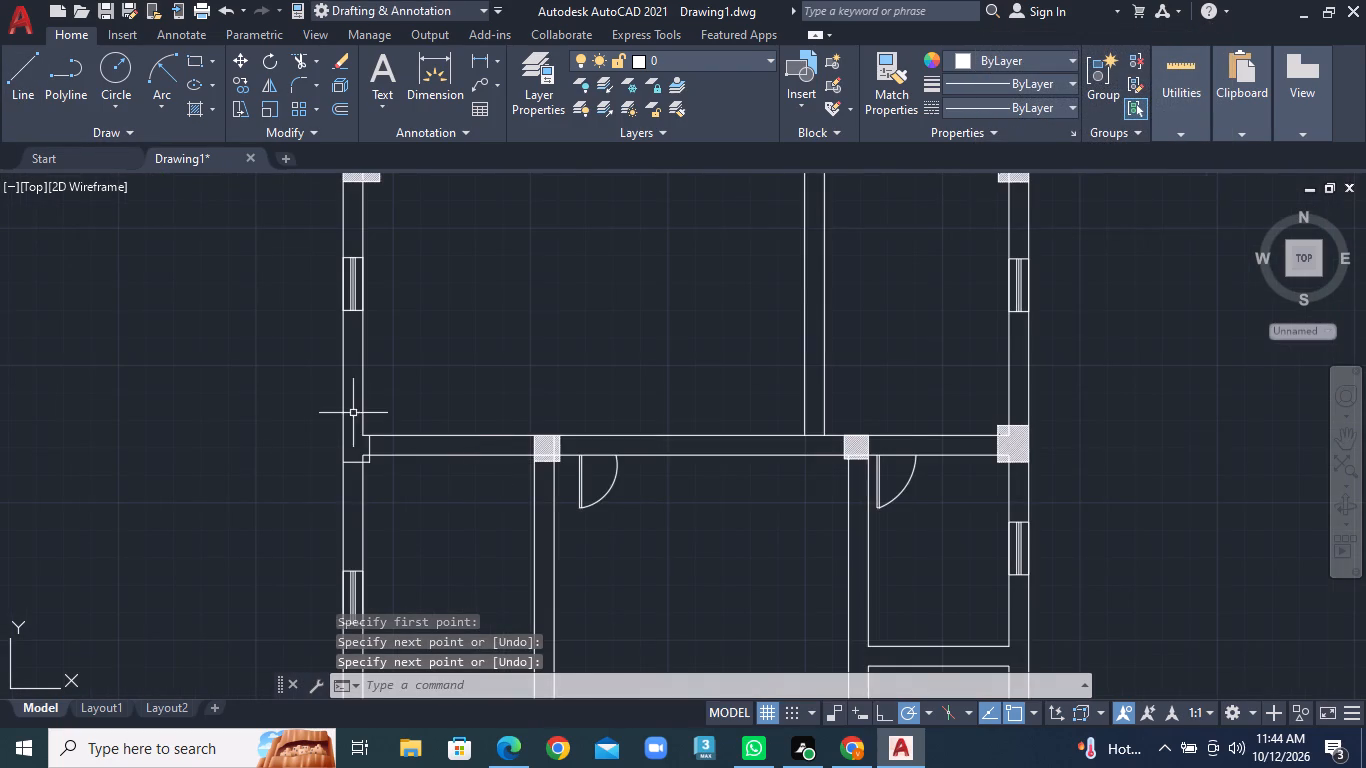
Close the top of the lower-left wall junction column with a line continuing the horizontal wall's upper face to the outer wall's outer face.
scroll(353, 413, "up", 1)
left_click(7, 78)
scroll(299, 395, "up", 2)
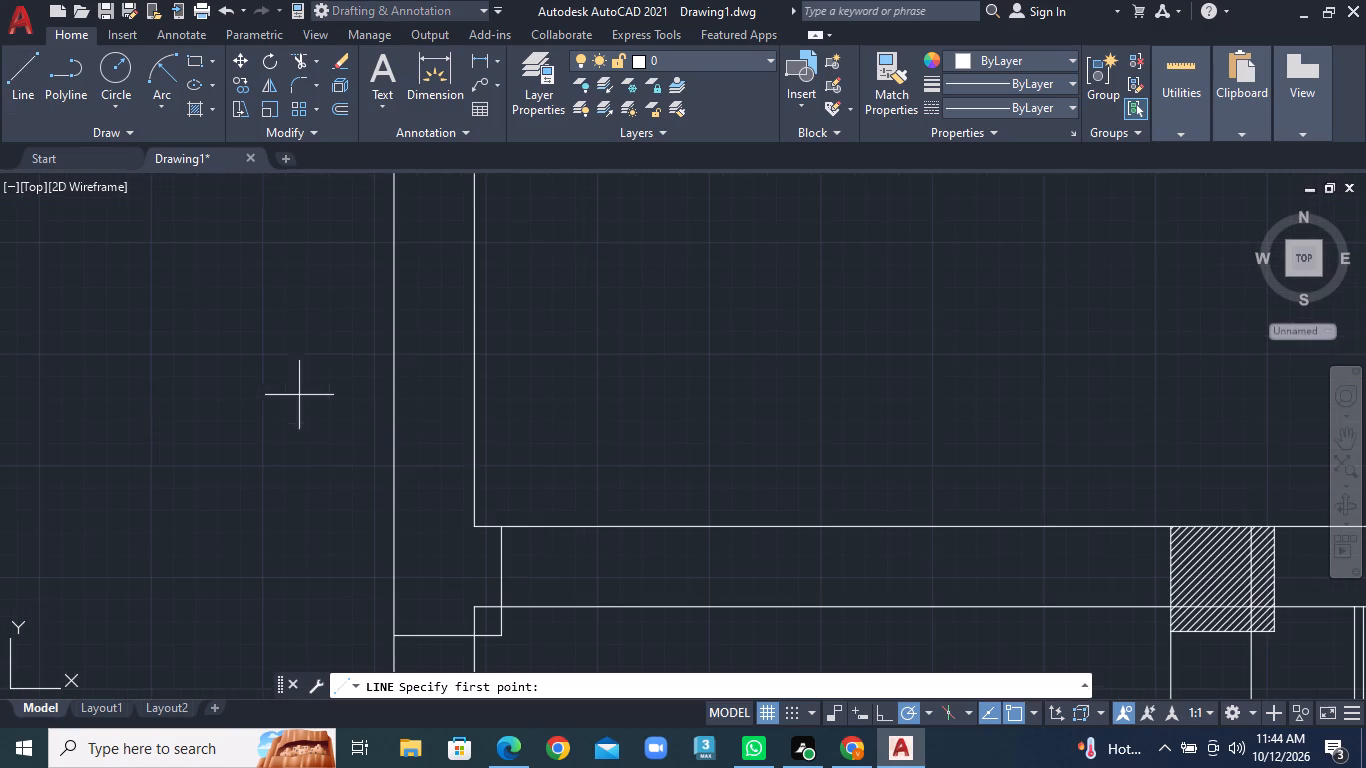
left_click(472, 528)
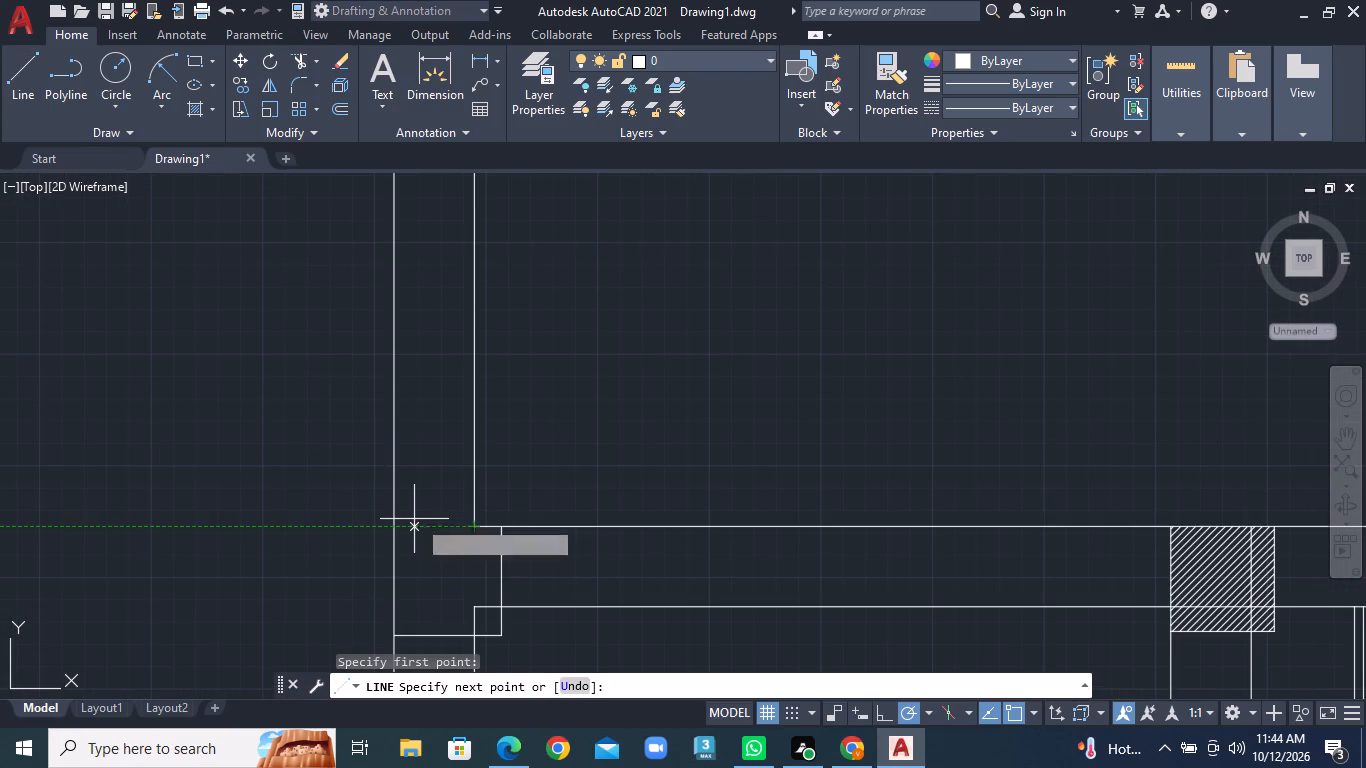
left_click(393, 521)
right_click(393, 521)
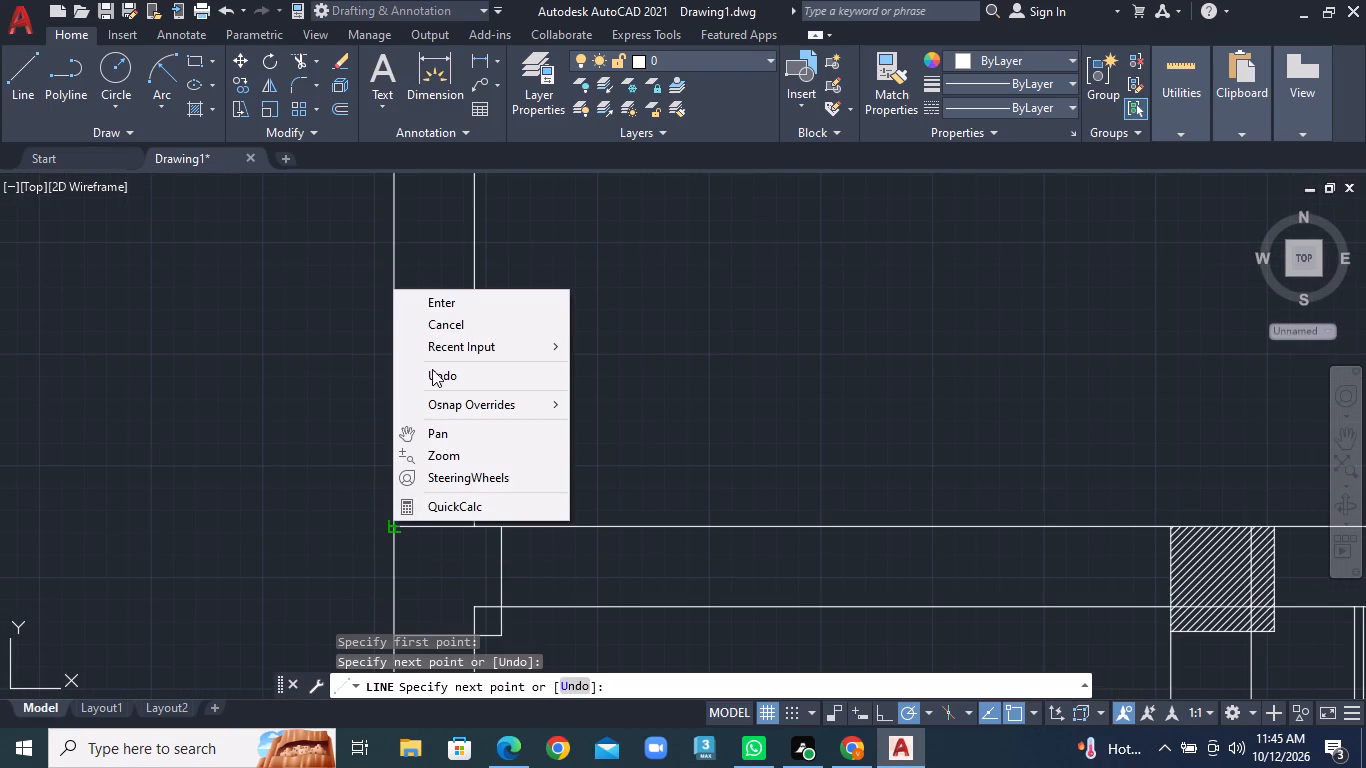
left_click(448, 307)
Erase the hatch, top line and left edge of the column where the lower interior horizontal wall meets the right outer wall.
scroll(632, 446, "down", 2)
middle_click_drag(708, 483, 302, 438)
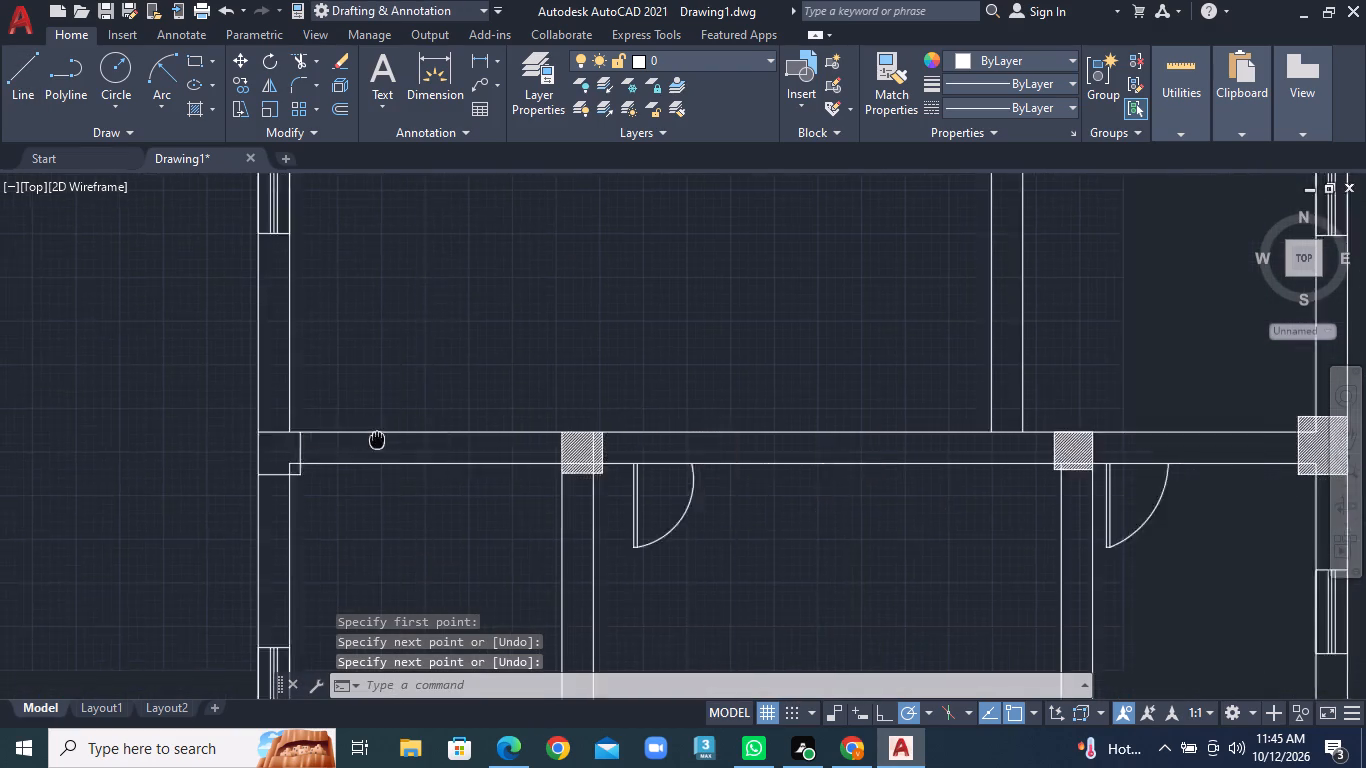
middle_click_drag(302, 438, 75, 435)
middle_click_drag(653, 446, 0, 432)
scroll(131, 402, "up", 1)
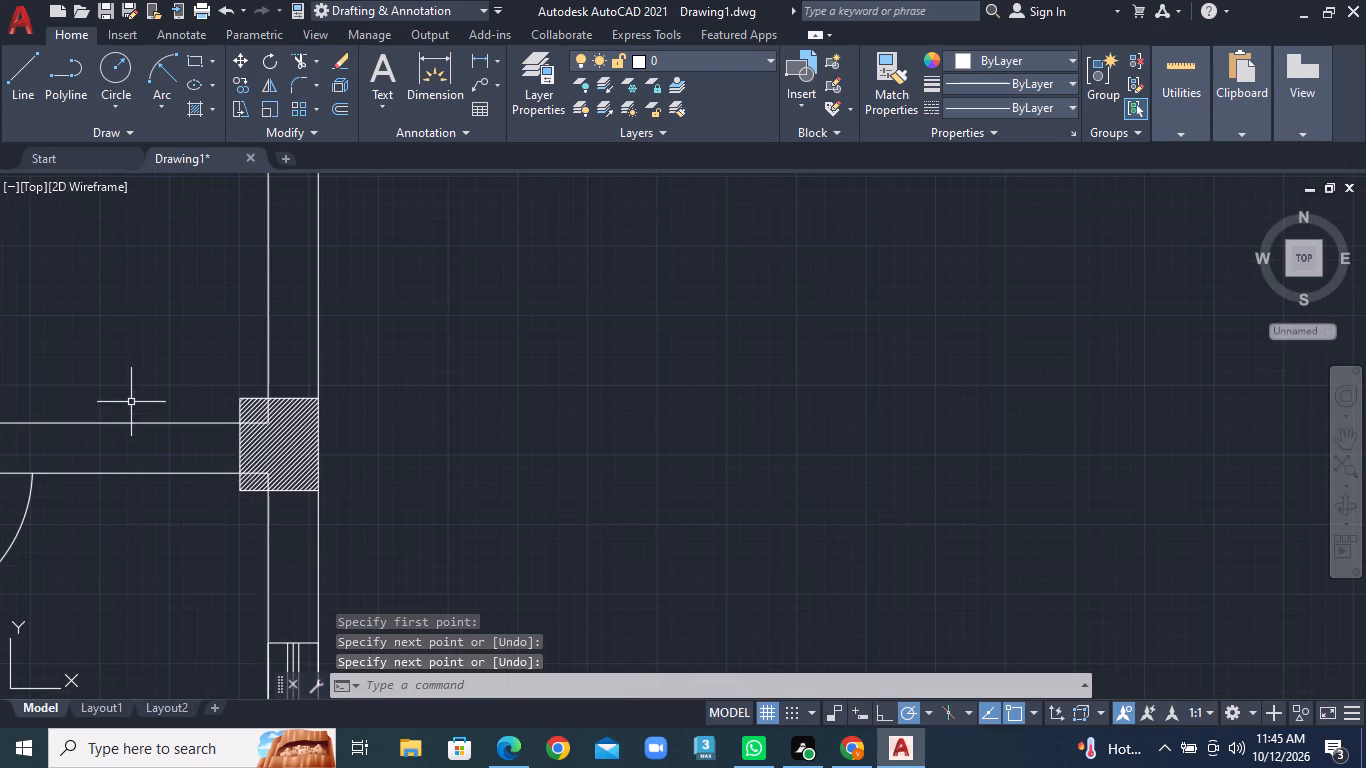
left_click(290, 453)
scroll(290, 453, "up", 1)
right_click(290, 453)
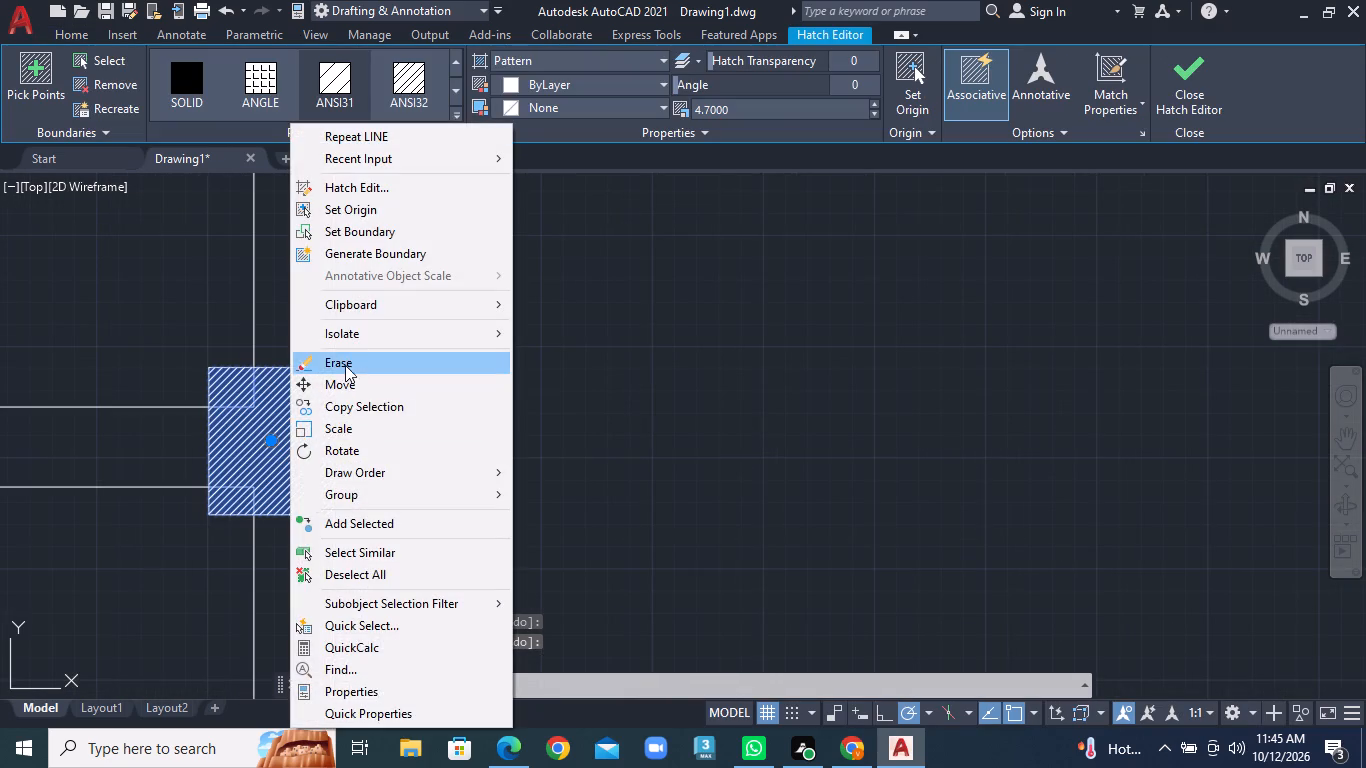
left_click(345, 365)
left_click(287, 368)
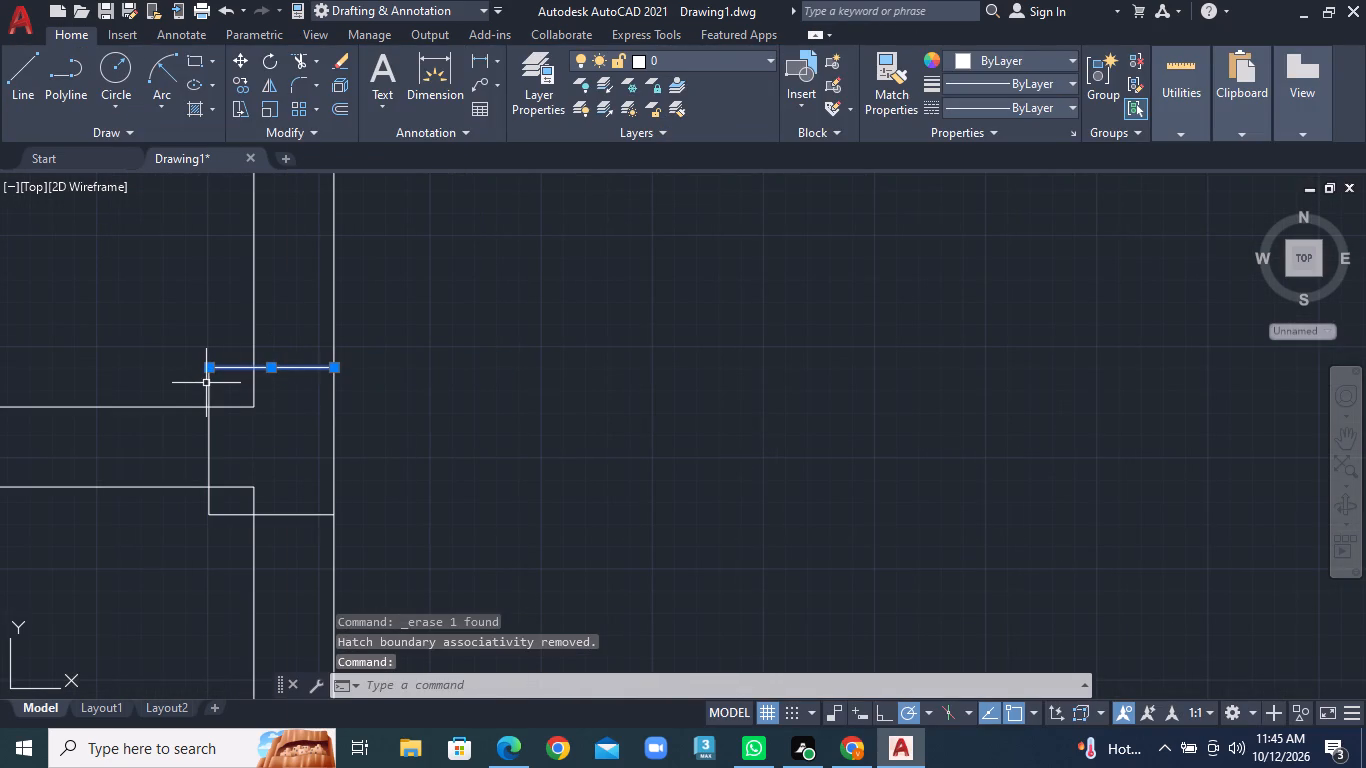
left_click(209, 382)
right_click(209, 382)
left_click(257, 398)
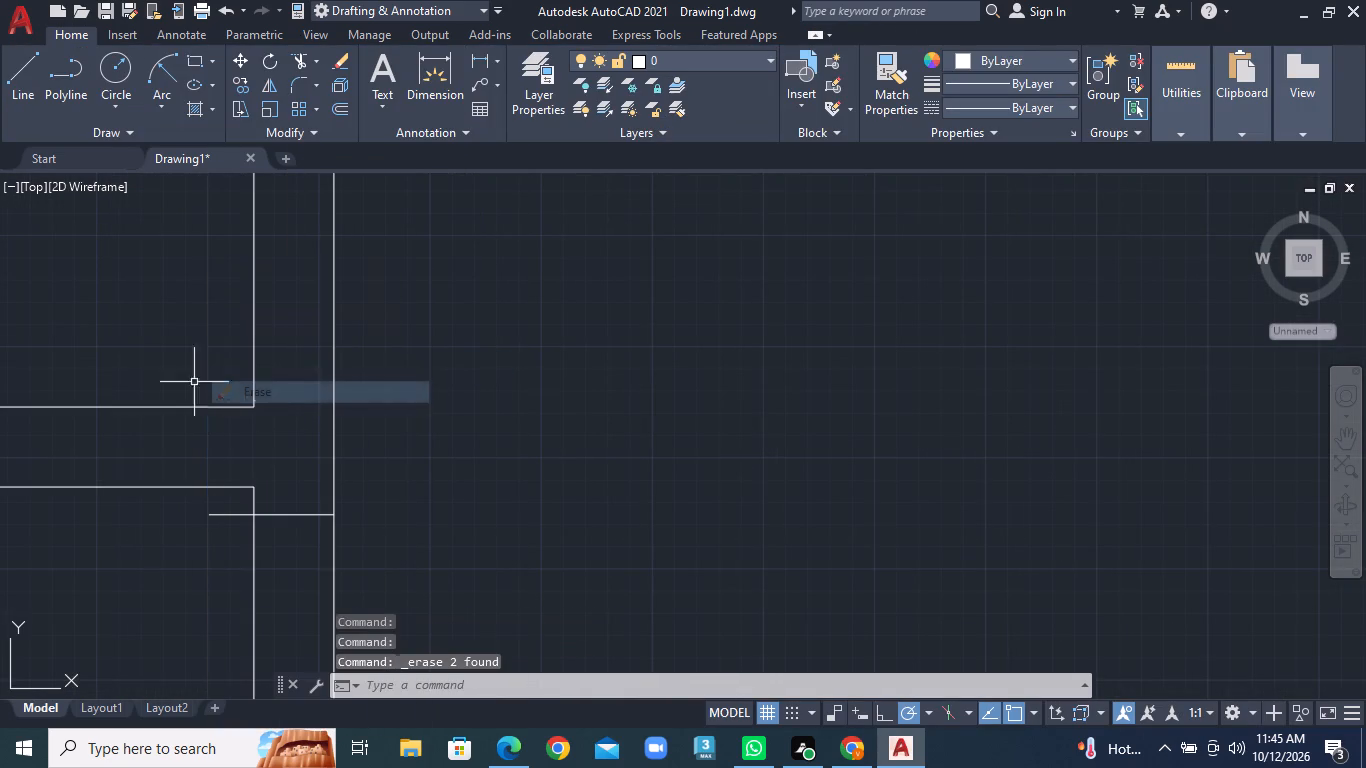
Redraw that column's left edge up to the horizontal wall's upper face and its top line across to the outer wall's outer face.
left_click(18, 87)
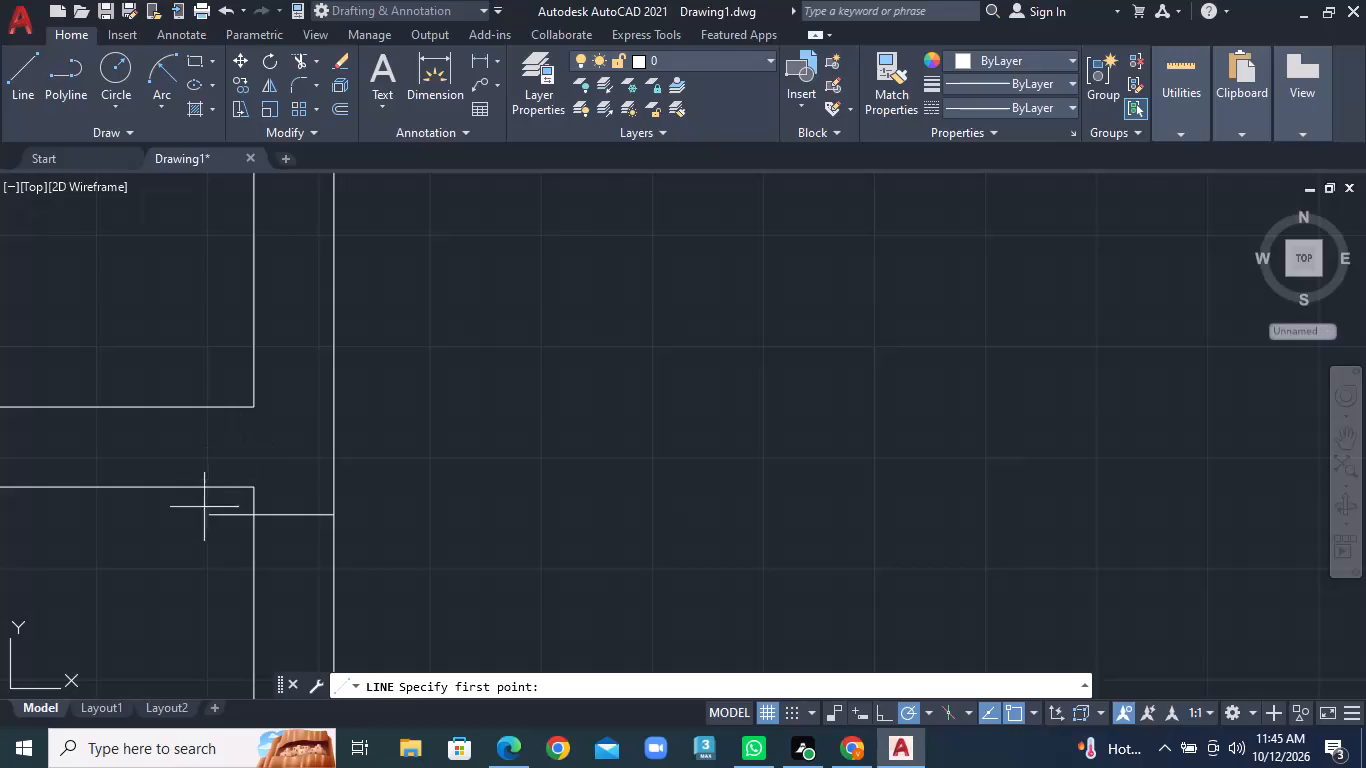
left_click(210, 515)
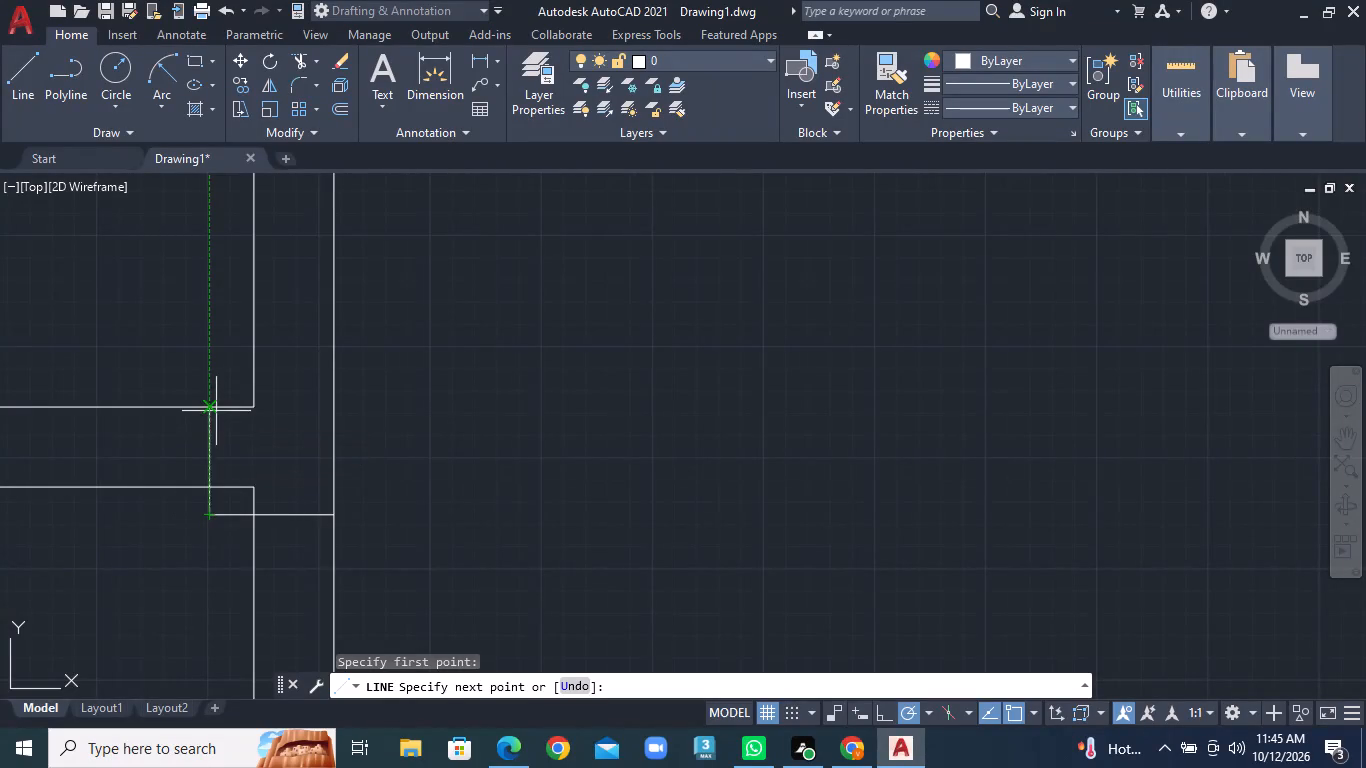
left_click(216, 411)
right_click(215, 426)
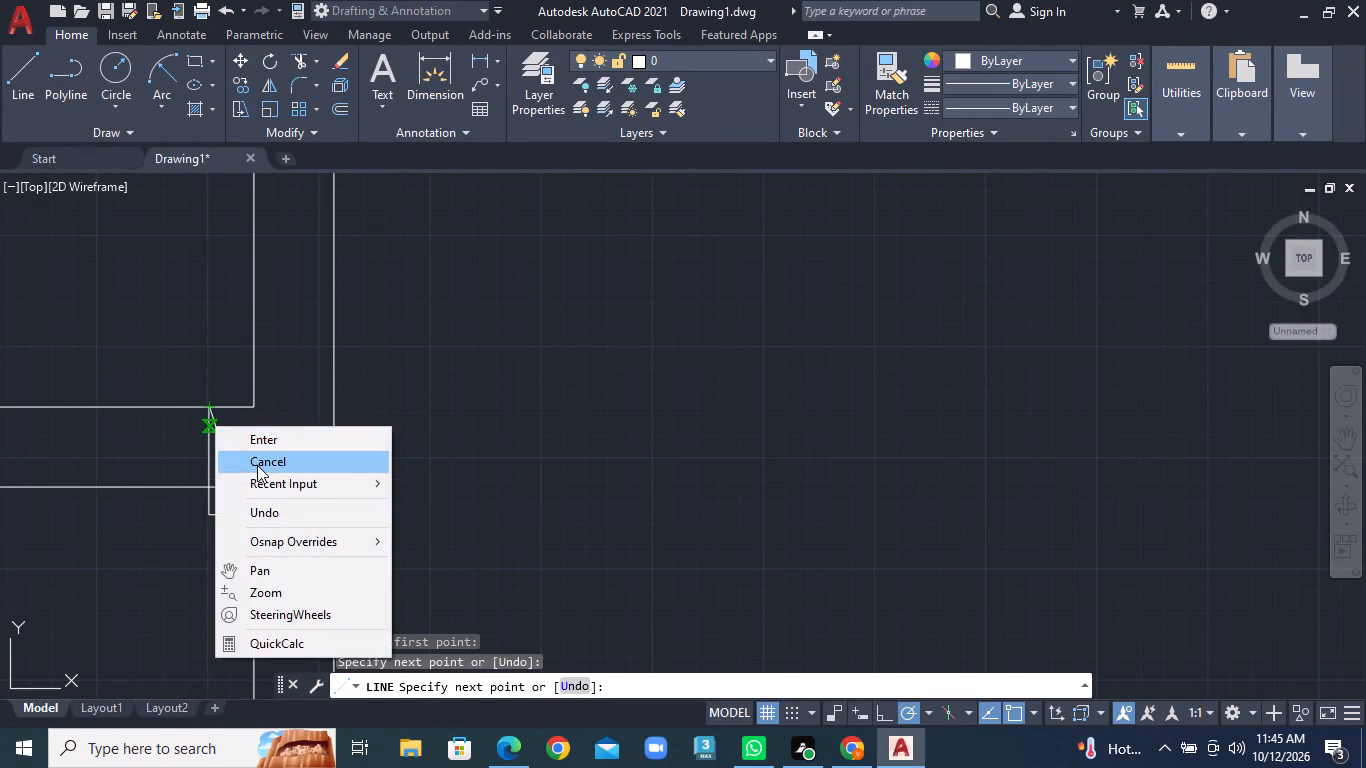
left_click(257, 465)
left_click(26, 89)
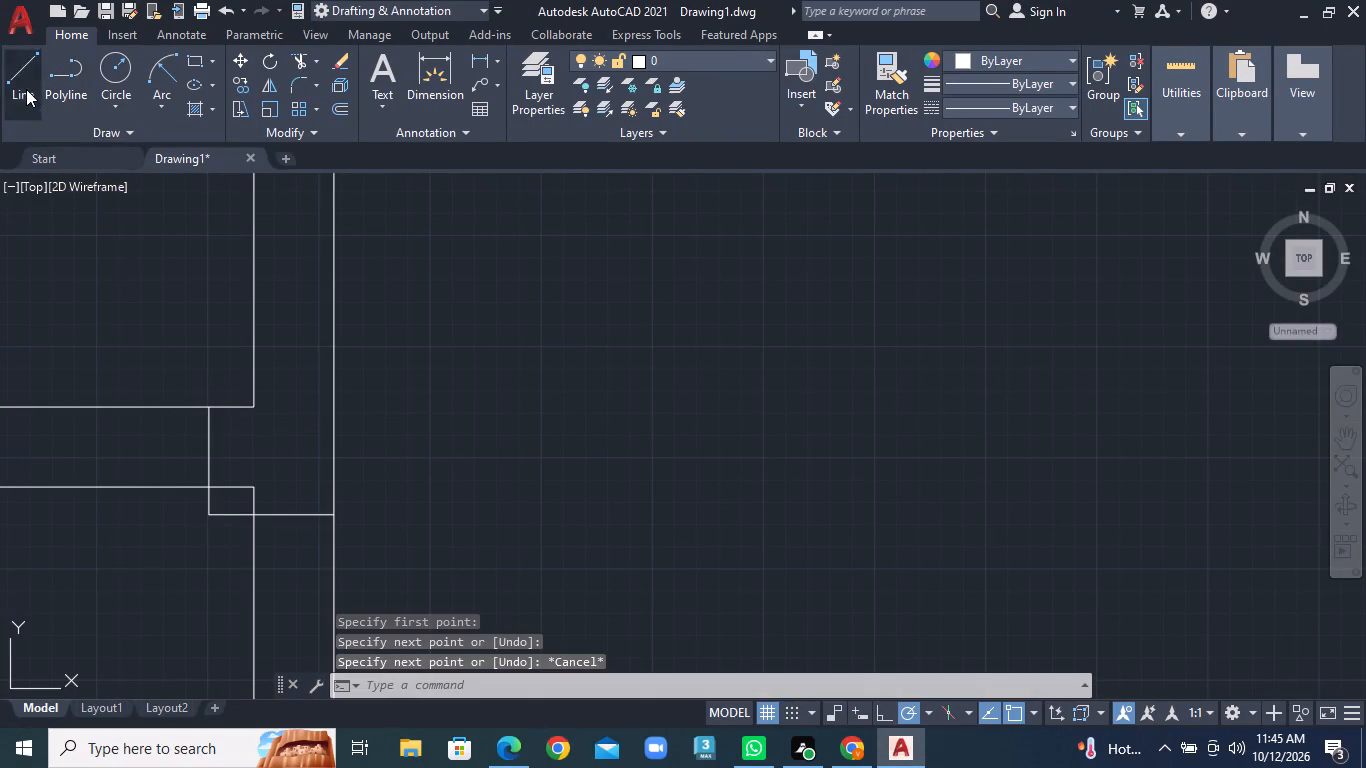
left_click(250, 406)
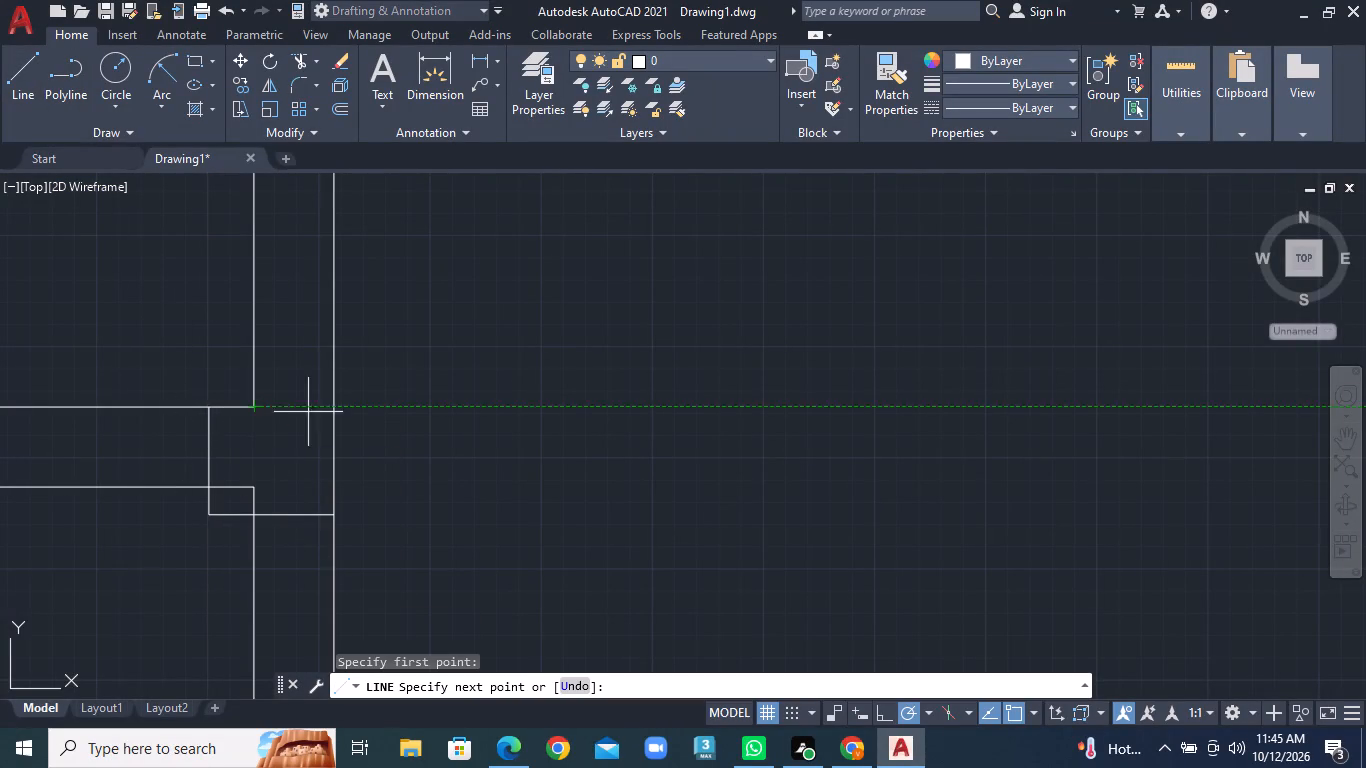
left_click(336, 410)
right_click(336, 410)
left_click(368, 426)
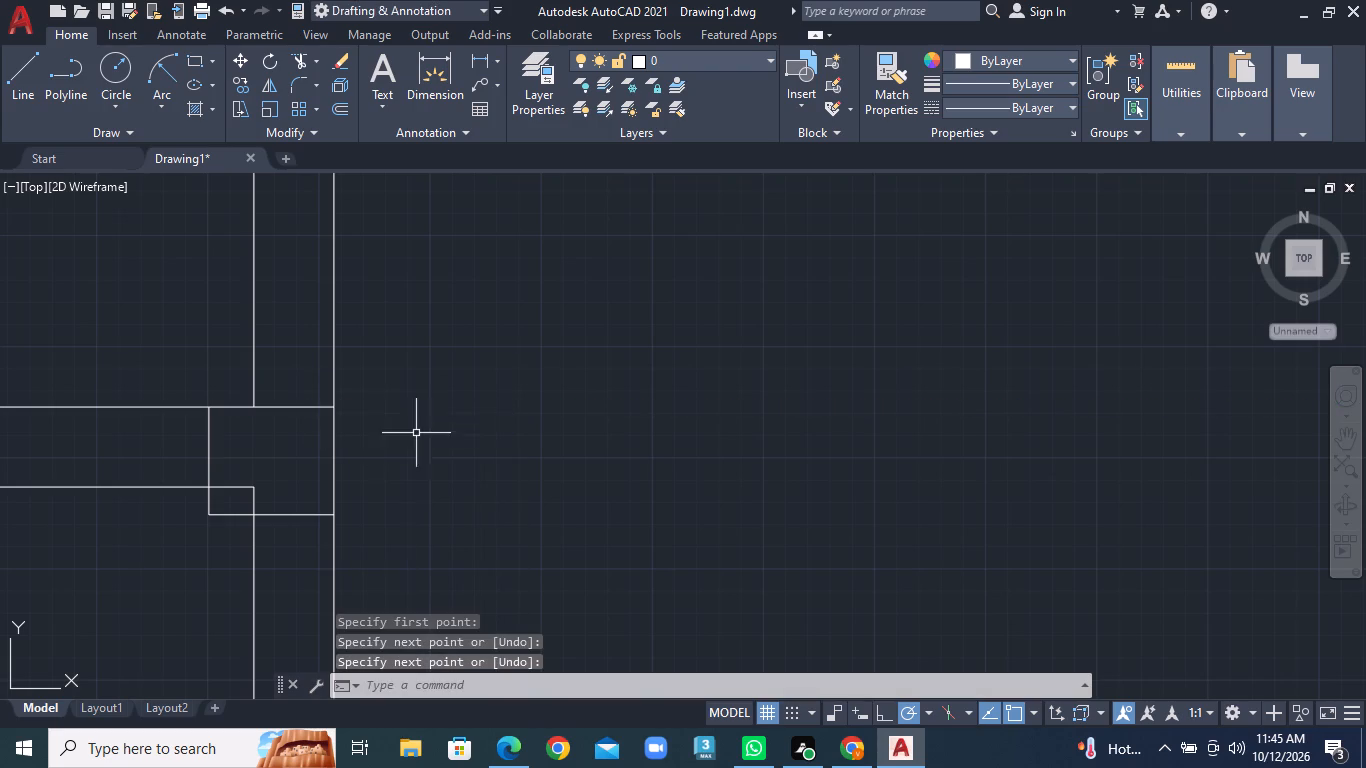
Hatch both cells of the column at the lower interior horizontal wall and right outer wall junction with the ANSI31 pattern.
scroll(437, 433, "down", 2)
key("h")
type("A")
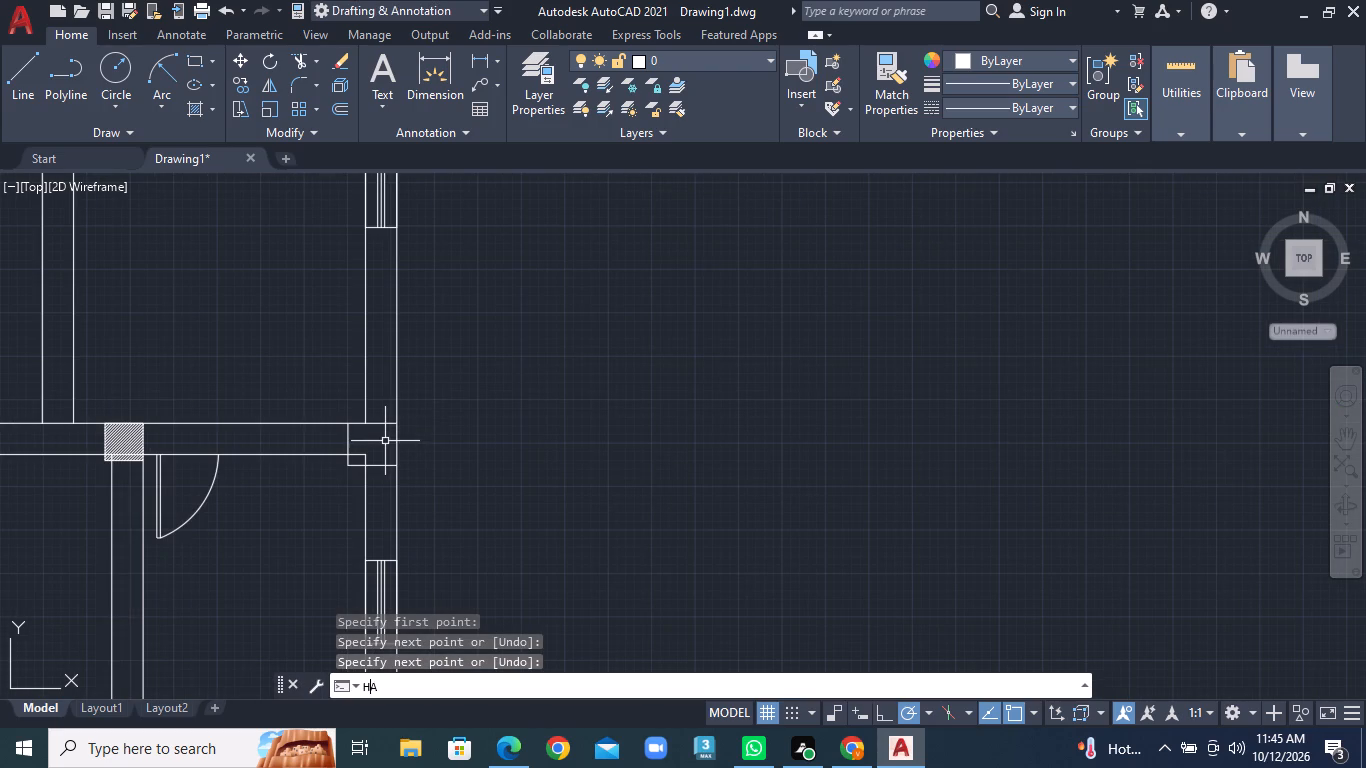
key("space")
left_click(326, 82)
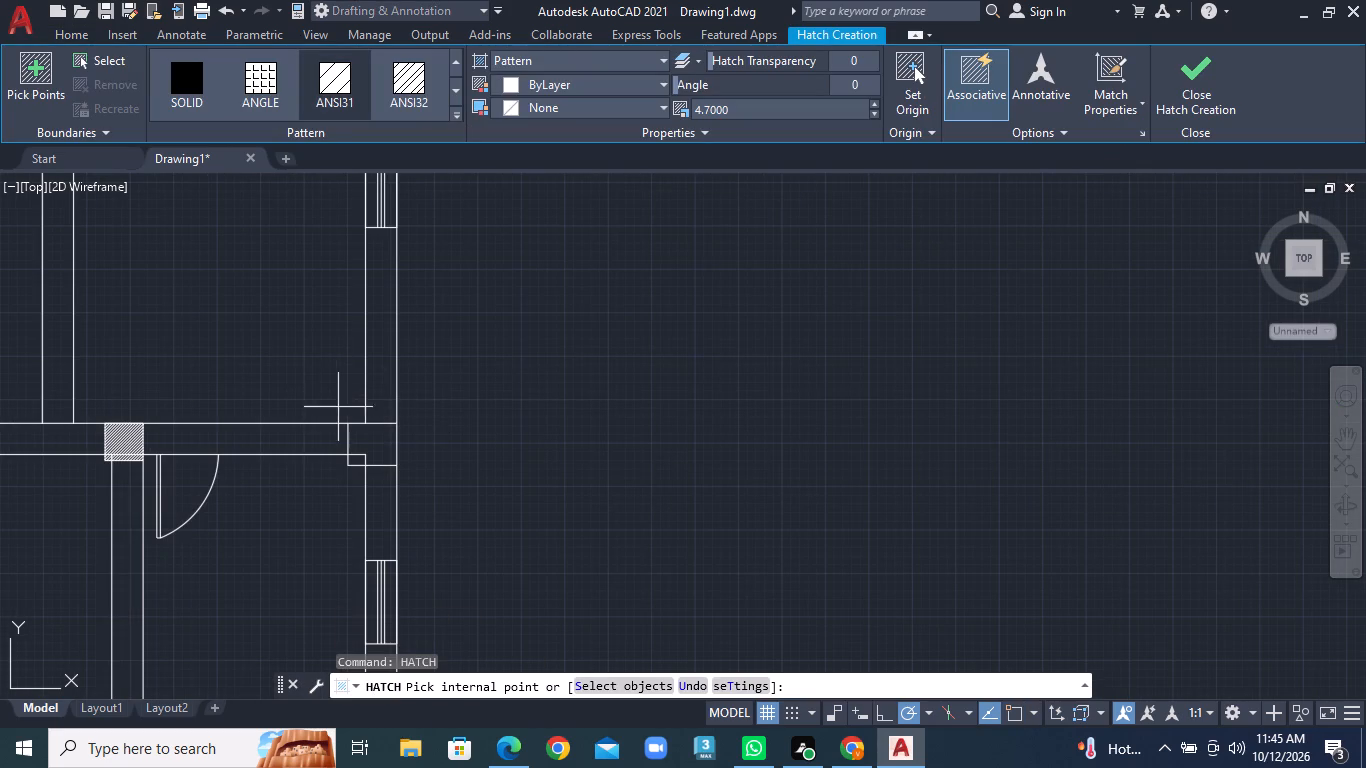
left_click(380, 456)
left_click(360, 460)
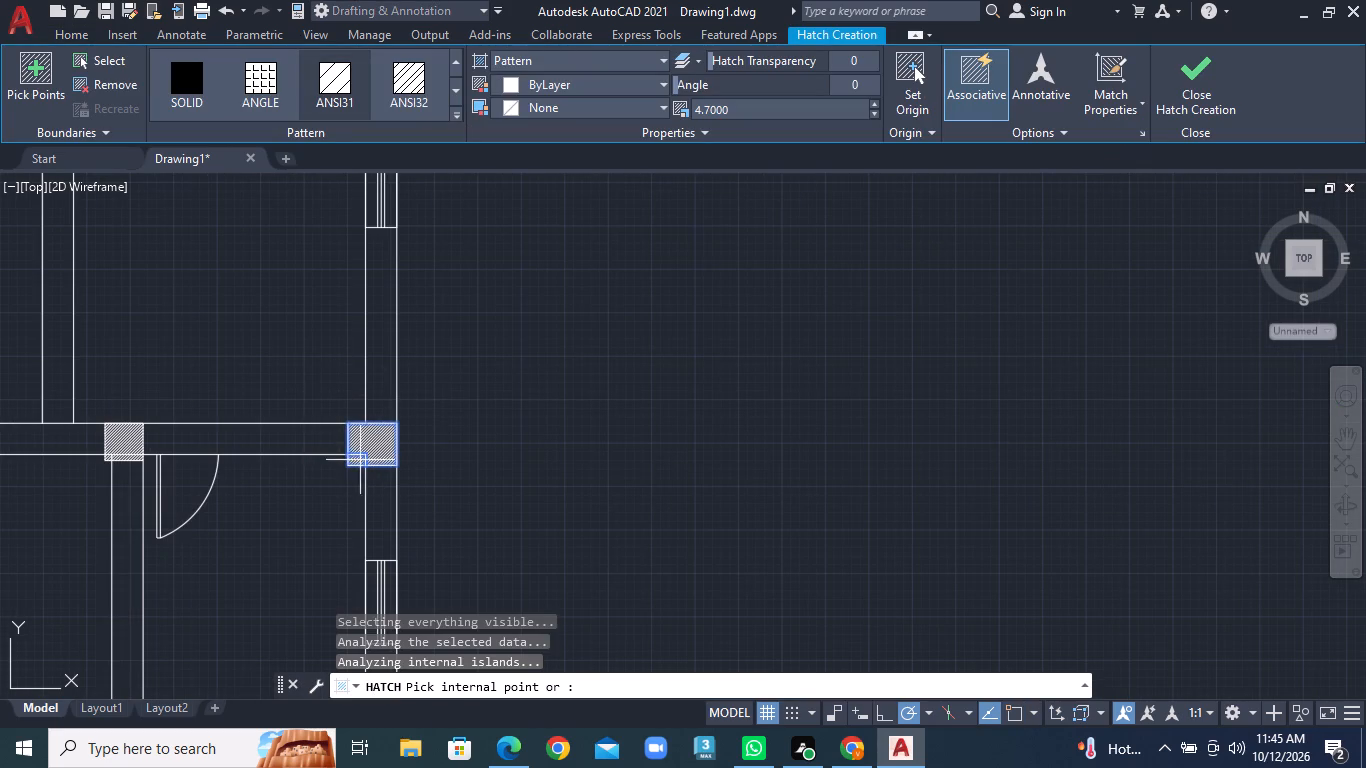
Hatch both cells of the column at the lower interior horizontal wall and left outer wall junction with the ANSI31 pattern.
scroll(243, 450, "down", 2)
middle_click_drag(191, 493, 930, 493)
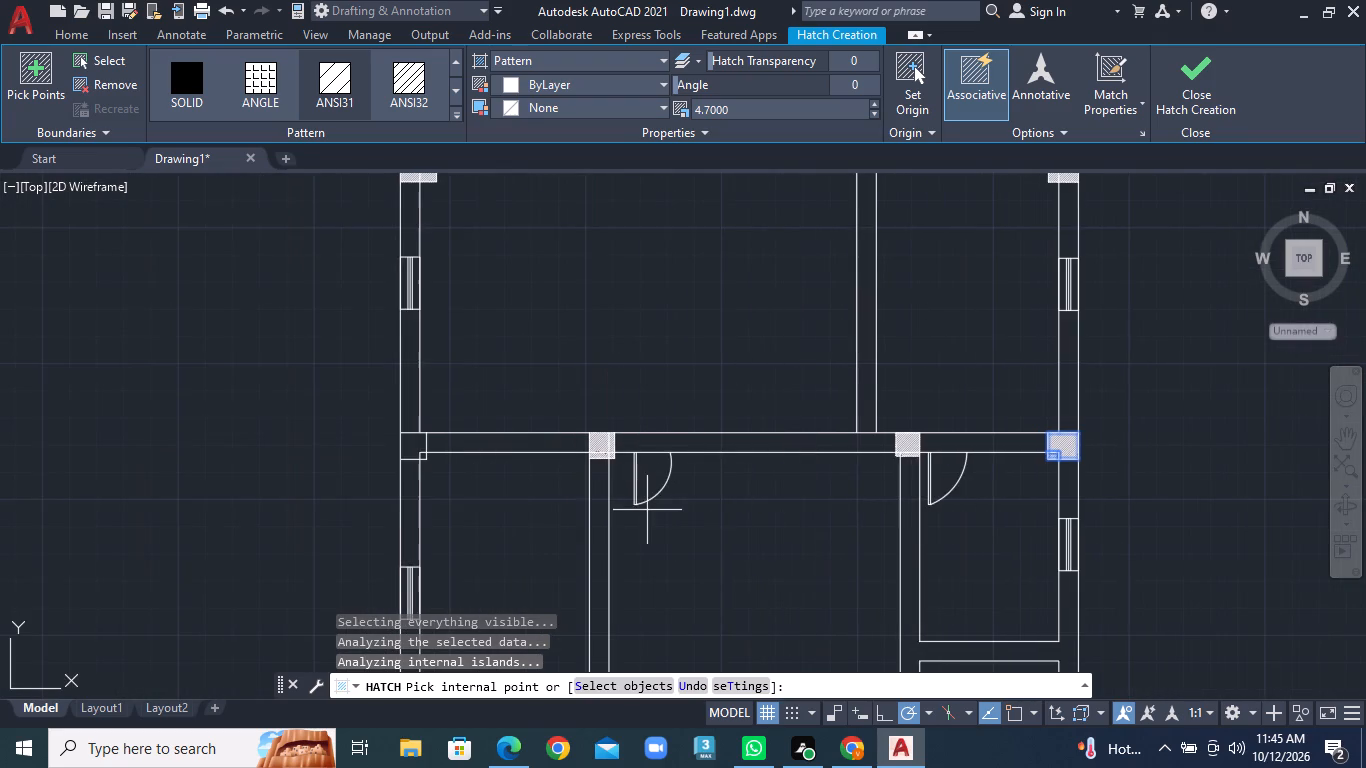
scroll(637, 500, "up", 2)
left_click(44, 370)
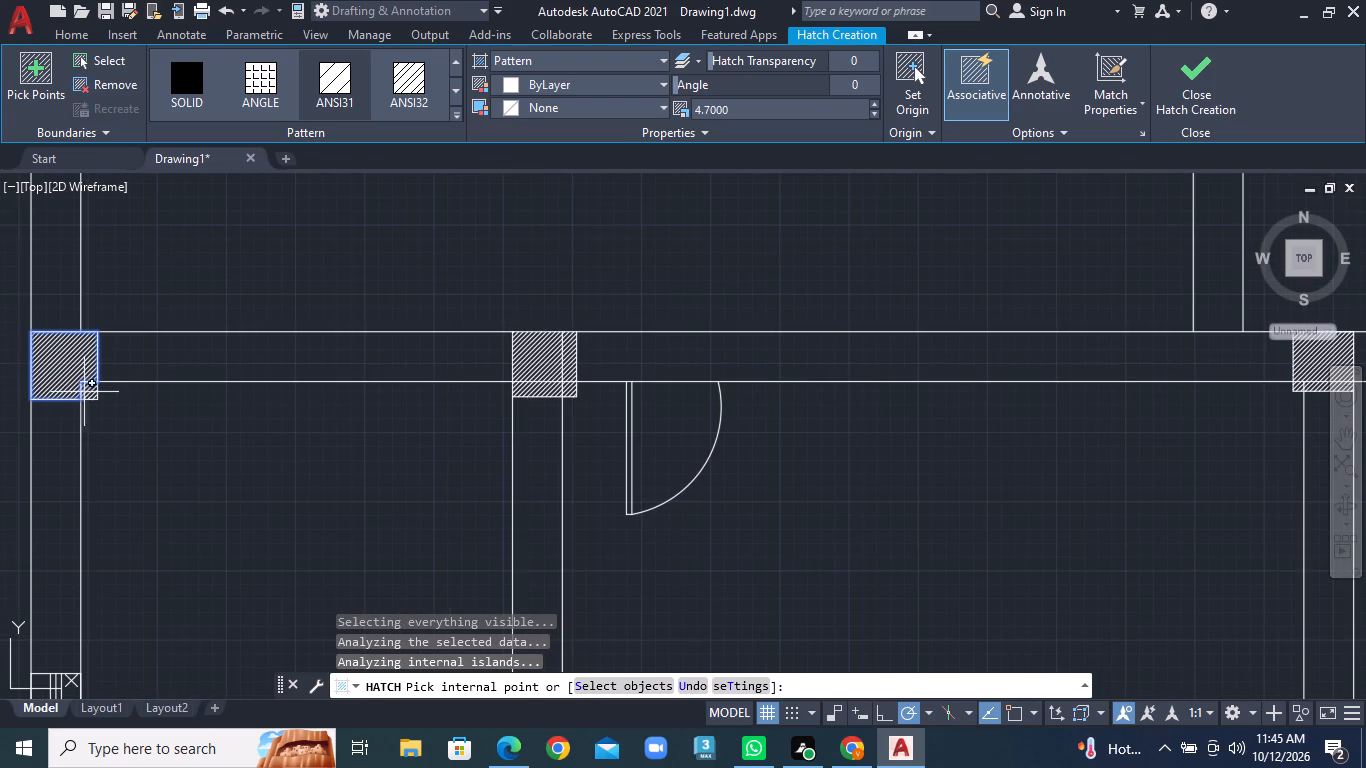
left_click(88, 392)
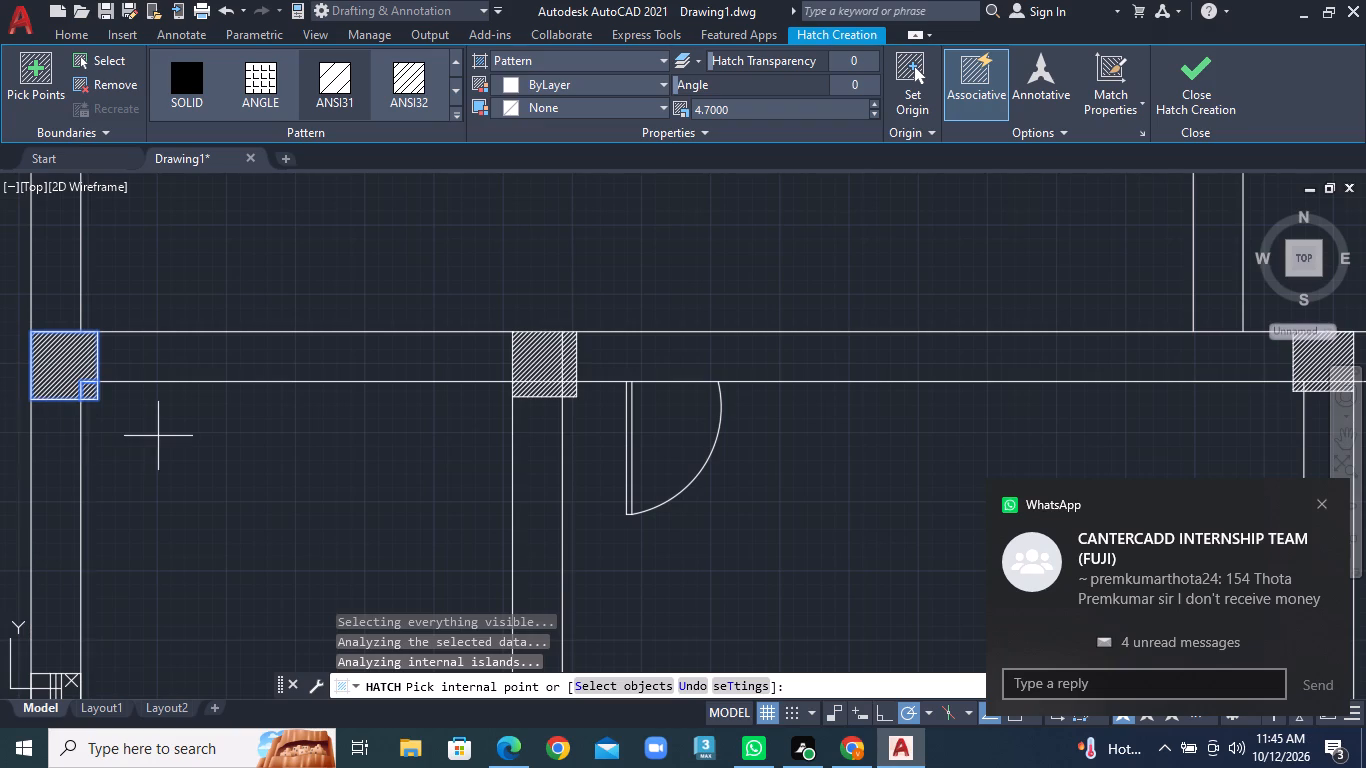
key("Escape")
Erase the hatch, bottom line and right edge of the column where the upper interior horizontal wall meets the left outer wall.
scroll(38, 399, "down", 2)
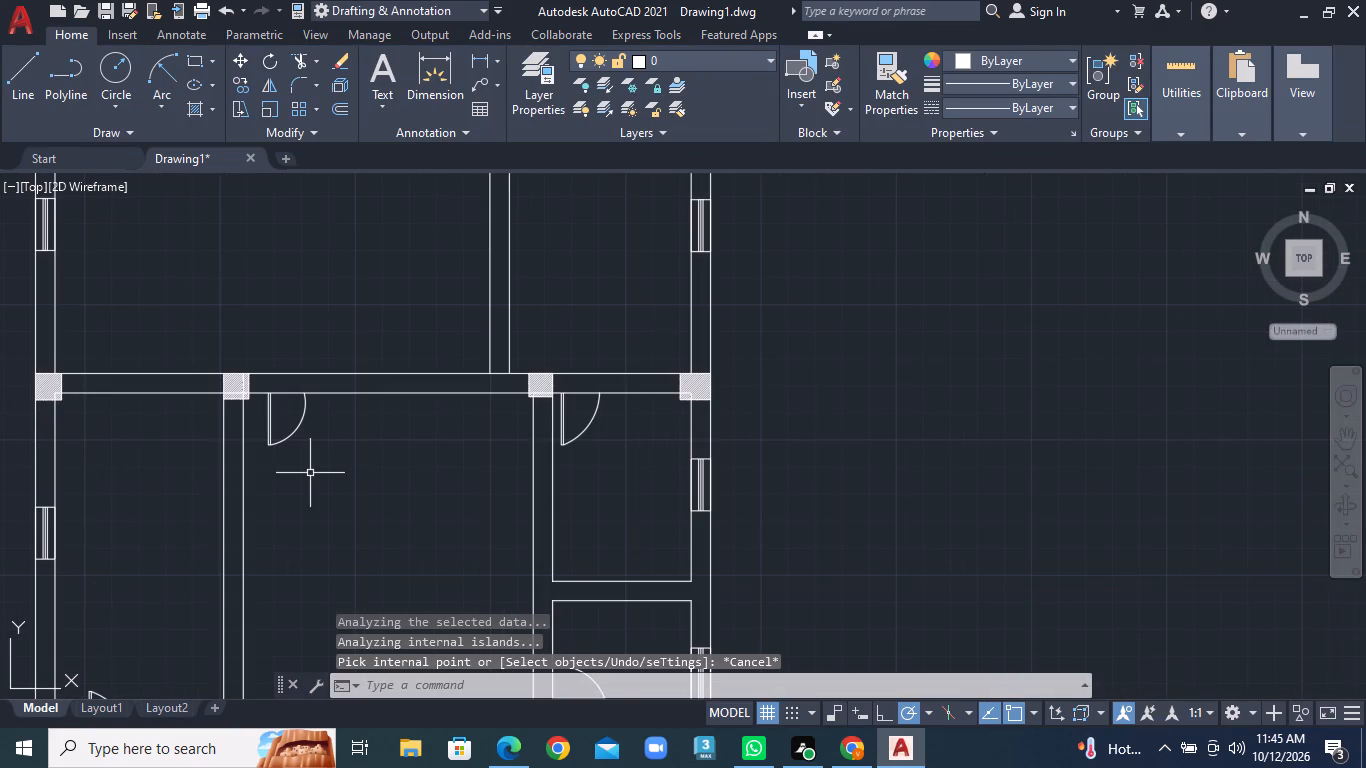
scroll(250, 532, "down", 1)
middle_click_drag(261, 527, 312, 389)
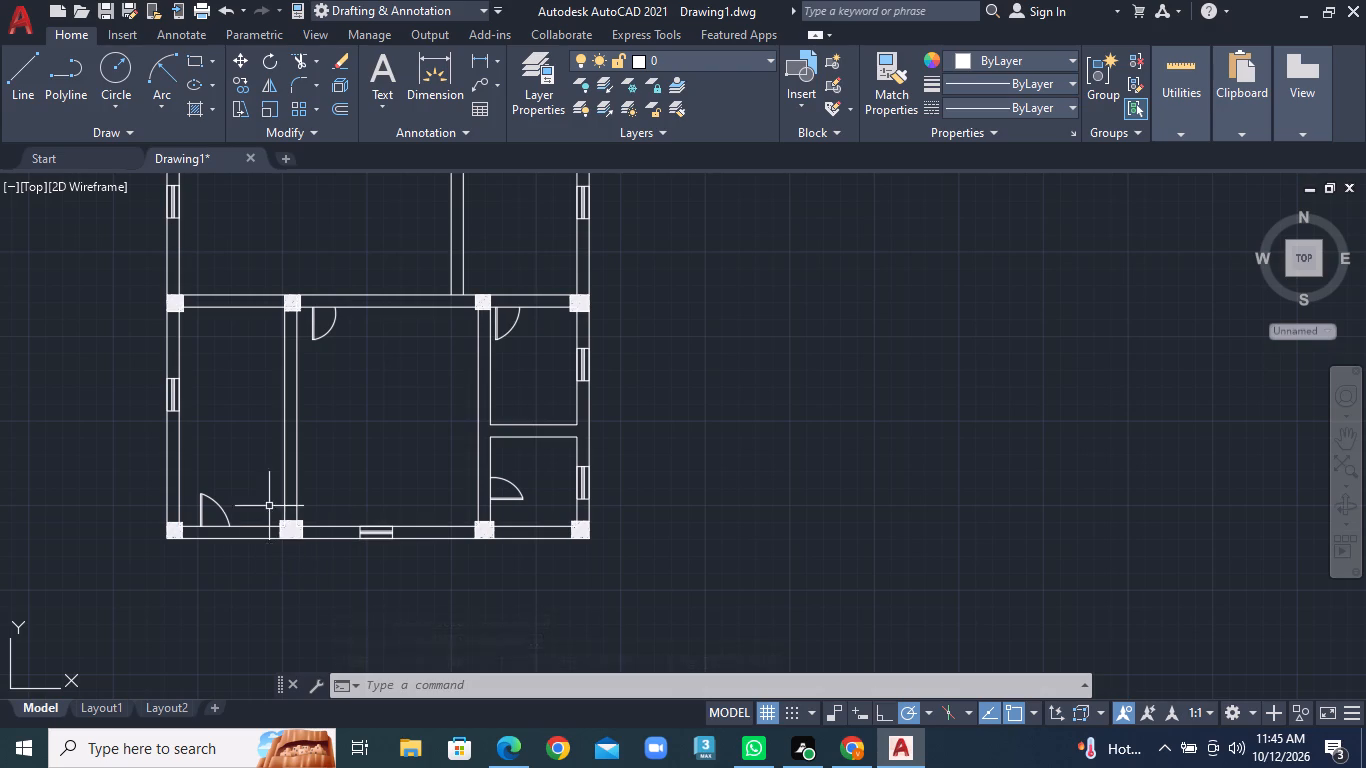
middle_click_drag(290, 434, 248, 675)
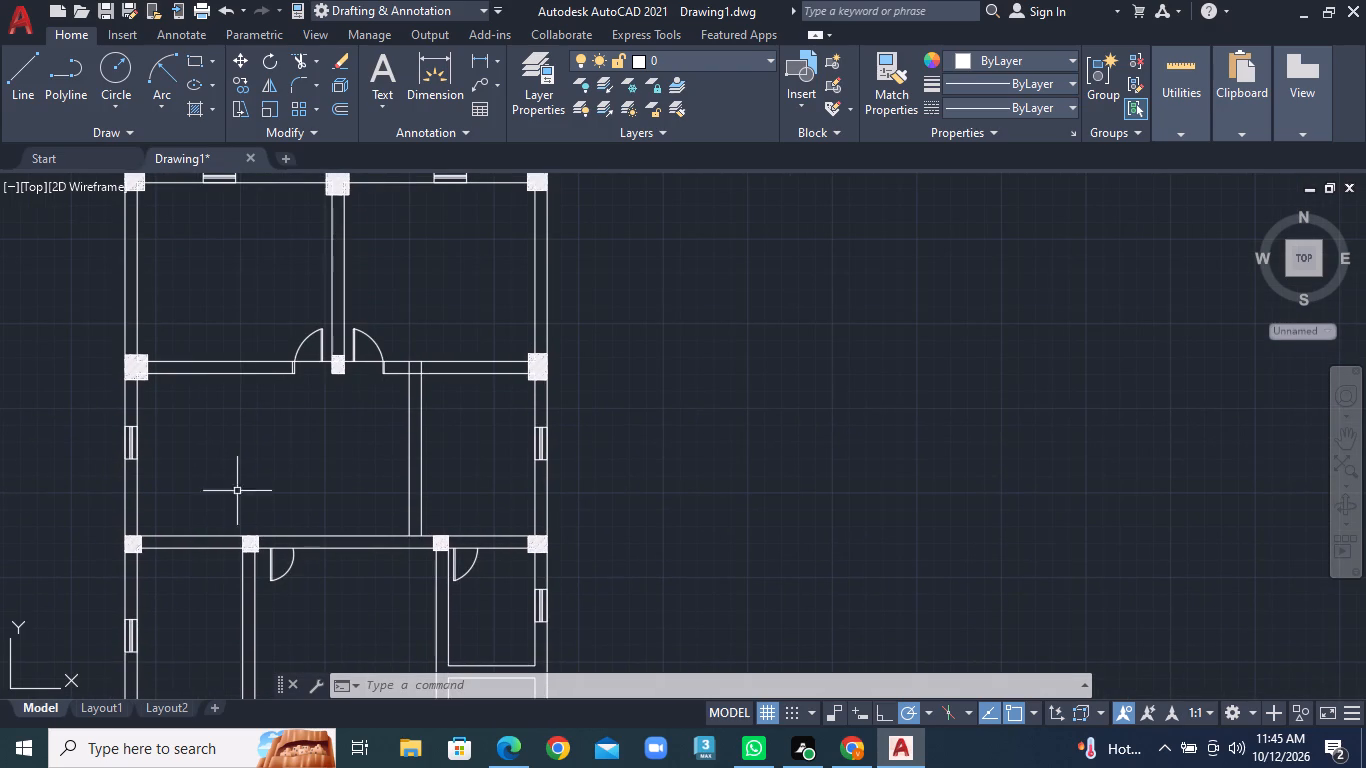
scroll(244, 432, "up", 2)
middle_click_drag(171, 382, 206, 405)
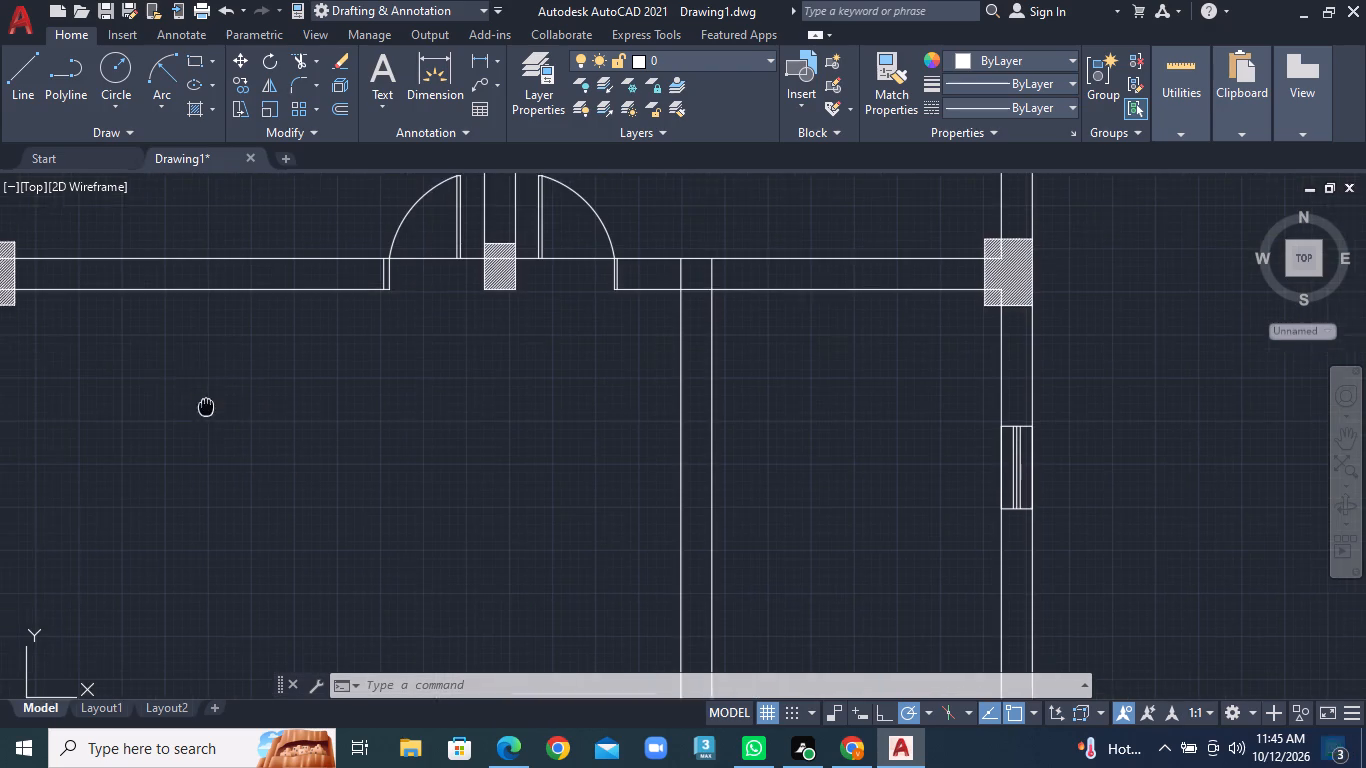
middle_click_drag(206, 405, 468, 489)
scroll(255, 385, "up", 1)
left_click(255, 362)
right_click(255, 362)
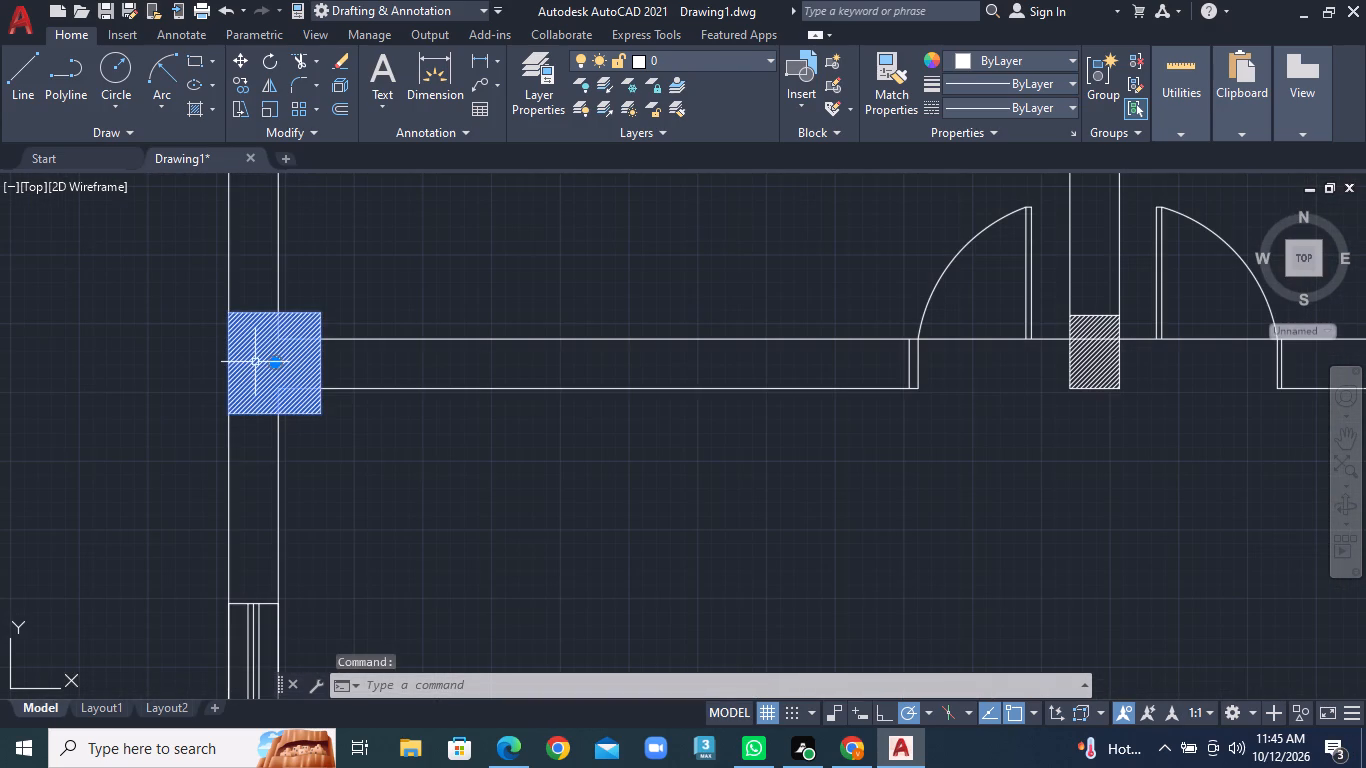
left_click(307, 363)
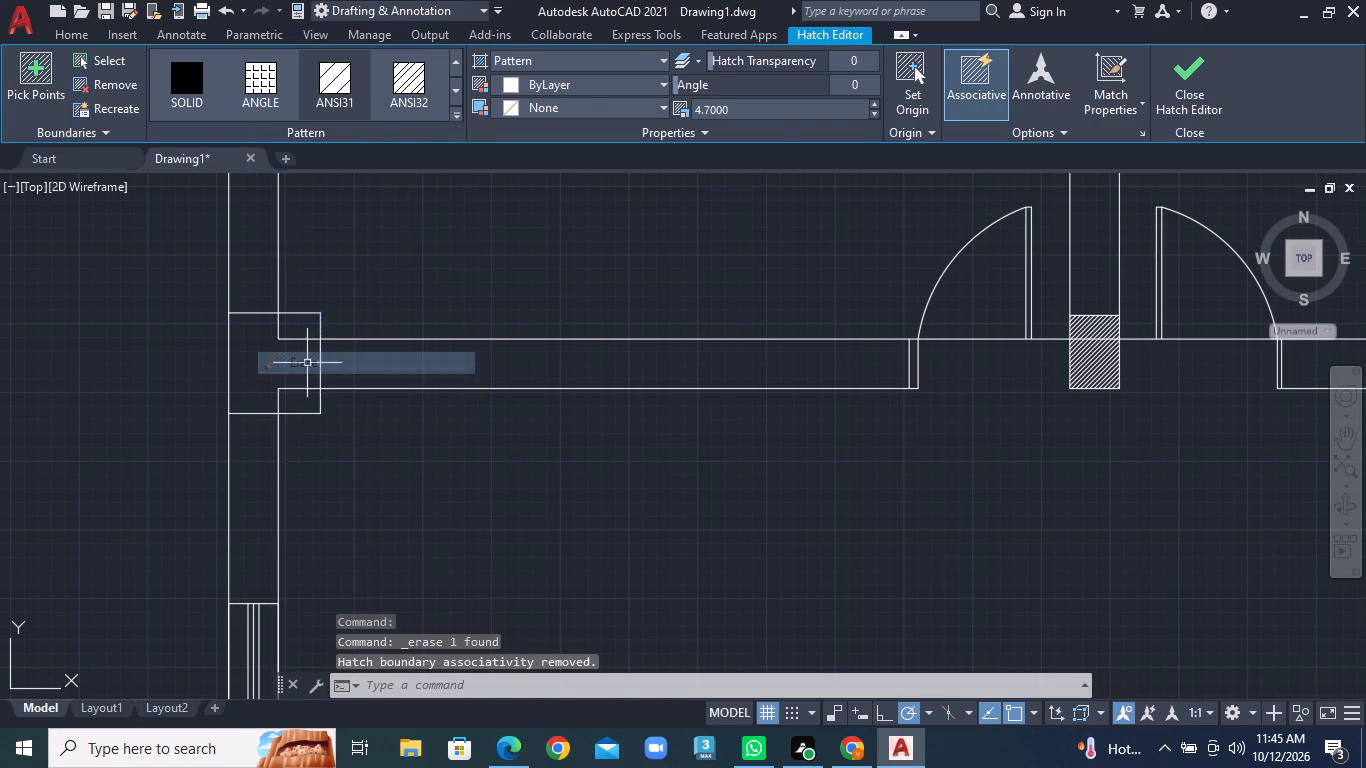
left_click(306, 413)
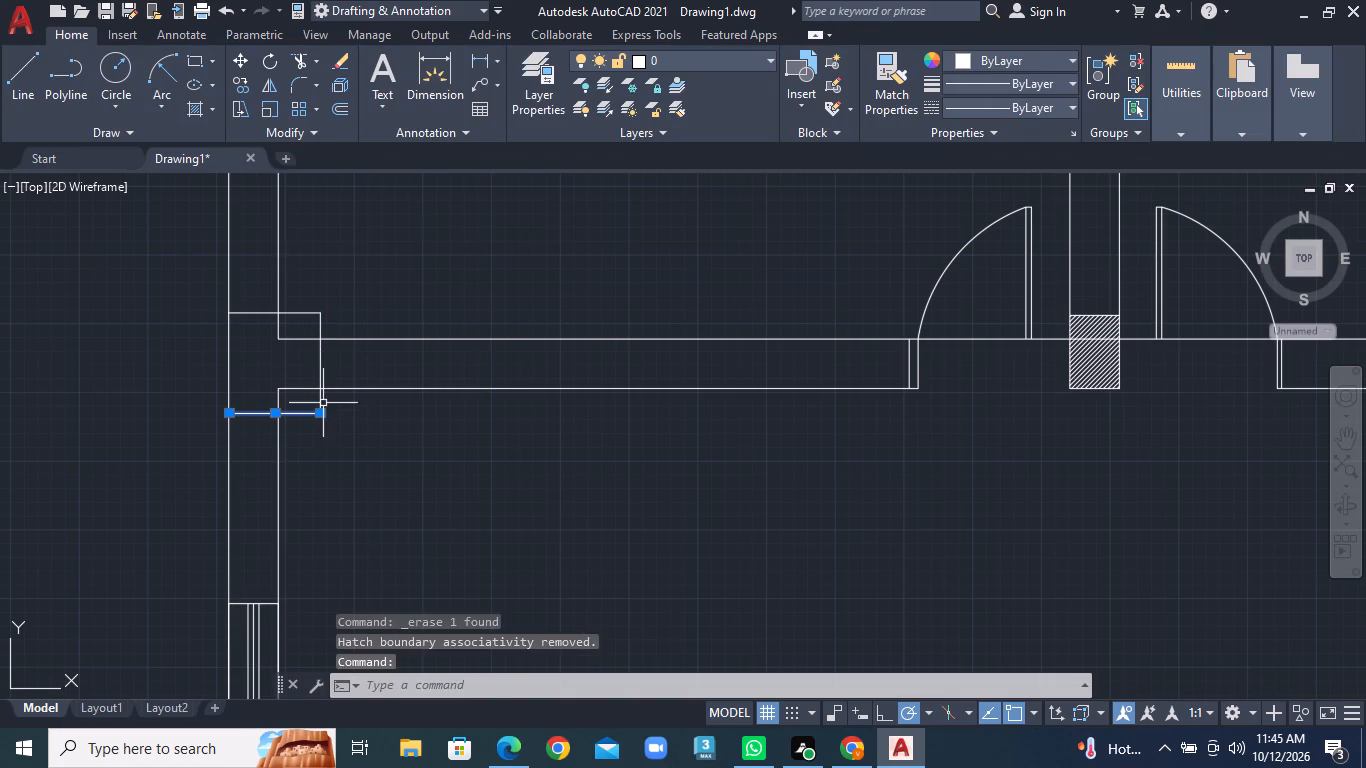
left_click(323, 398)
right_click(323, 398)
left_click(373, 392)
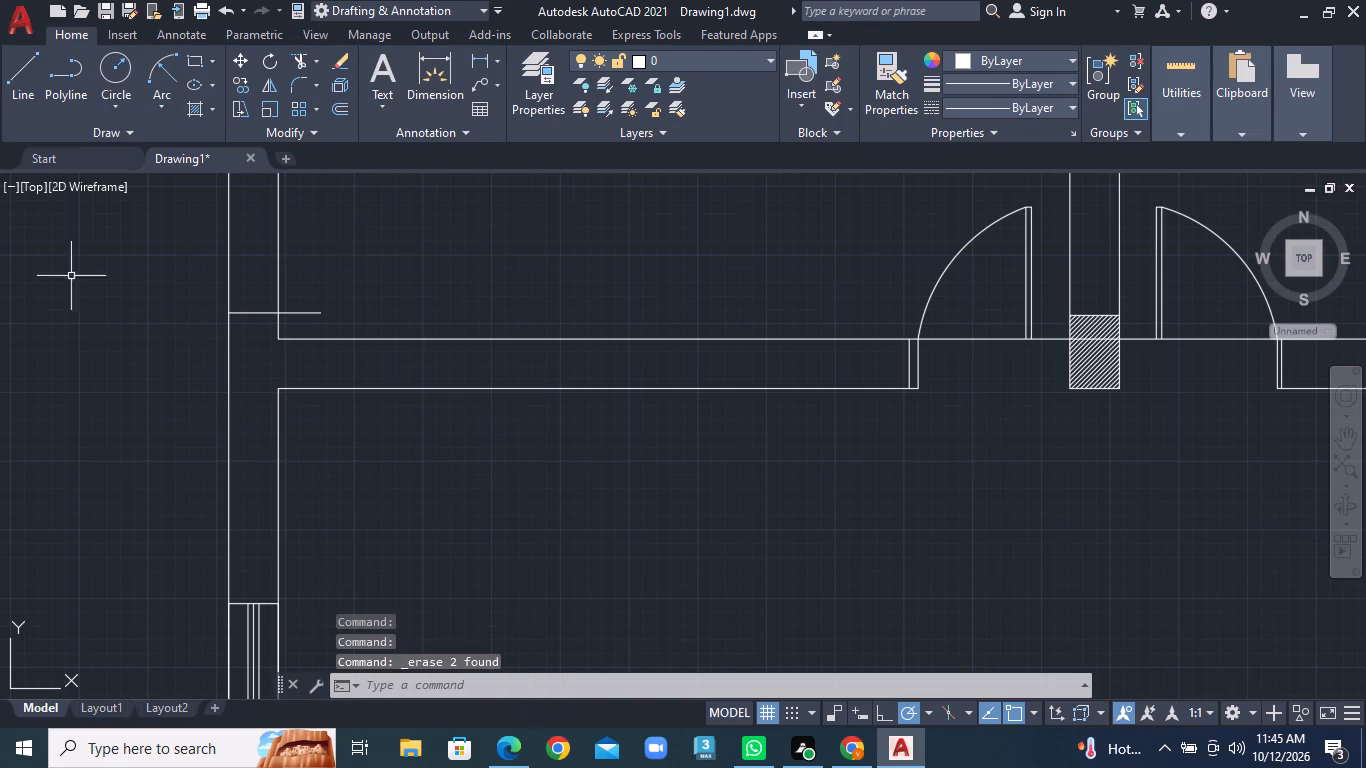
Redraw that column's right edge down to the horizontal wall's lower face and its bottom line across to the outer wall's outer face.
left_click(12, 70)
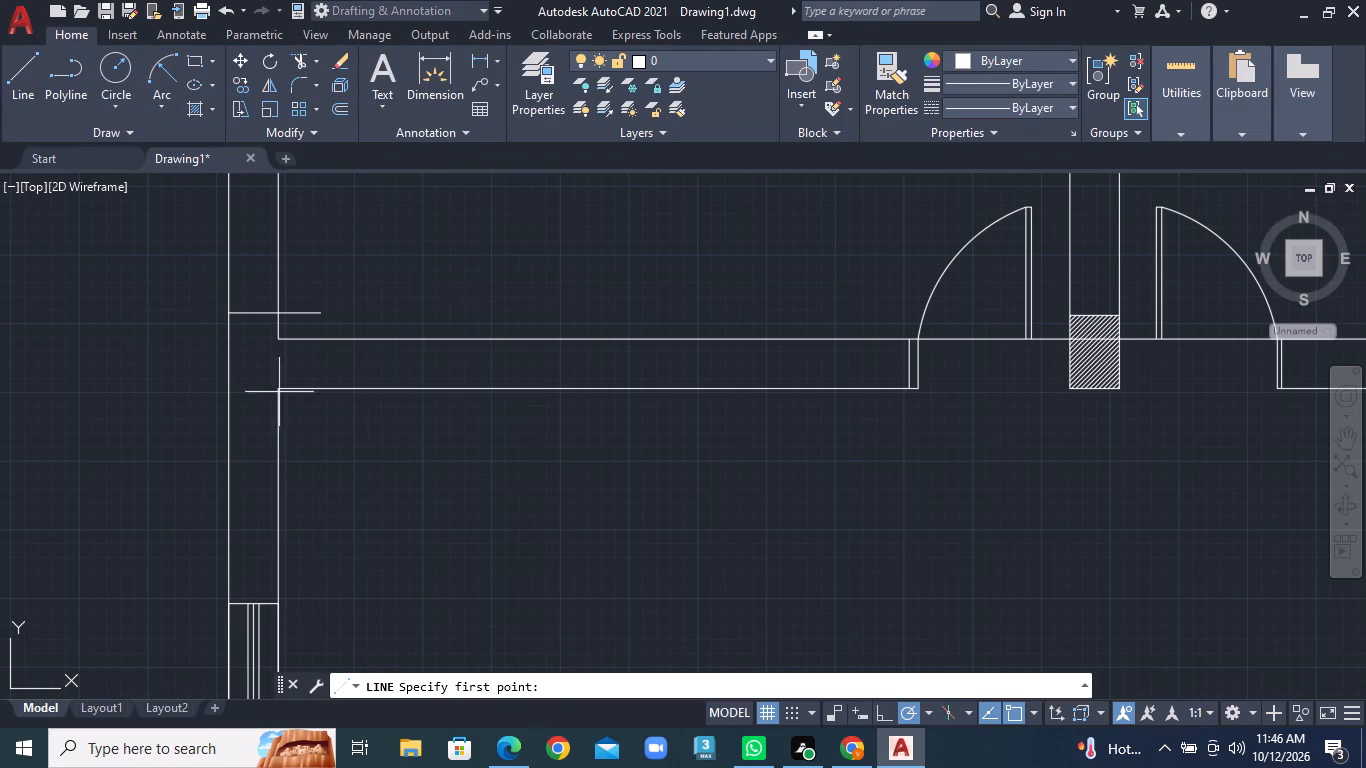
left_click(324, 309)
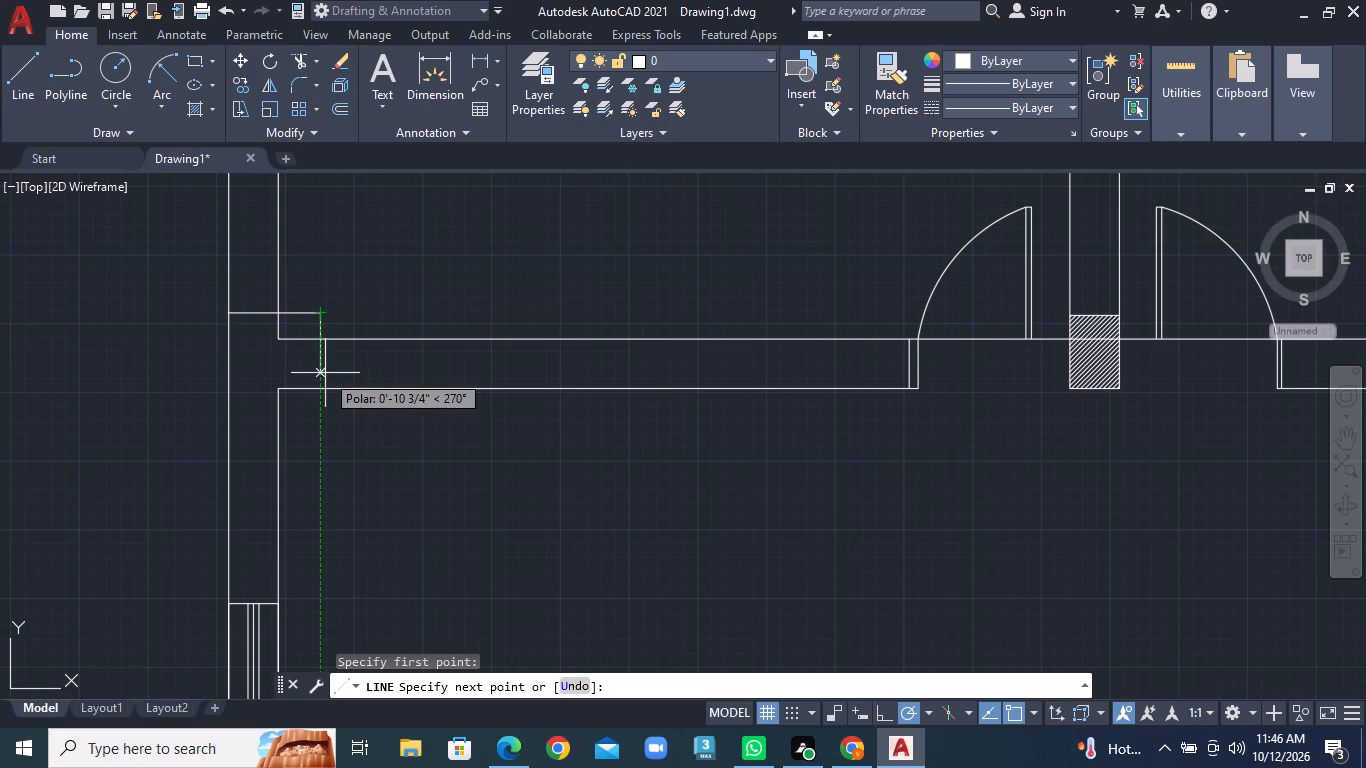
left_click(325, 392)
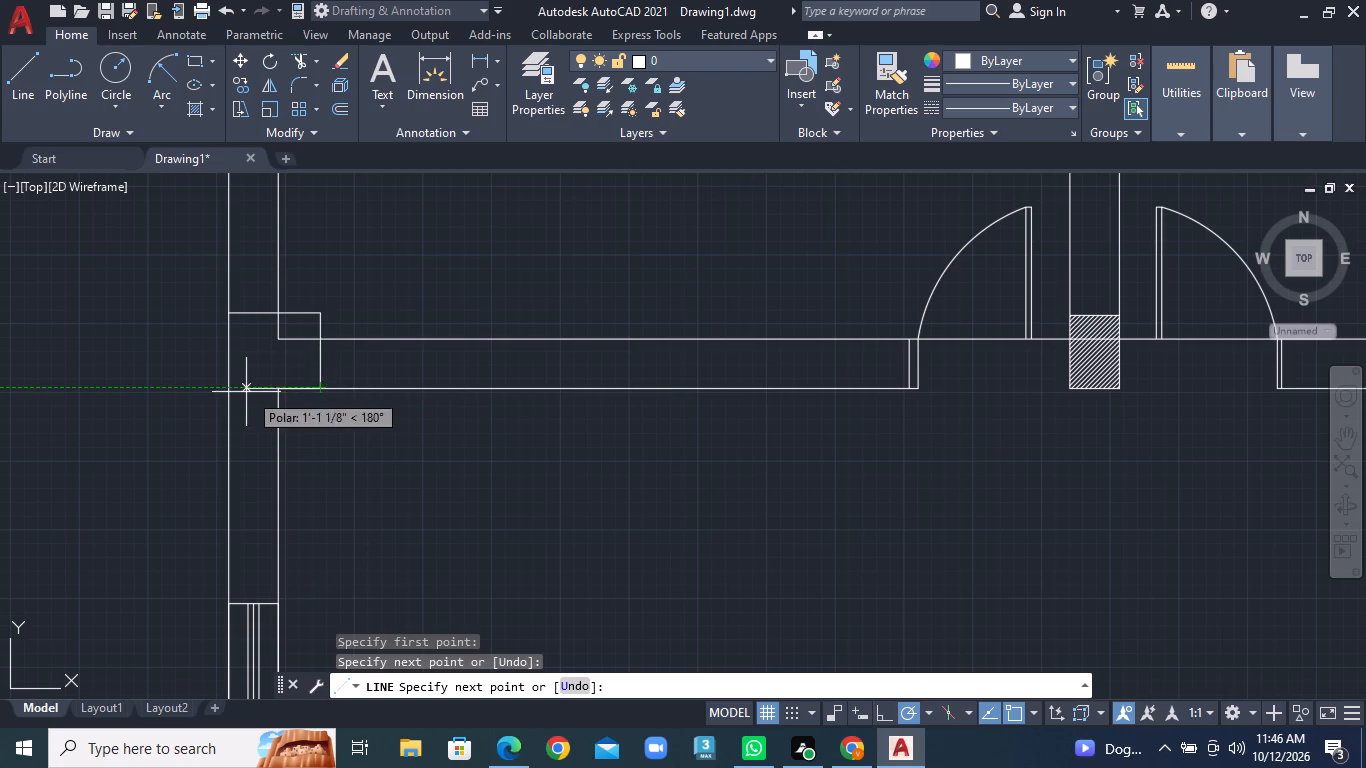
left_click(235, 392)
right_click(235, 392)
left_click(285, 408)
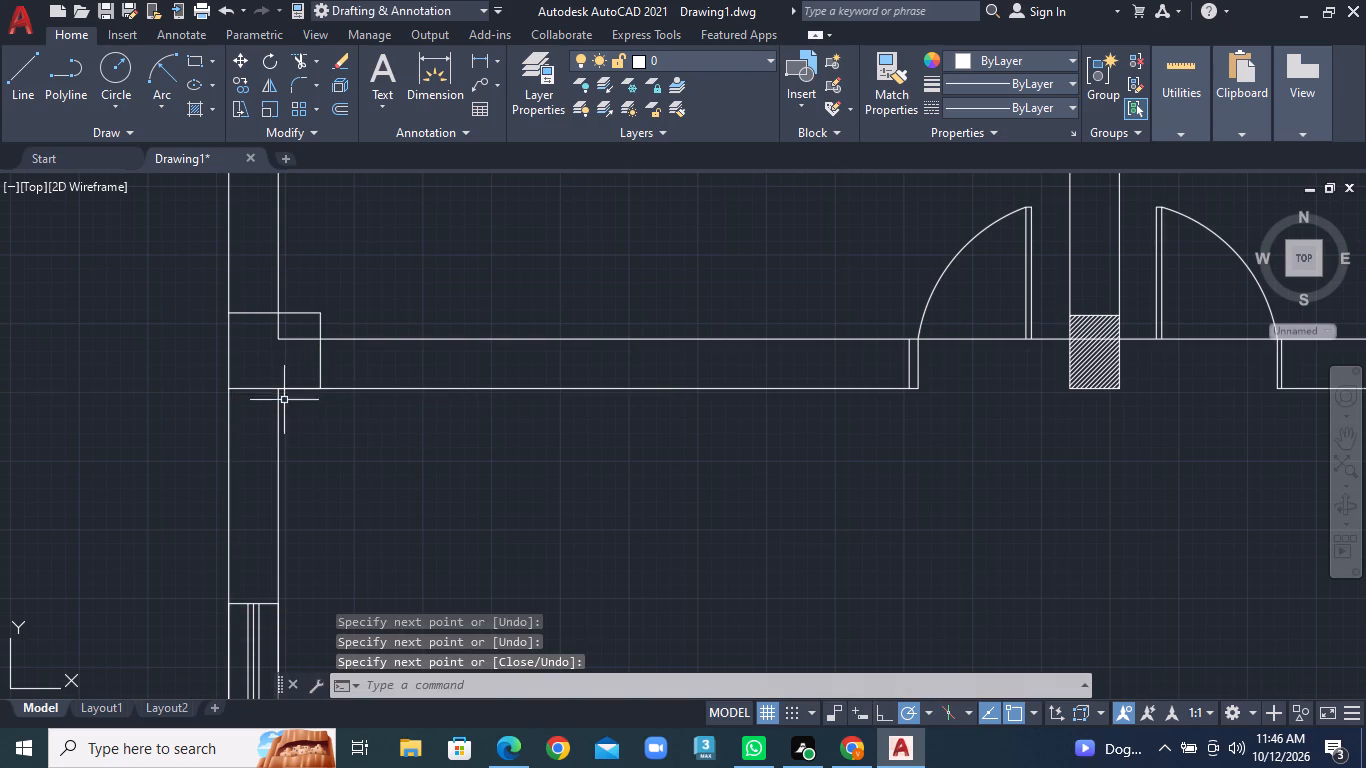
Hatch both cells of the column at the upper interior horizontal wall and left outer wall junction with the ANSI31 pattern.
key("h")
type("A")
key("space")
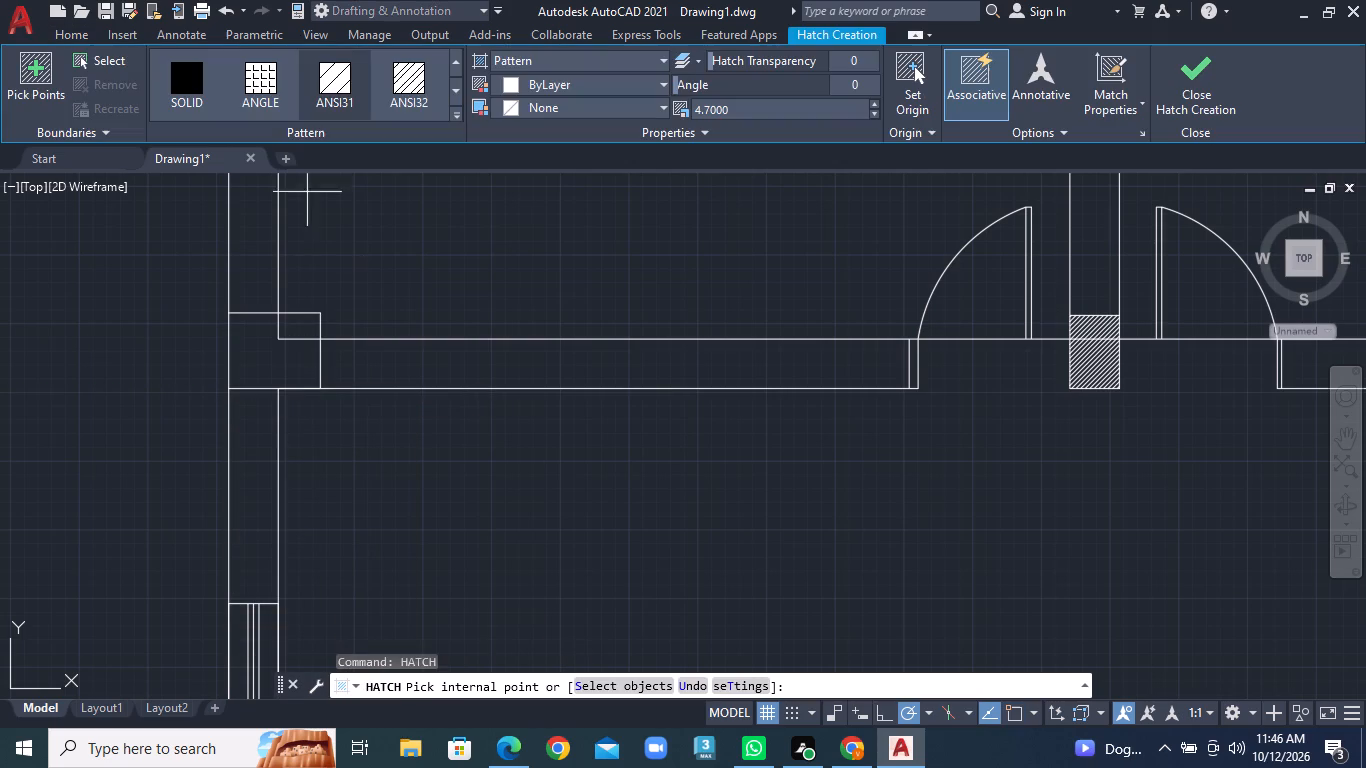
left_click(330, 69)
left_click(267, 365)
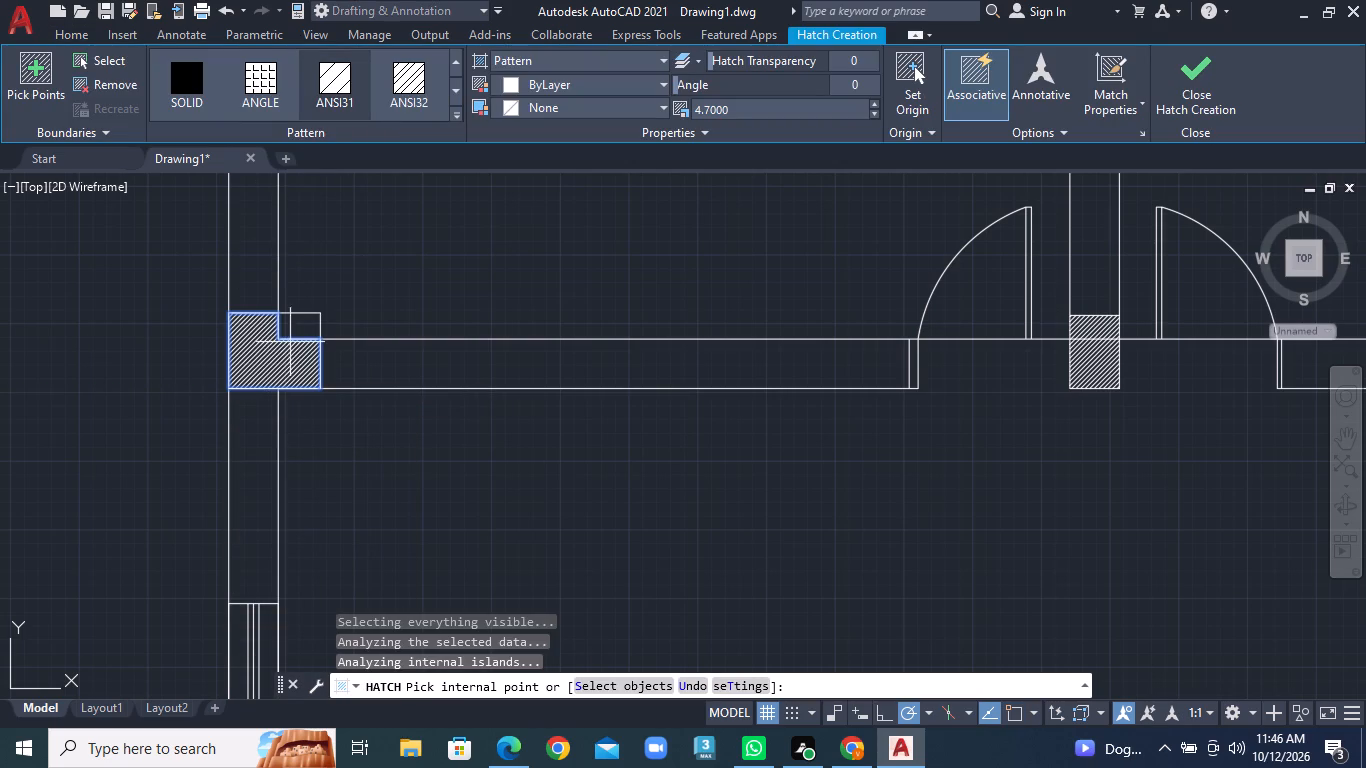
left_click(308, 329)
scroll(308, 329, "down", 2)
middle_click_drag(701, 392, 562, 404)
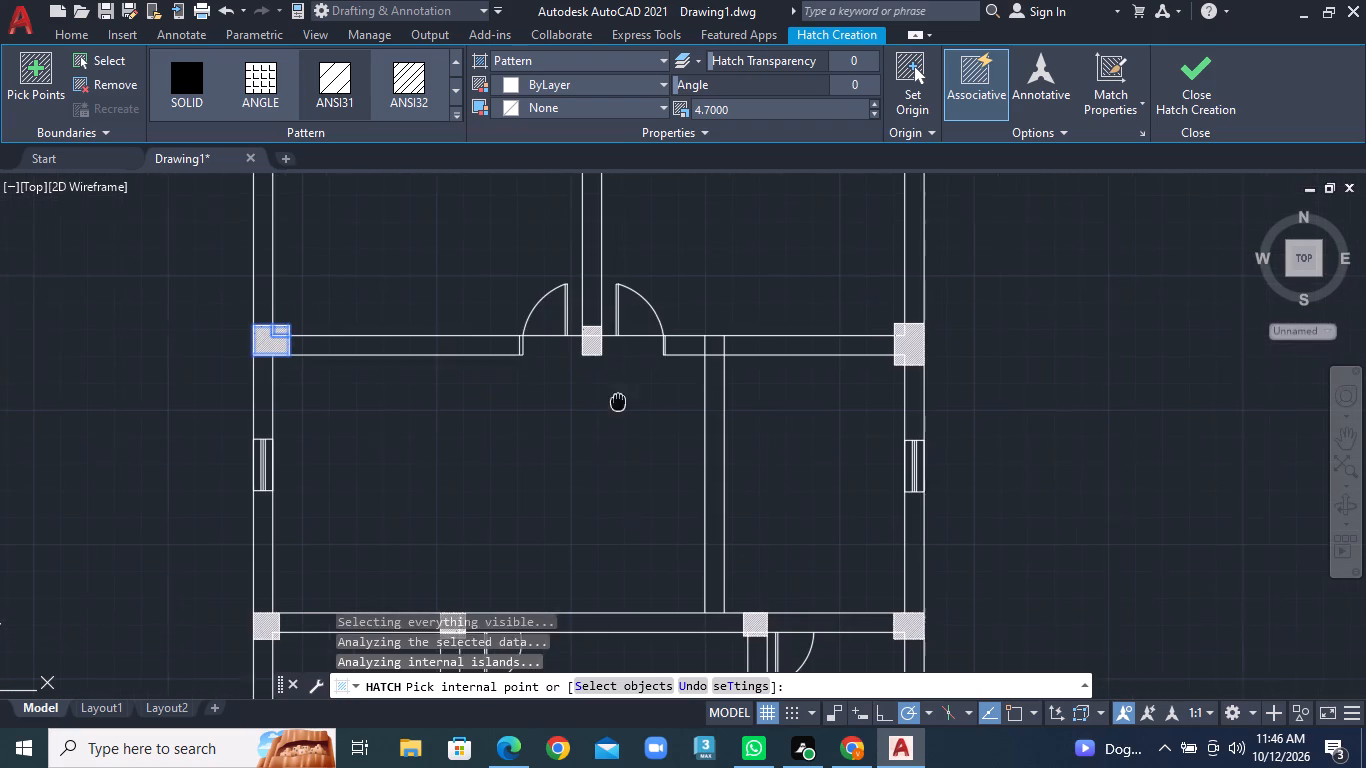
Erase the hatch, left edge and bottom line of the column where the upper interior horizontal wall meets the right outer wall.
middle_click_drag(562, 404, 158, 408)
scroll(352, 361, "up", 3)
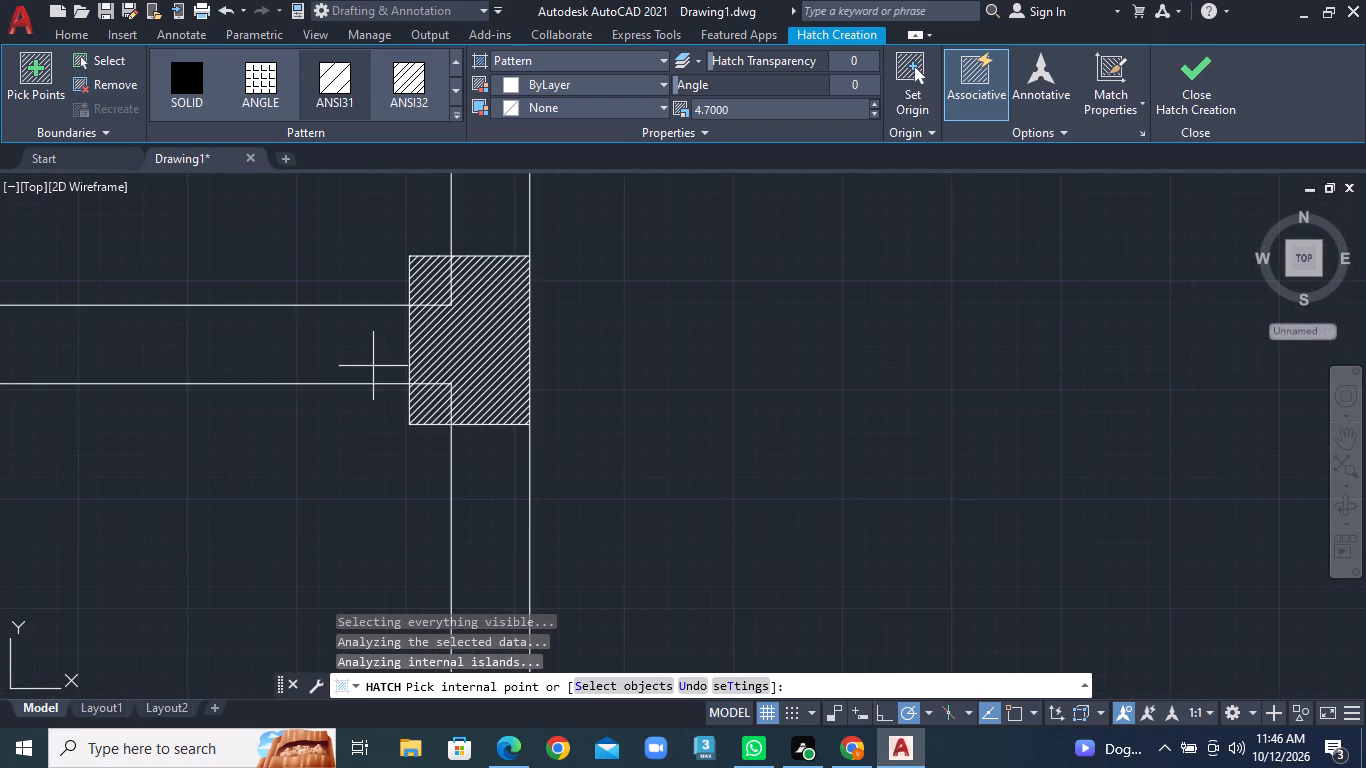
middle_click_drag(373, 367, 265, 384)
right_click(330, 373)
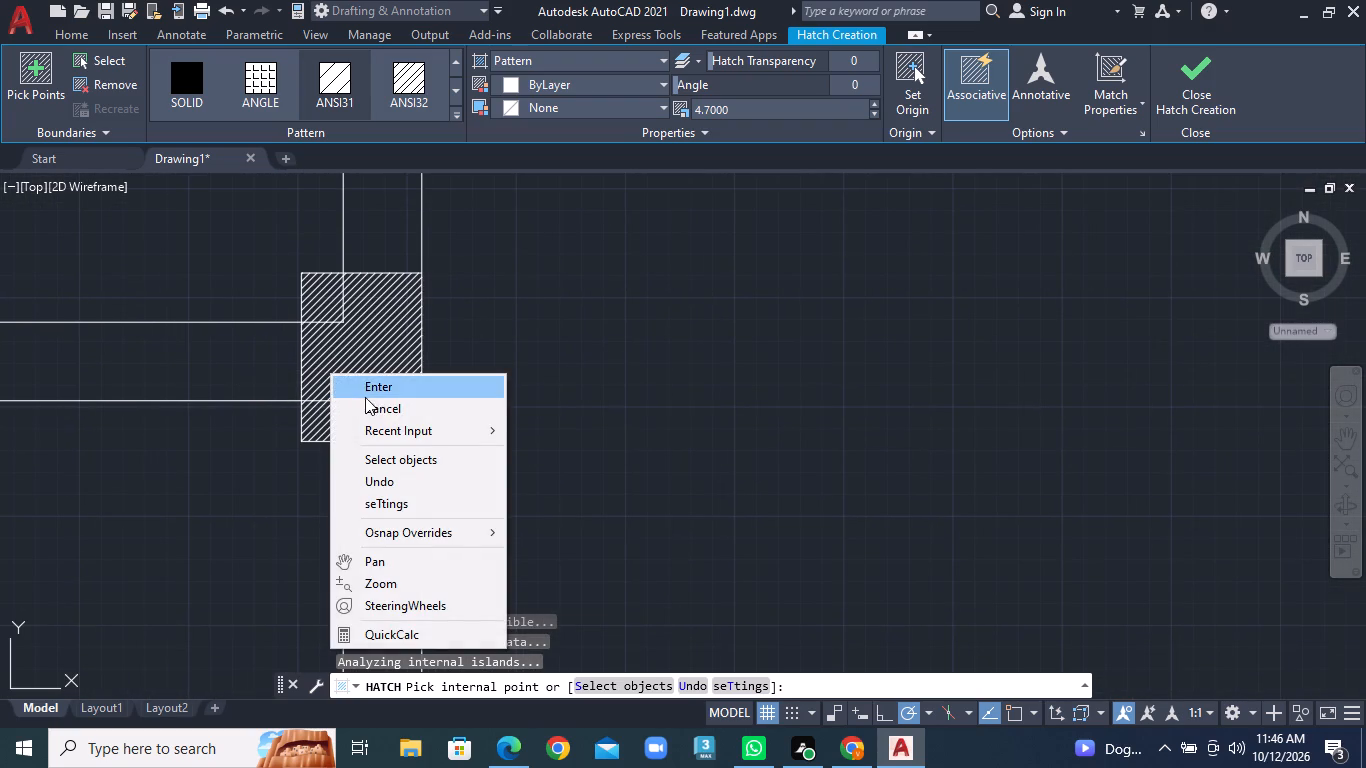
left_click(366, 408)
left_click(365, 343)
right_click(365, 343)
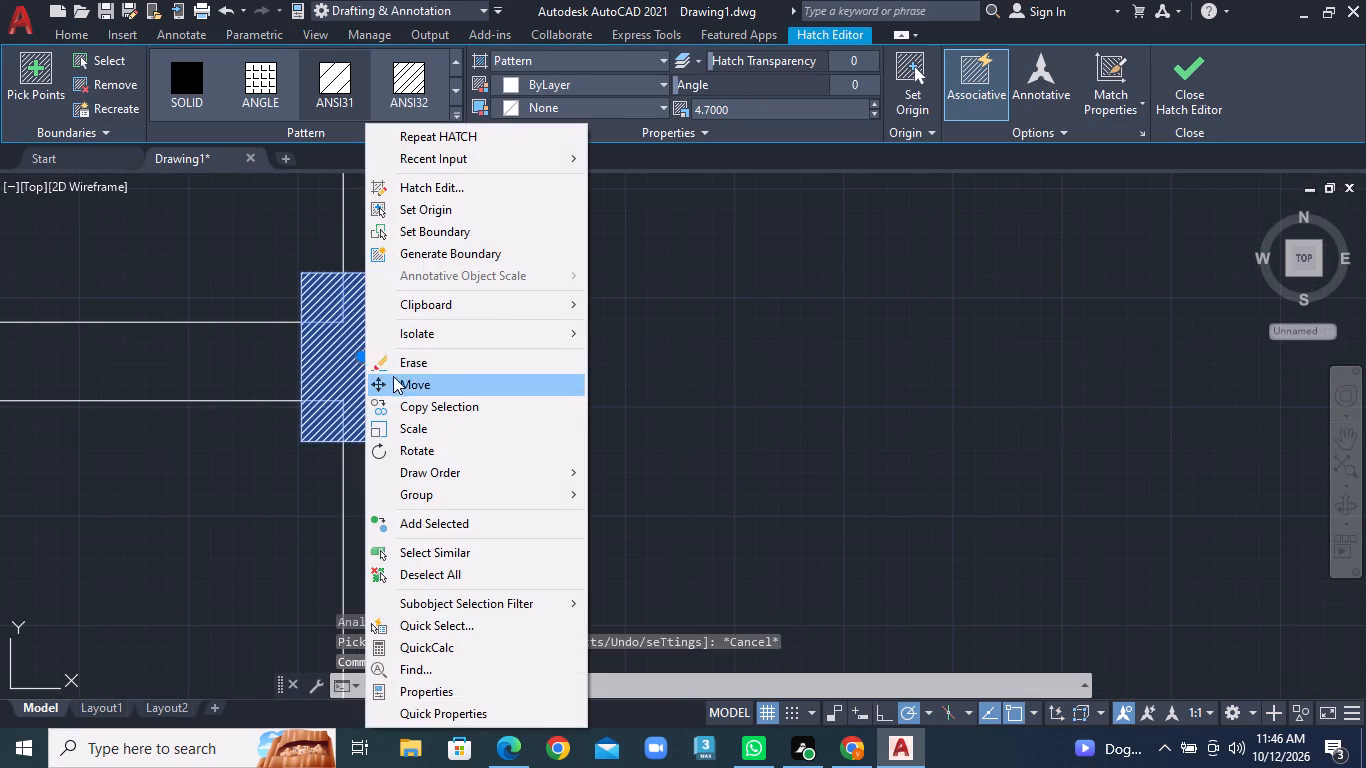
left_click(409, 366)
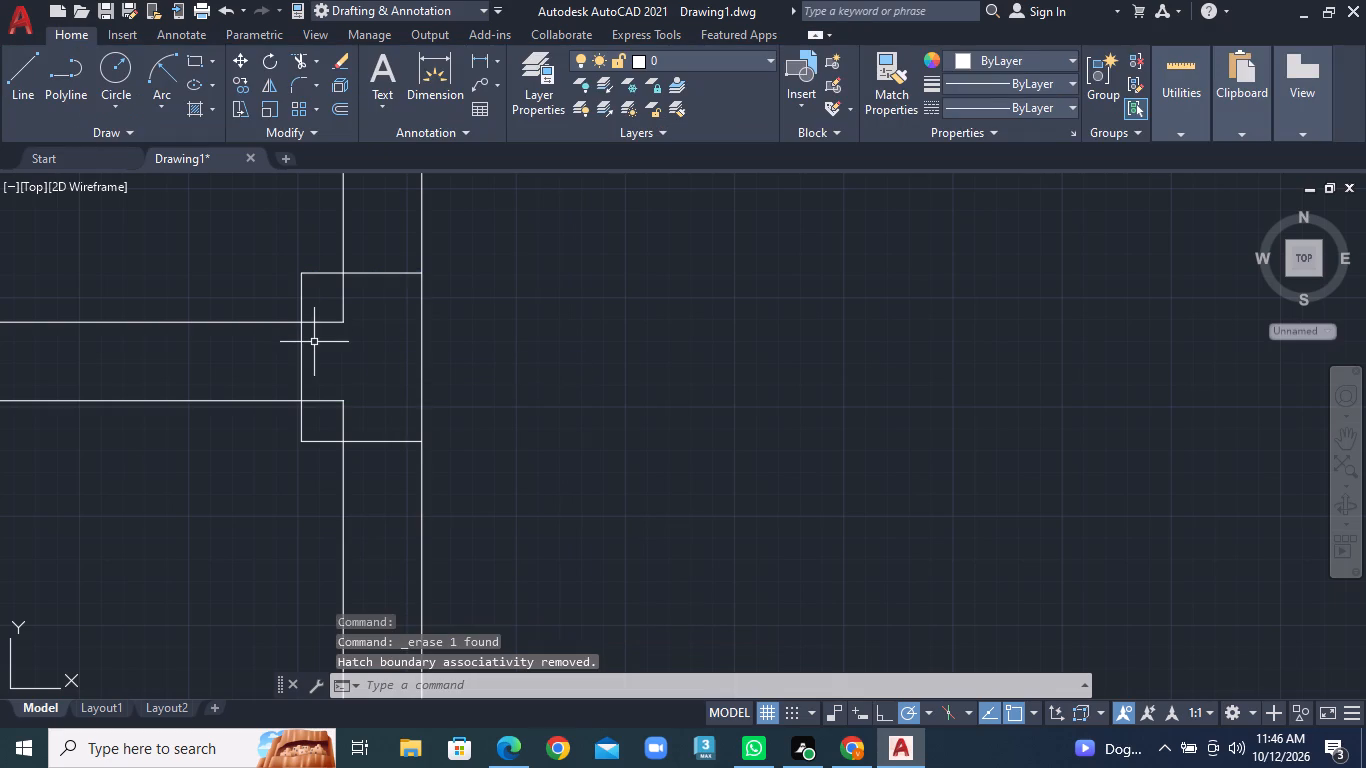
left_click(299, 422)
left_click(320, 438)
right_click(320, 438)
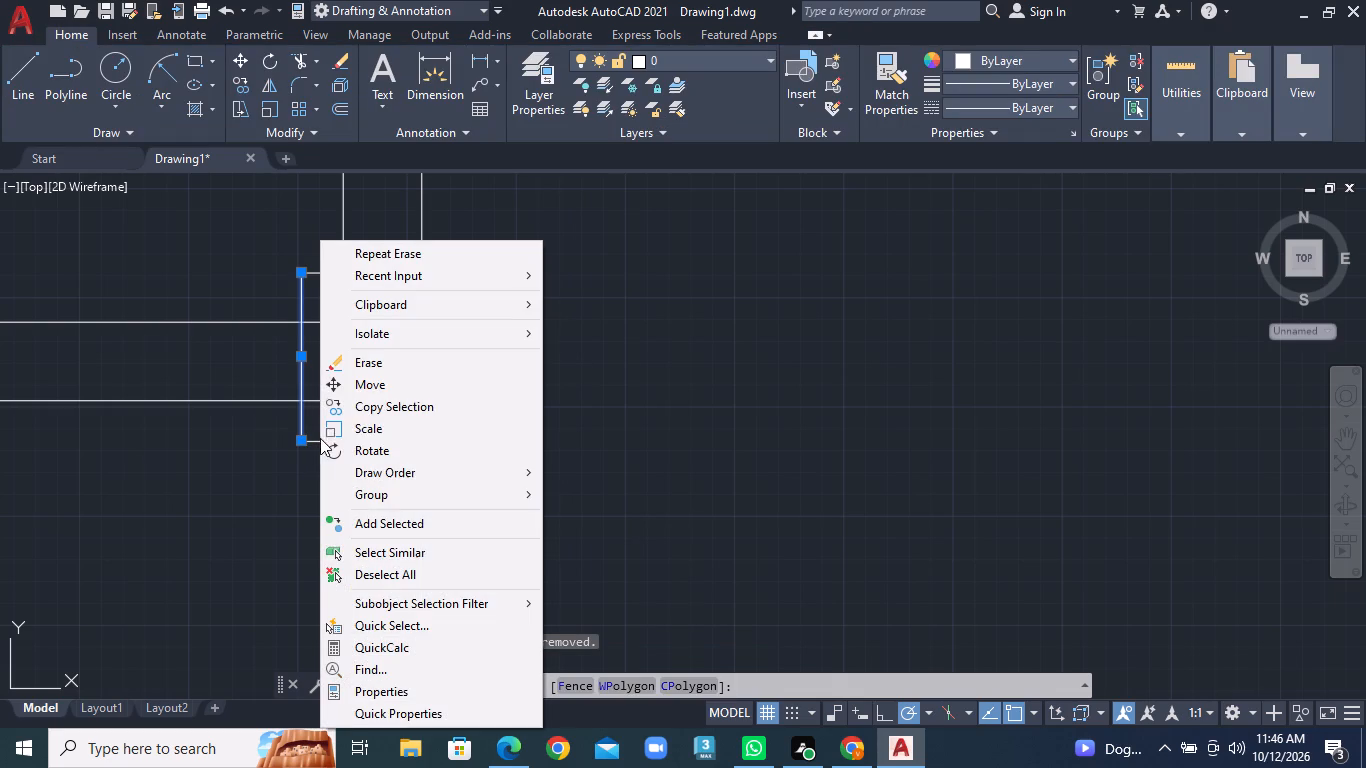
left_click(382, 367)
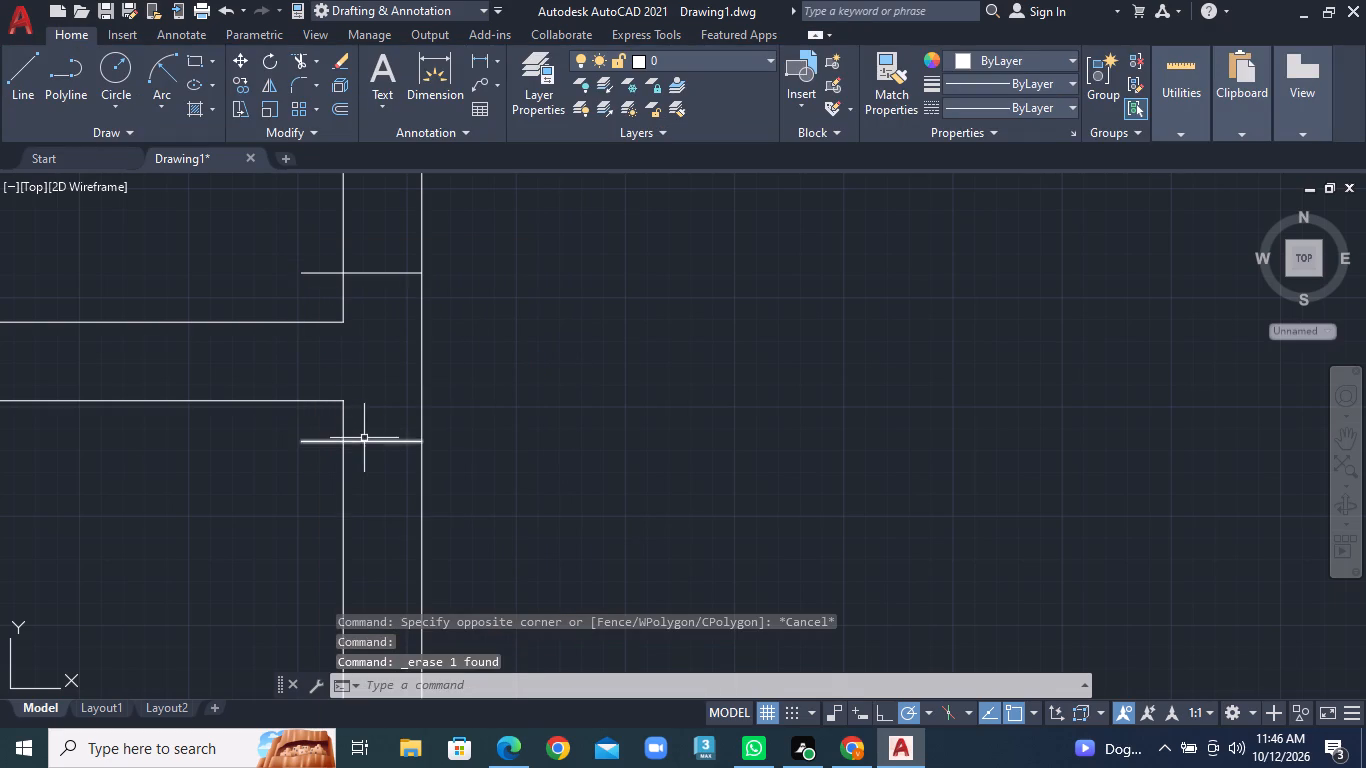
left_click(364, 438)
left_click(364, 440)
left_click(364, 444)
right_click(364, 444)
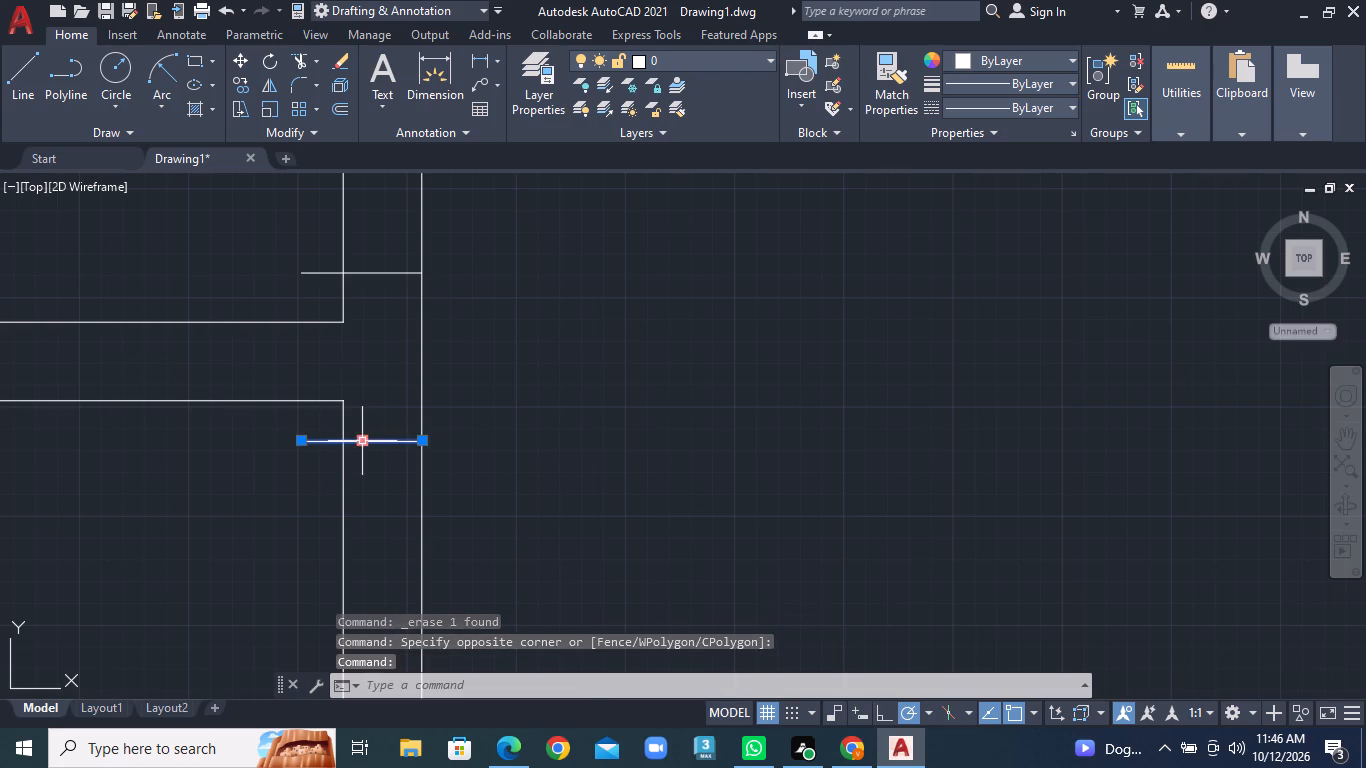
left_click(414, 363)
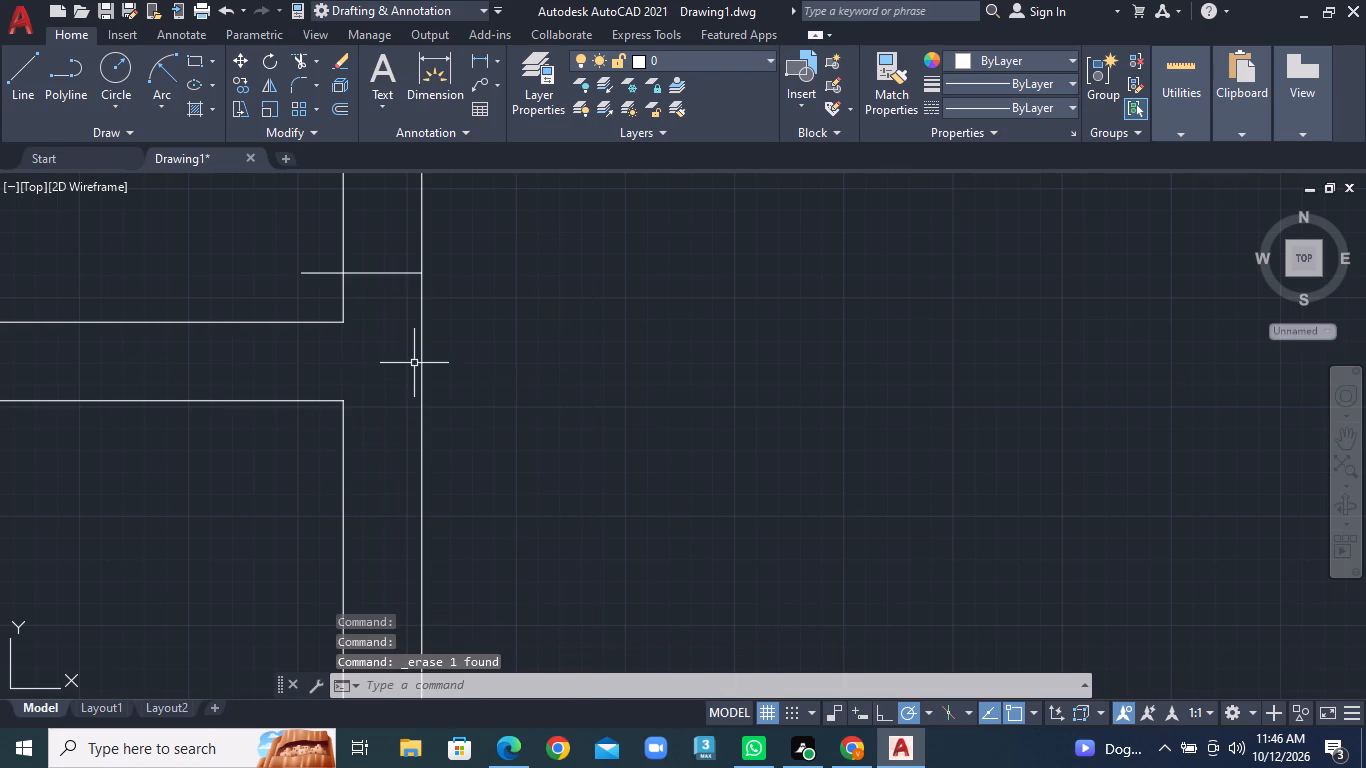
Redraw that column's left edge down to the horizontal wall's lower face and its bottom line across to the outer wall's outer face.
left_click(18, 82)
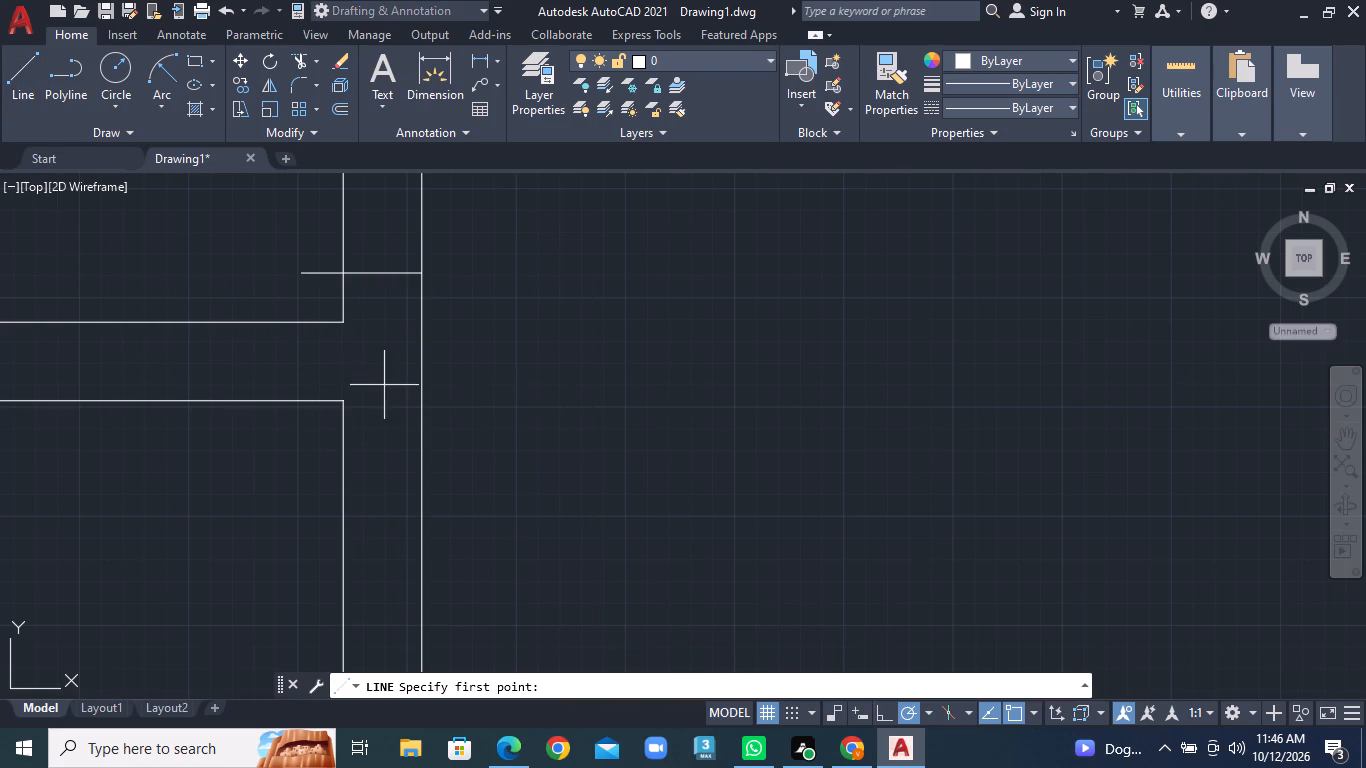
left_click(307, 277)
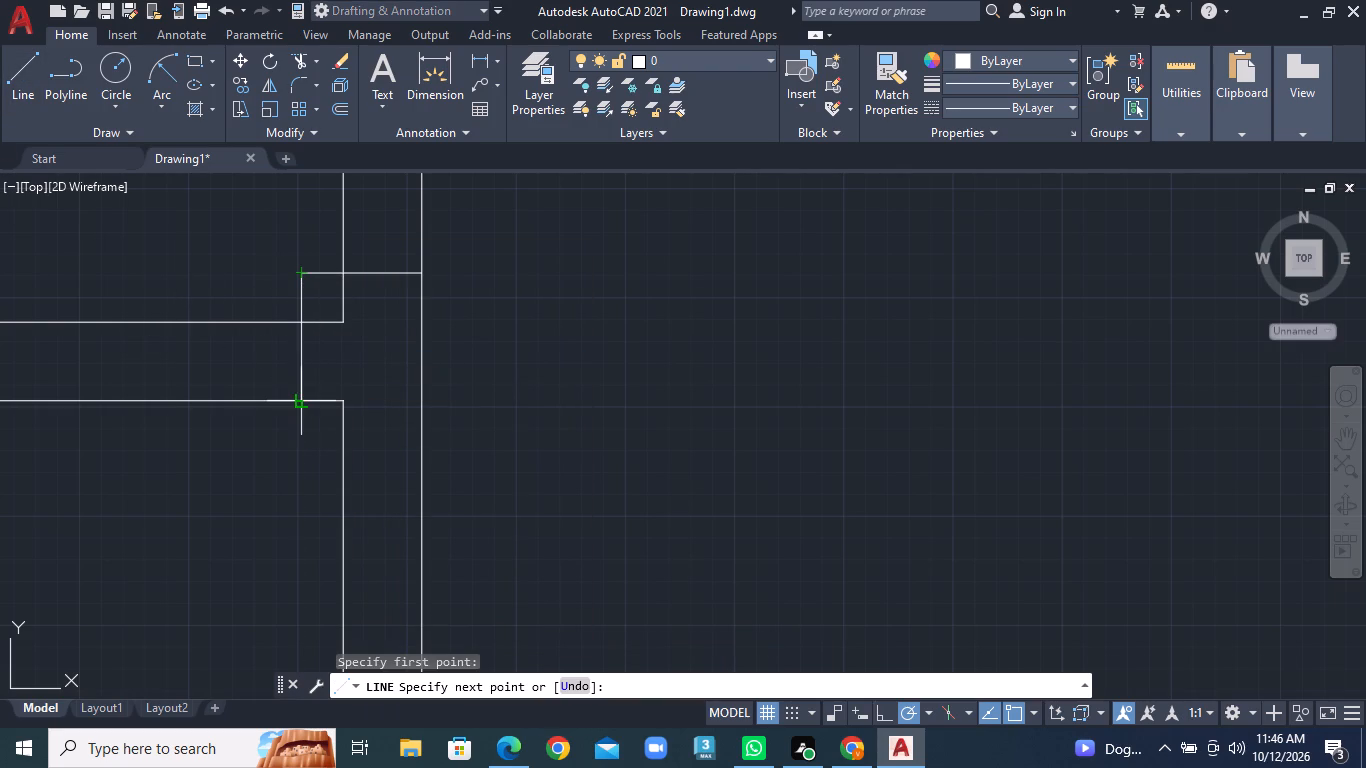
left_click(307, 398)
right_click(307, 398)
left_click(328, 402)
right_click(269, 463)
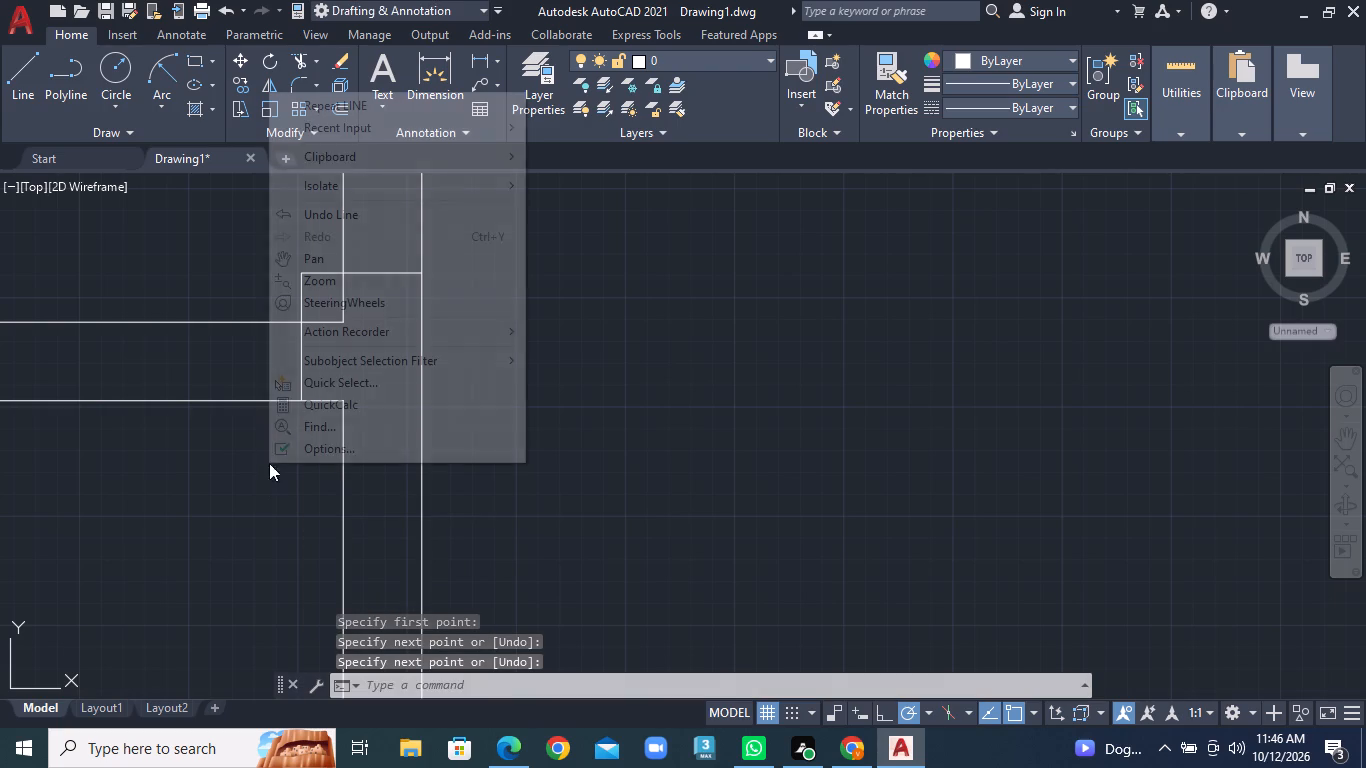
left_click(330, 103)
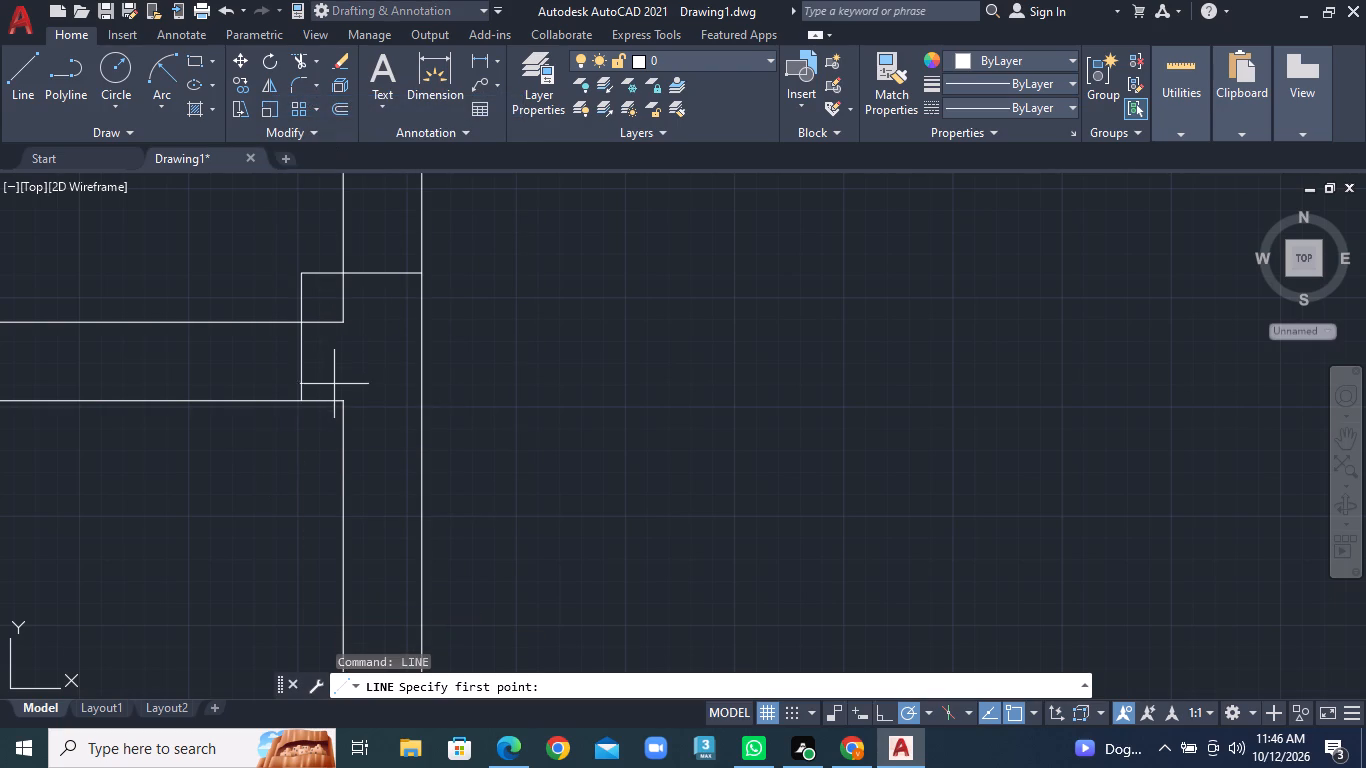
left_click(338, 404)
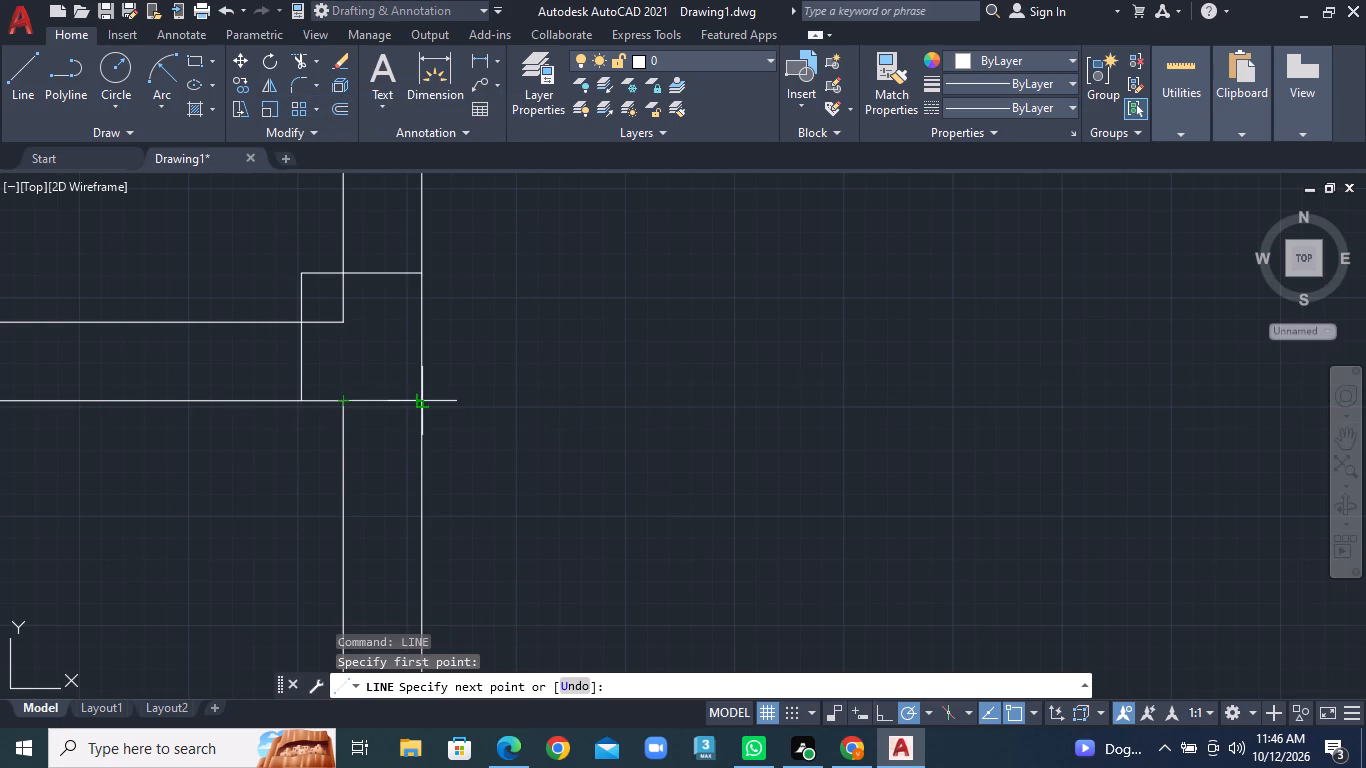
left_click(425, 404)
right_click(425, 404)
left_click(440, 408)
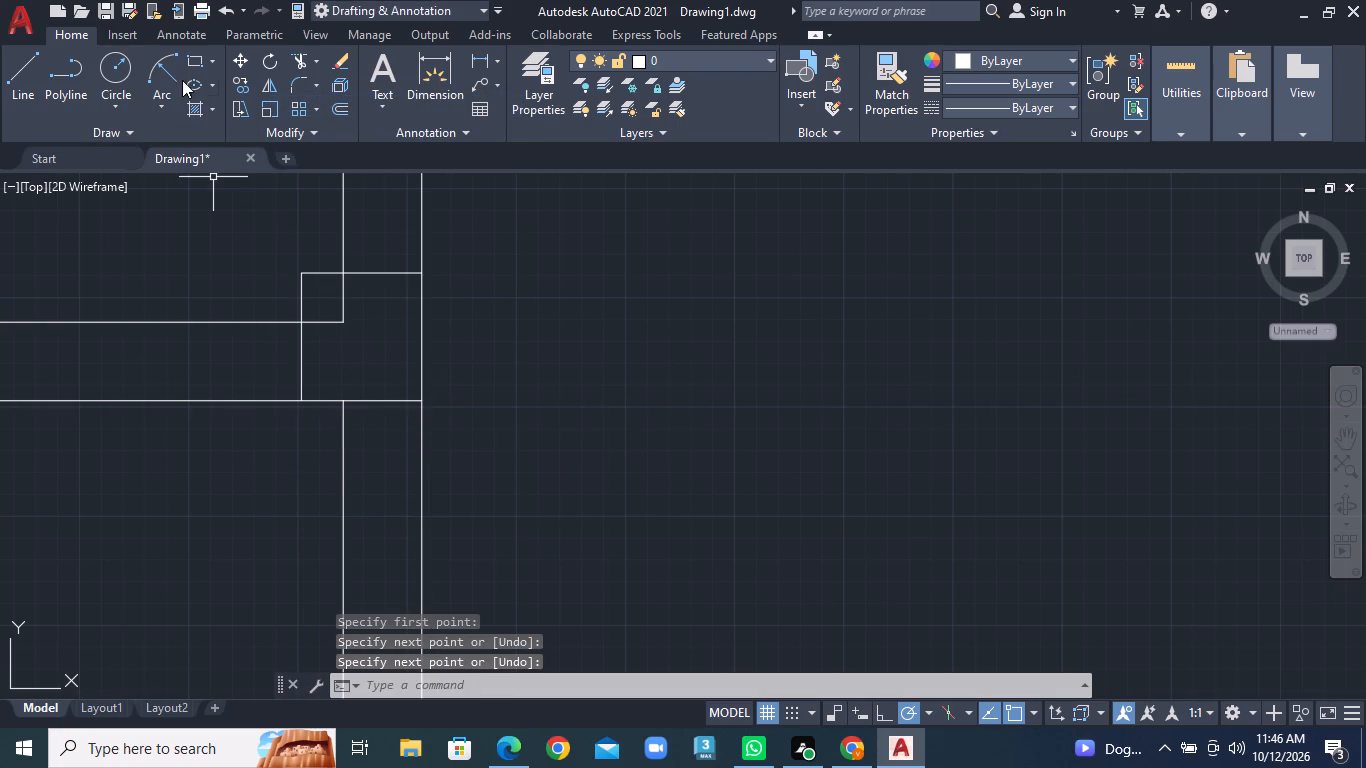
Hatch both cells of the column at the upper interior horizontal wall and right outer wall junction with the ANSI31 pattern.
key("h")
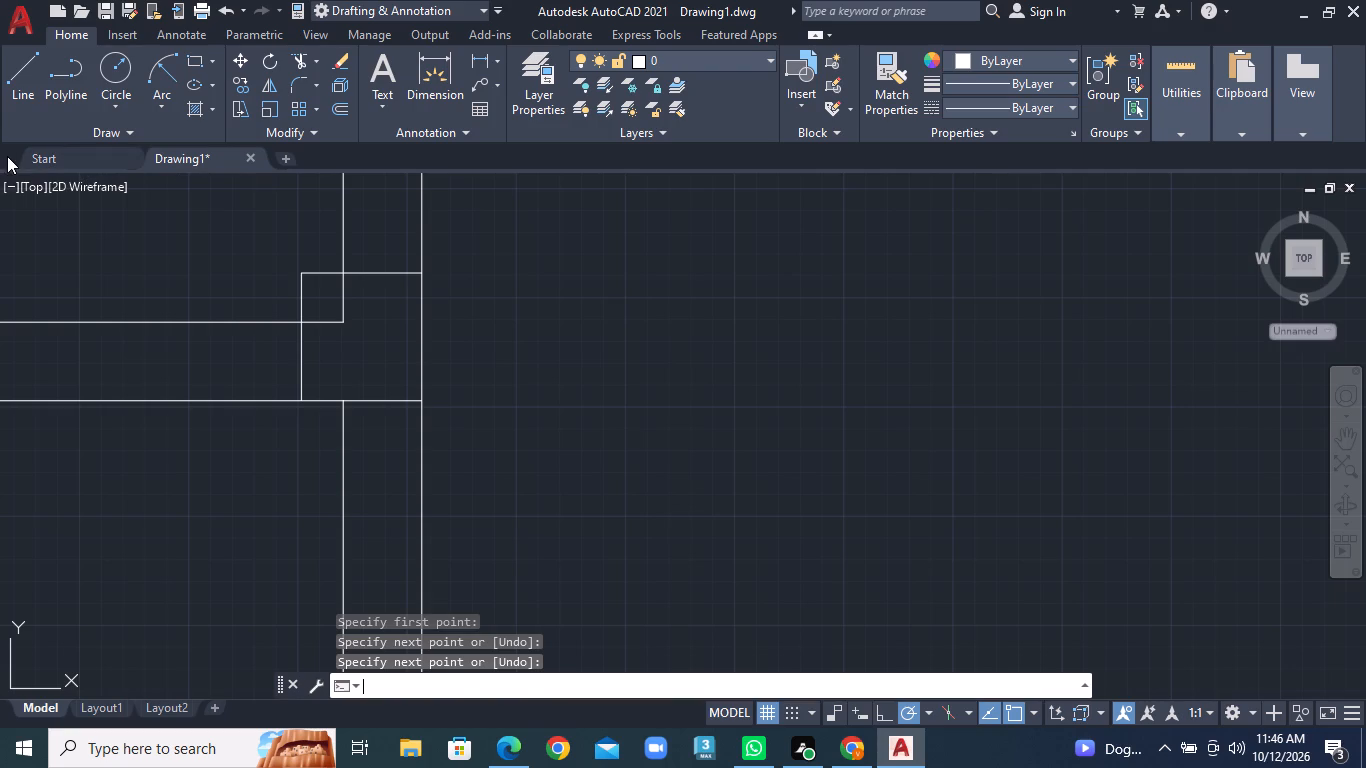
type("A")
key("space")
left_click(356, 73)
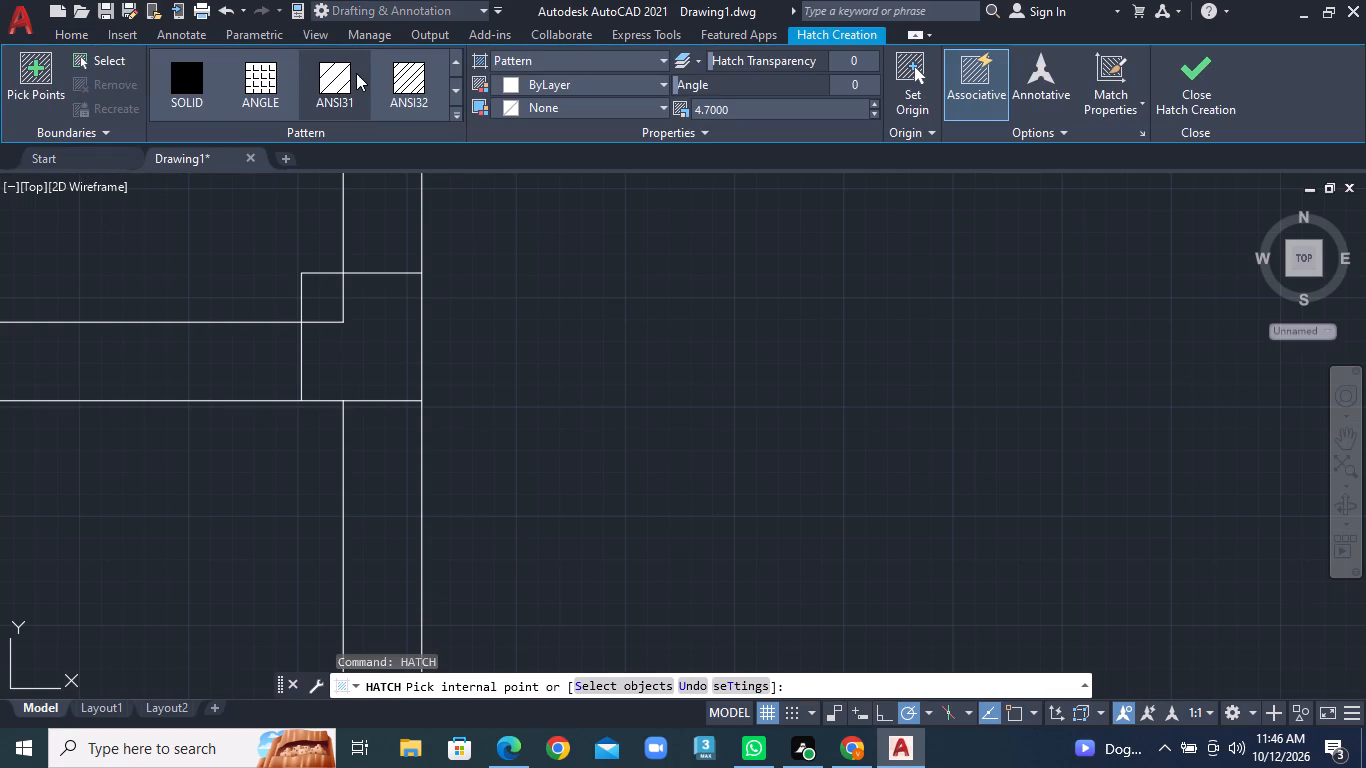
left_click(330, 82)
left_click(319, 285)
left_click(370, 322)
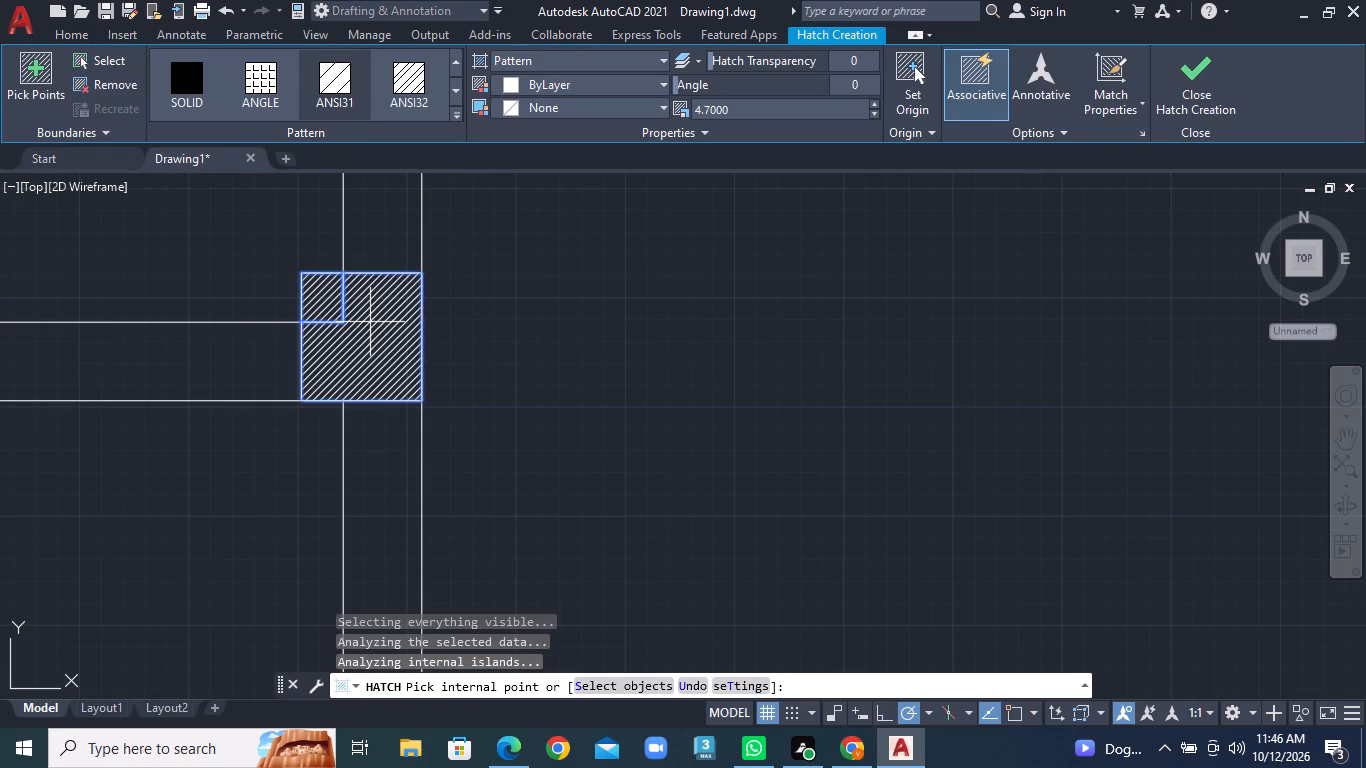
scroll(342, 330, "down", 5)
middle_click_drag(100, 378, 551, 397)
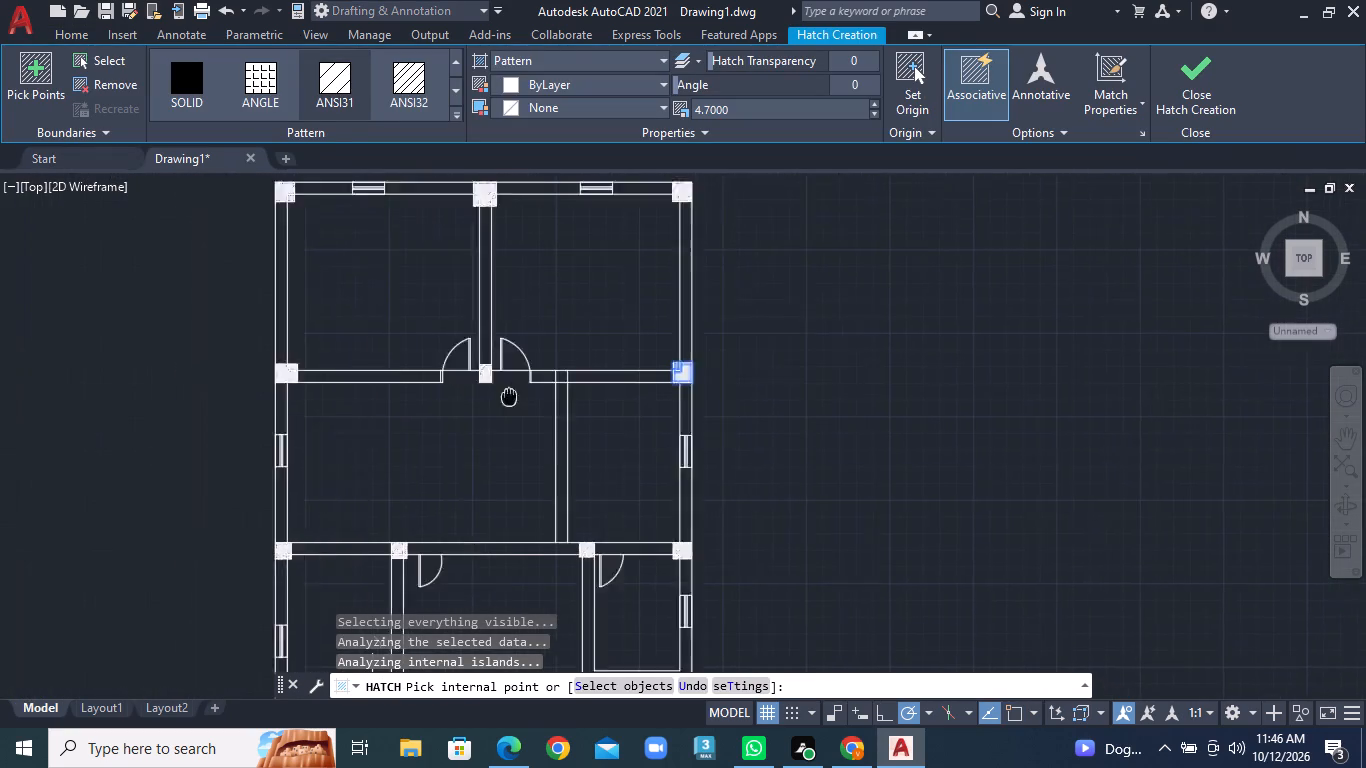
middle_click_drag(551, 397, 604, 400)
right_click(247, 382)
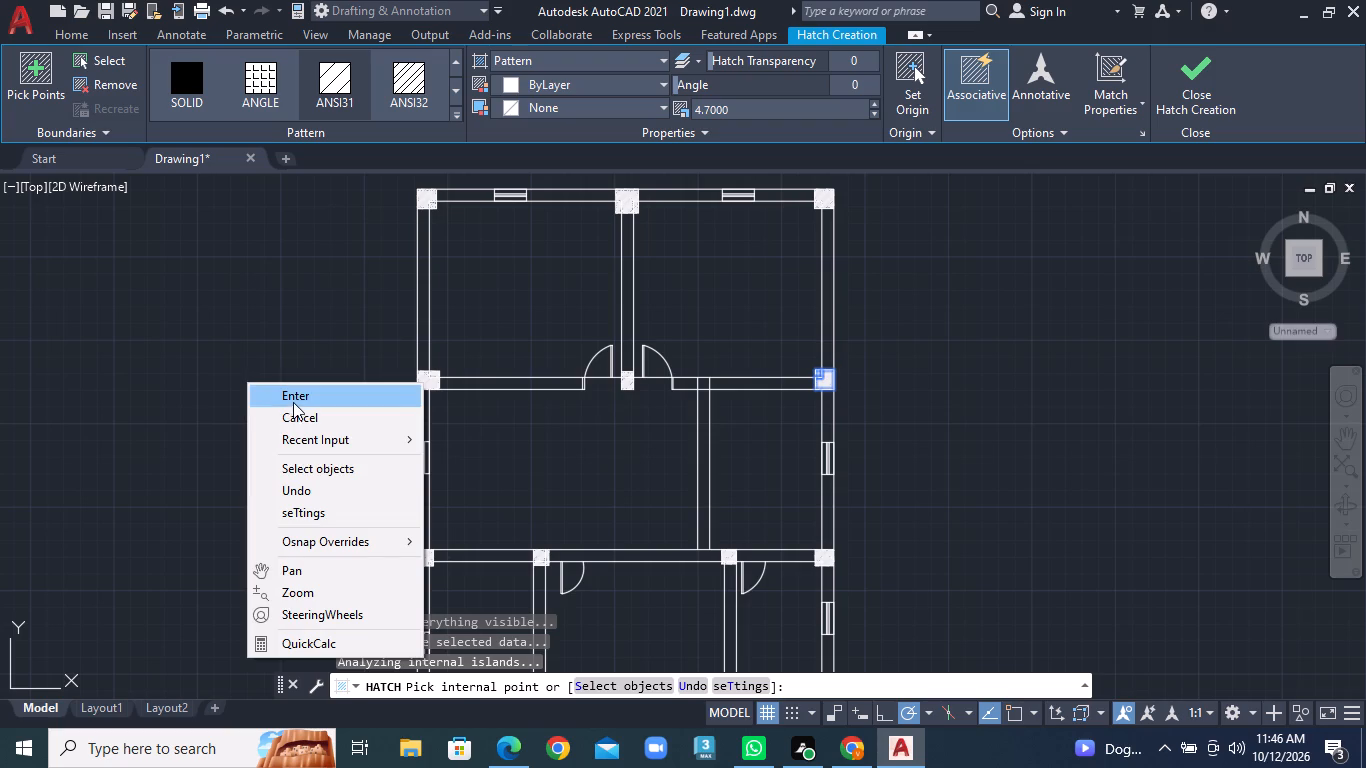
left_click(299, 403)
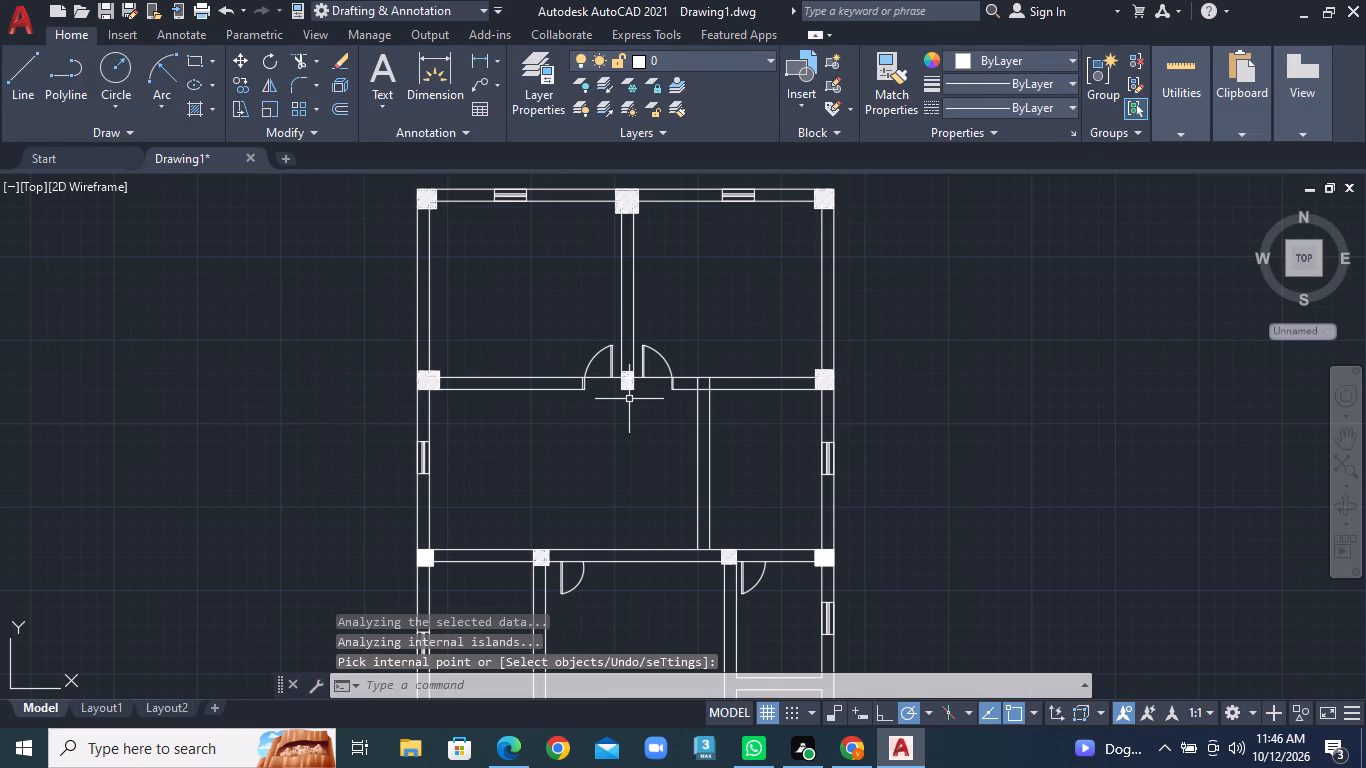
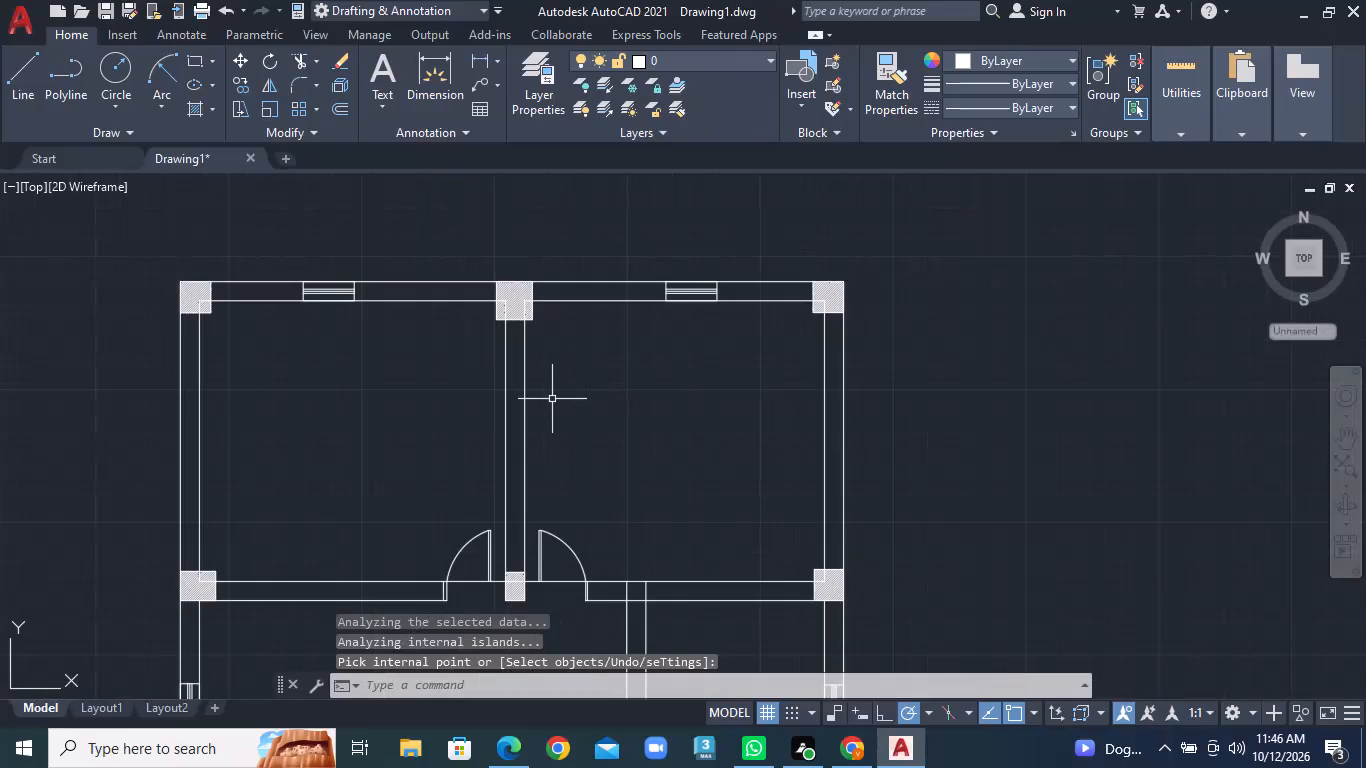
Draw a rectangular wardrobe outline about 7' long against the central wall, from the top middle column's lower-left corner back to the wall's left face.
scroll(552, 399, "down", 1)
scroll(497, 340, "up", 1)
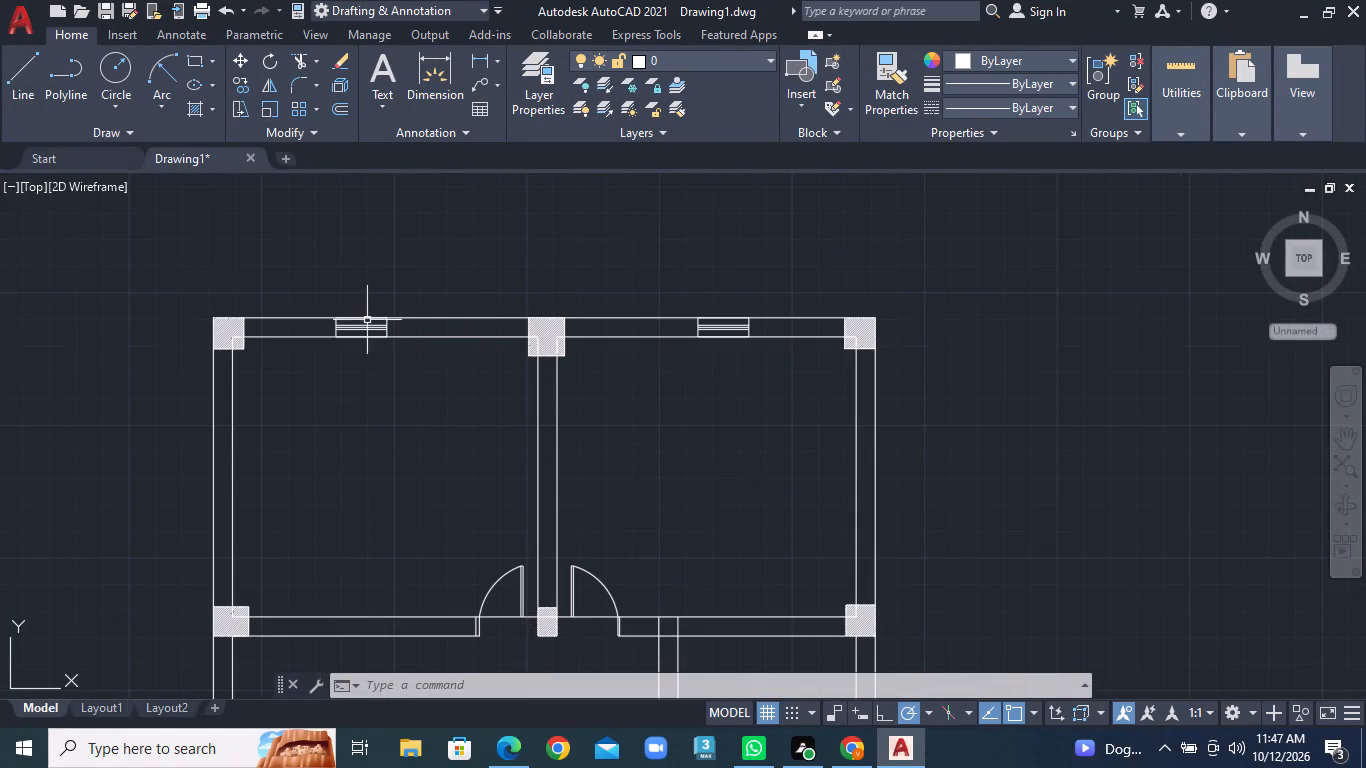
left_click_drag(17, 98, 26, 95)
scroll(499, 347, "up", 1)
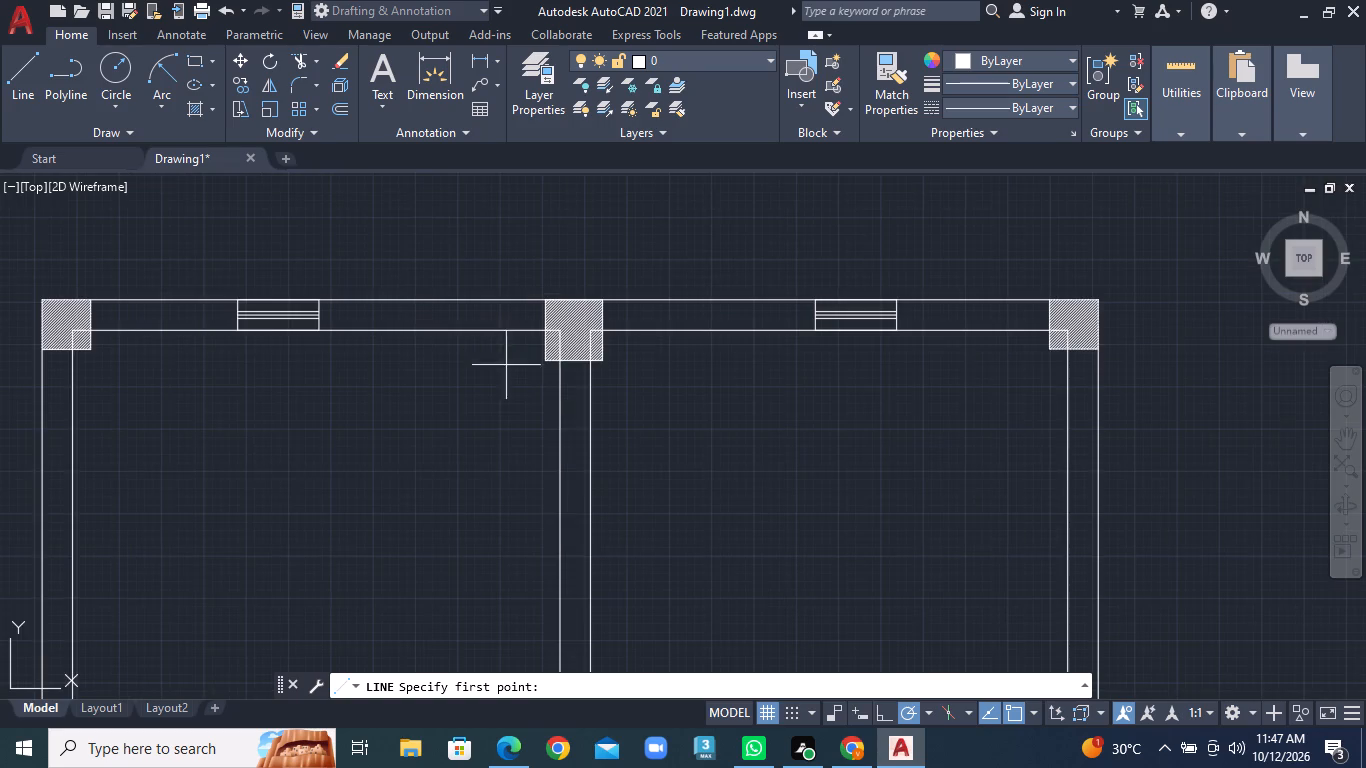
middle_click_drag(511, 381, 449, 315)
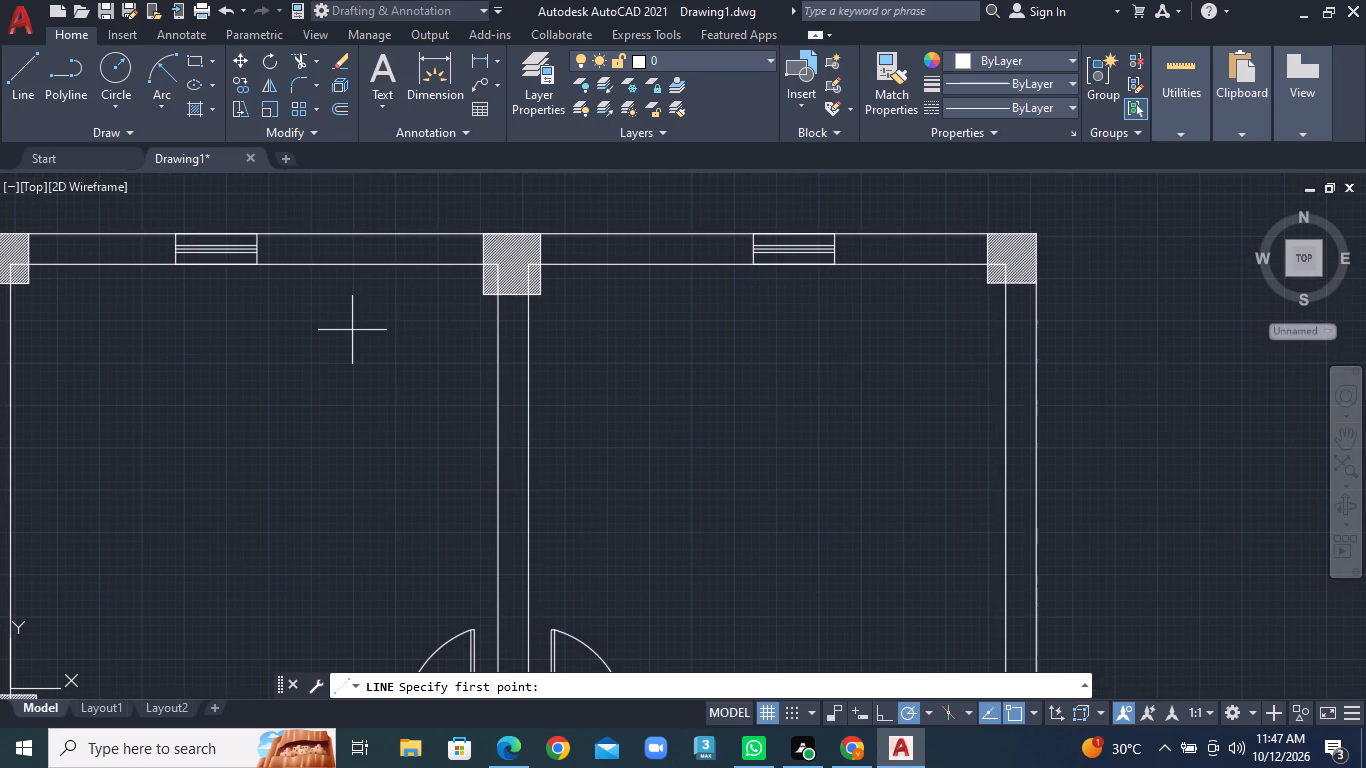
left_click(480, 297)
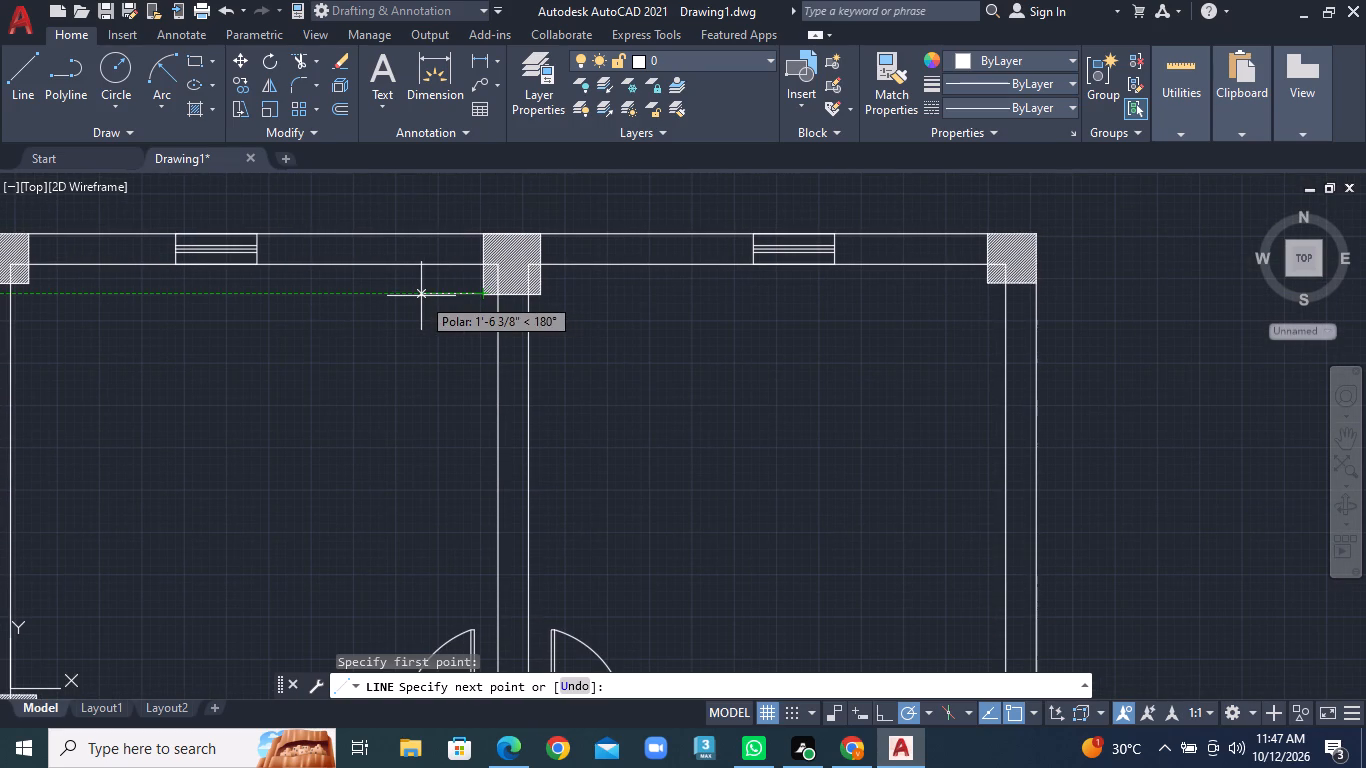
left_click(415, 296)
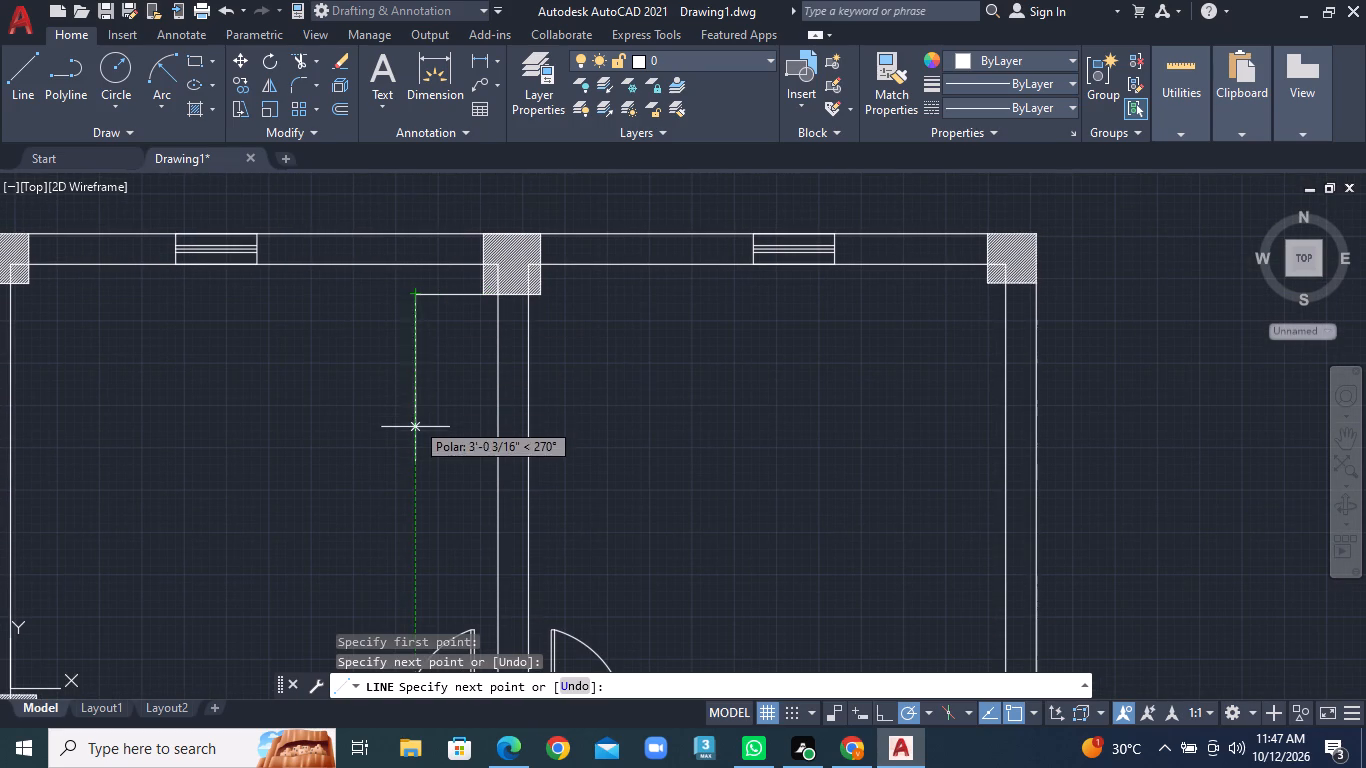
left_click(424, 585)
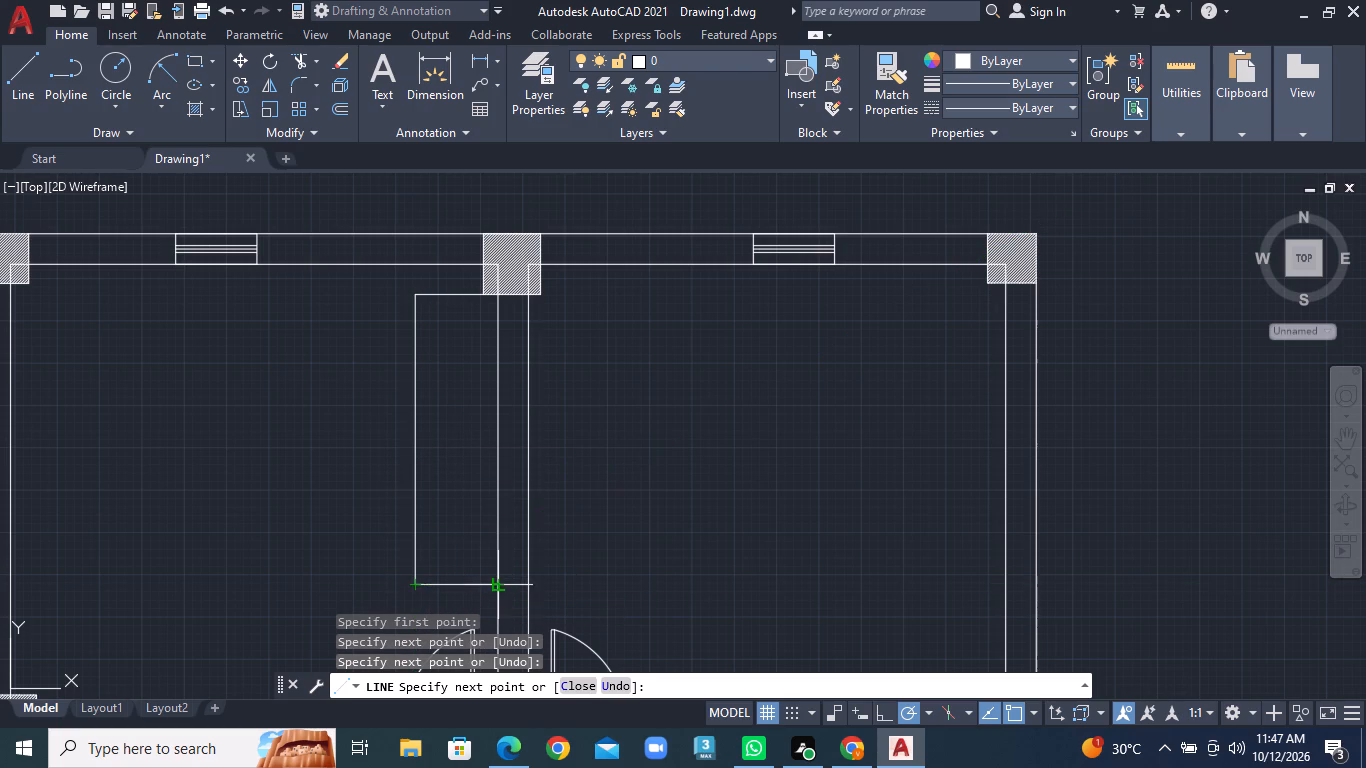
left_click(495, 581)
right_click(495, 581)
left_click(572, 345)
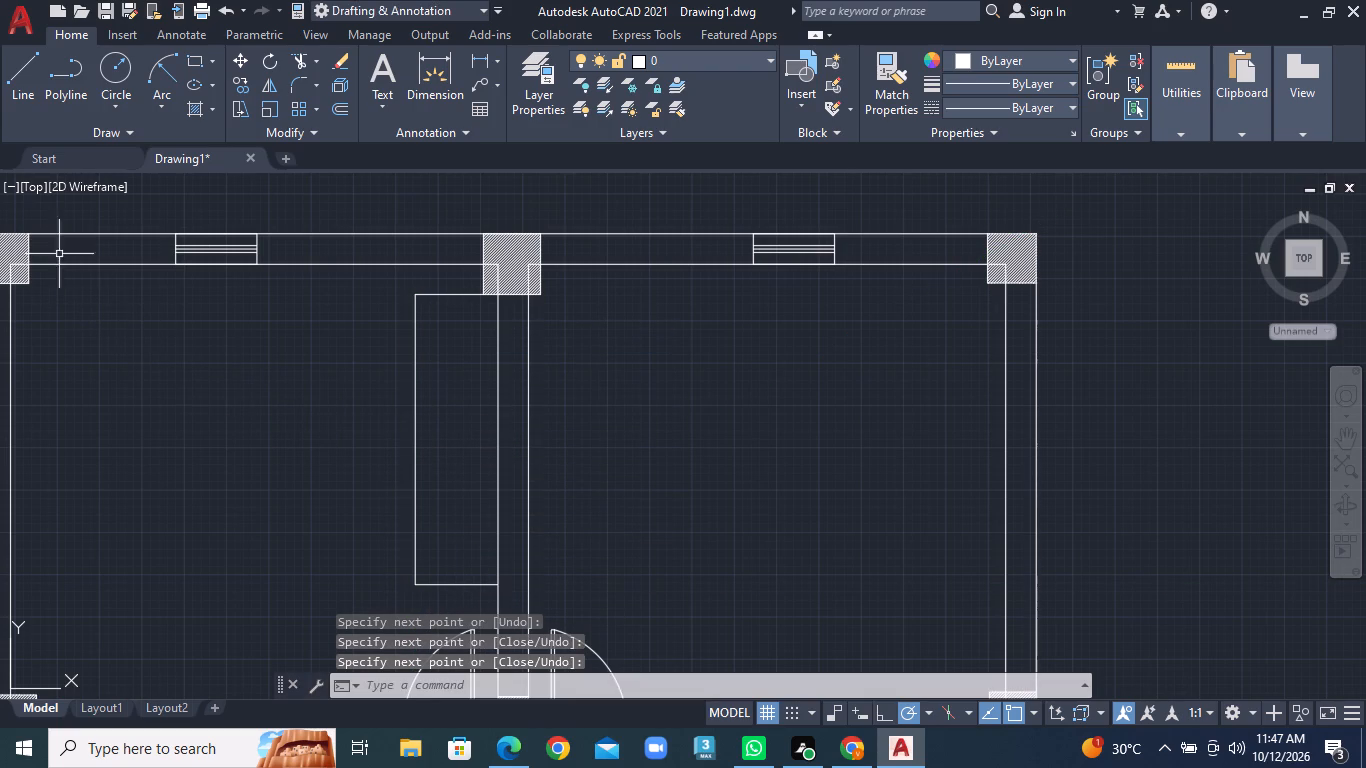
Draw a short horizontal line inside the outline near its upper end, clear of both long sides.
left_click(20, 84)
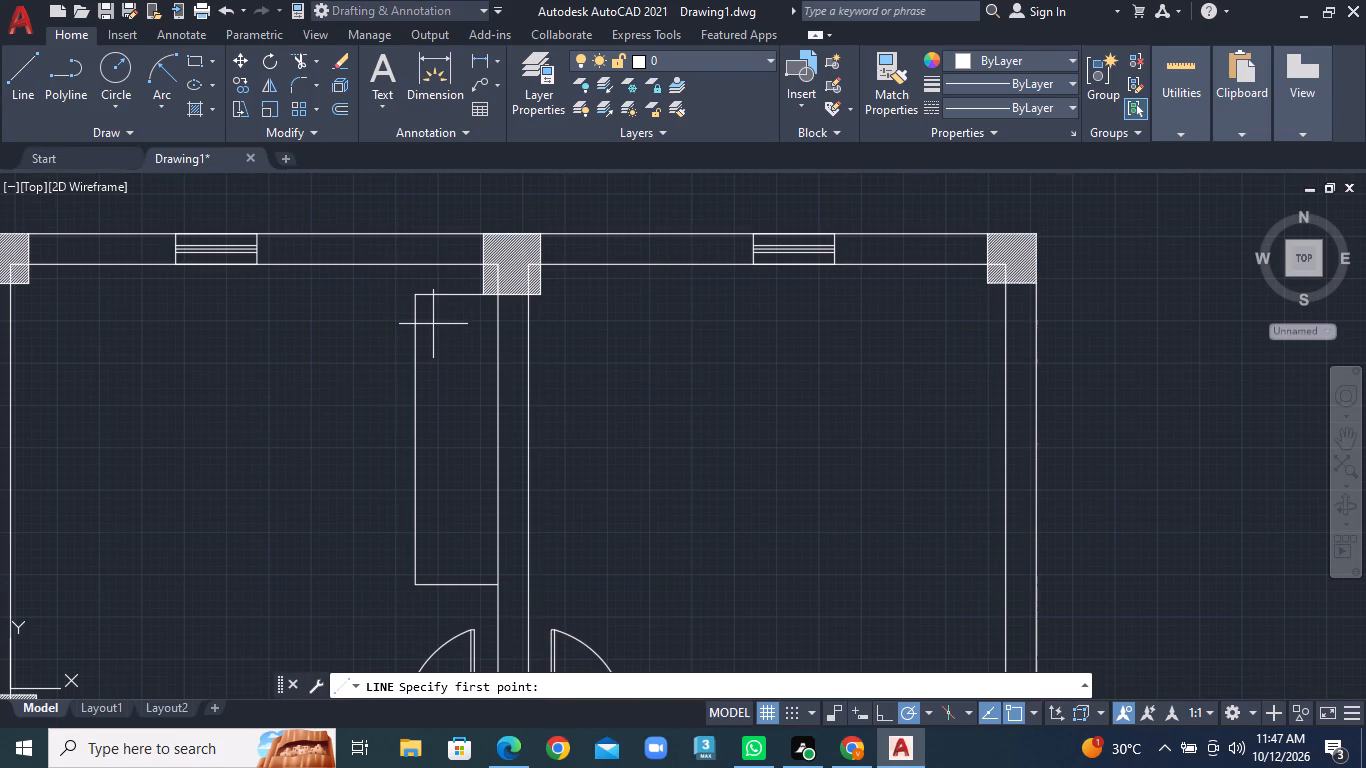
left_click(432, 319)
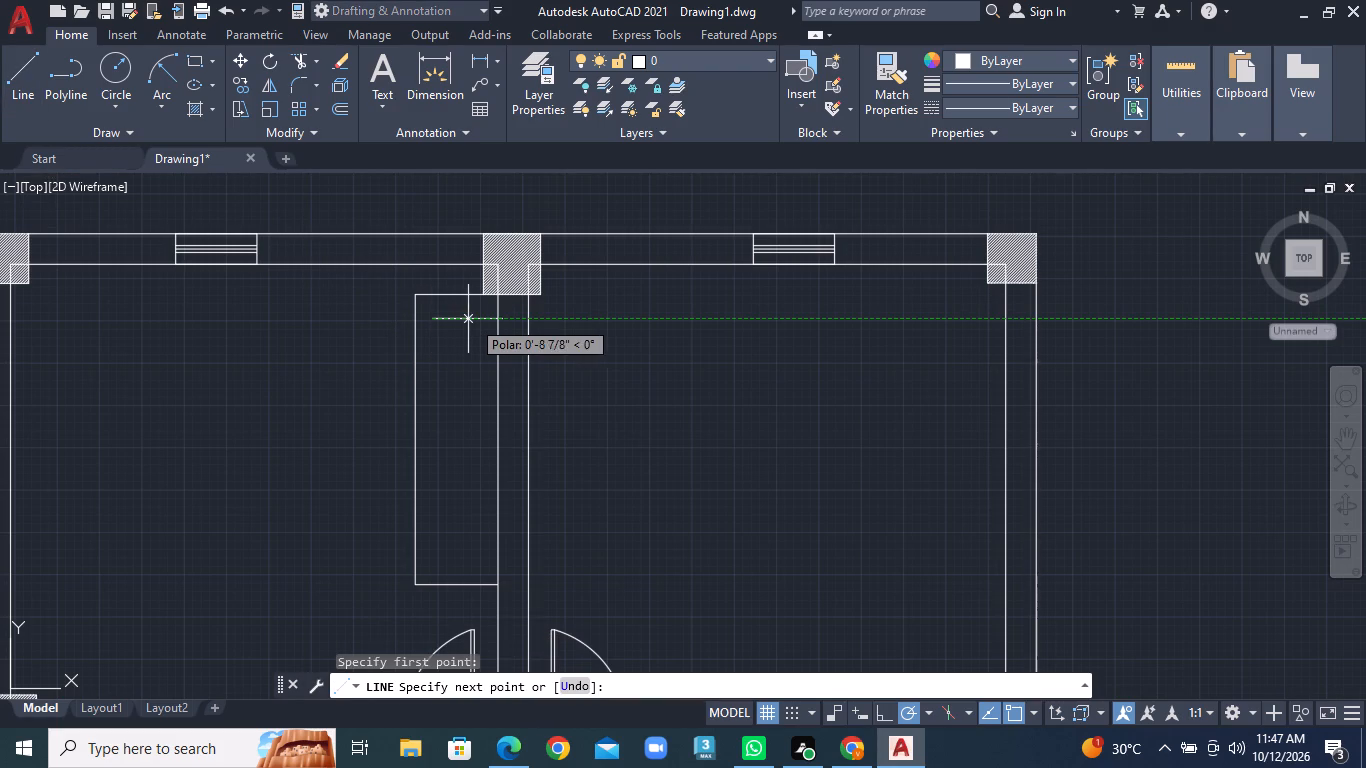
left_click(479, 319)
right_click(479, 319)
left_click(496, 331)
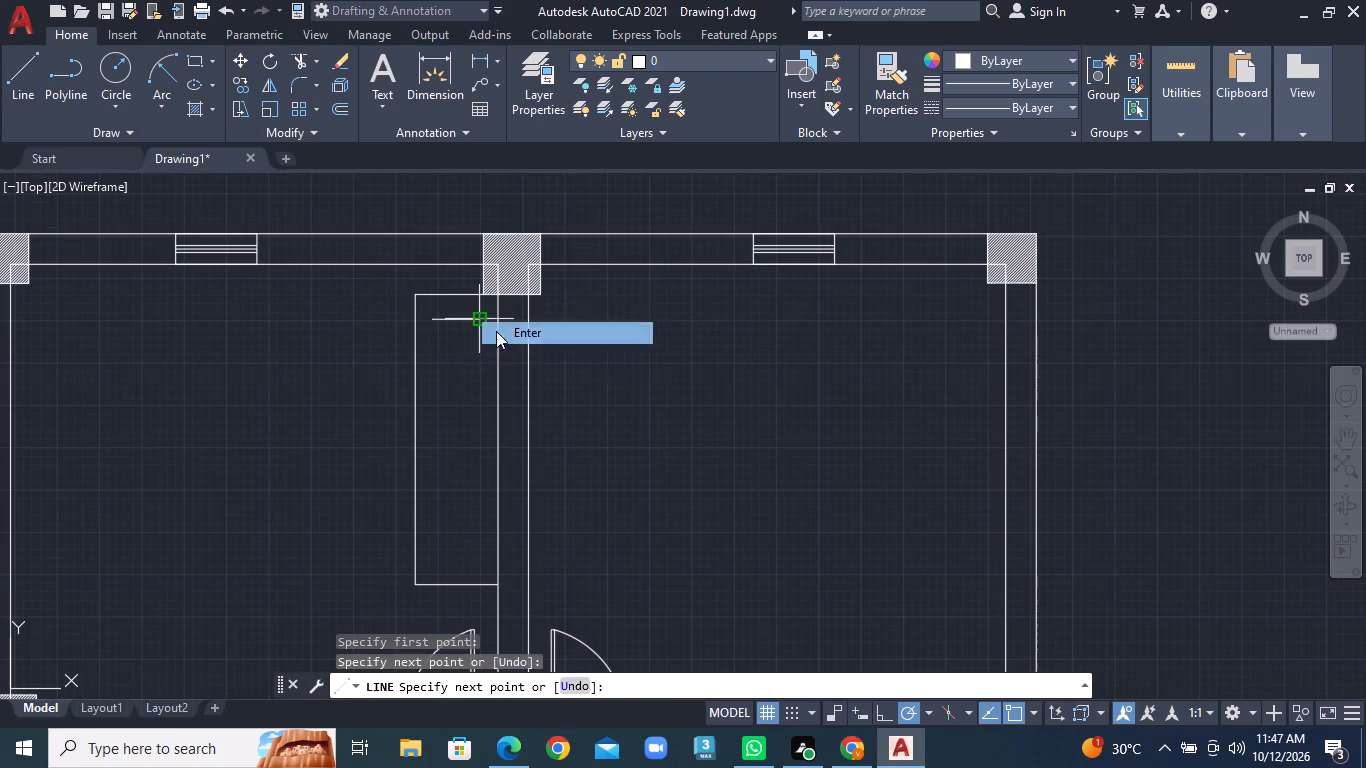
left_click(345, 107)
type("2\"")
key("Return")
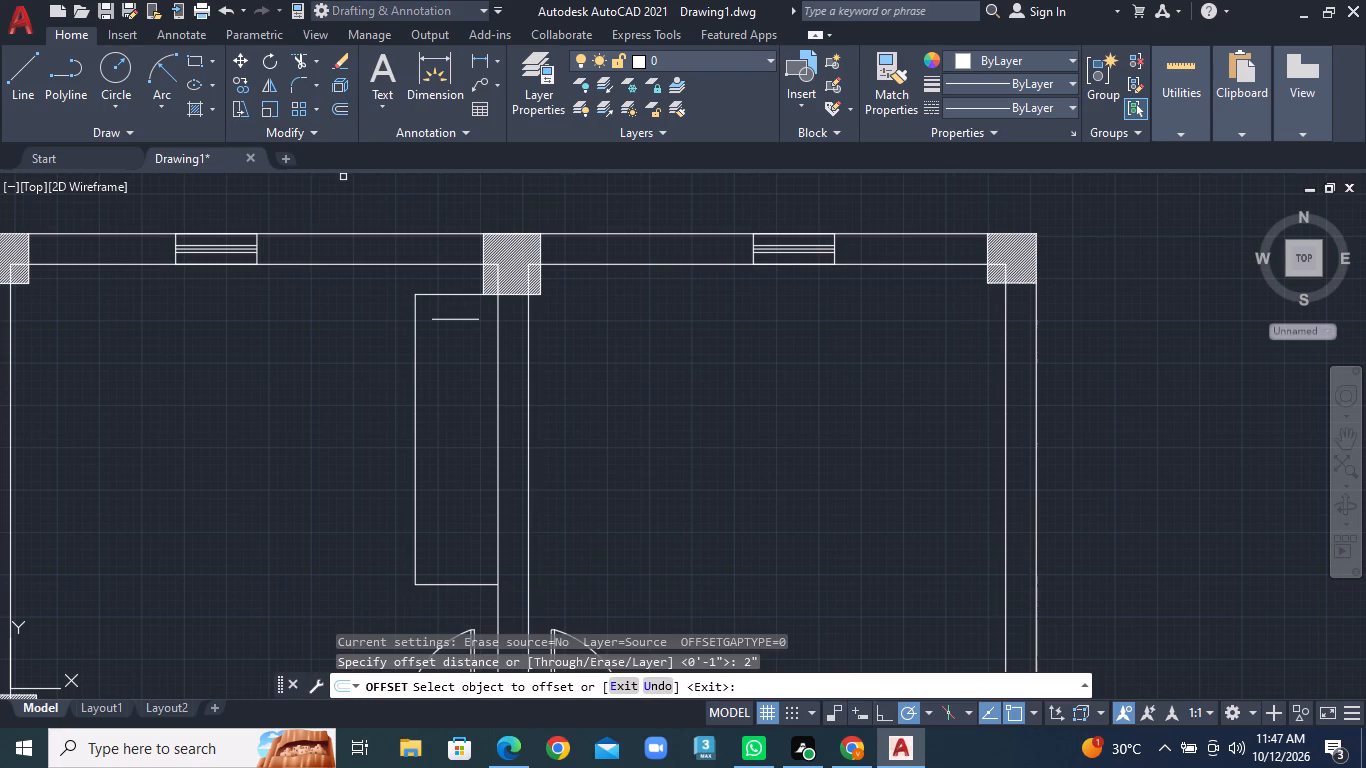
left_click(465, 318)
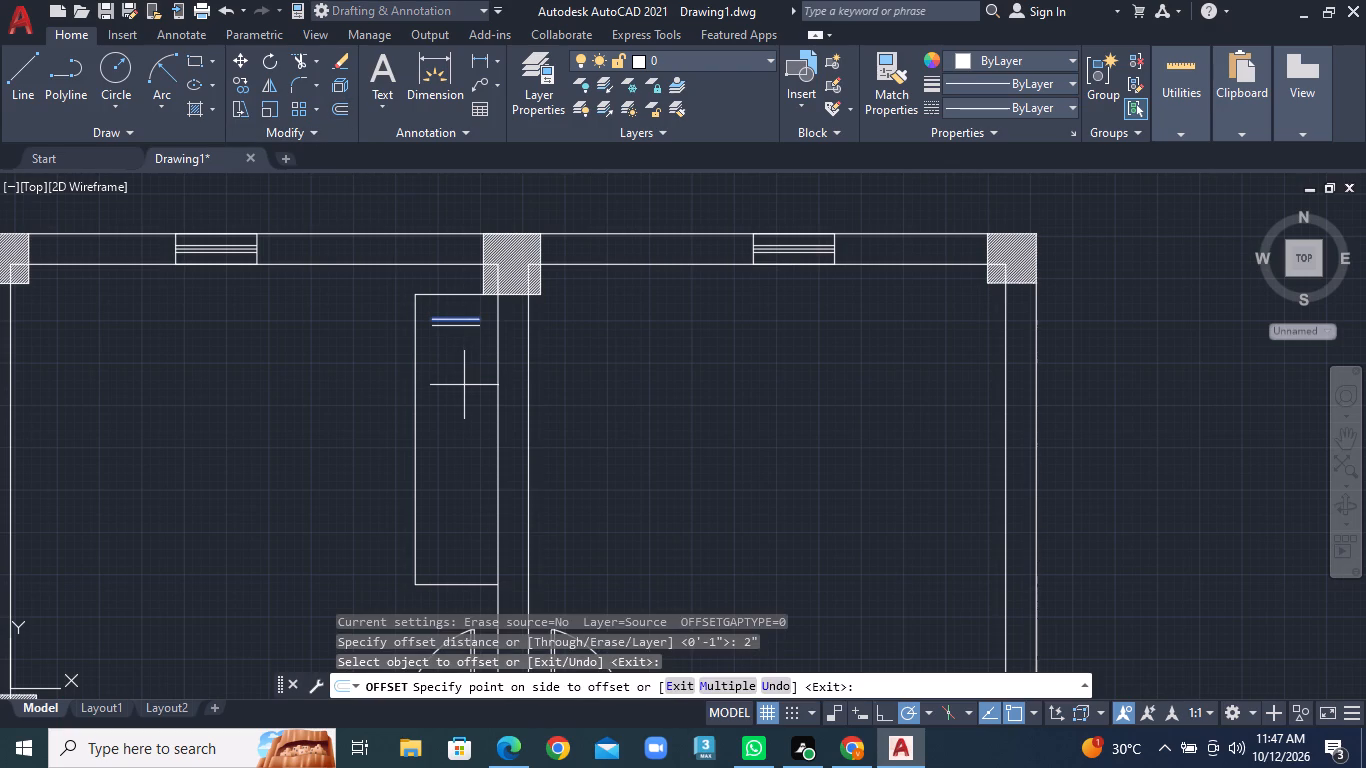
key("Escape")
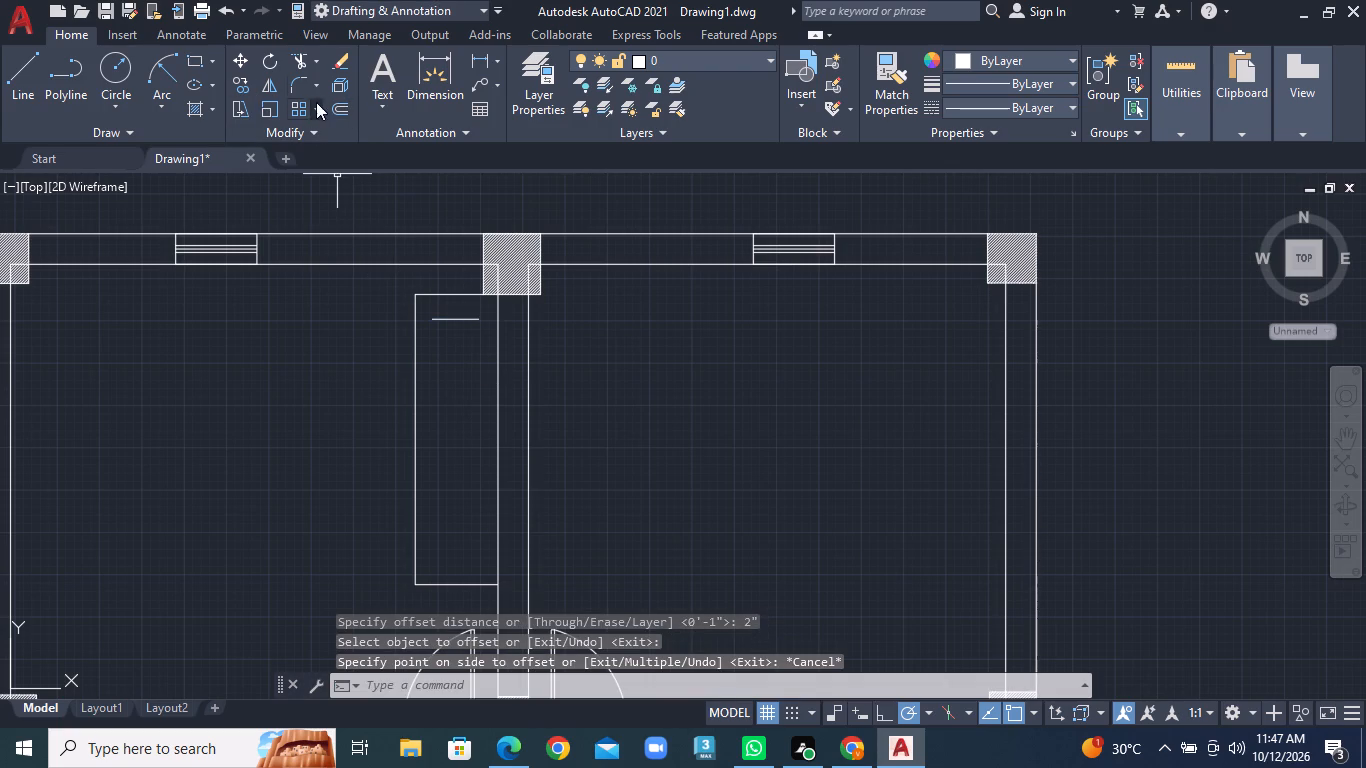
Offset the short line downward by 5" seven times in succession, each copy from the previous one.
left_click(338, 102)
type("5\"")
key("Return")
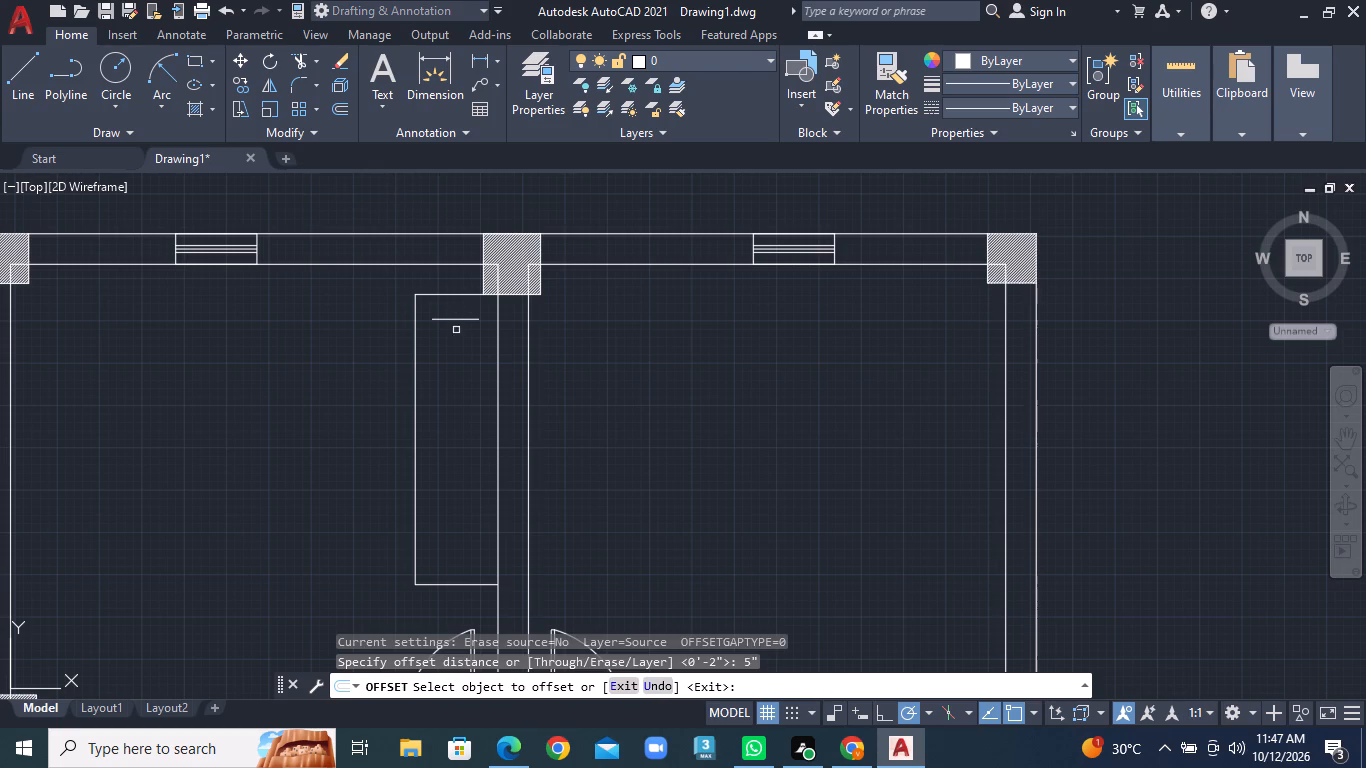
left_click(456, 320)
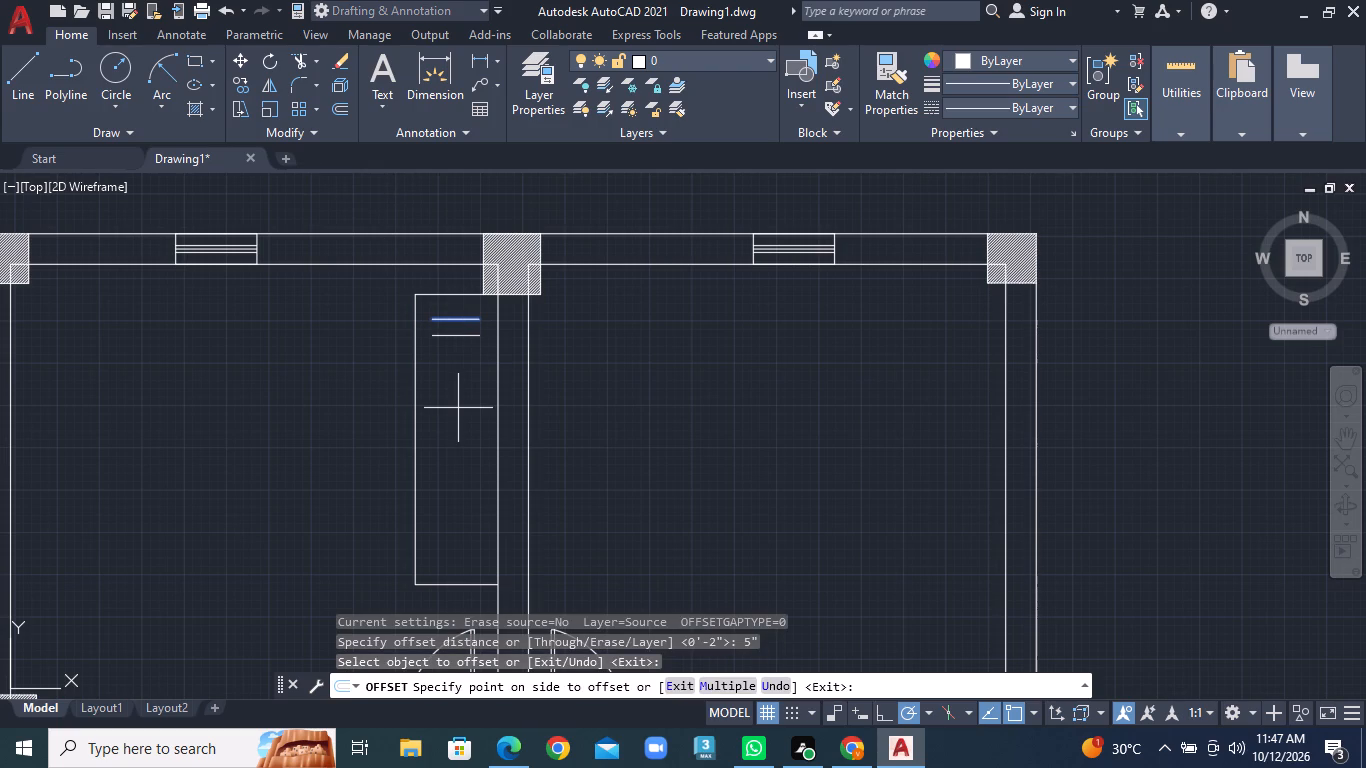
left_click(458, 408)
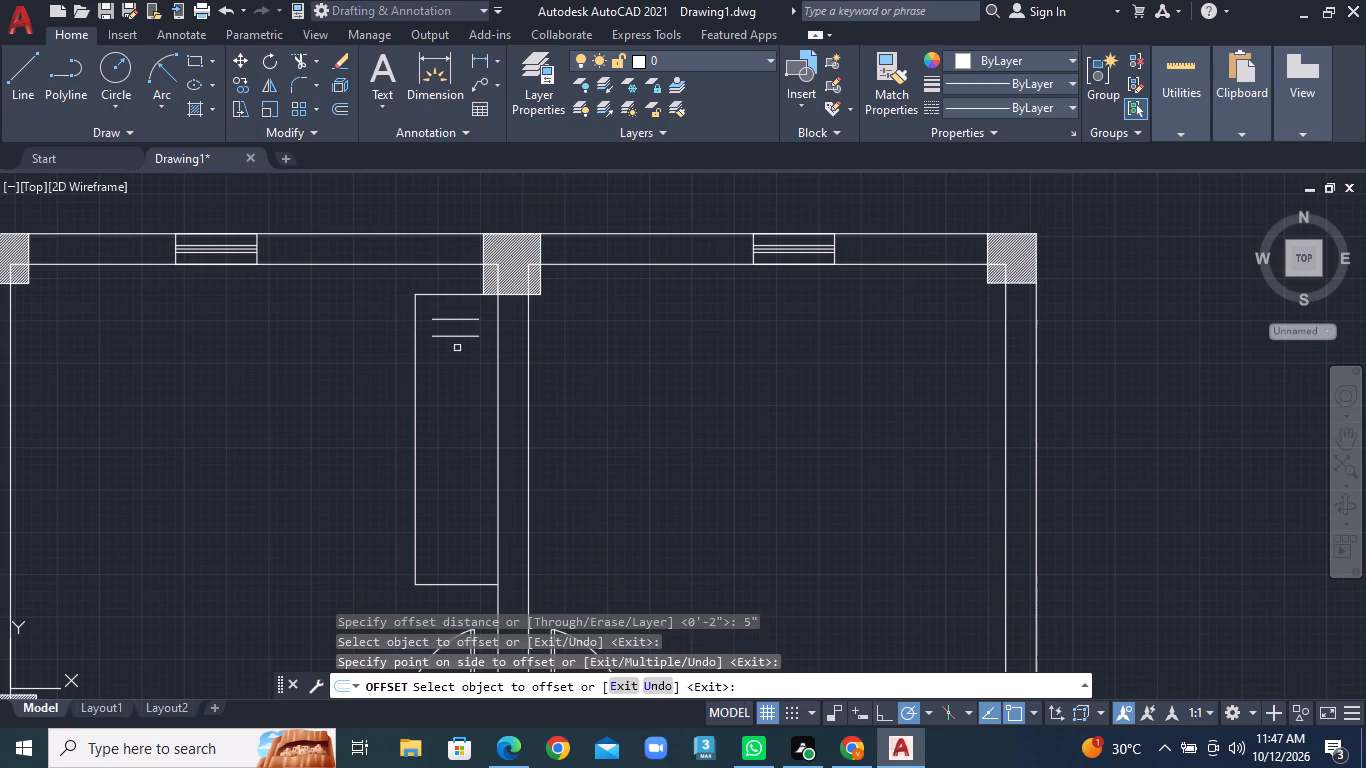
left_click(456, 335)
left_click(456, 392)
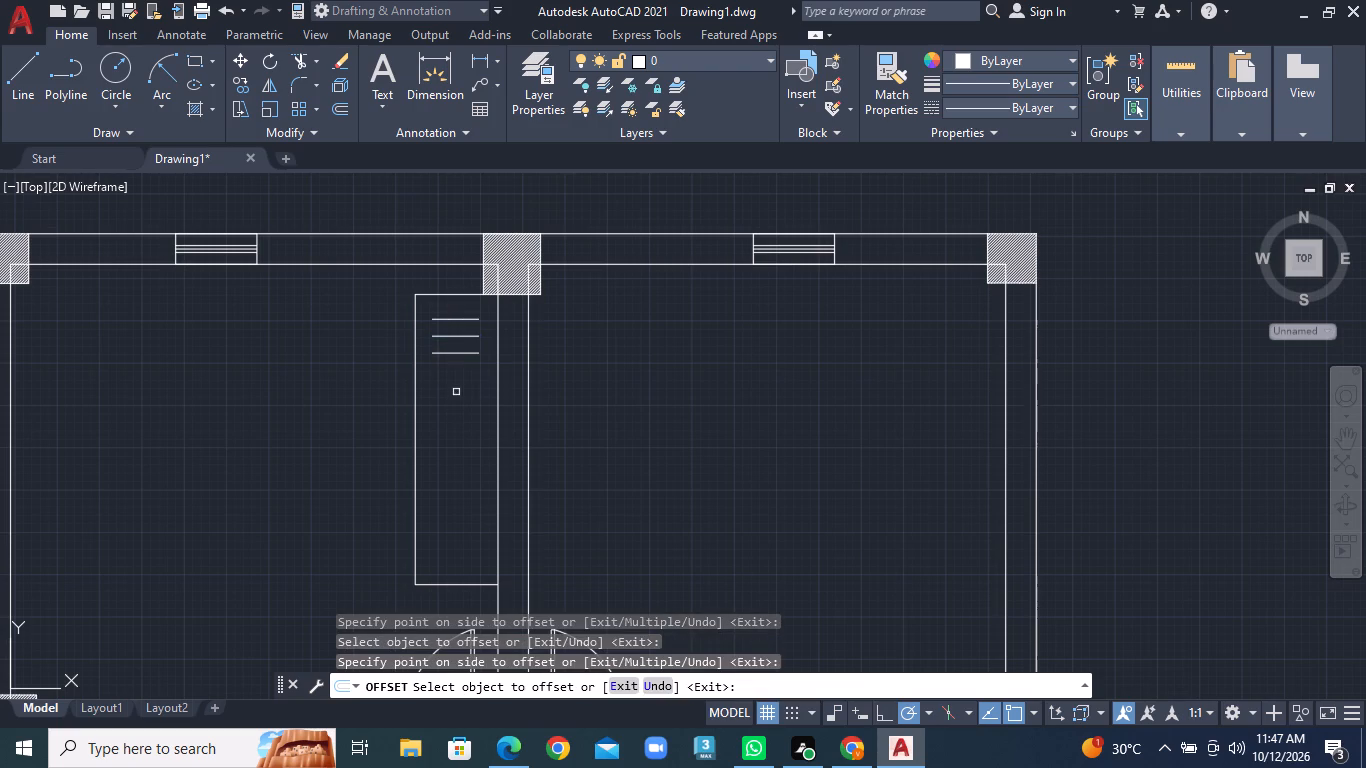
left_click(460, 352)
left_click(461, 425)
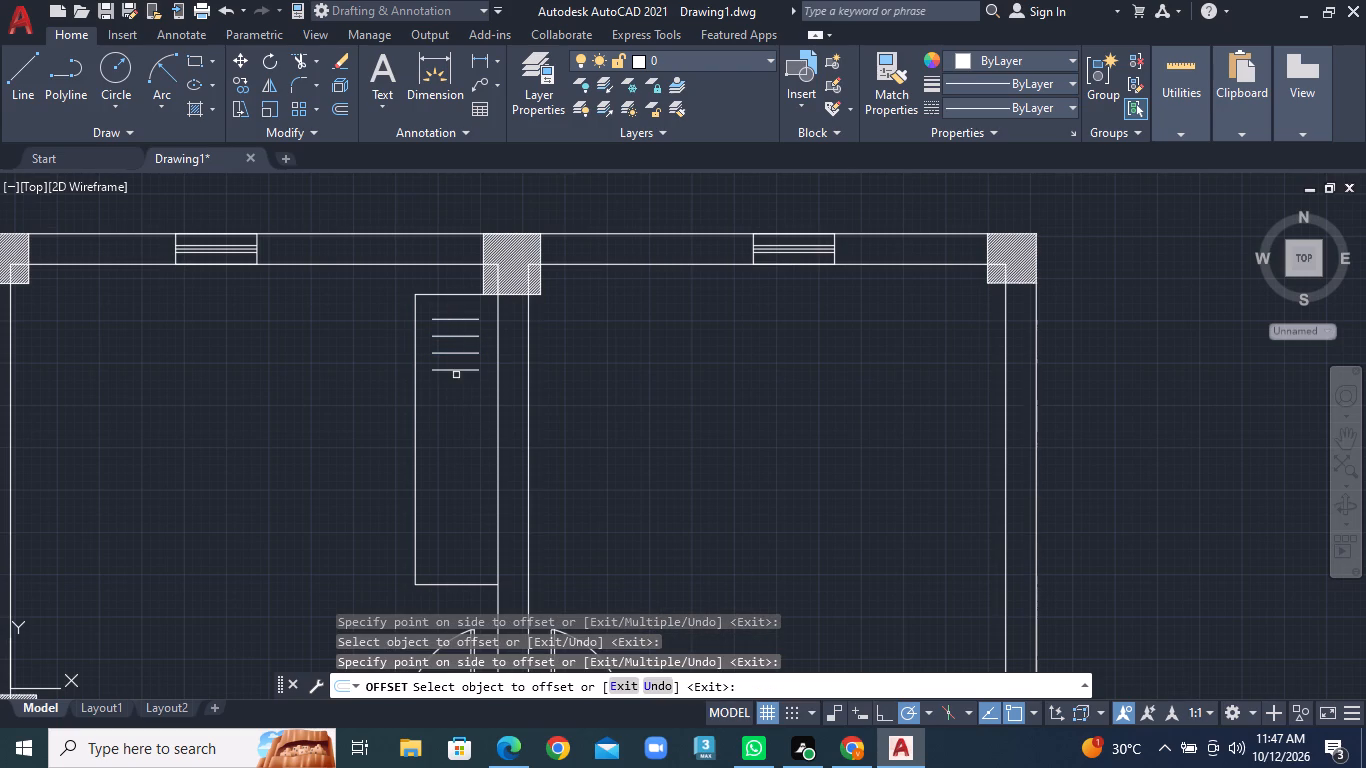
left_click(456, 371)
left_click(456, 420)
left_click(456, 385)
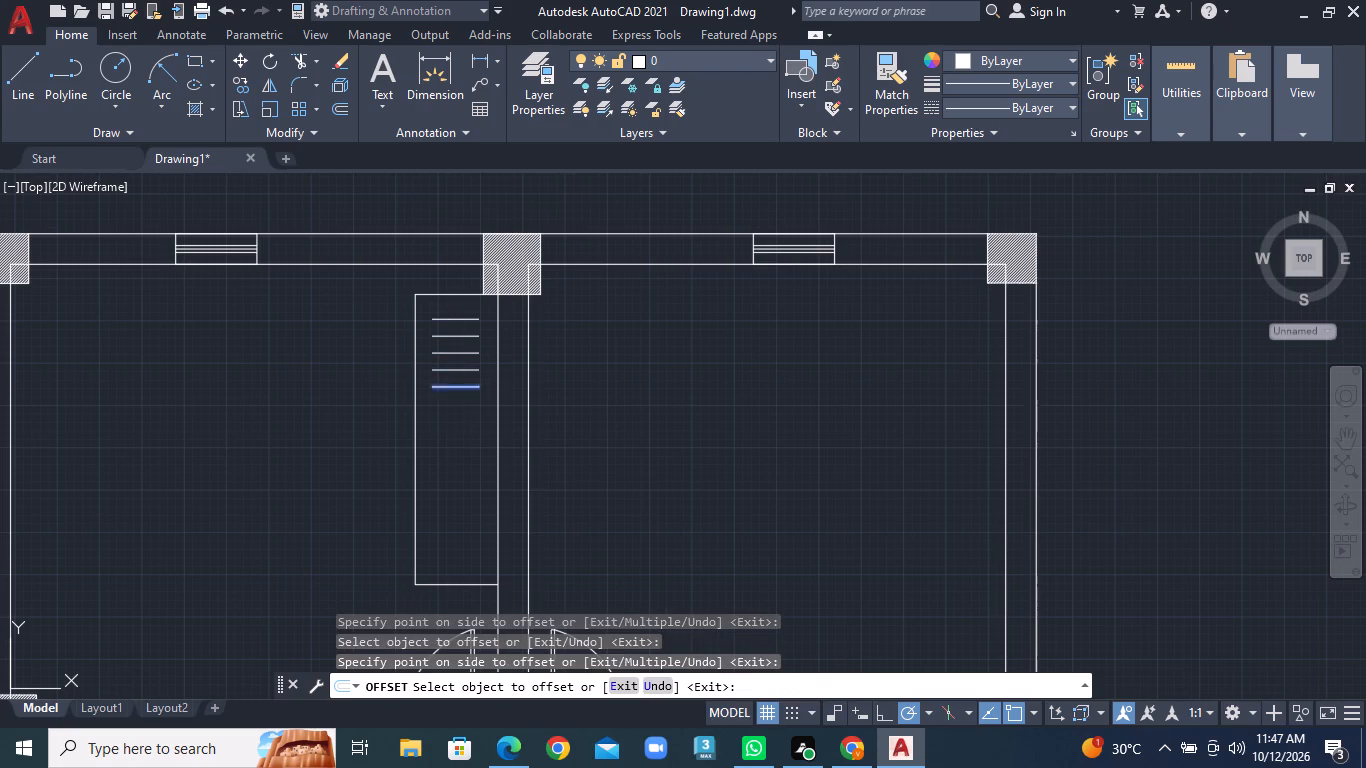
left_click(457, 436)
left_click(457, 405)
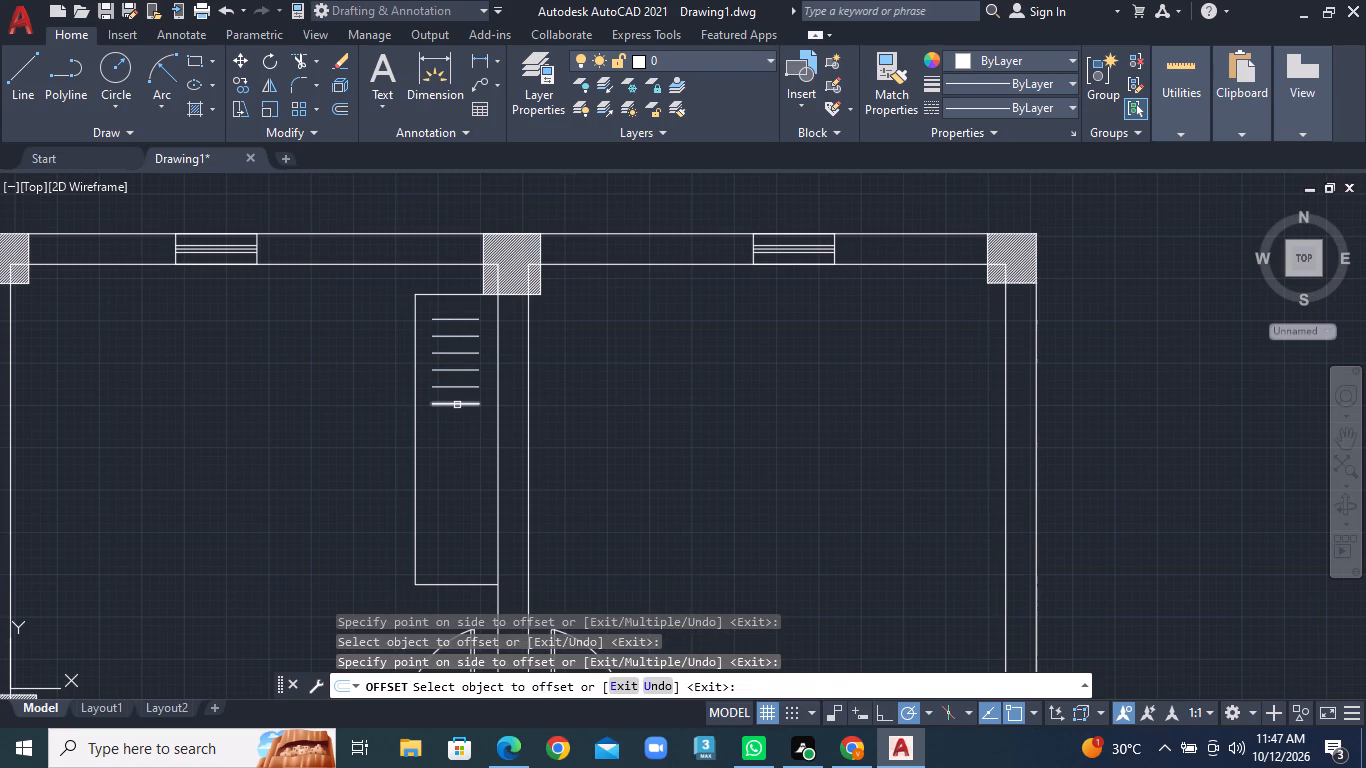
left_click(457, 438)
left_click(457, 421)
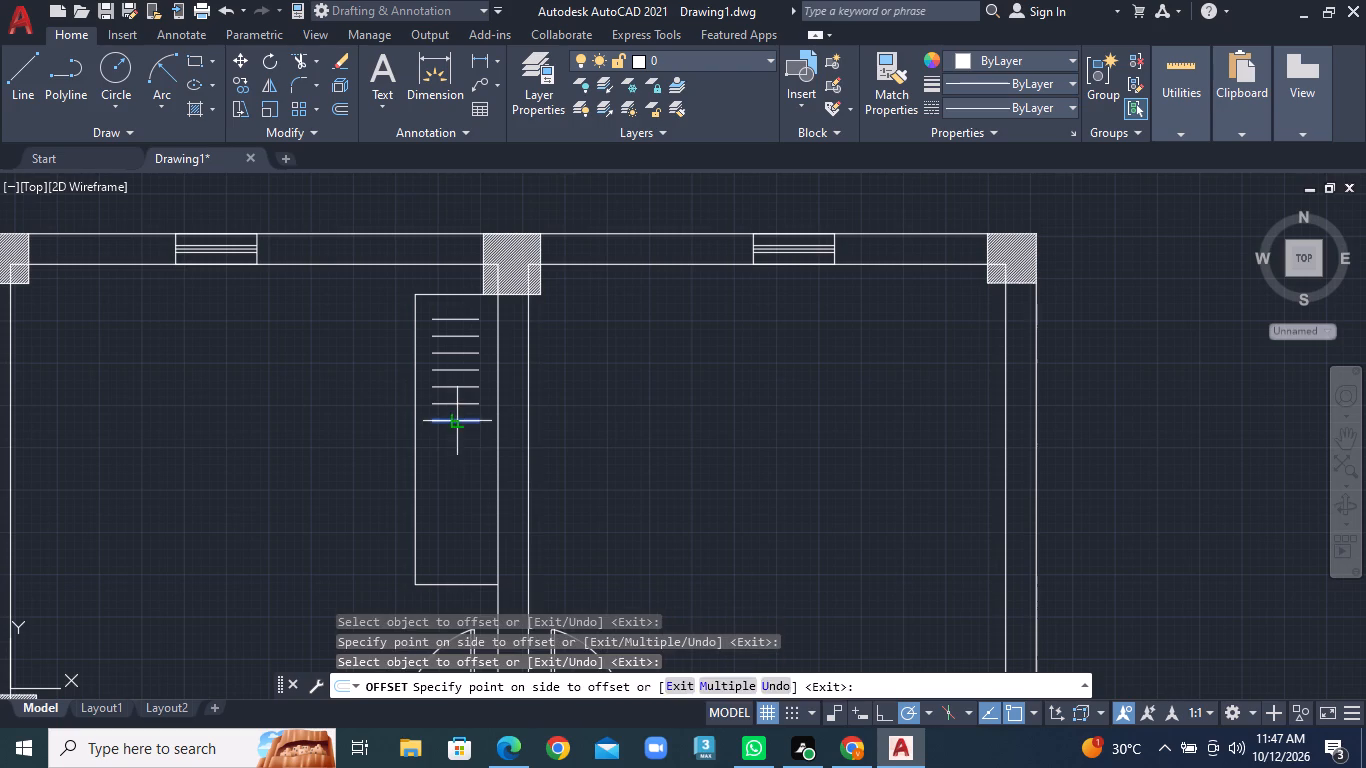
left_click(457, 448)
Continue the 5" downward offsets with eight more copies, ending just above the outline's bottom edge.
left_click(457, 438)
left_click(455, 475)
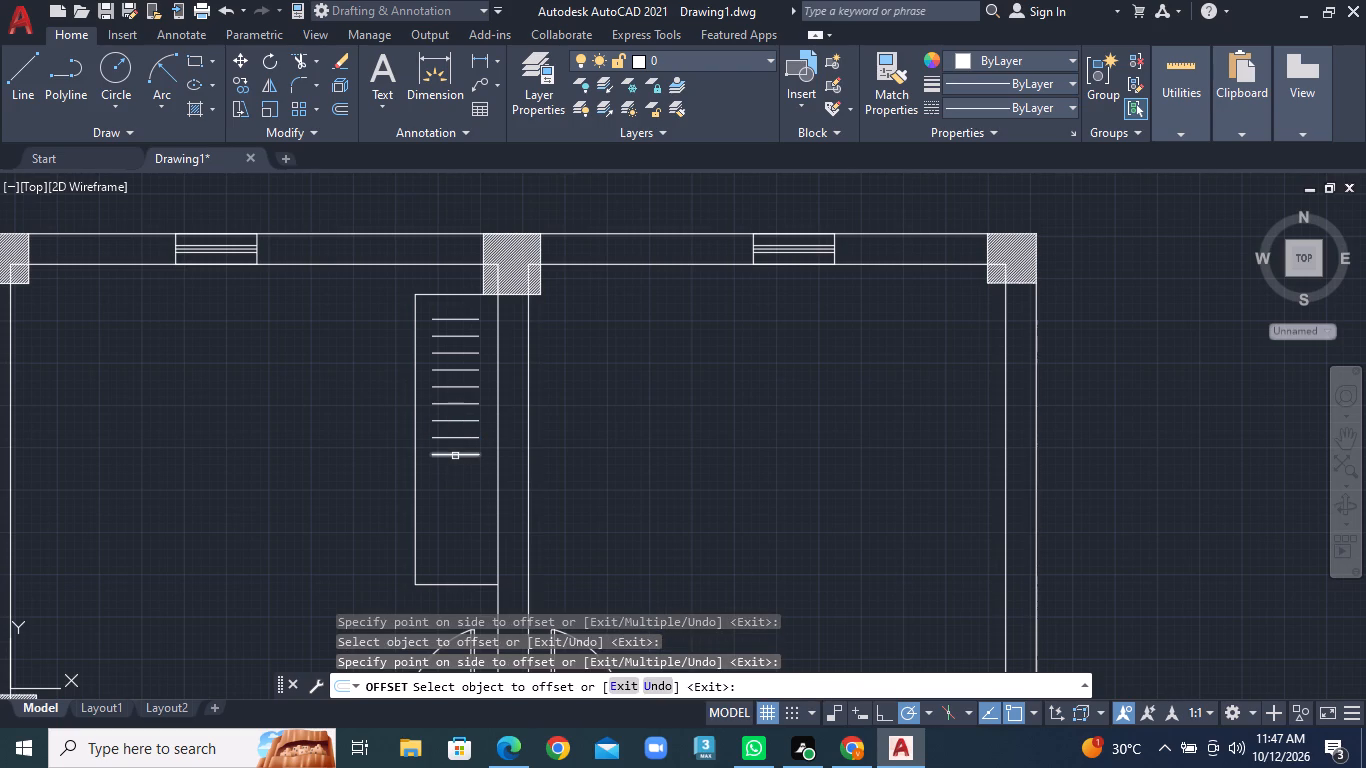
left_click(455, 456)
left_click(454, 492)
left_click(454, 472)
left_click(454, 504)
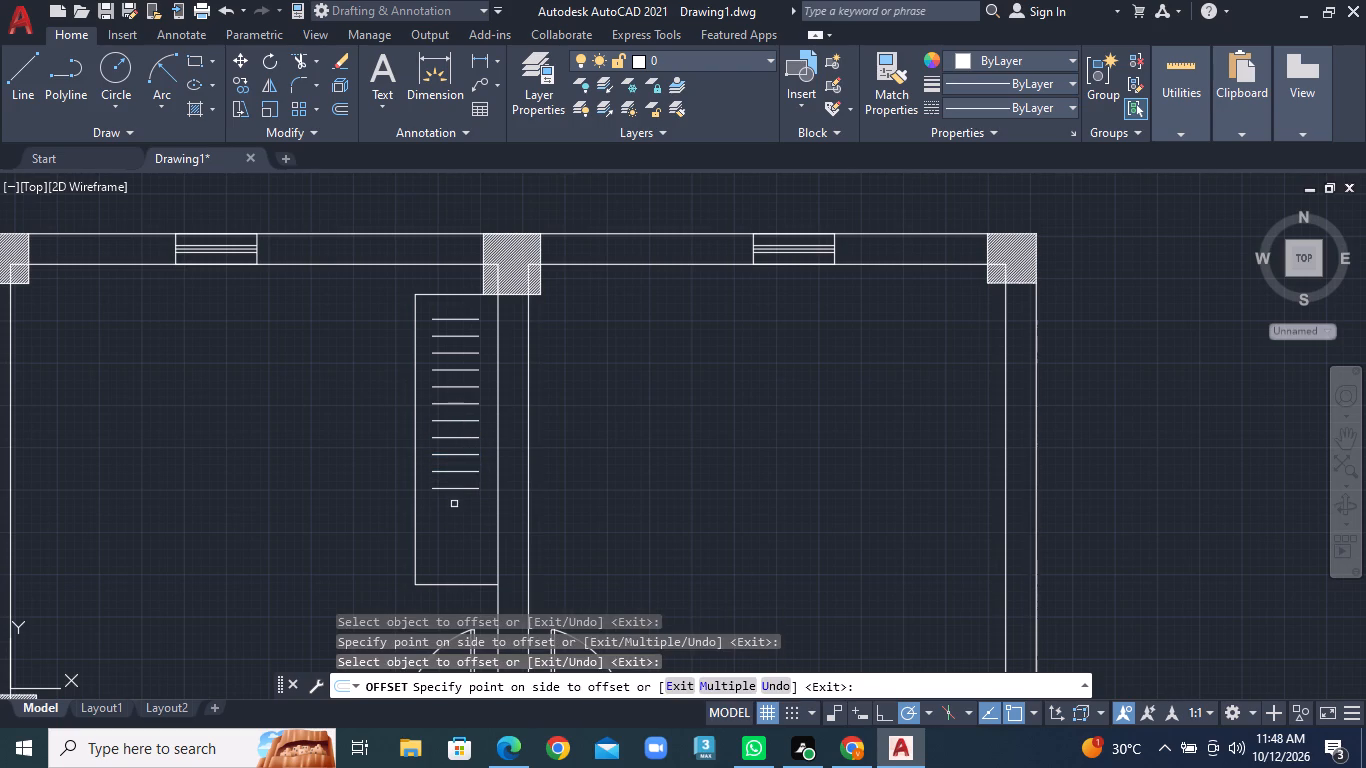
left_click(454, 489)
left_click(455, 537)
left_click(456, 507)
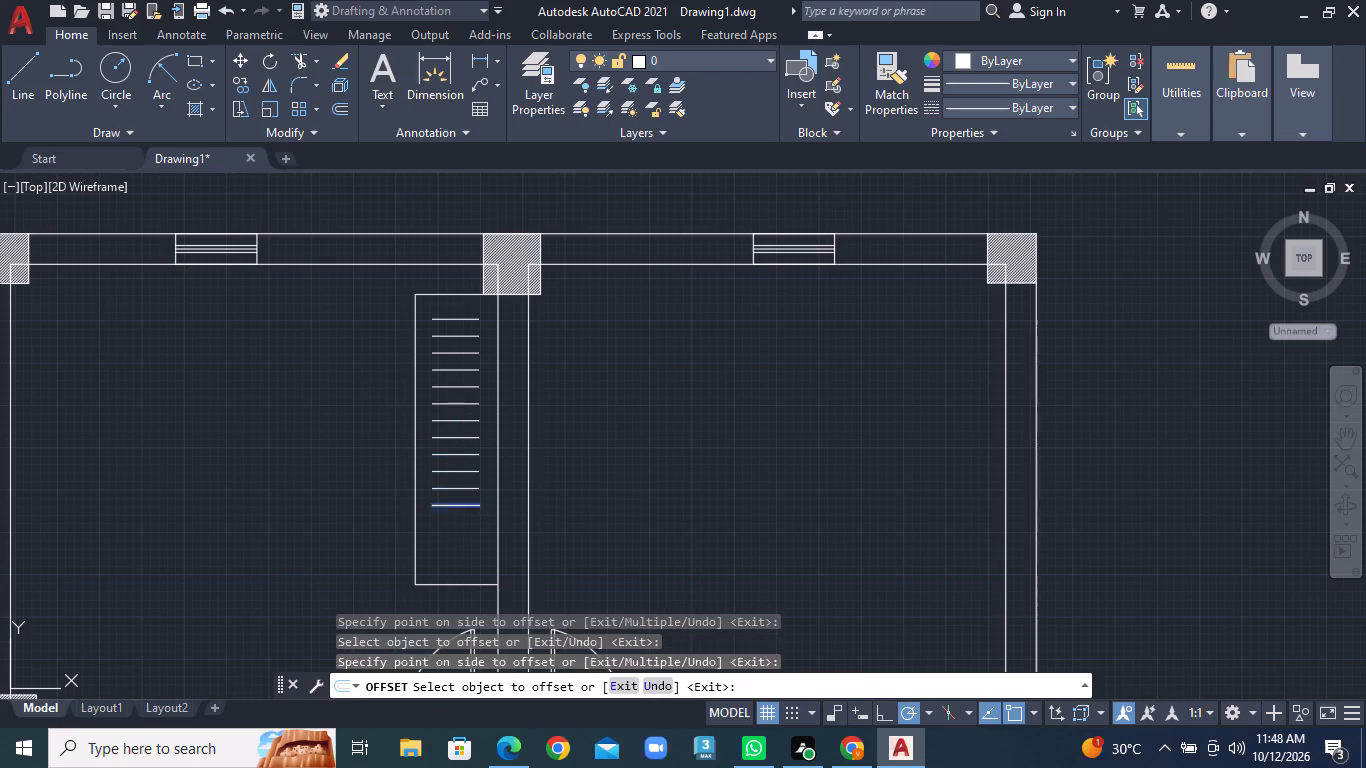
left_click(455, 536)
left_click(455, 520)
left_click(455, 546)
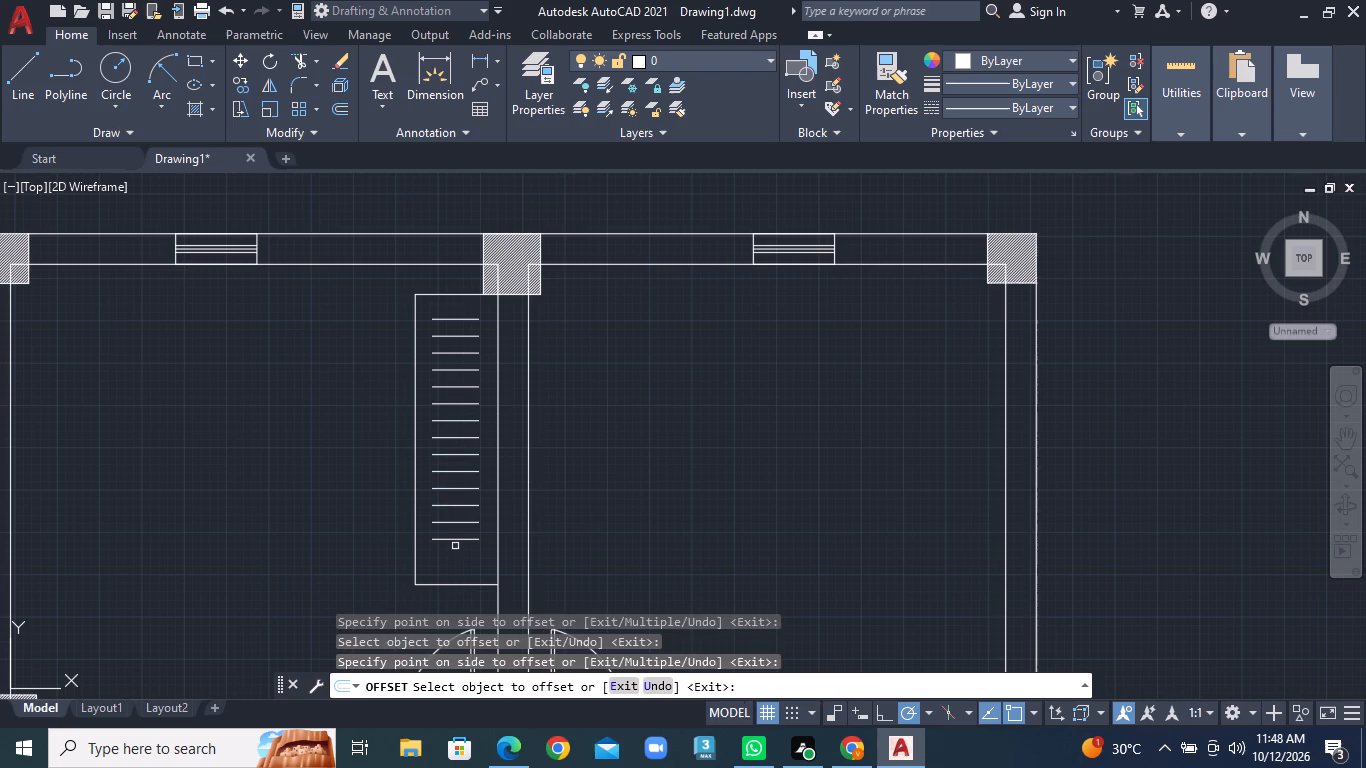
left_click(455, 541)
left_click(455, 563)
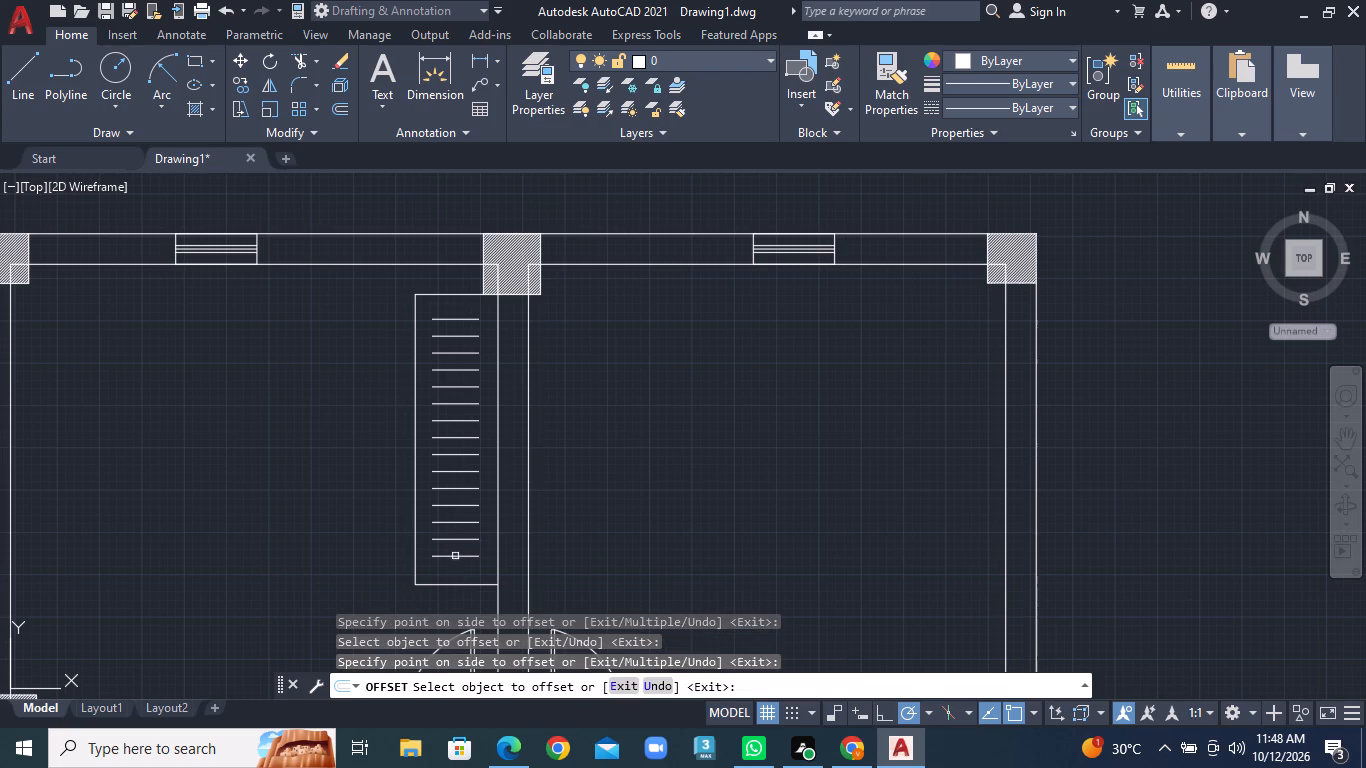
left_click(455, 556)
left_click(455, 576)
Offset the original top short line 5" upward toward the outline's top edge.
left_click(461, 319)
left_click(460, 304)
Draw a diagonal line from near the right end of the topmost short line down to near the left end of the second.
scroll(439, 307, "up", 2)
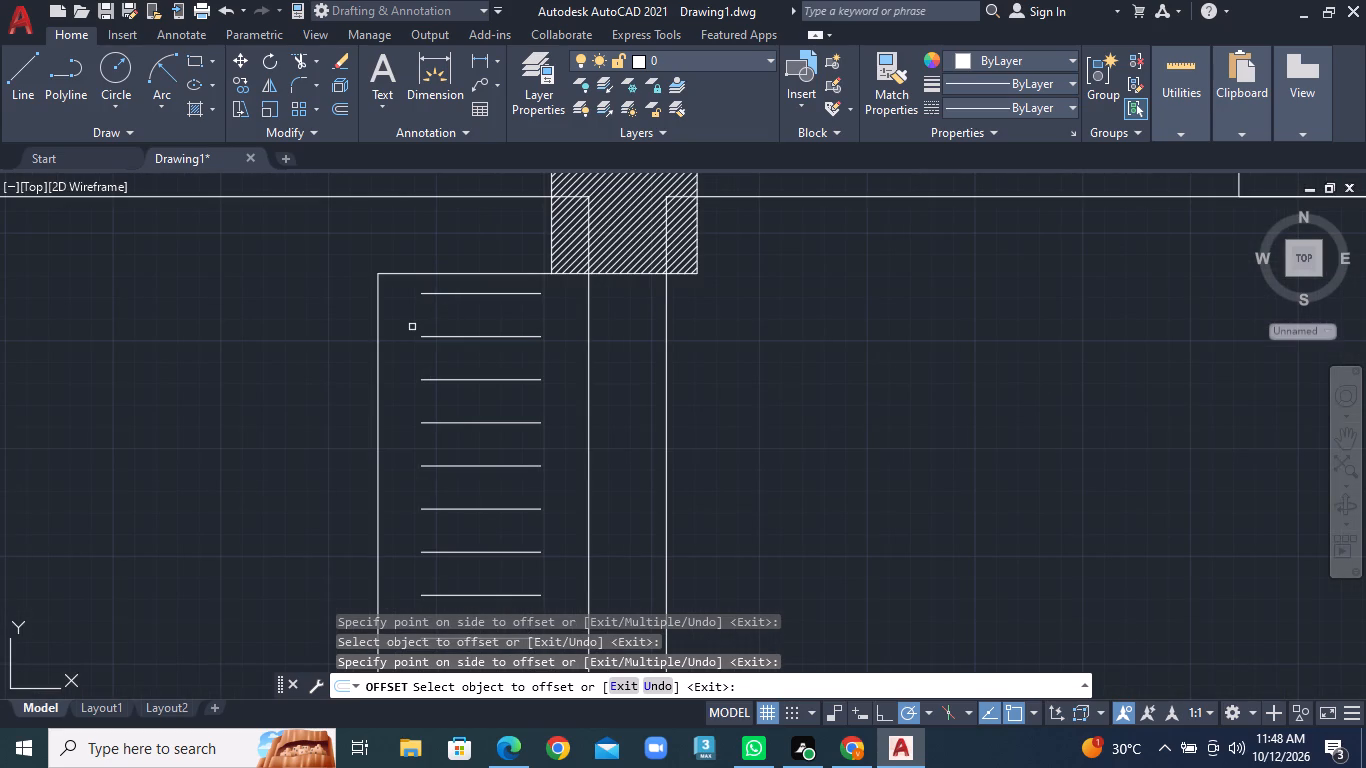
left_click(8, 81)
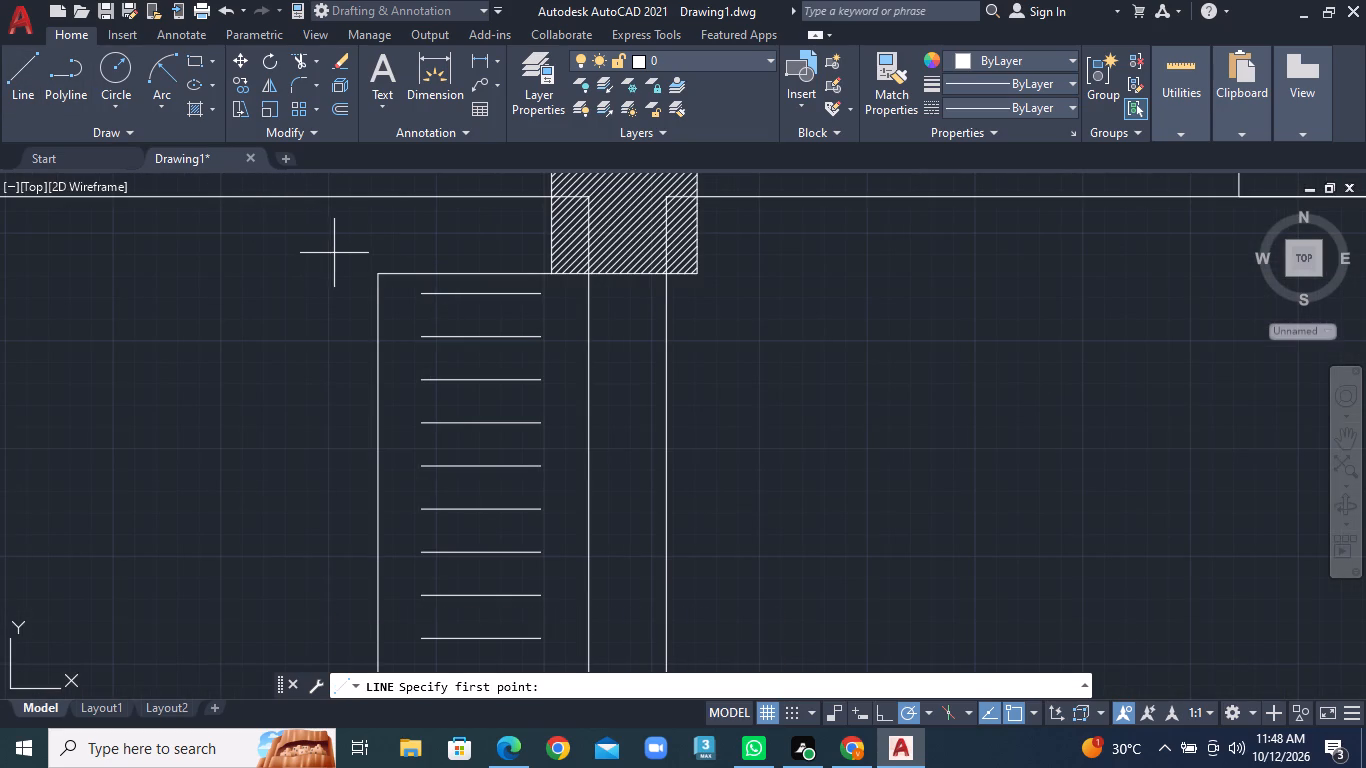
left_click(514, 295)
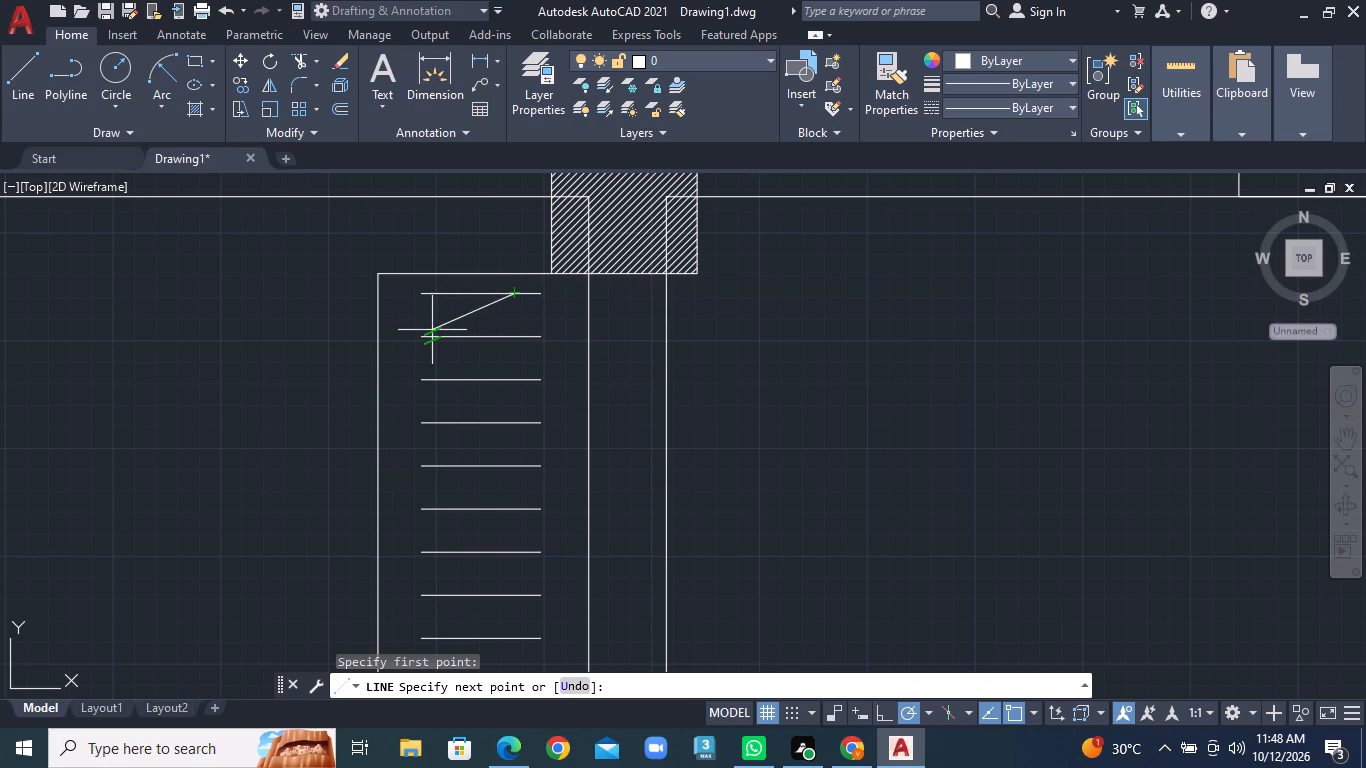
left_click(440, 334)
right_click(440, 334)
left_click(464, 342)
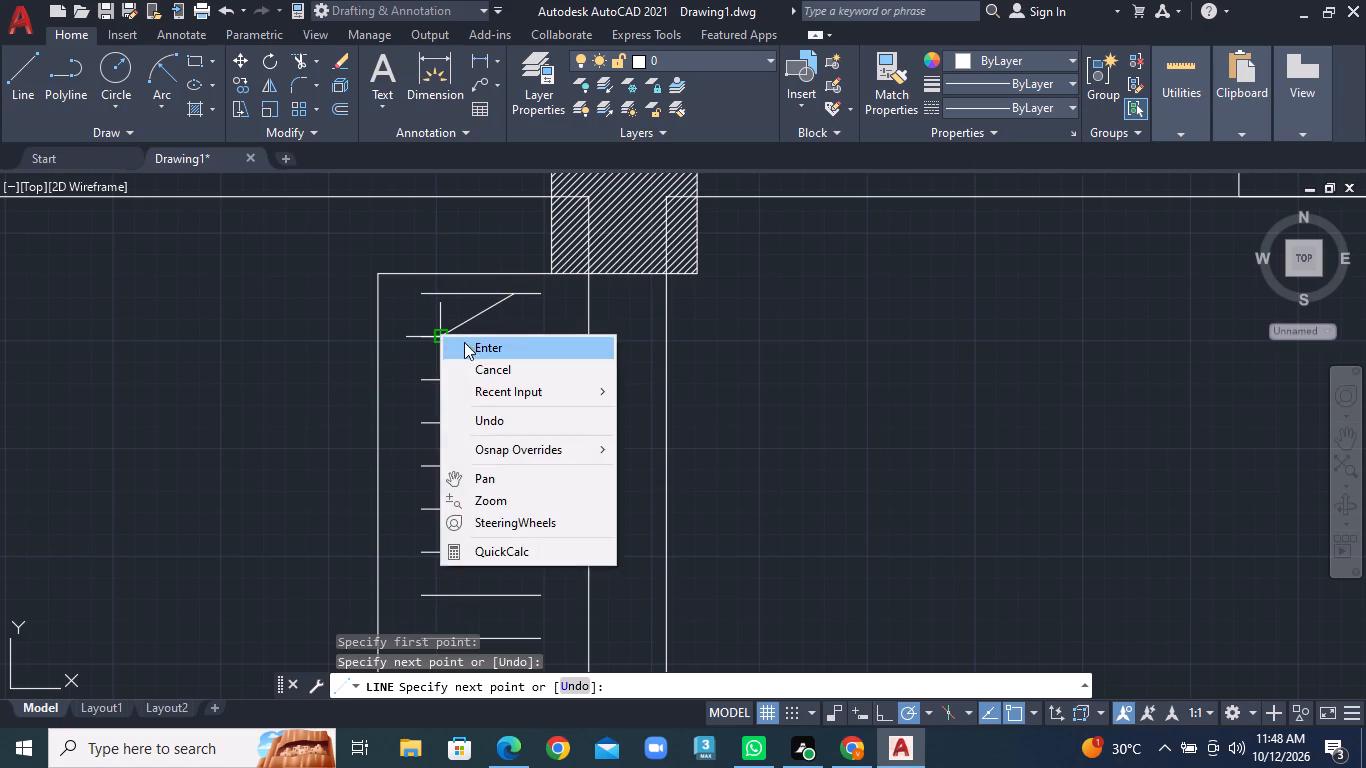
Draw two diagonal lines: from the second short line's right side to the third's left, and from there down to the fourth's right side.
right_click(314, 383)
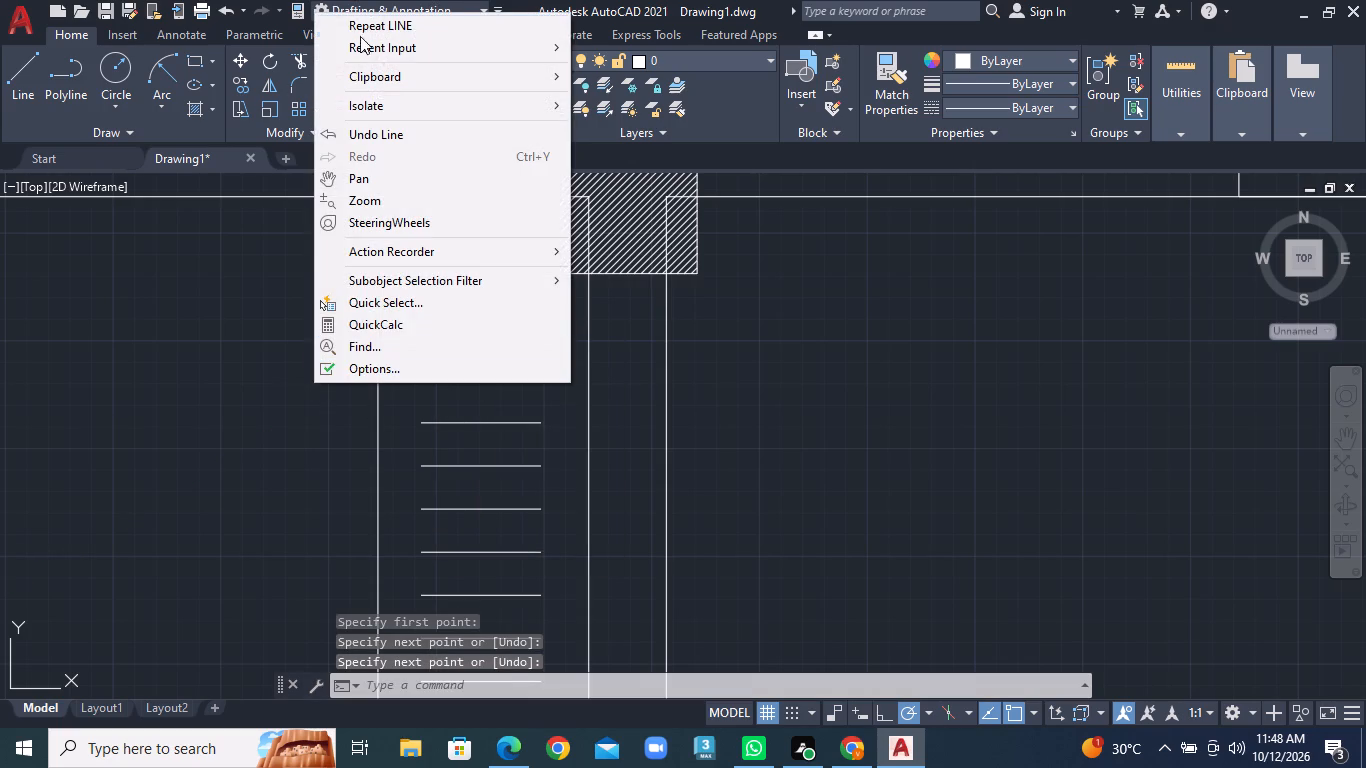
left_click(362, 23)
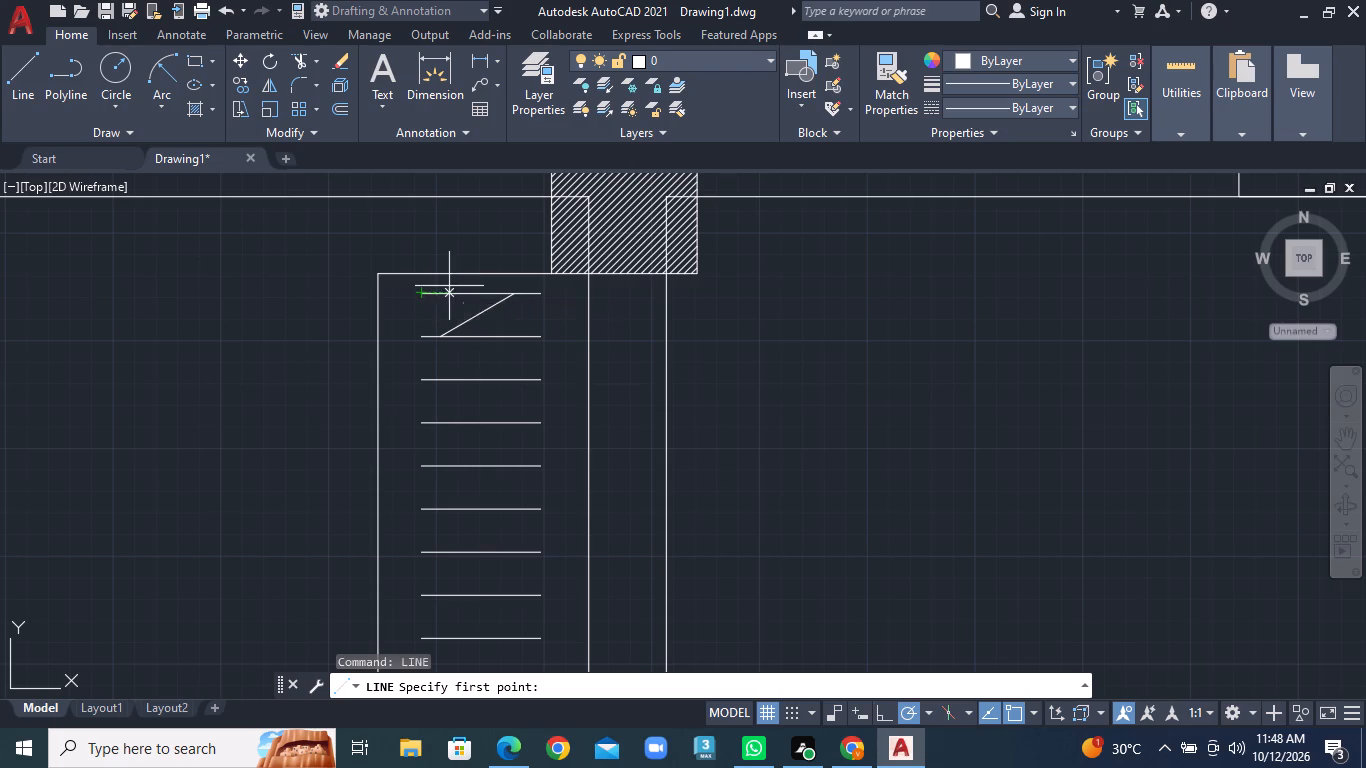
left_click(509, 339)
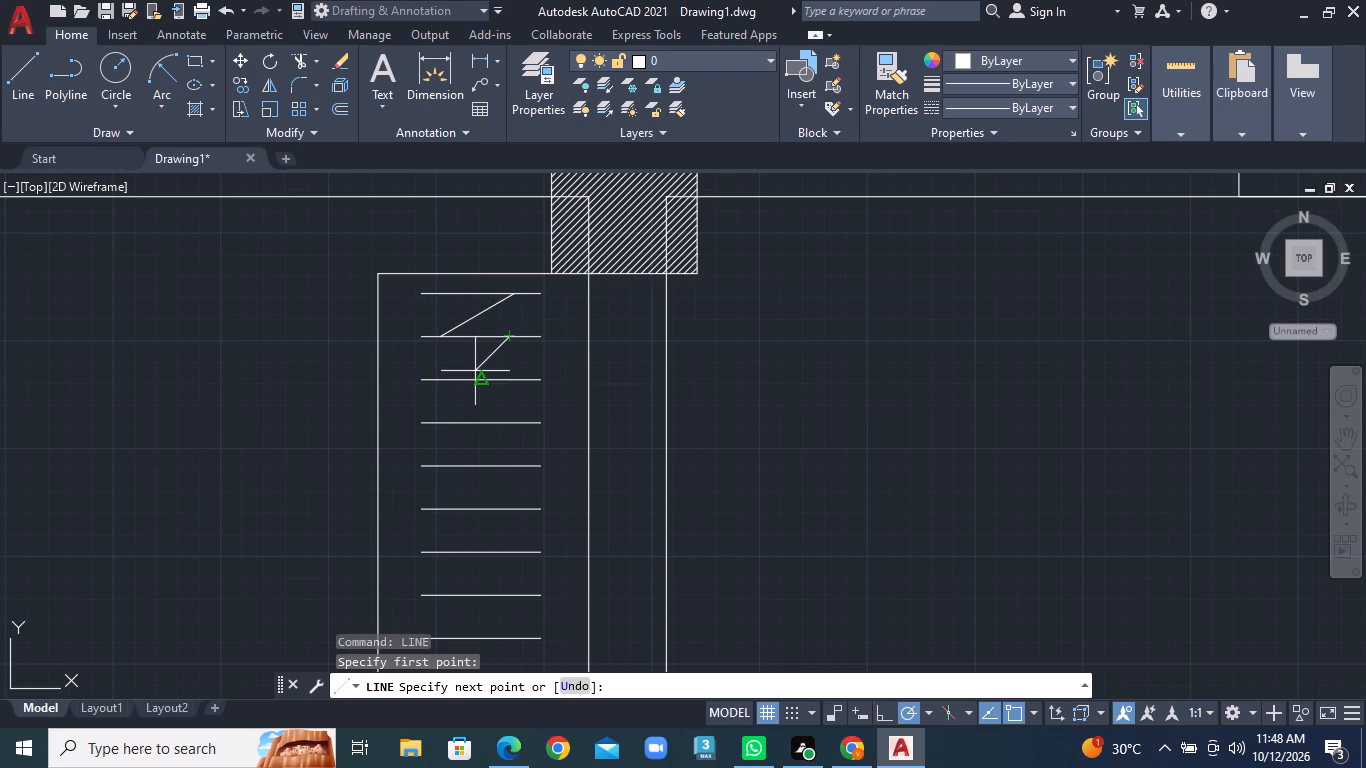
left_click(444, 381)
right_click(444, 381)
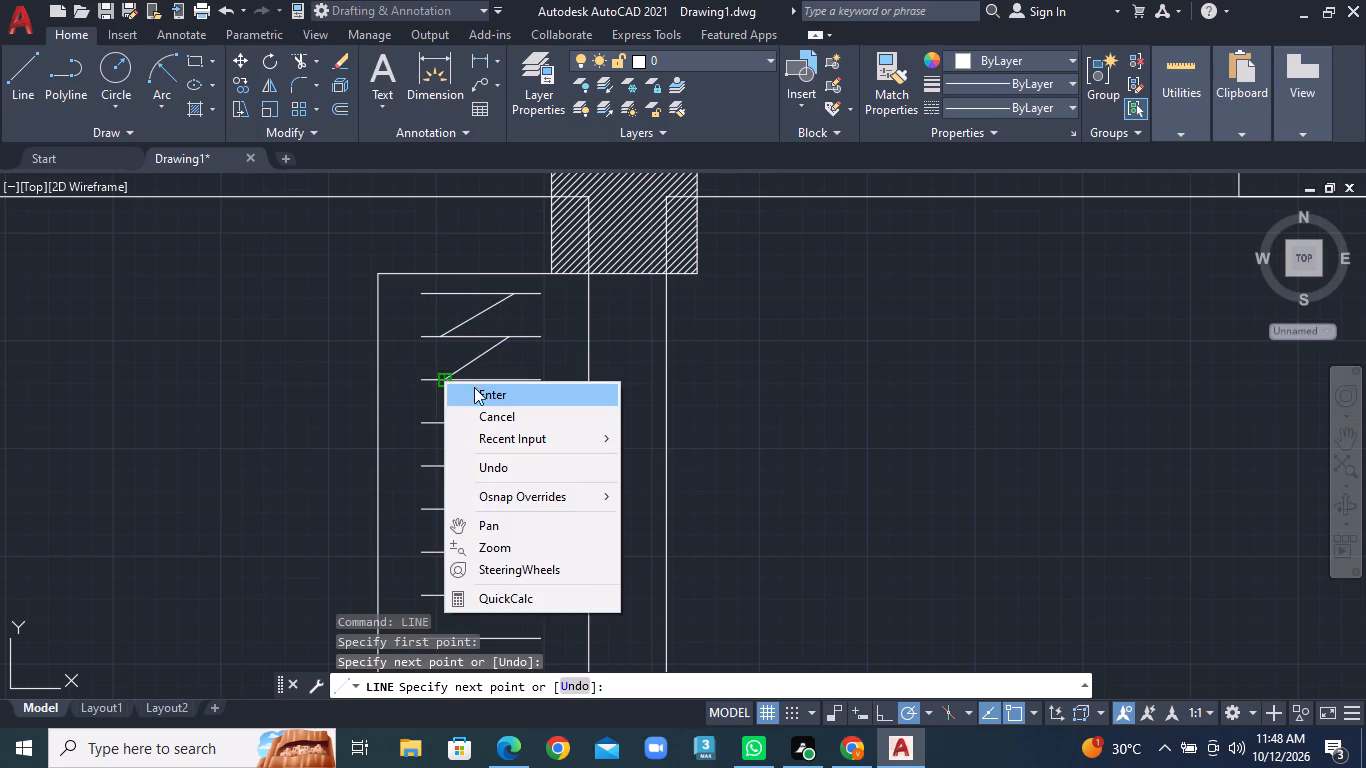
left_click(474, 387)
left_click(27, 66)
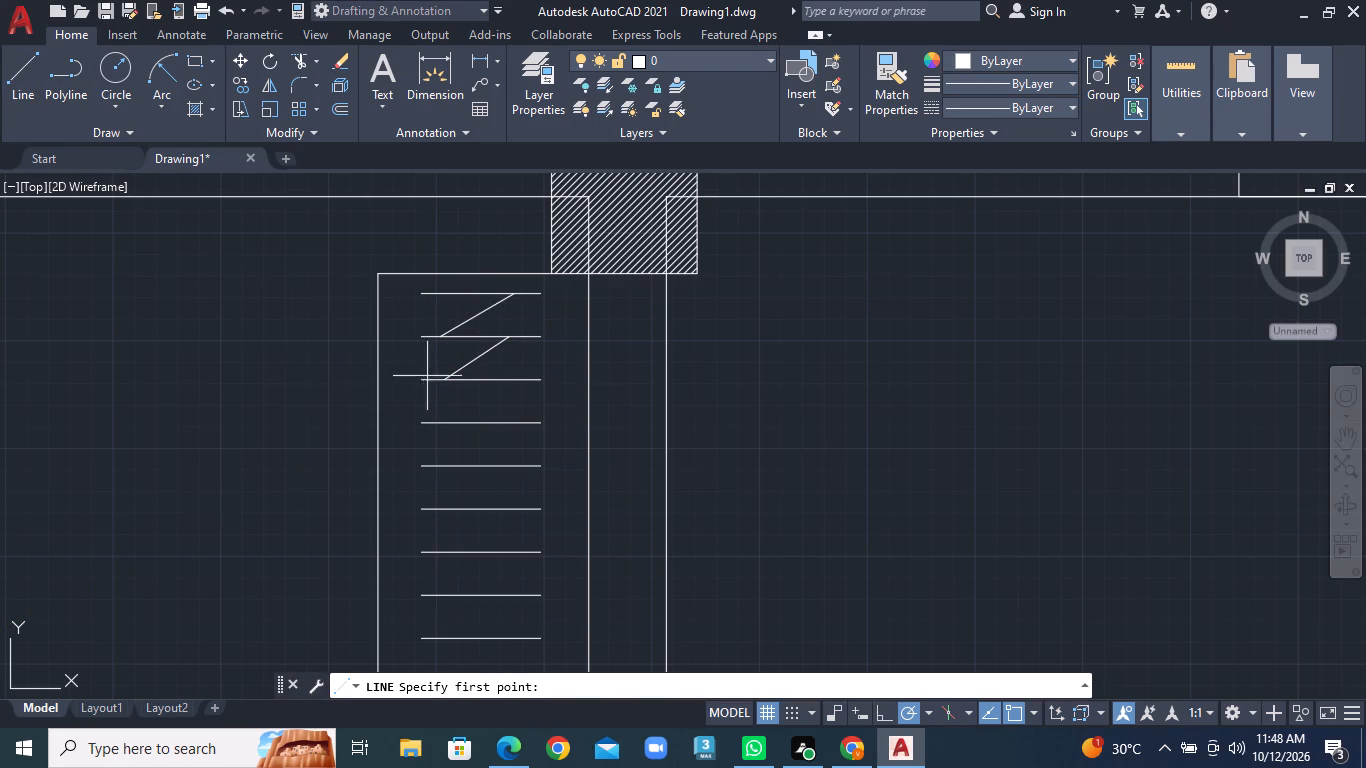
left_click(456, 384)
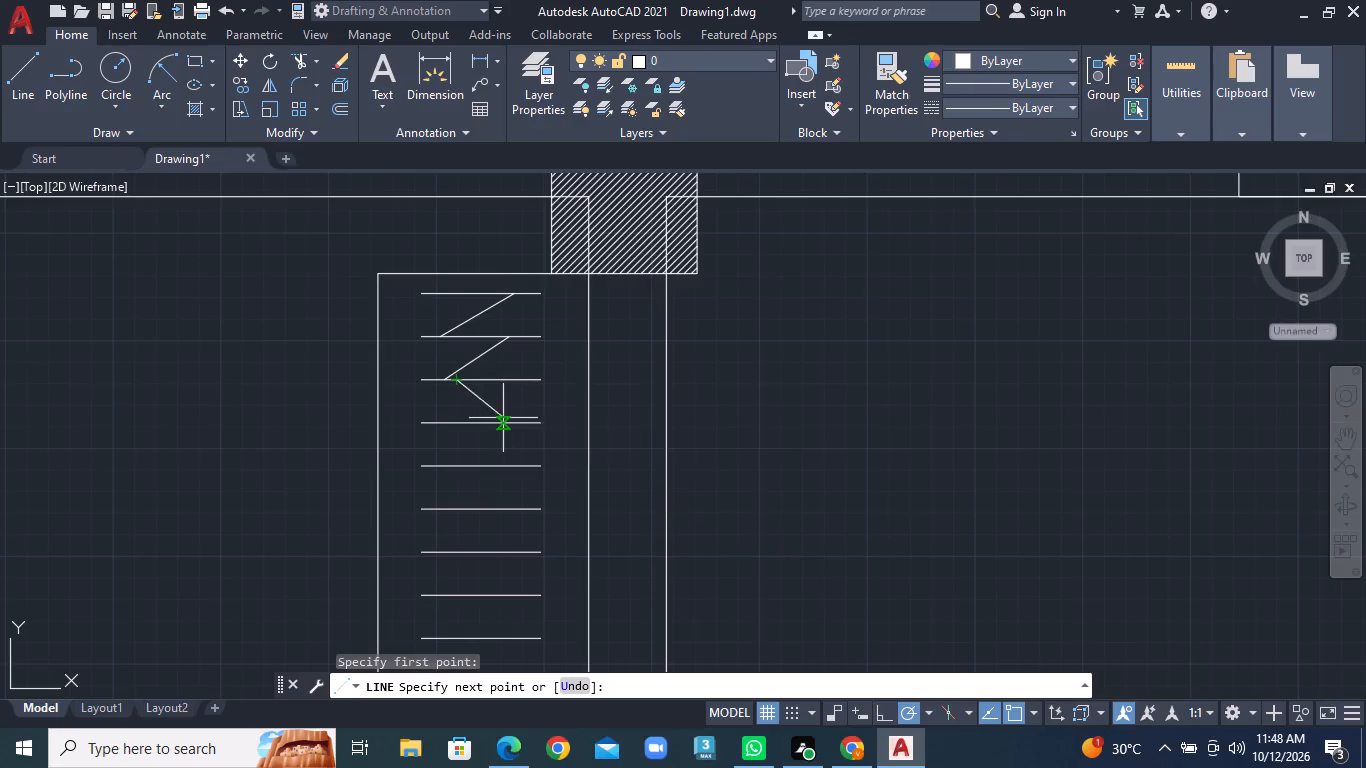
left_click(515, 421)
right_click(515, 421)
left_click(554, 429)
Draw two diagonals from near the left end of the fifth short line, one up to the fourth's right side, one down to the sixth's.
scroll(545, 434, "down", 2)
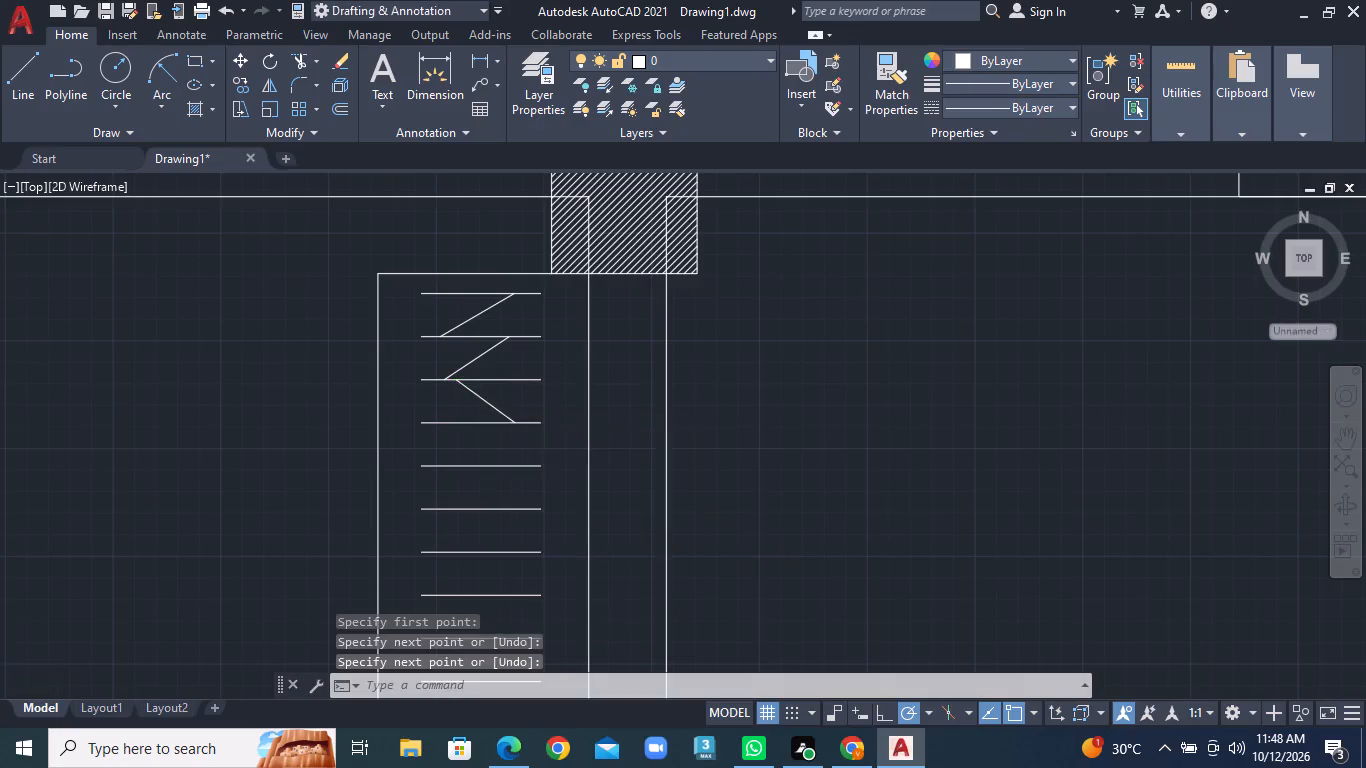
scroll(545, 434, "down", 1)
scroll(531, 453, "up", 1)
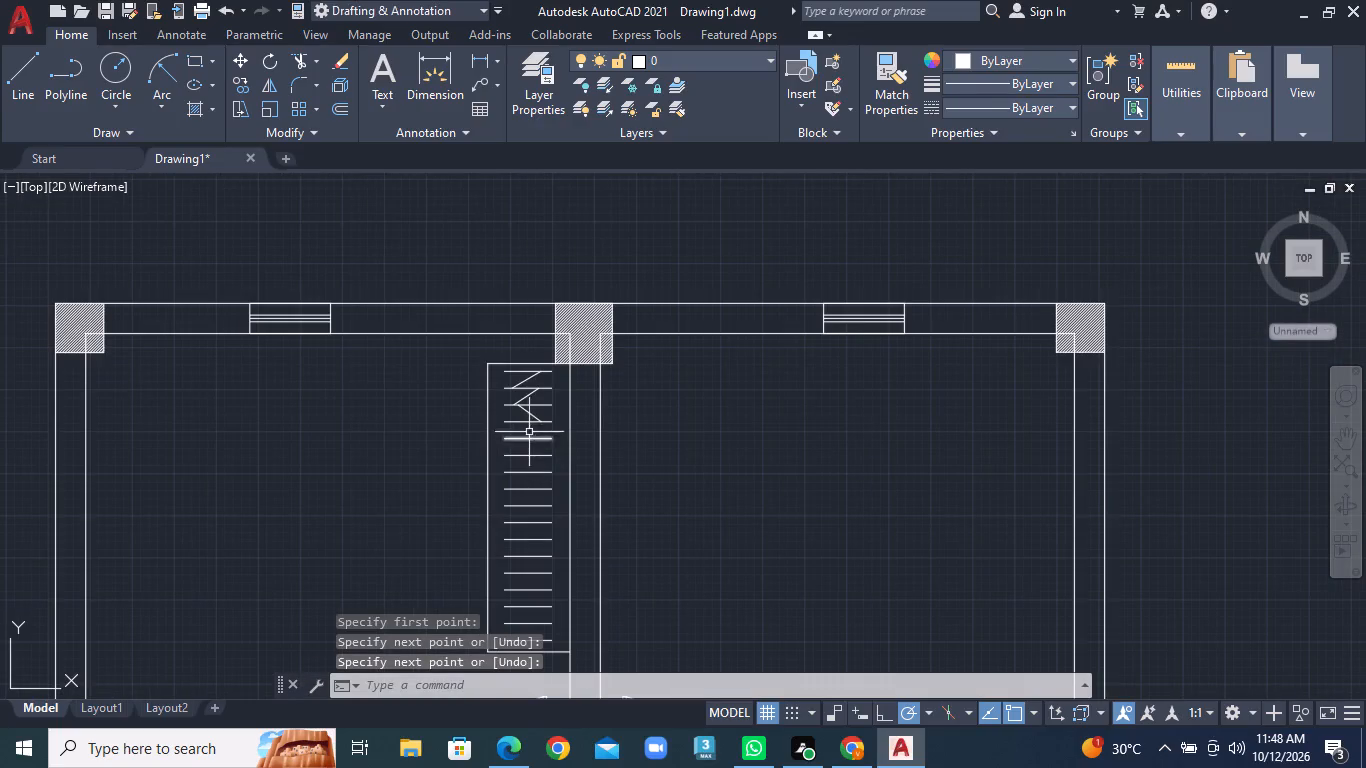
middle_click_drag(527, 427, 350, 336)
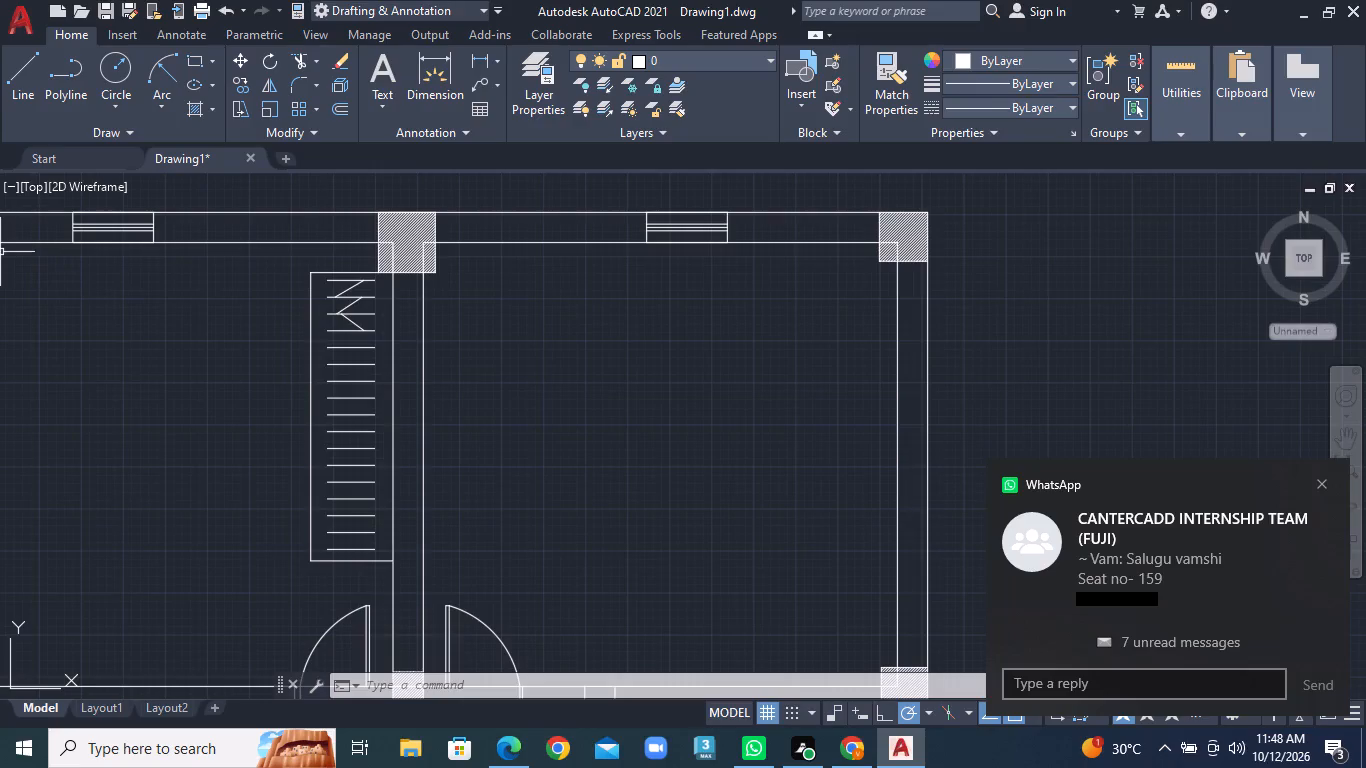
left_click(27, 95)
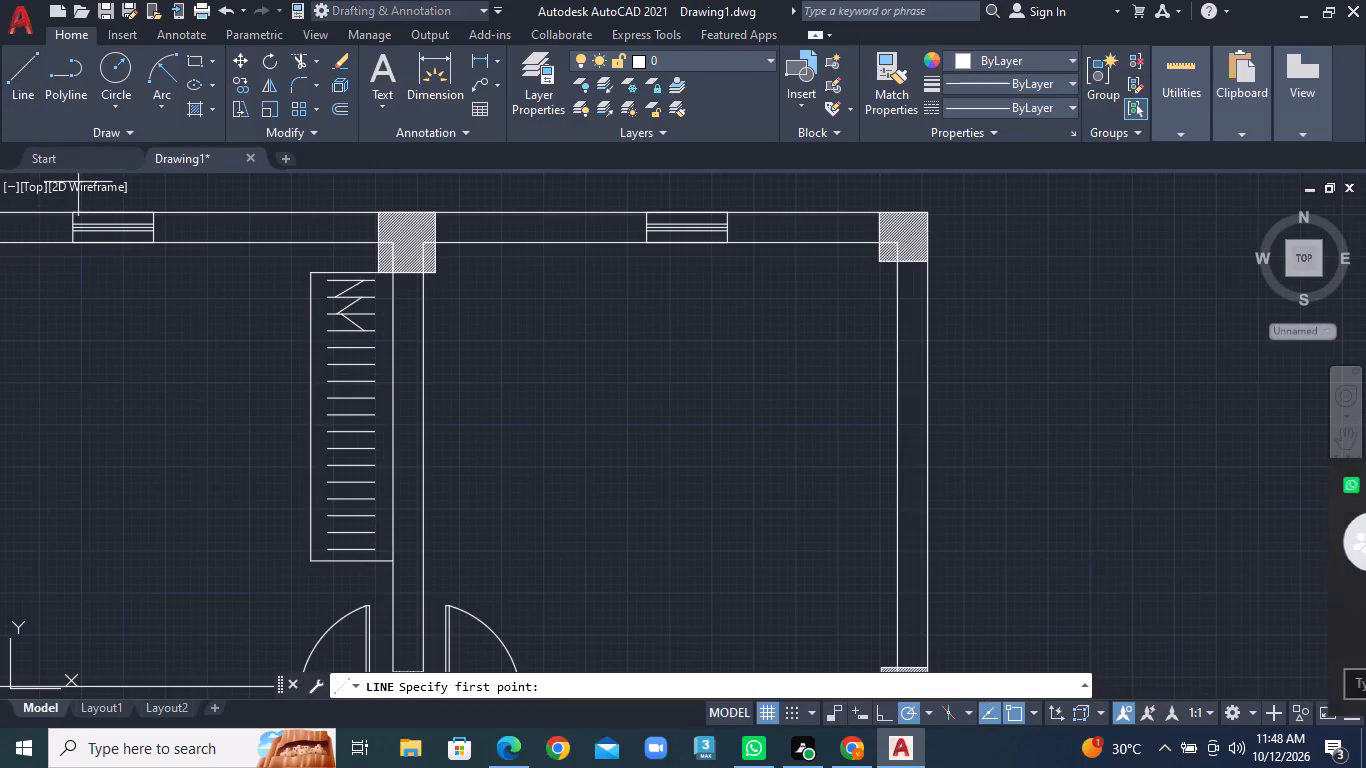
scroll(332, 344, "up", 2)
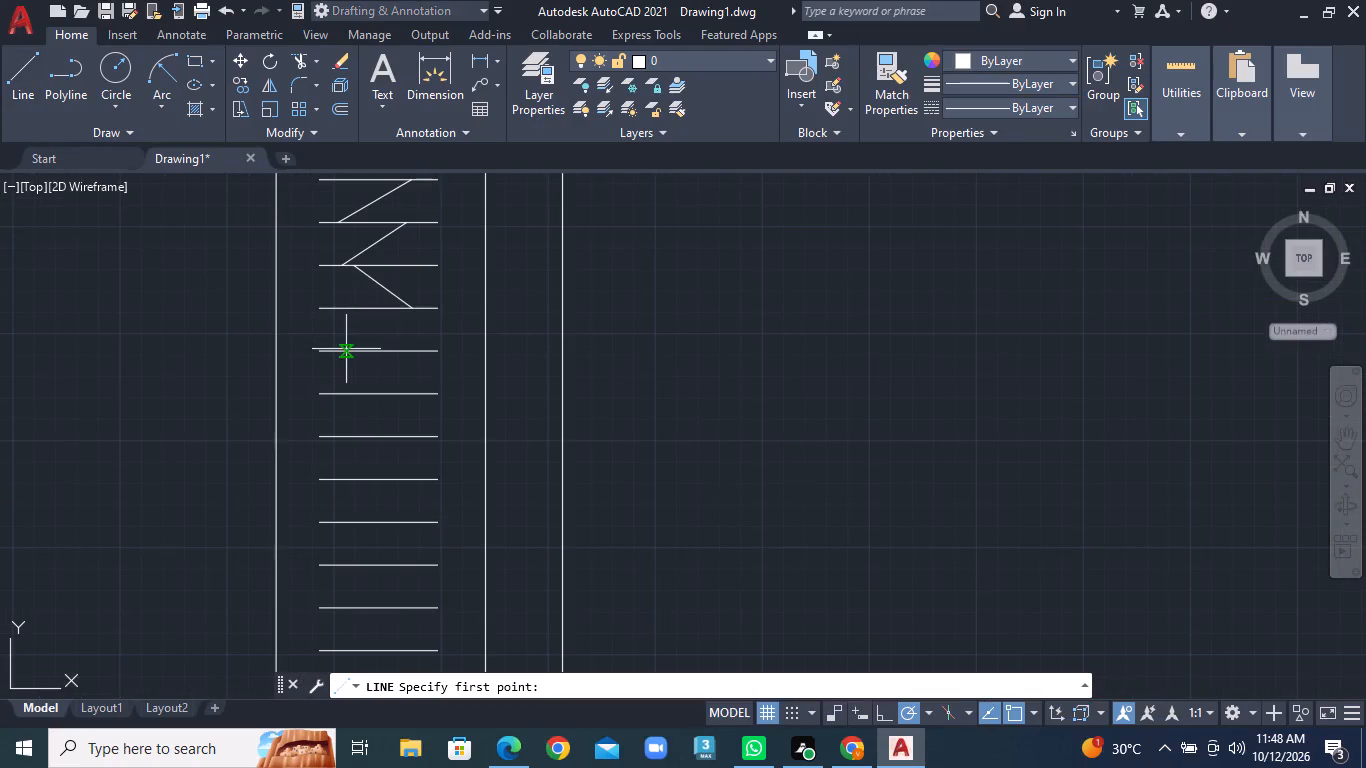
left_click(346, 349)
left_click(400, 314)
right_click(400, 314)
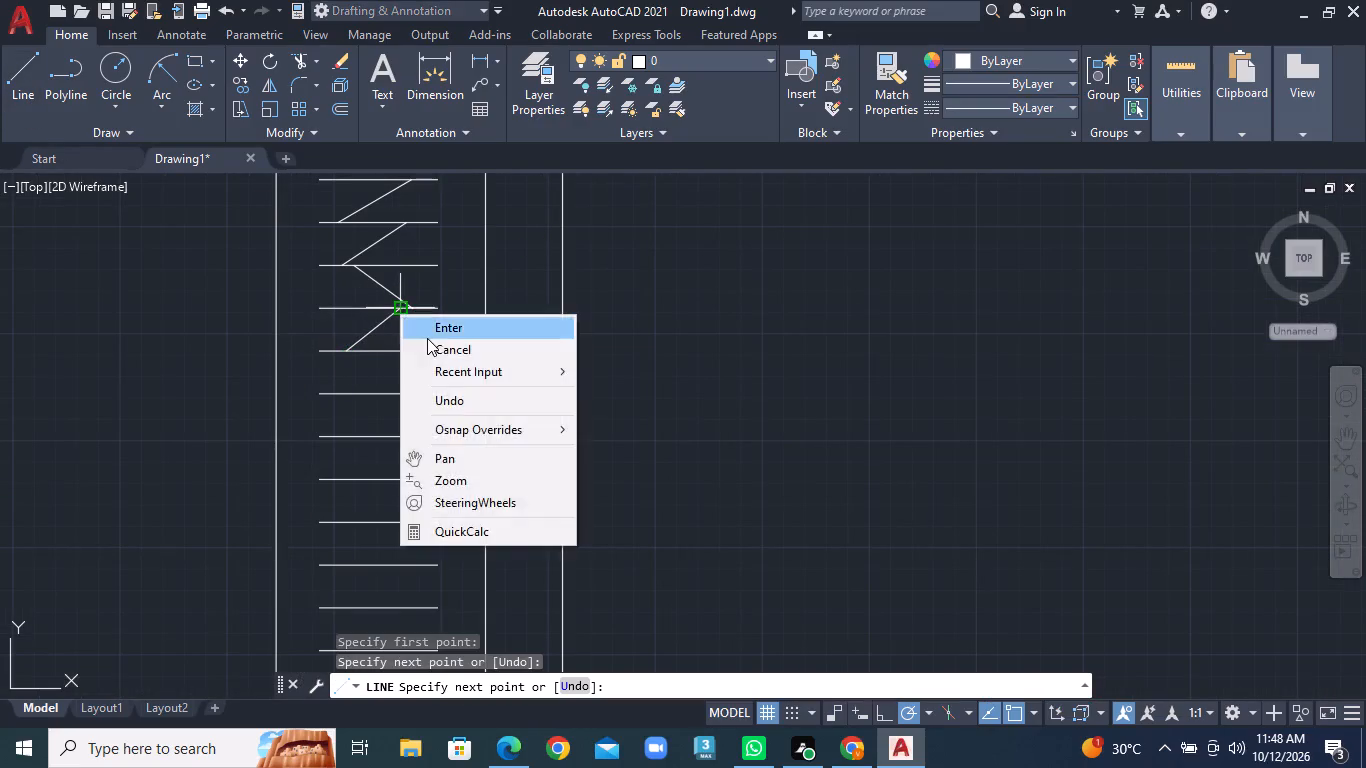
left_click(427, 338)
left_click(17, 71)
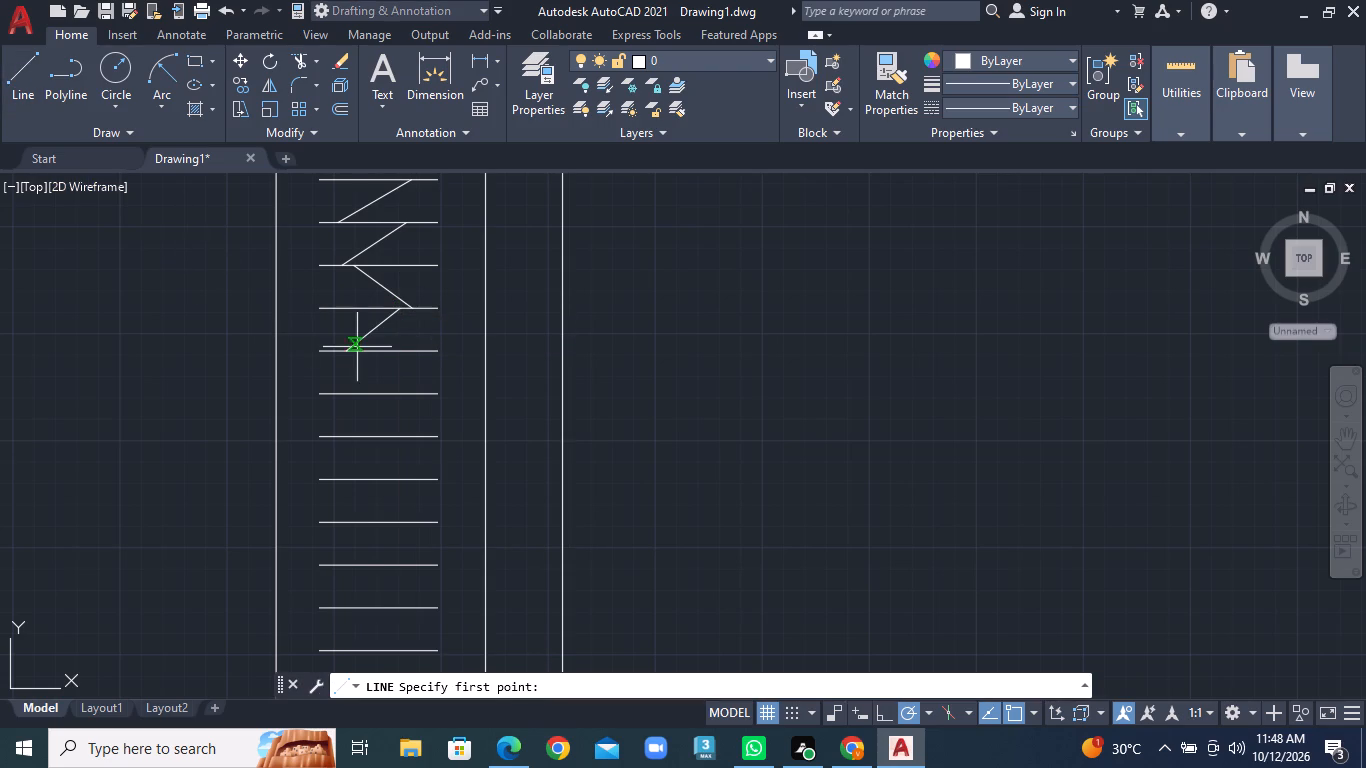
left_click(349, 354)
left_click(402, 393)
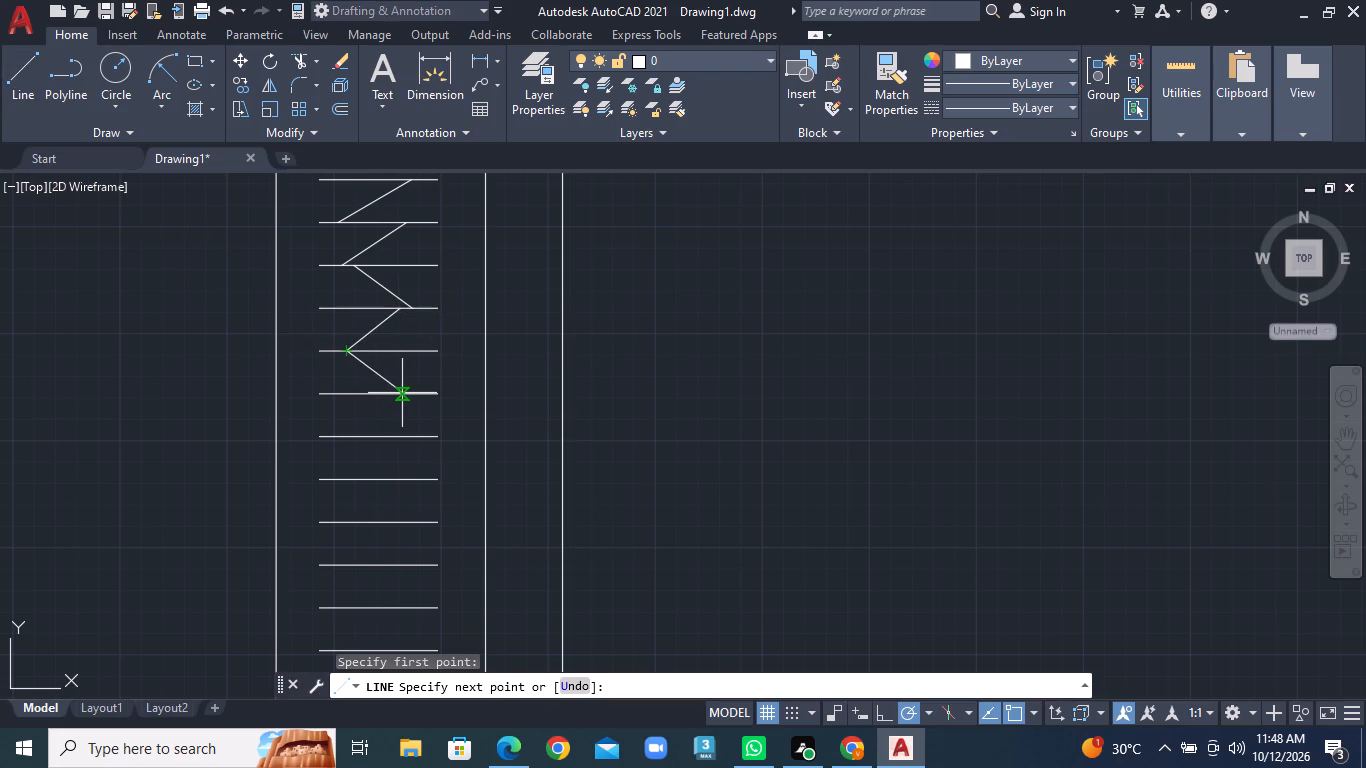
right_click(402, 393)
left_click(413, 400)
Continue the zigzag with diagonals from the sixth short line's right side to the seventh's left, and down to the eighth's right side.
right_click(483, 442)
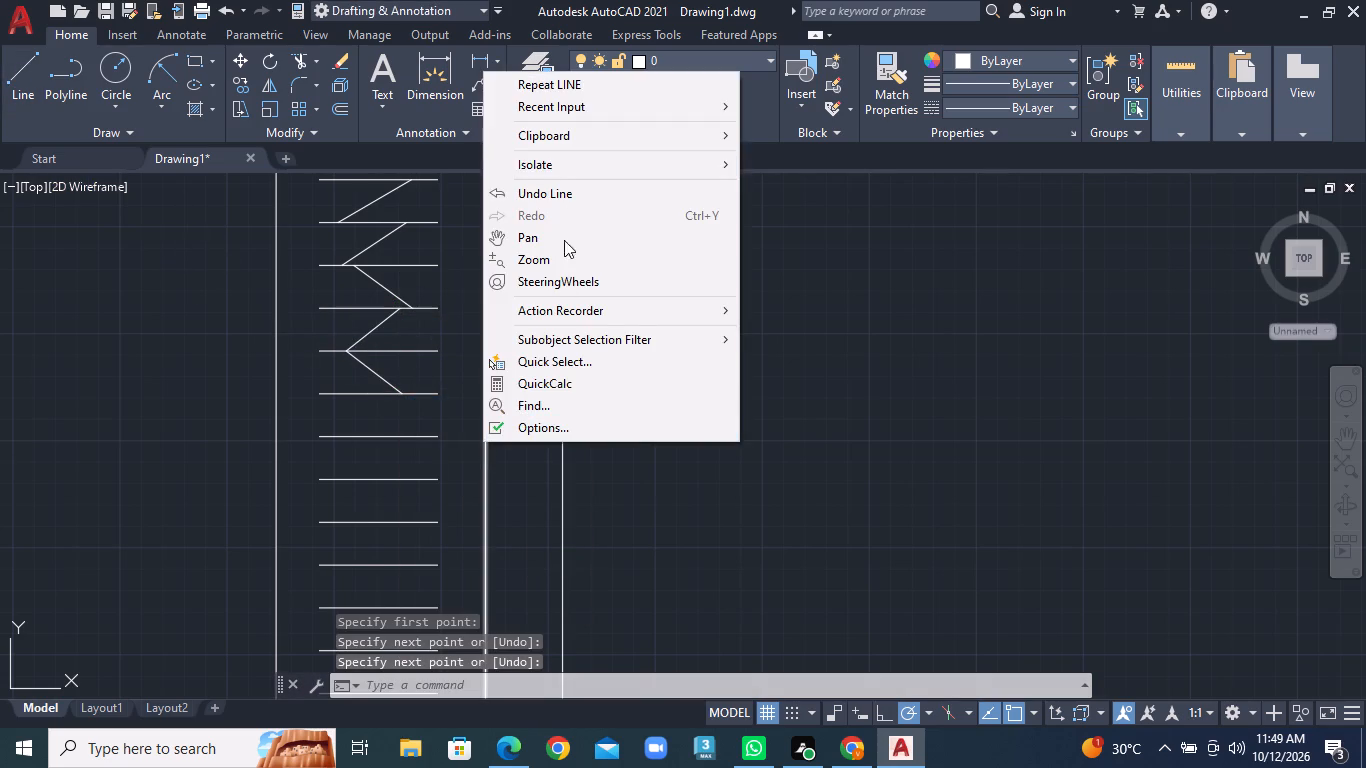
left_click(560, 90)
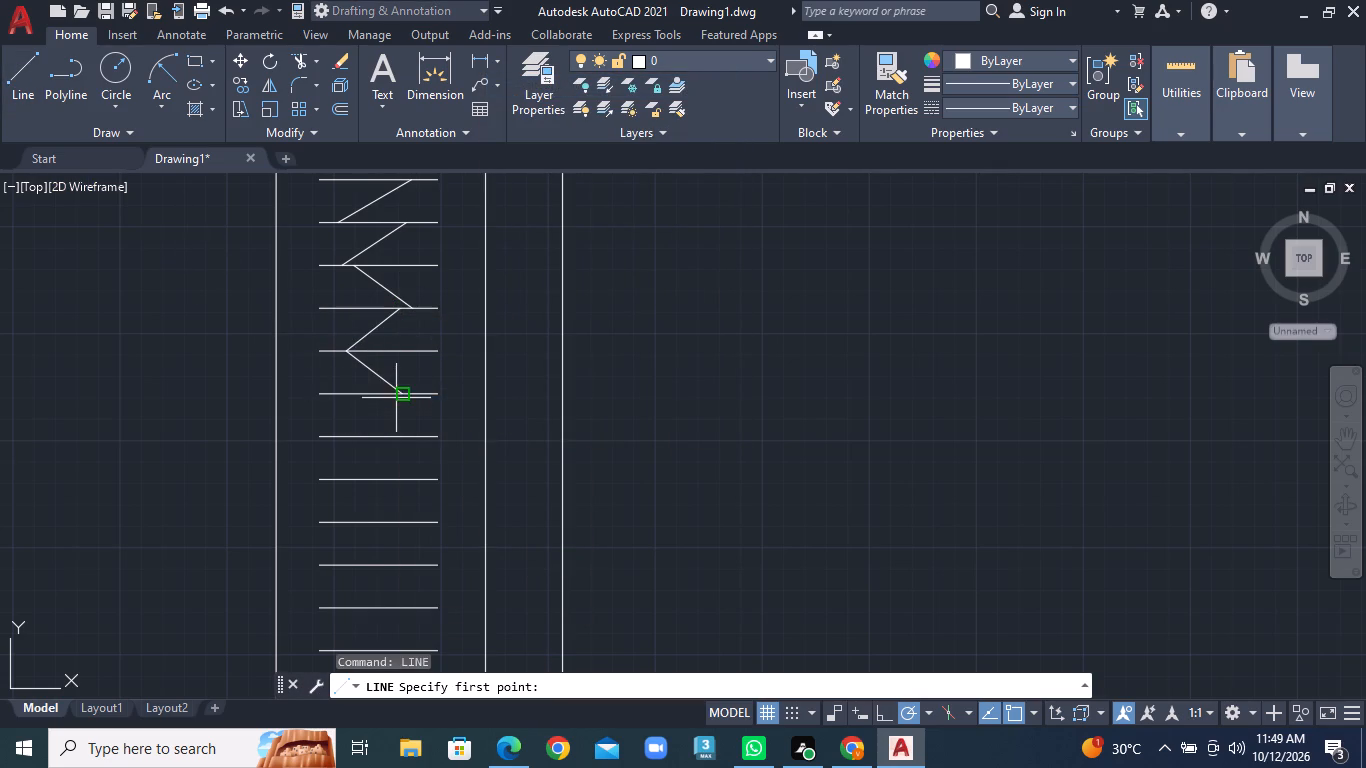
left_click(396, 397)
left_click(352, 432)
right_click(352, 432)
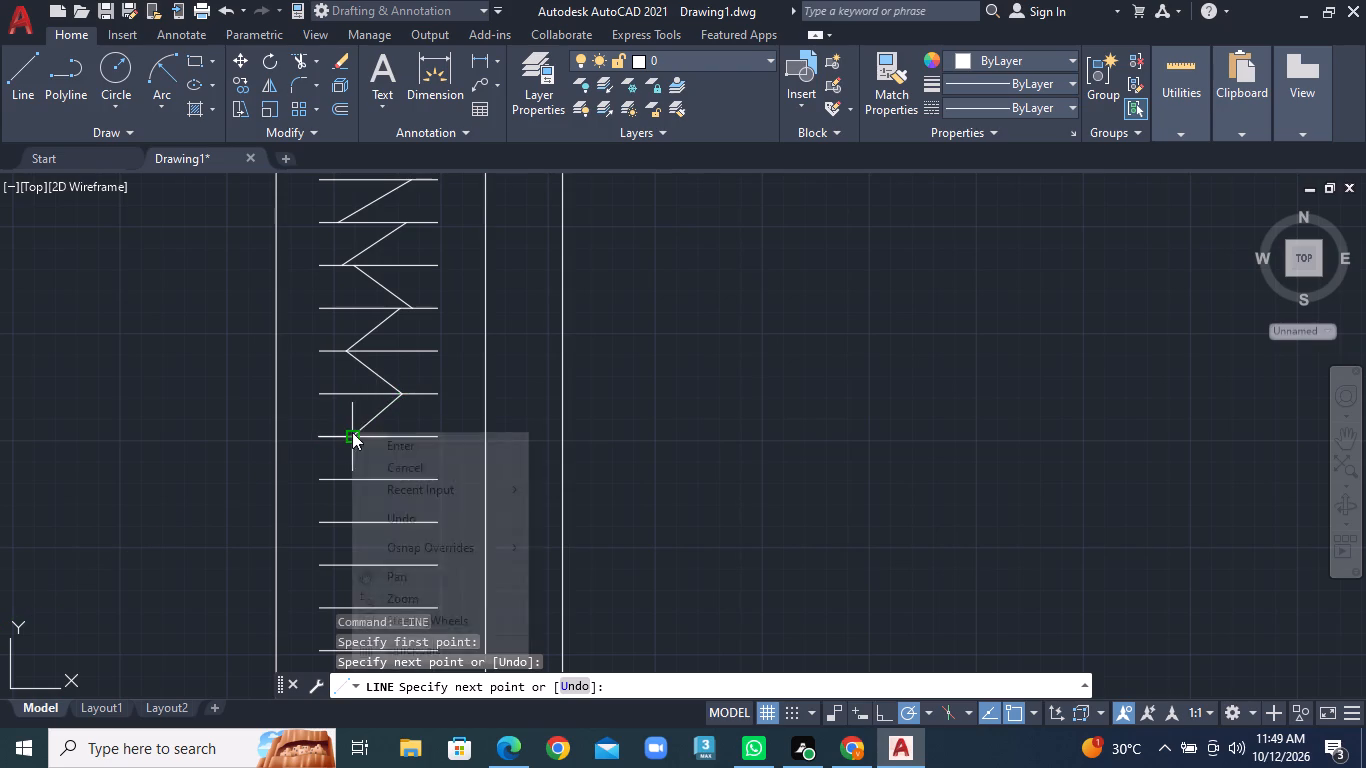
left_click(378, 438)
right_click(219, 429)
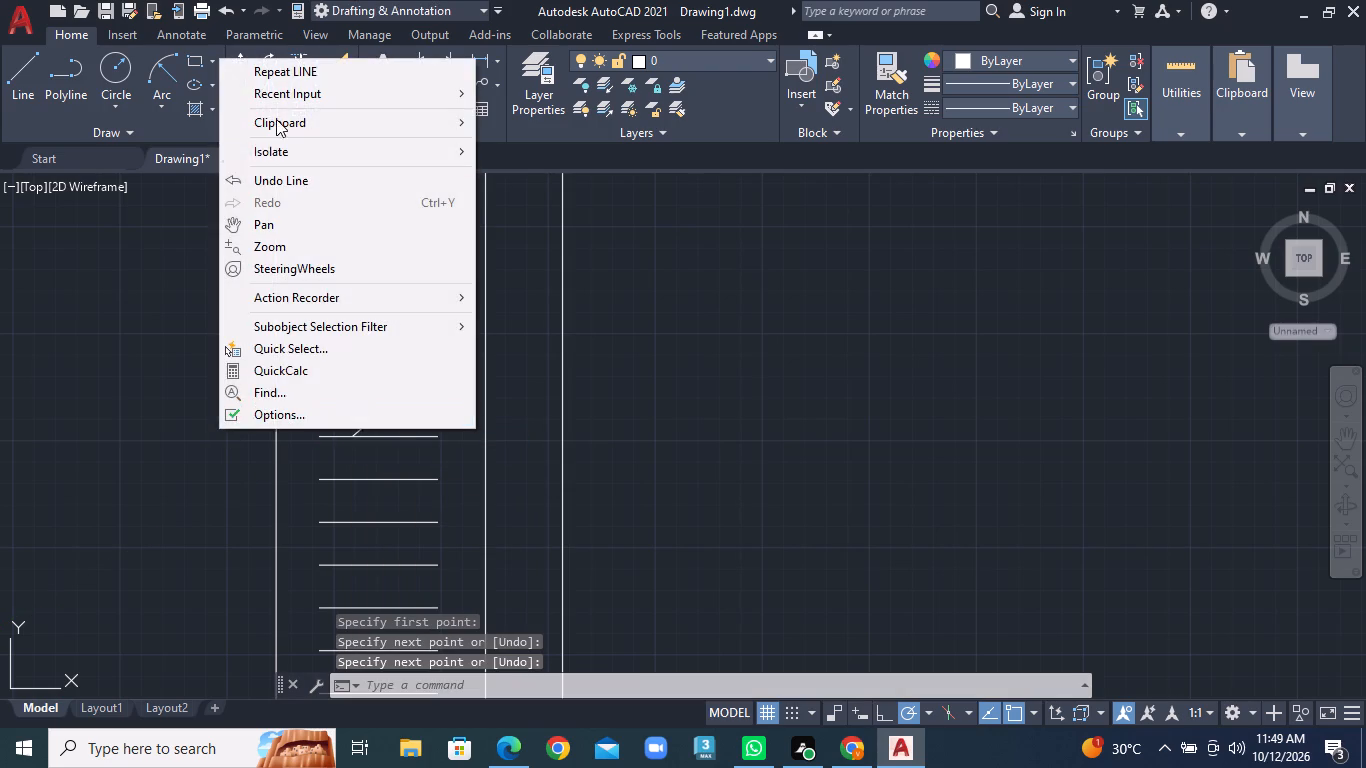
left_click(288, 72)
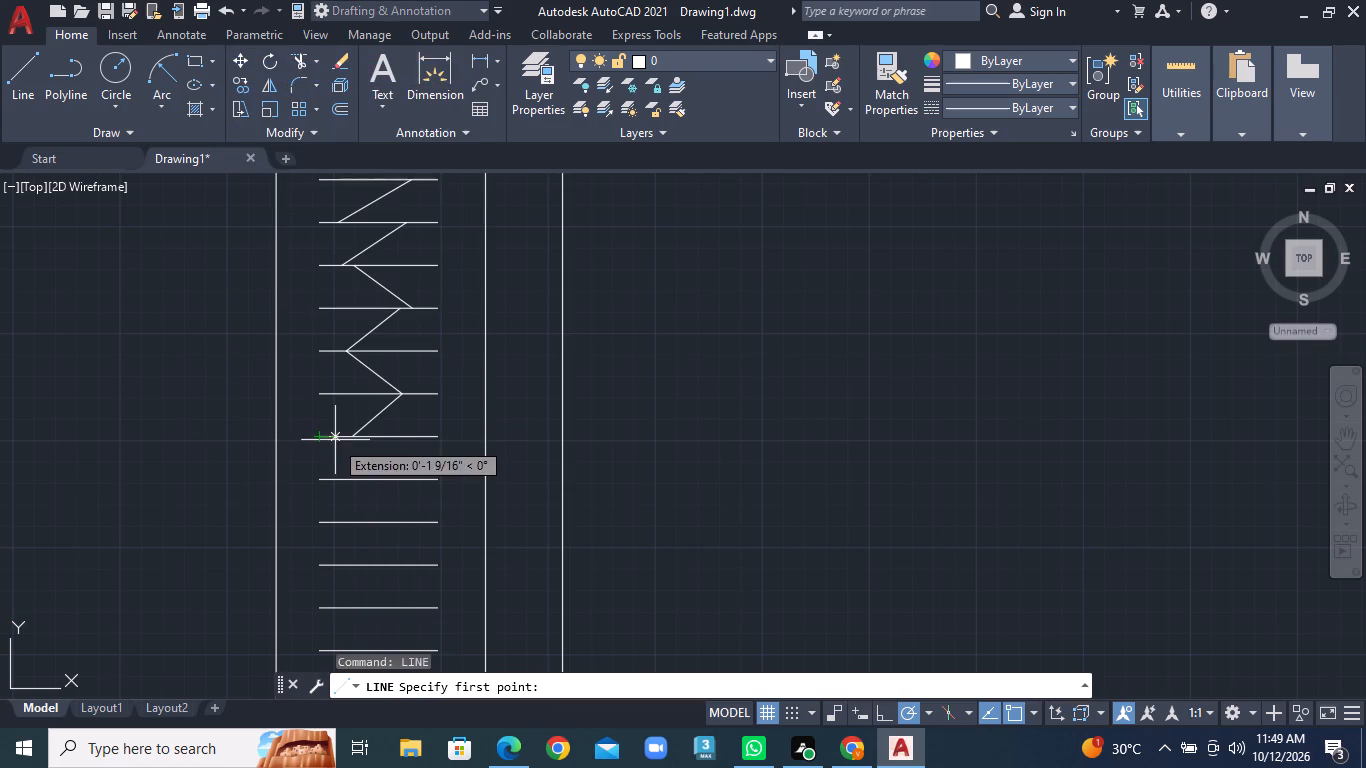
left_click(340, 439)
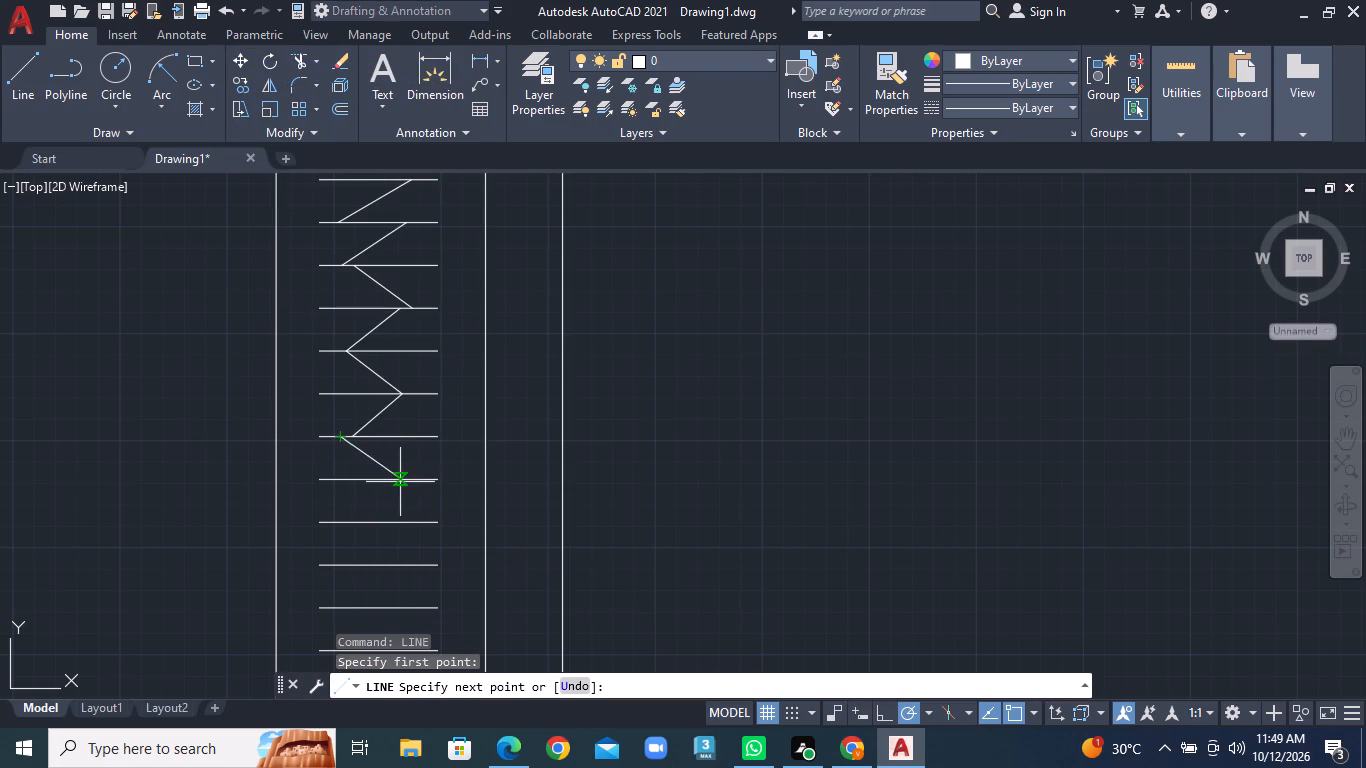
left_click(405, 477)
right_click(405, 477)
left_click(438, 480)
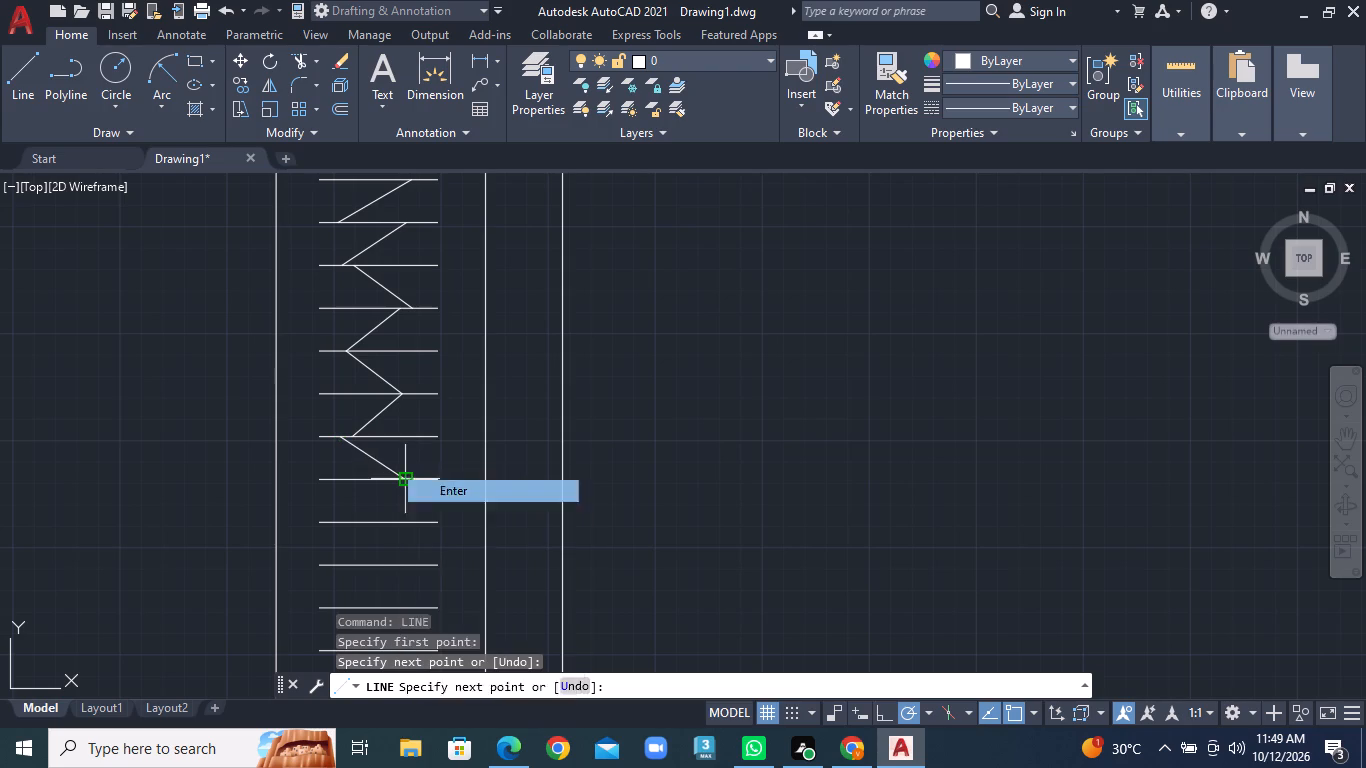
Draw a diagonal line from near the right end of the eighth short line down to near the left end of the ninth.
middle_click_drag(354, 514, 412, 395)
scroll(409, 405, "down", 2)
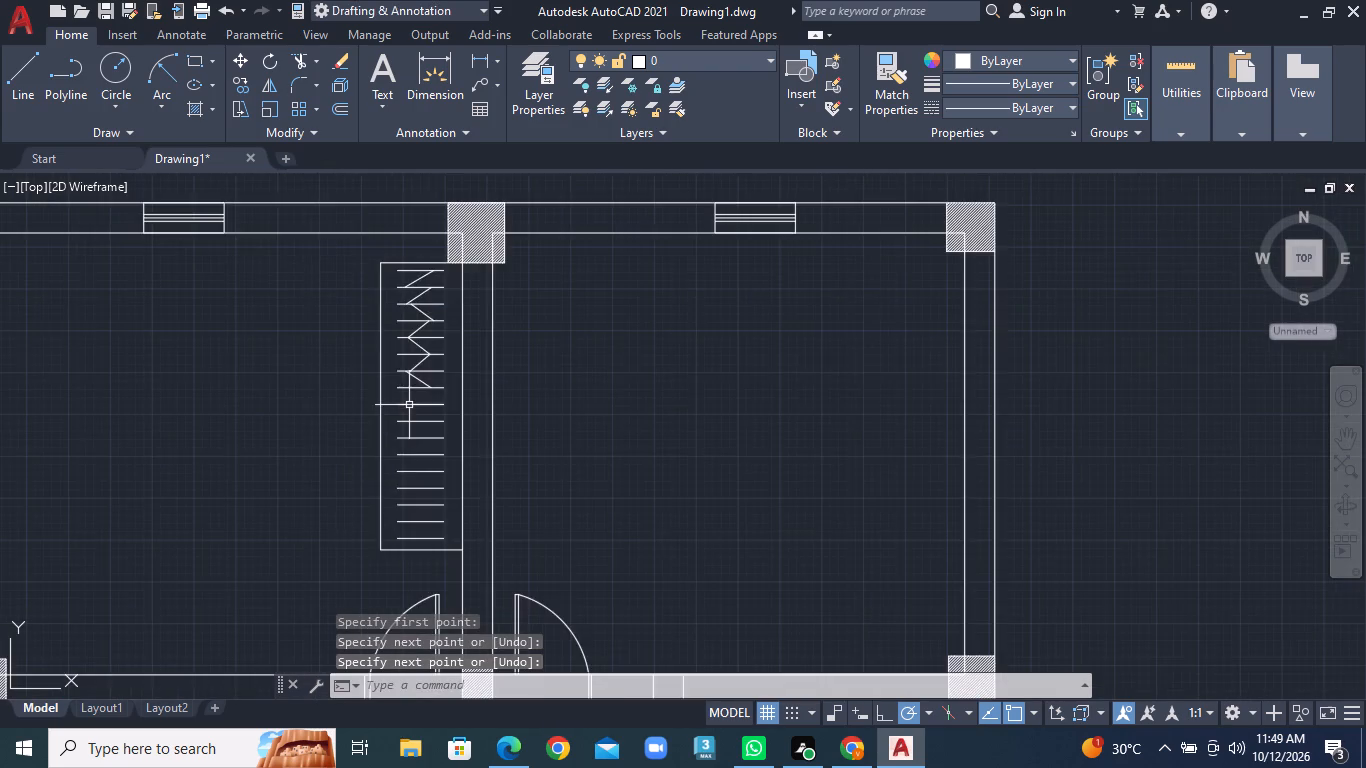
scroll(409, 405, "down", 2)
scroll(403, 403, "up", 3)
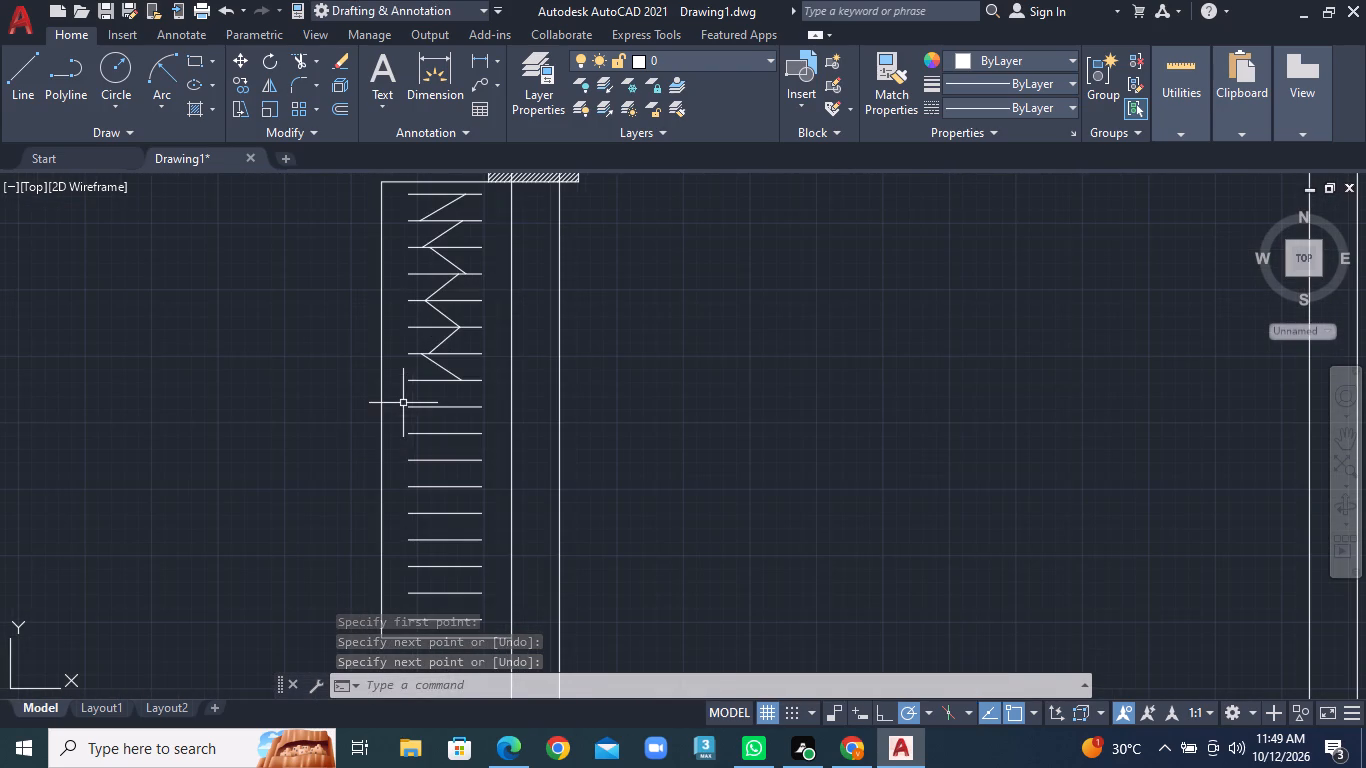
scroll(292, 409, "up", 1)
right_click(292, 409)
left_click(342, 57)
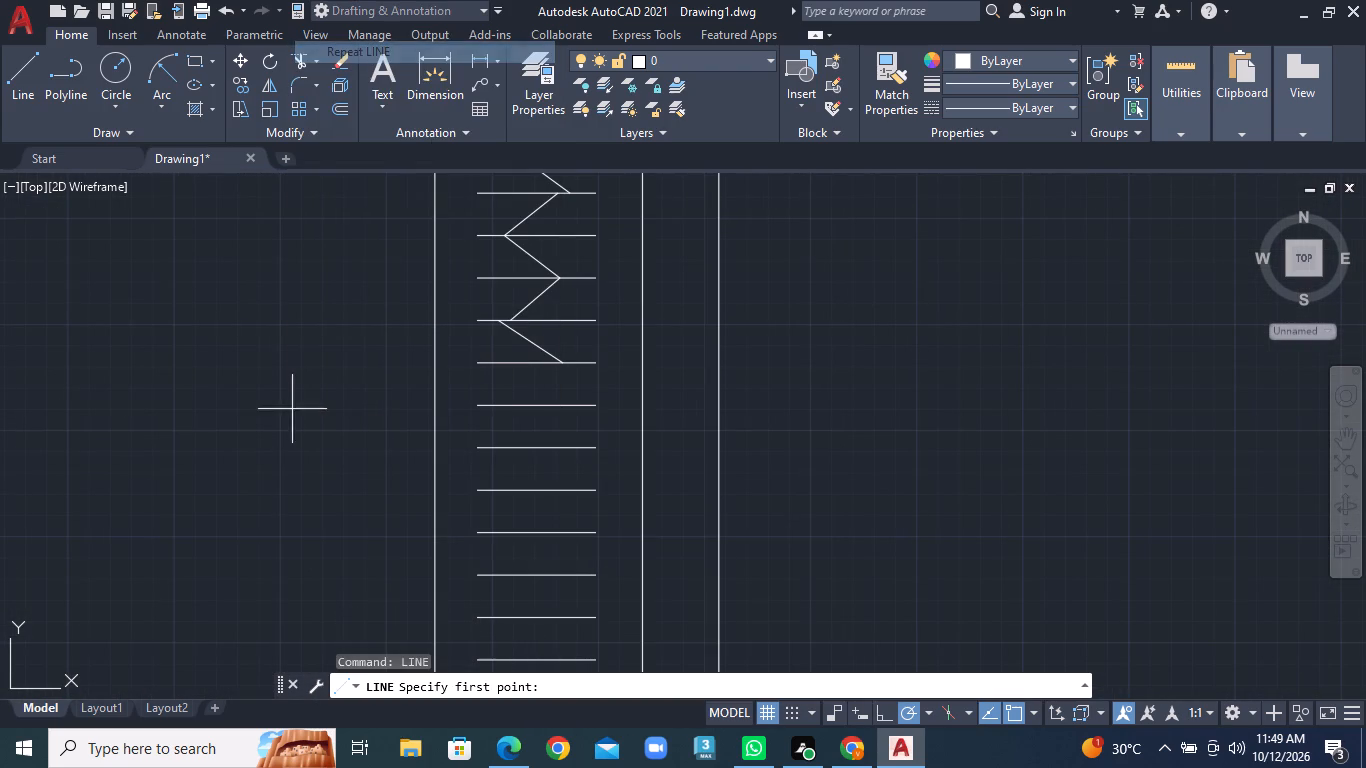
left_click(560, 369)
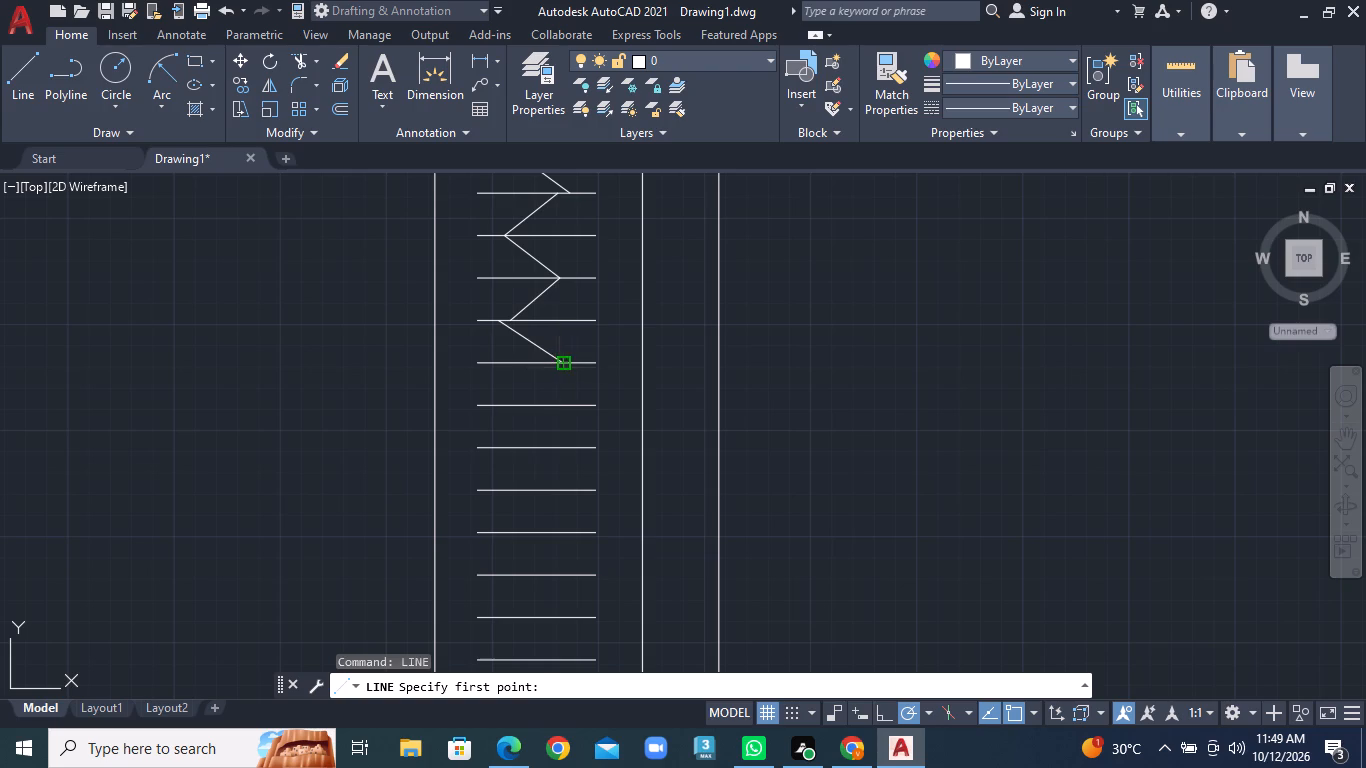
left_click(511, 409)
right_click(511, 409)
left_click(534, 417)
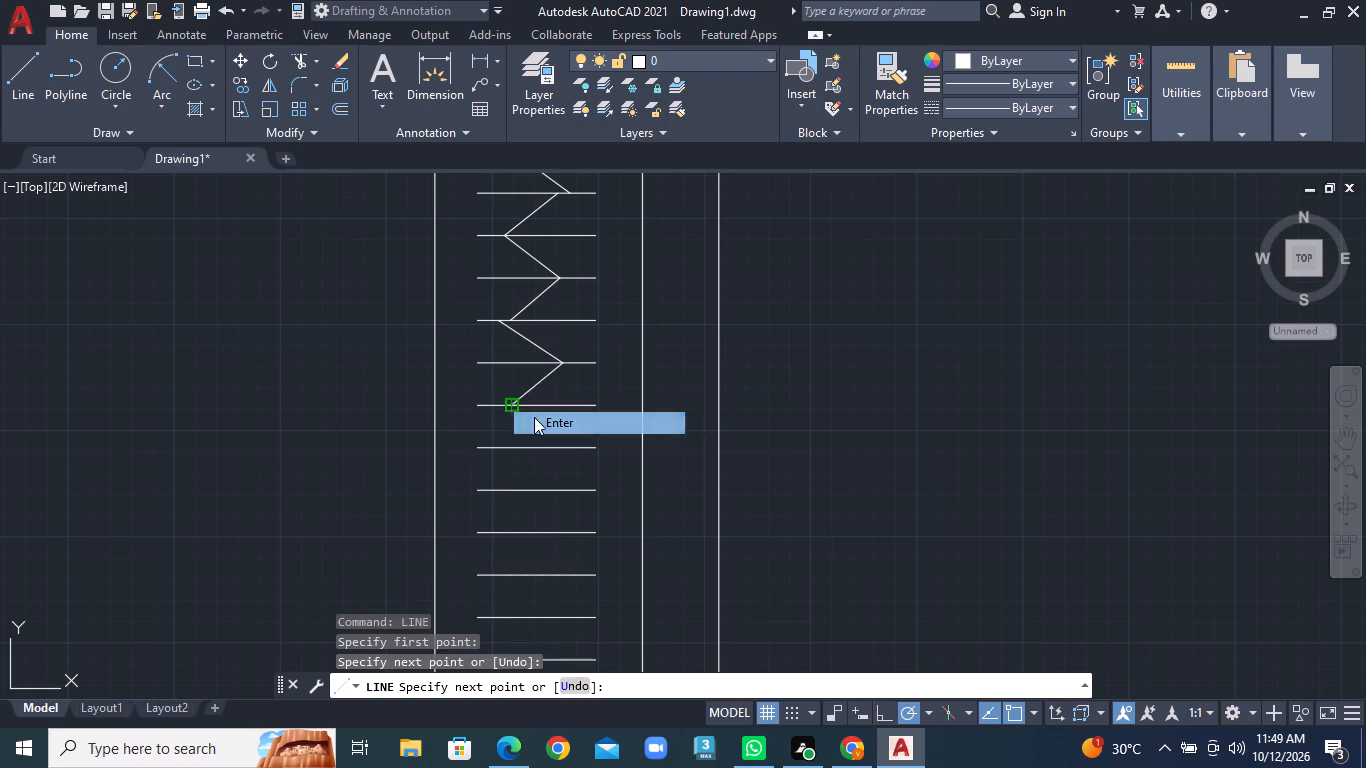
Draw two more diagonals: from the ninth short line's left side to the tenth's right, and down to the eleventh's left side.
right_click(279, 505)
left_click(326, 132)
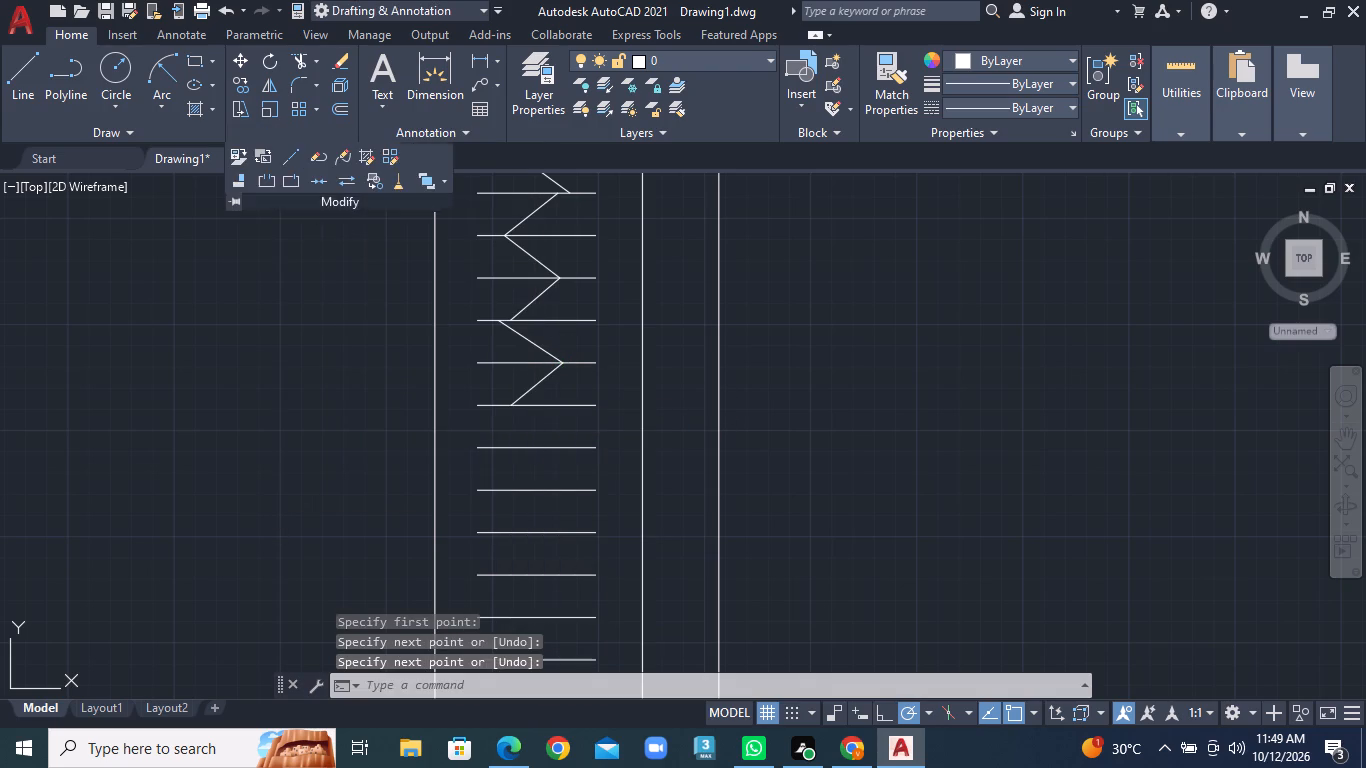
right_click(289, 435)
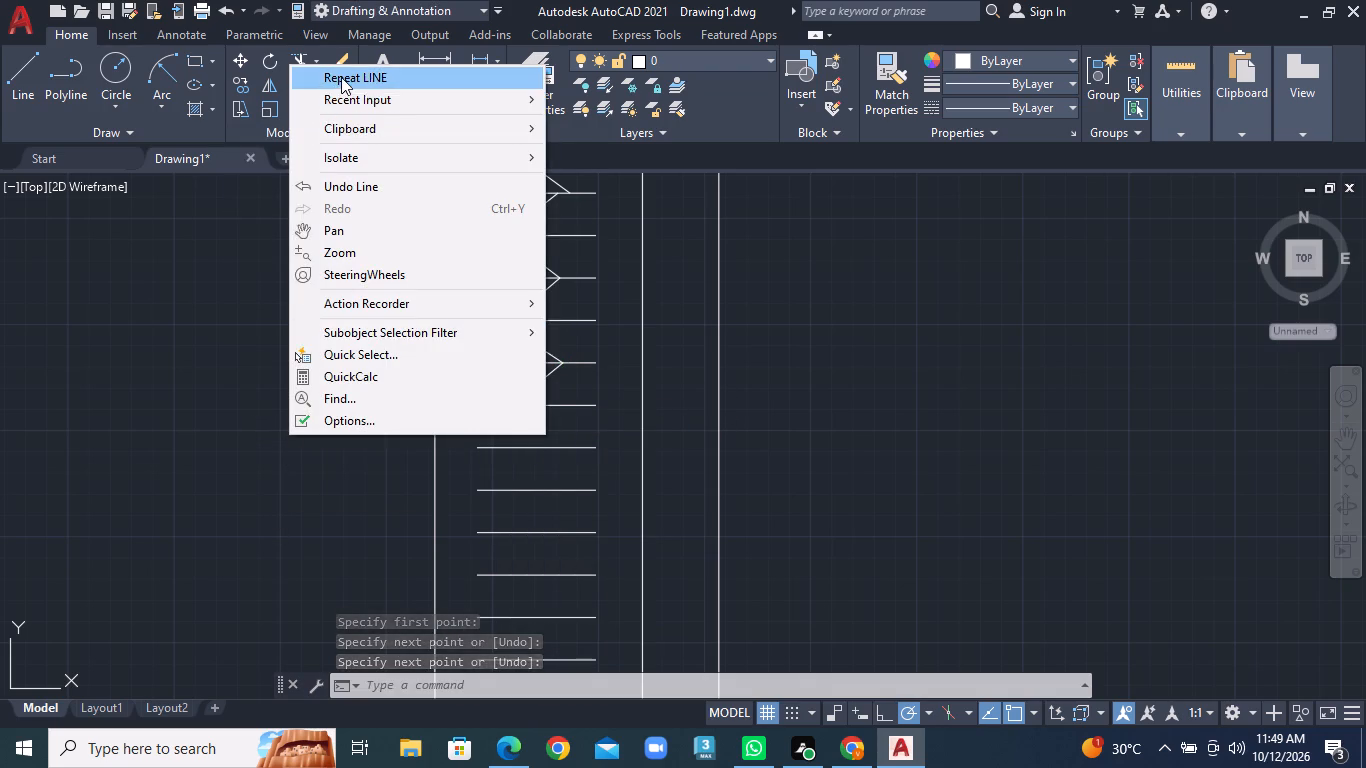
left_click(341, 77)
left_click(502, 405)
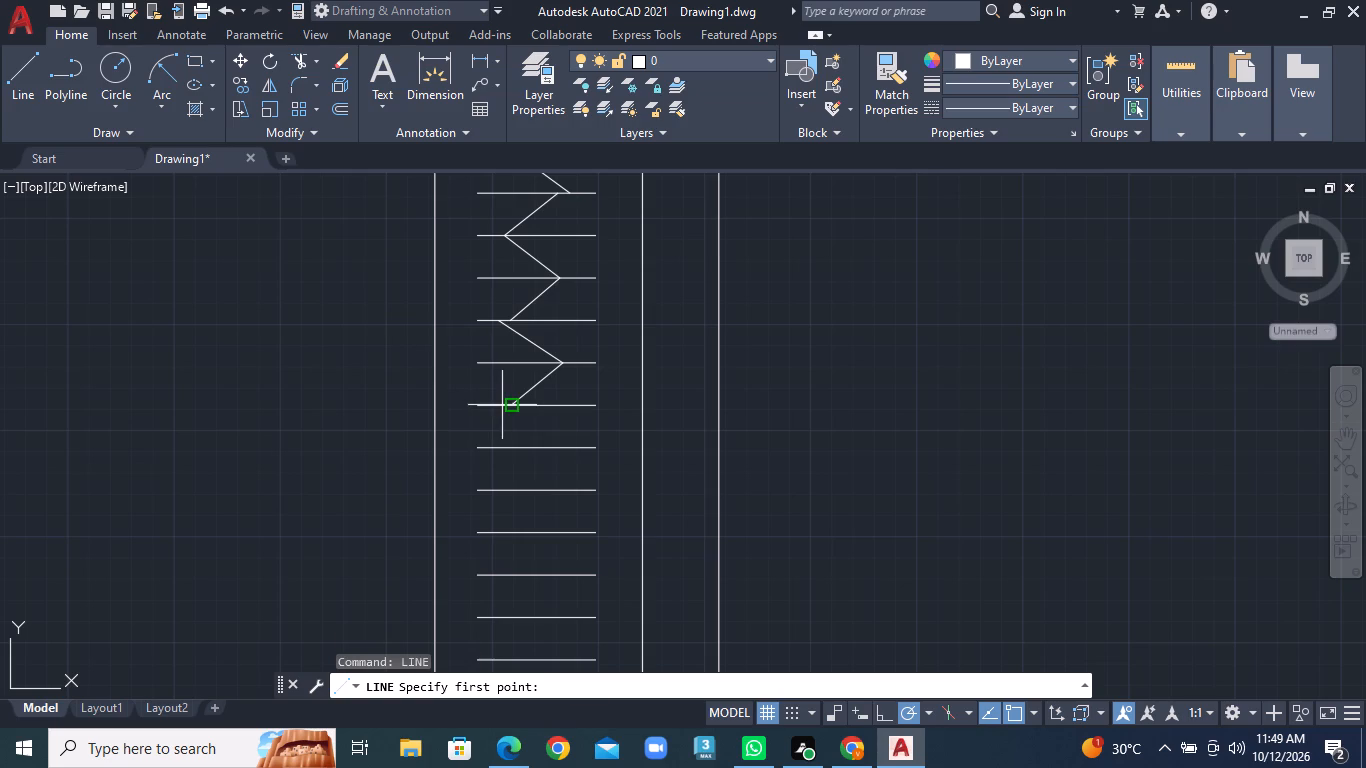
left_click(581, 447)
right_click(581, 447)
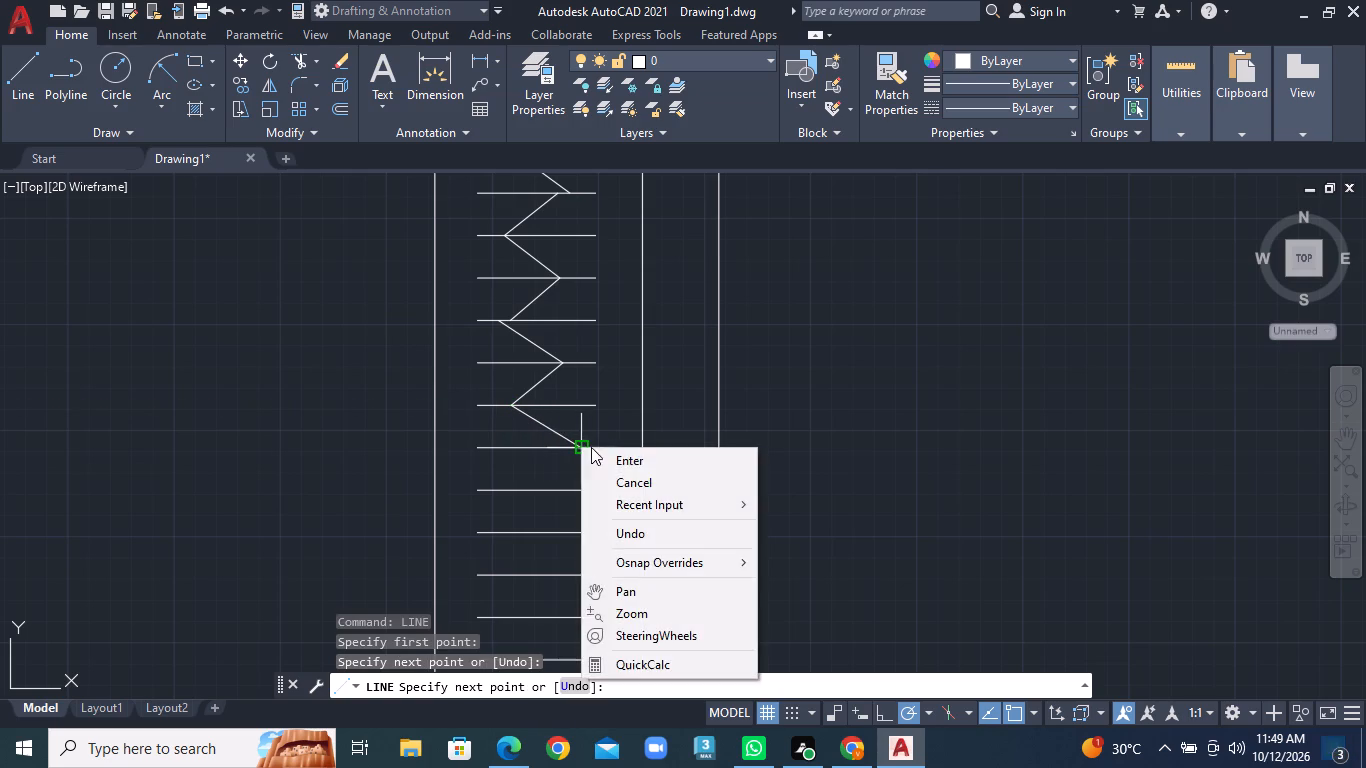
left_click(600, 452)
middle_click_drag(524, 473, 515, 384)
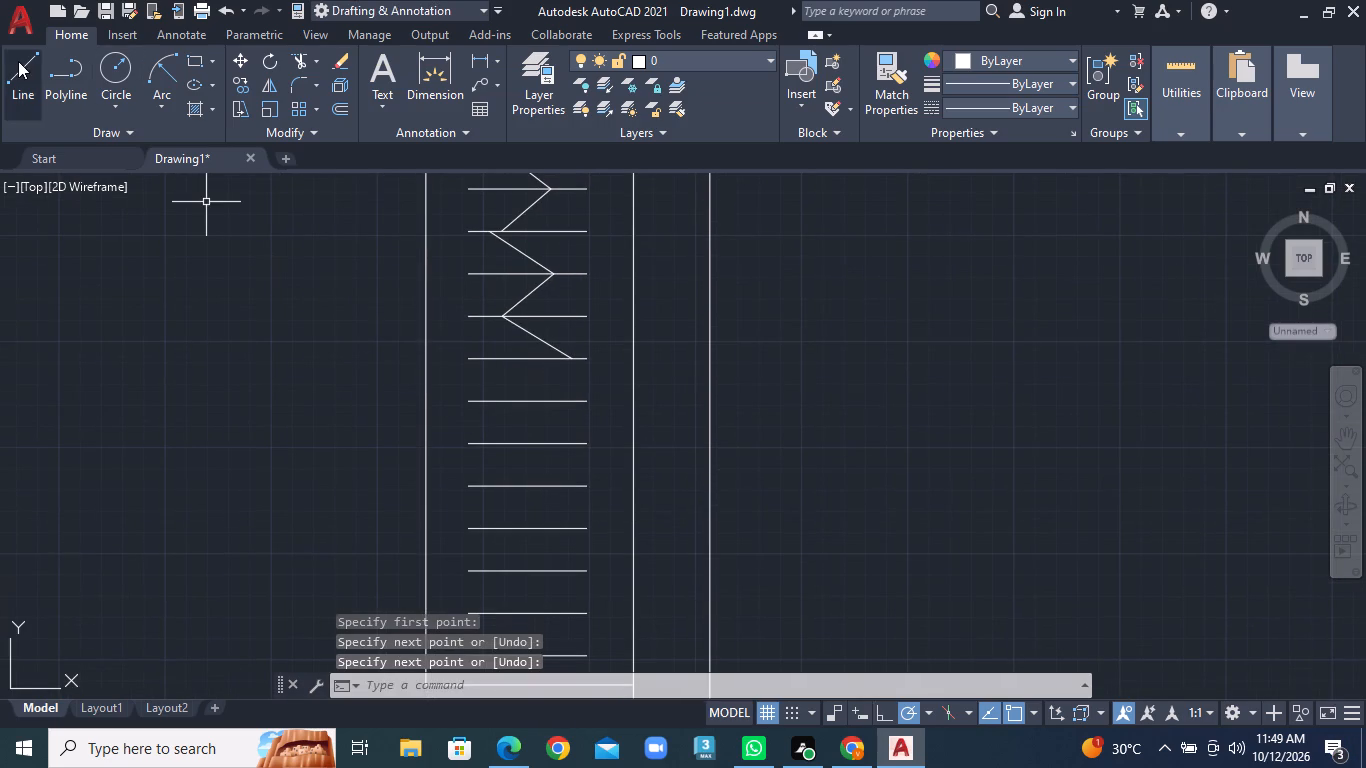
left_click(17, 64)
left_click(552, 360)
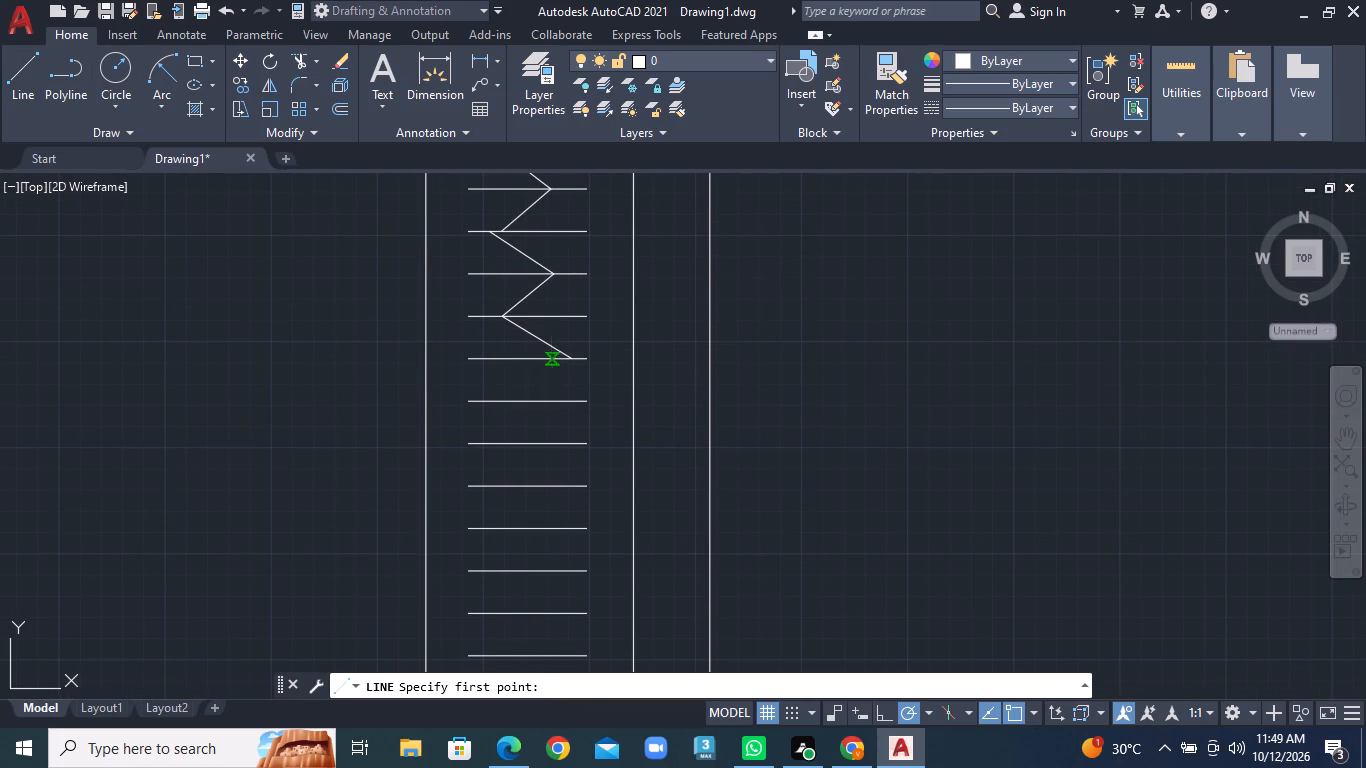
left_click(494, 399)
right_click(494, 399)
left_click(516, 405)
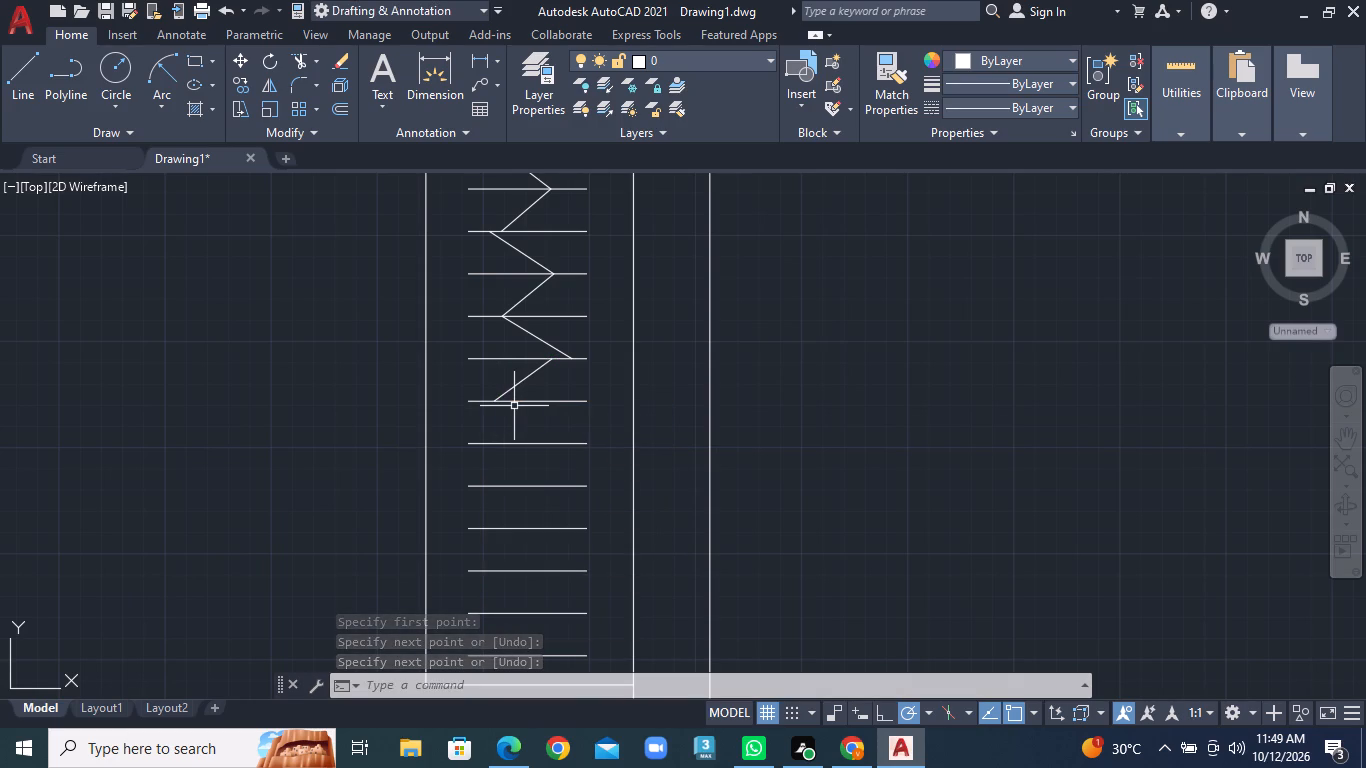
Draw two more diagonals: from the eleventh short line's left side to the twelfth's right side, and down to the thirteenth's left side.
right_click(234, 344)
left_click(289, 358)
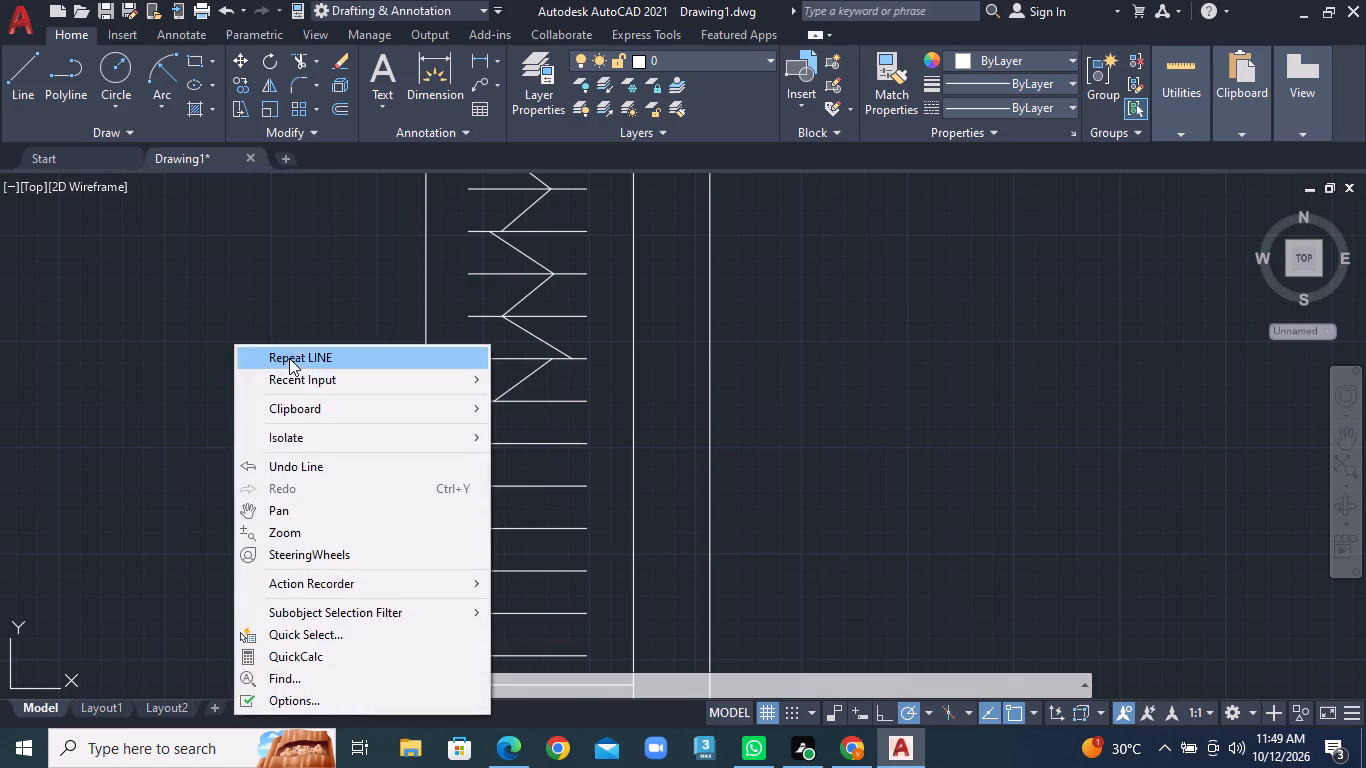
left_click(502, 404)
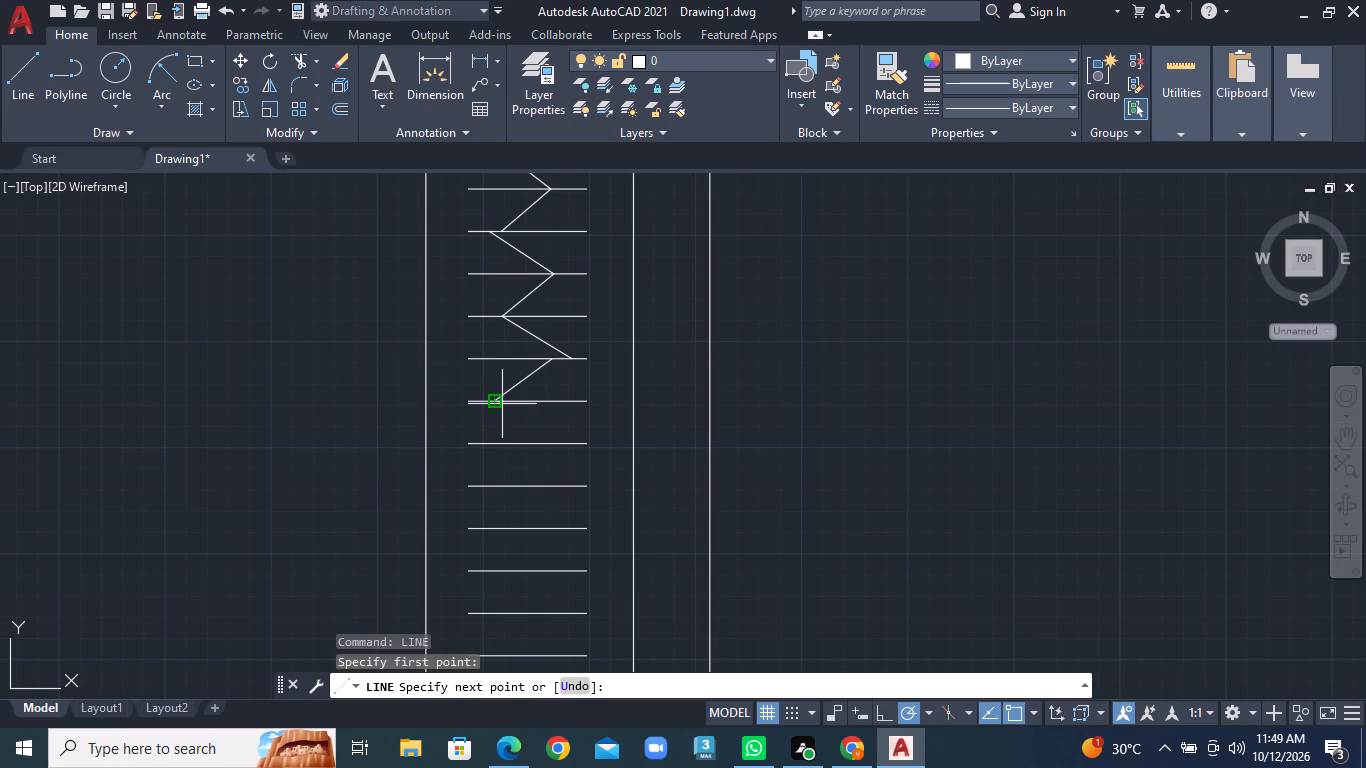
left_click(551, 434)
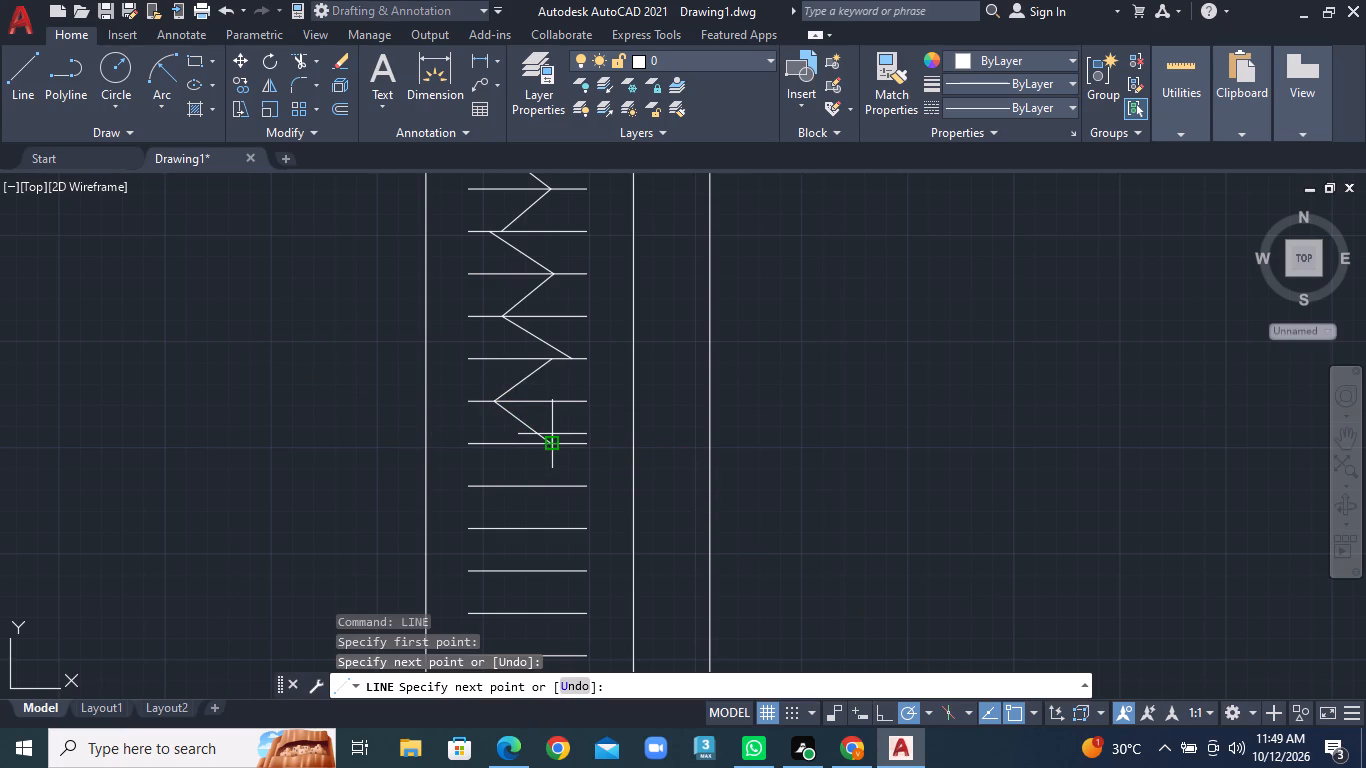
right_click(552, 434)
left_click(599, 440)
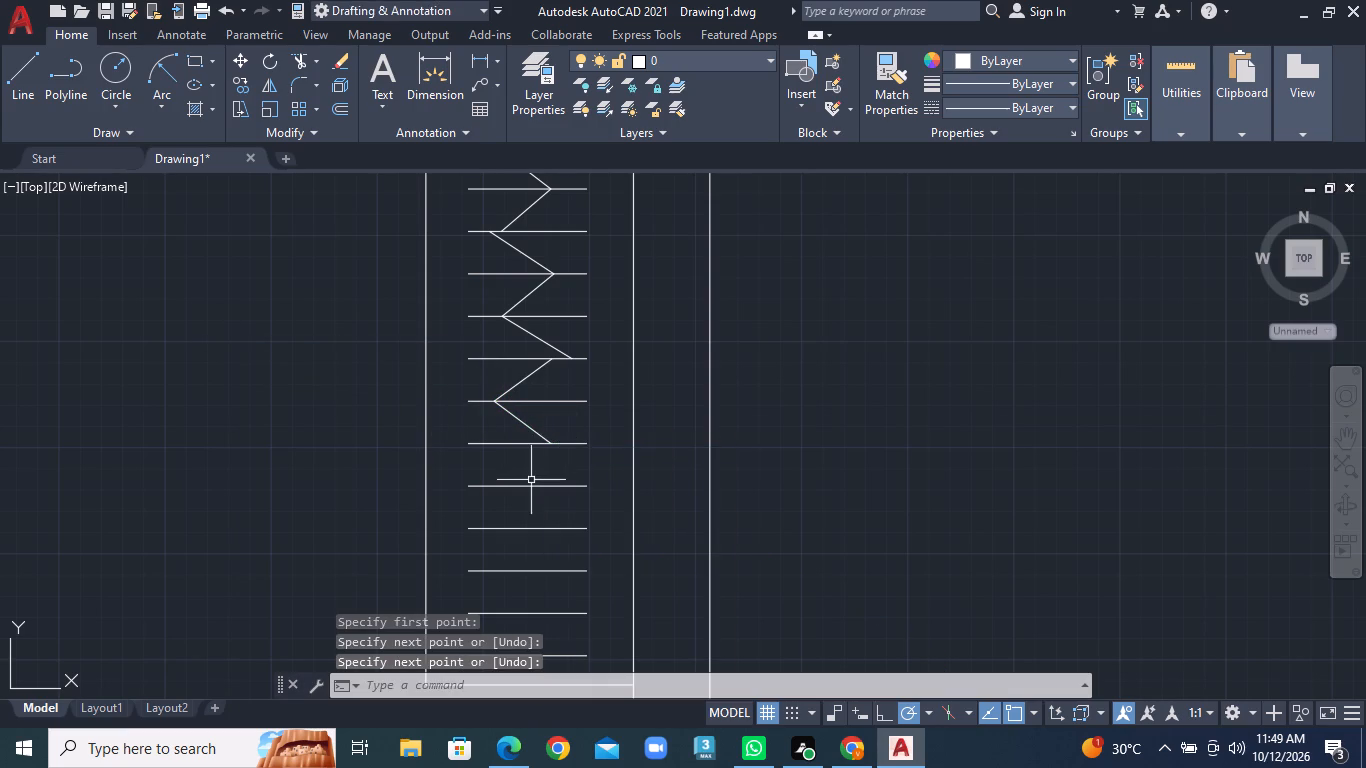
middle_click_drag(530, 481, 533, 355)
left_click(31, 87)
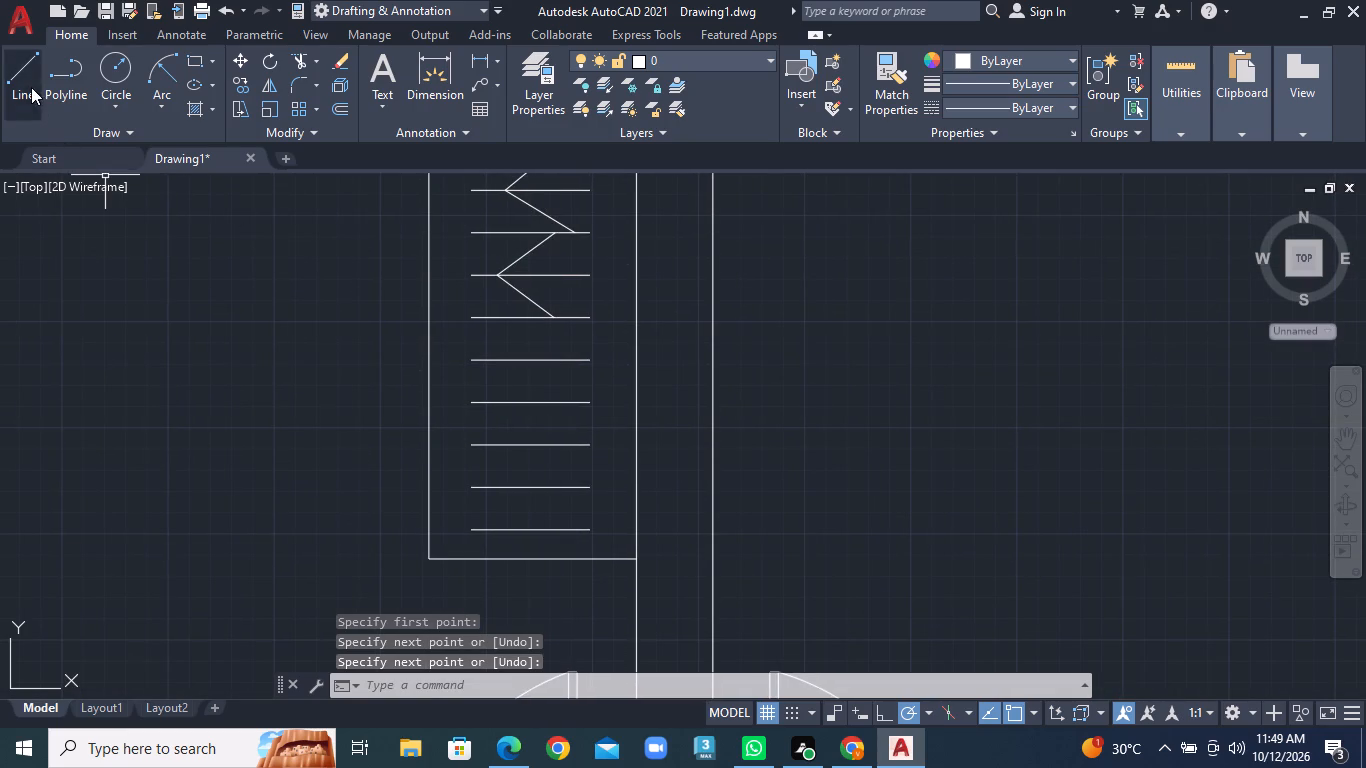
left_click(567, 318)
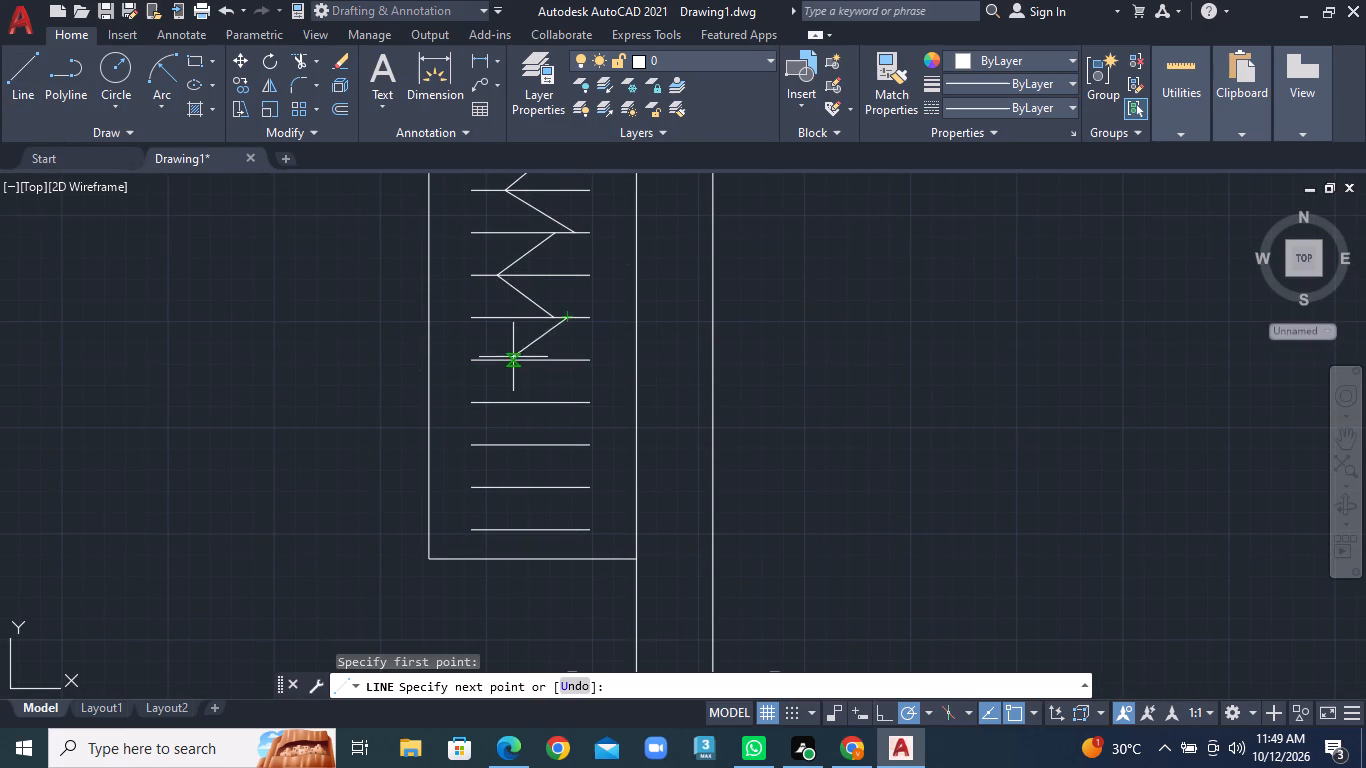
left_click(502, 362)
right_click(502, 362)
left_click(537, 384)
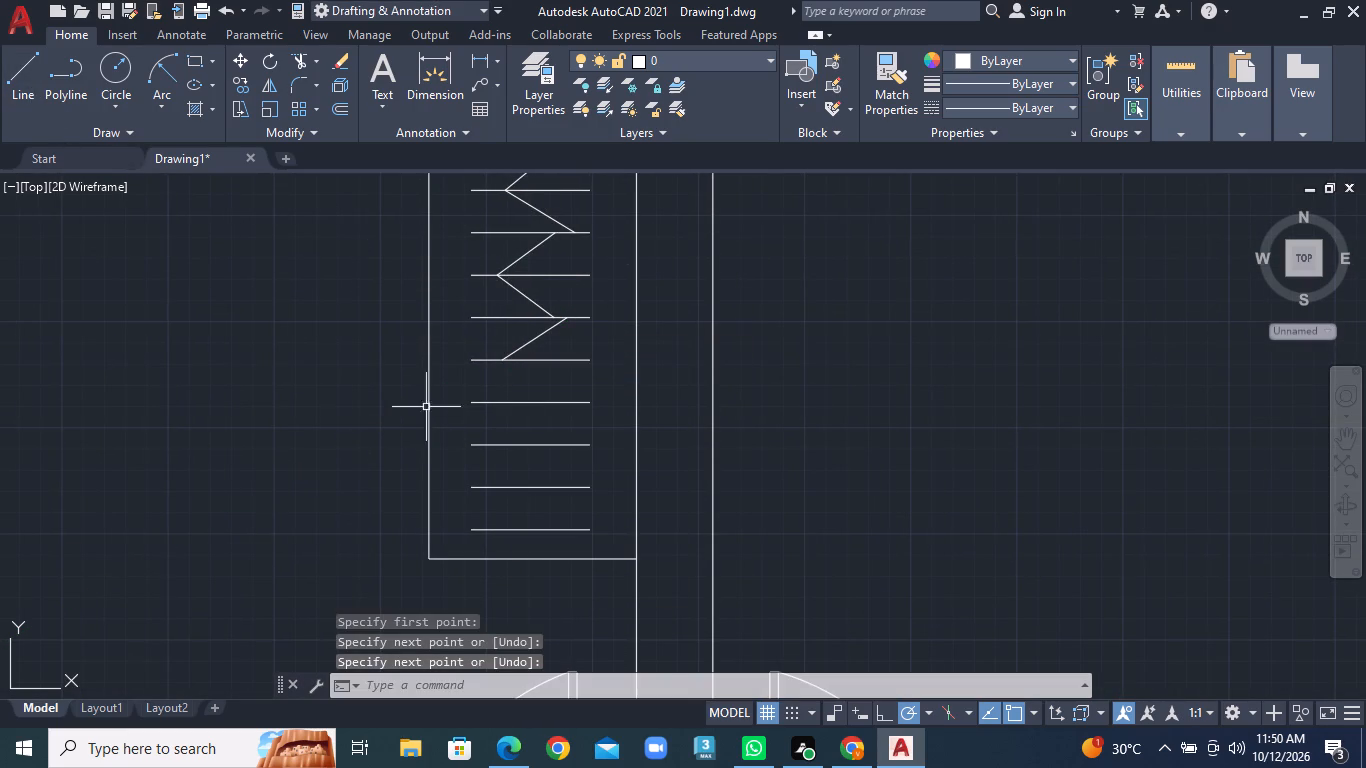
Continue the zigzag with diagonals from the thirteenth short line's left side to the fourteenth's right, and down to the fifteenth's left side.
right_click(374, 440)
left_click(434, 70)
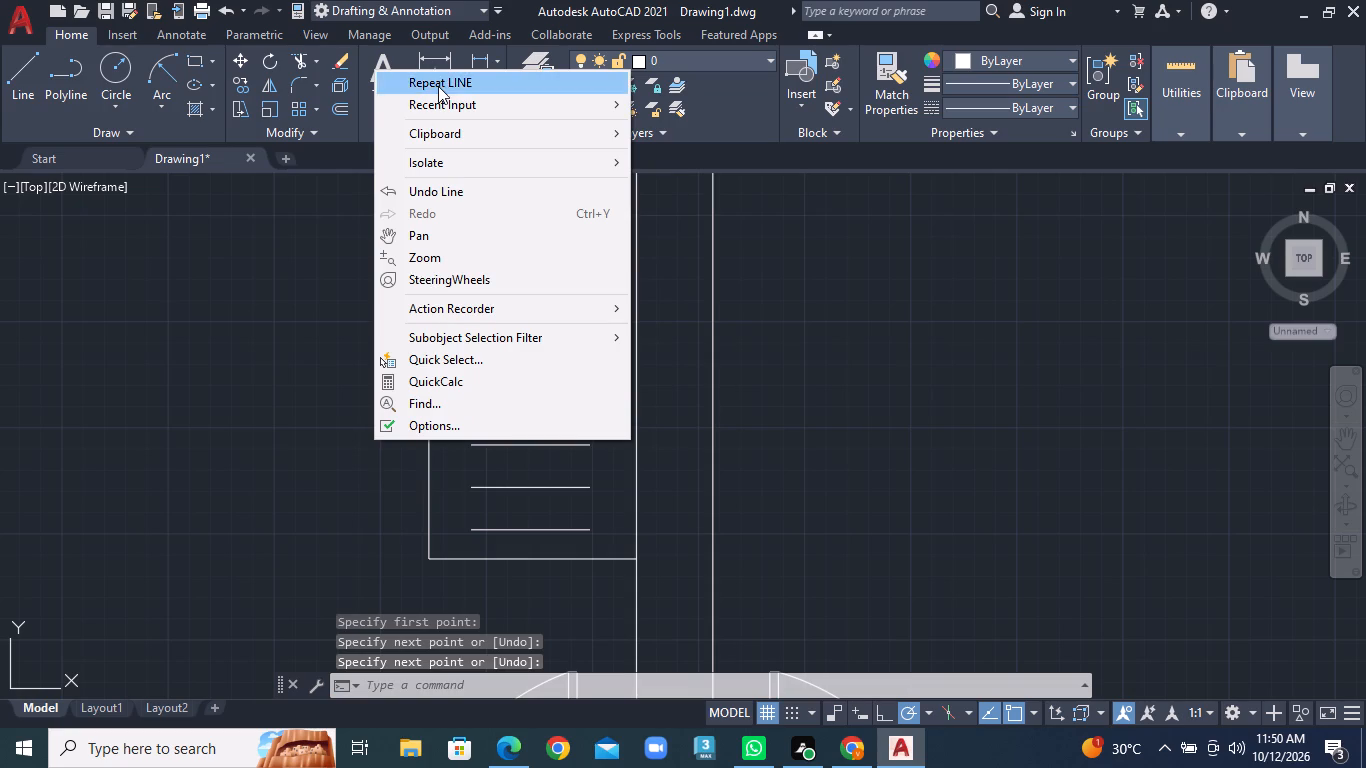
left_click(438, 86)
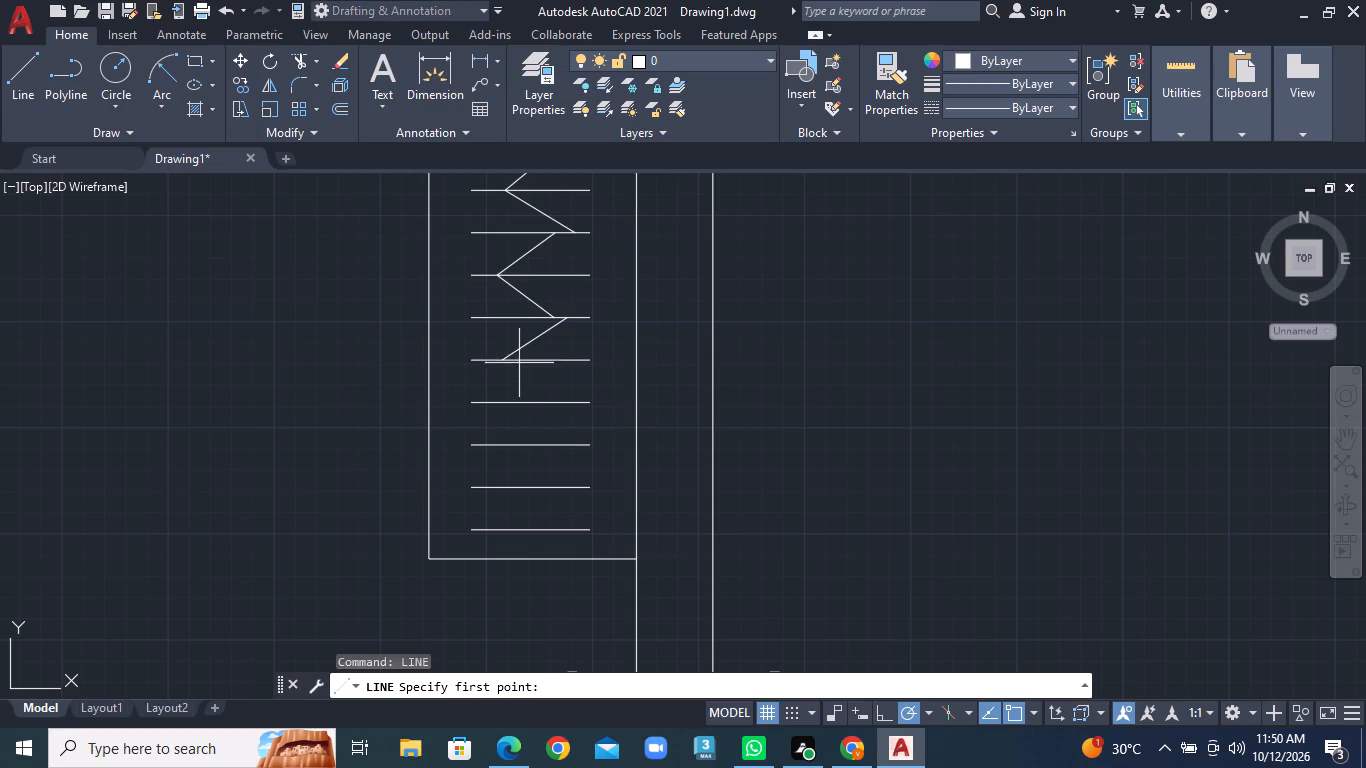
left_click(518, 362)
left_click(570, 401)
right_click(570, 401)
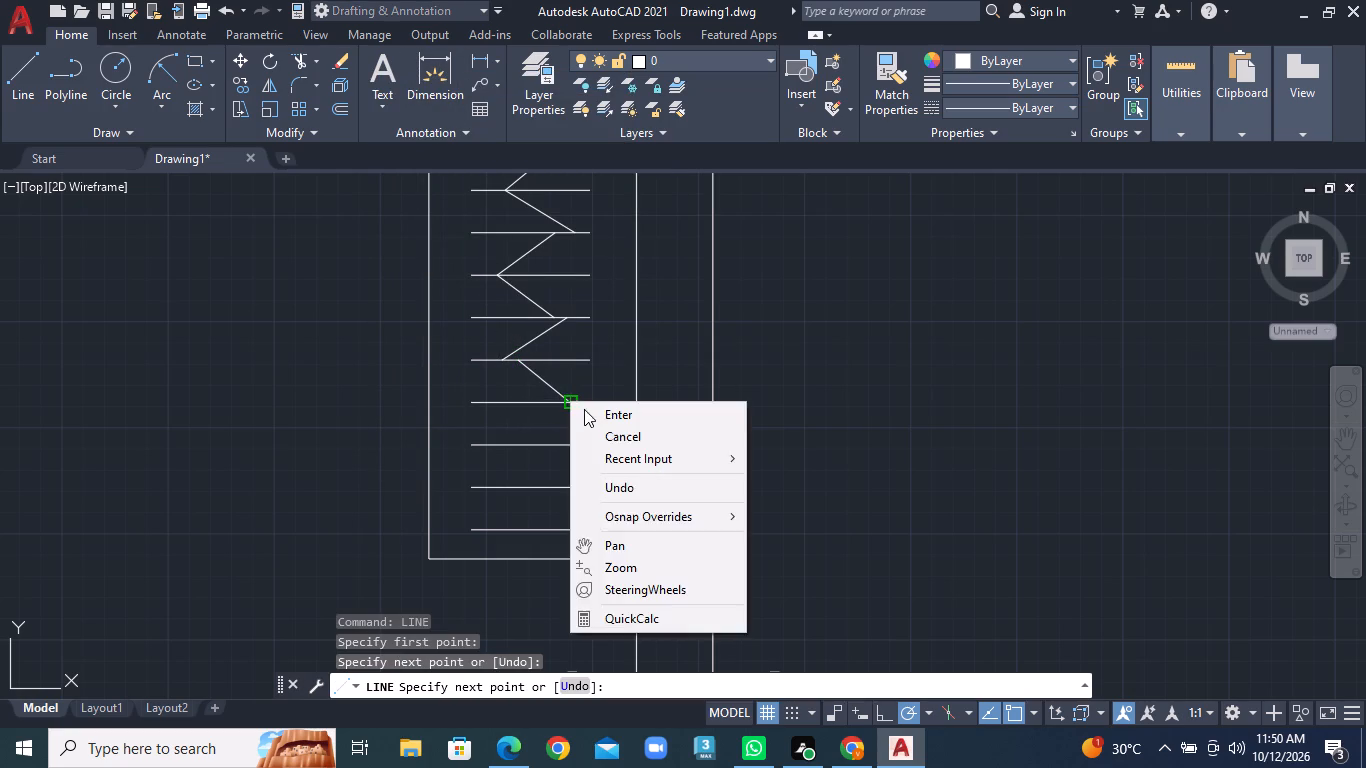
left_click(592, 413)
right_click(363, 364)
left_click(420, 376)
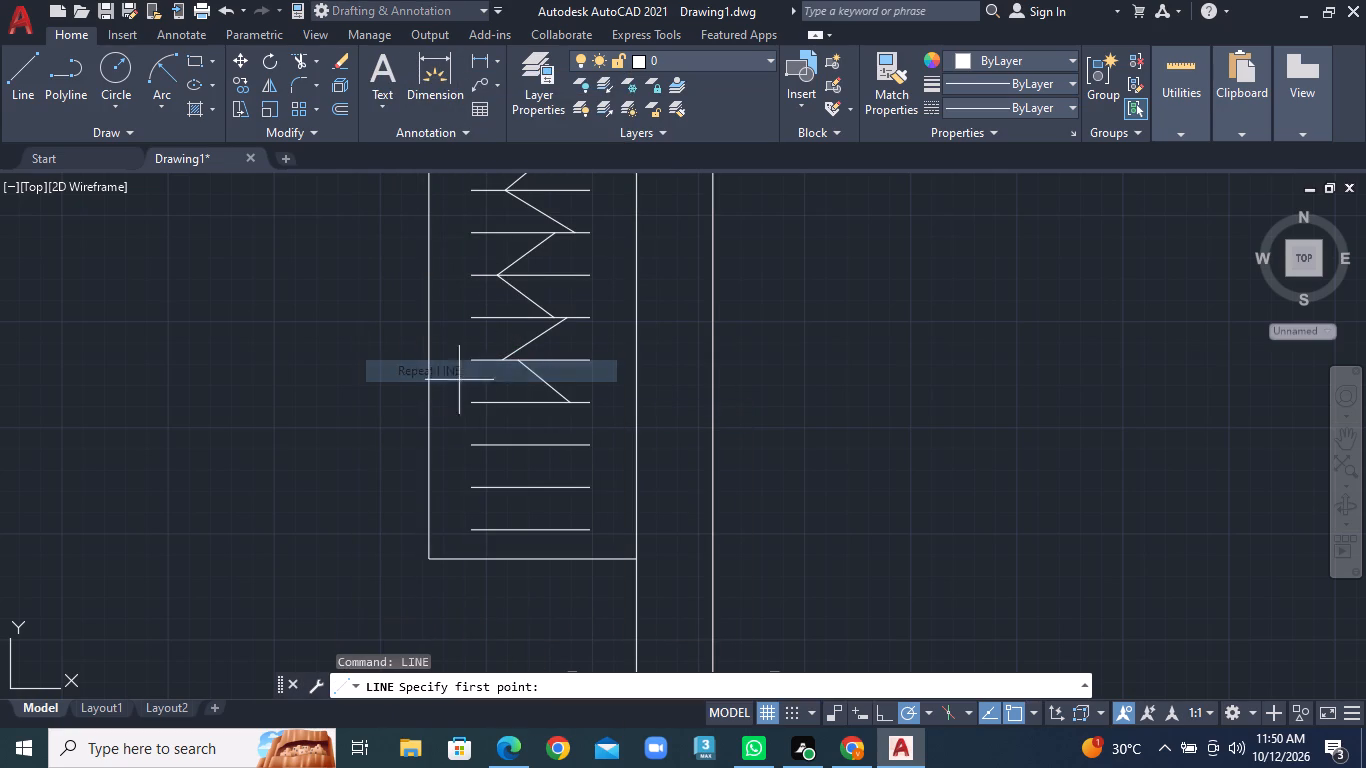
left_click(575, 404)
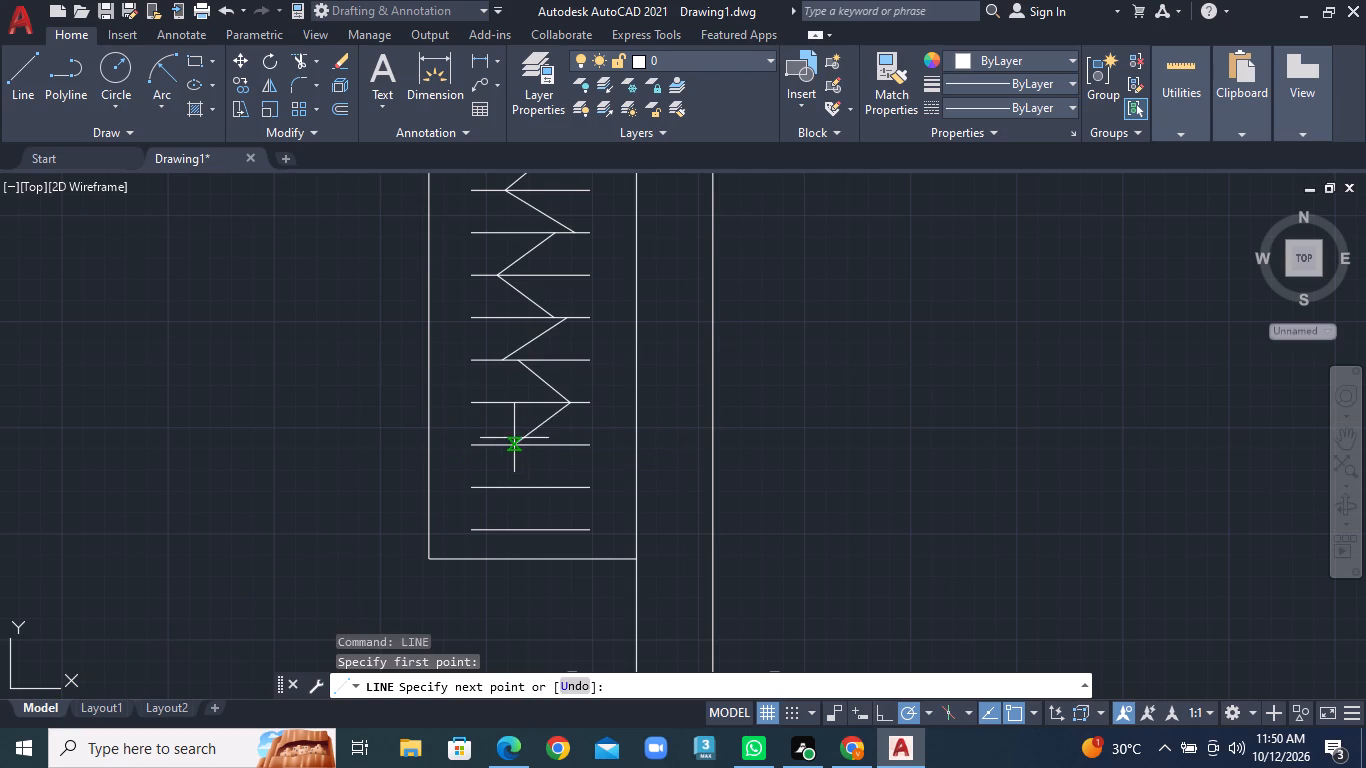
left_click(502, 444)
right_click(502, 444)
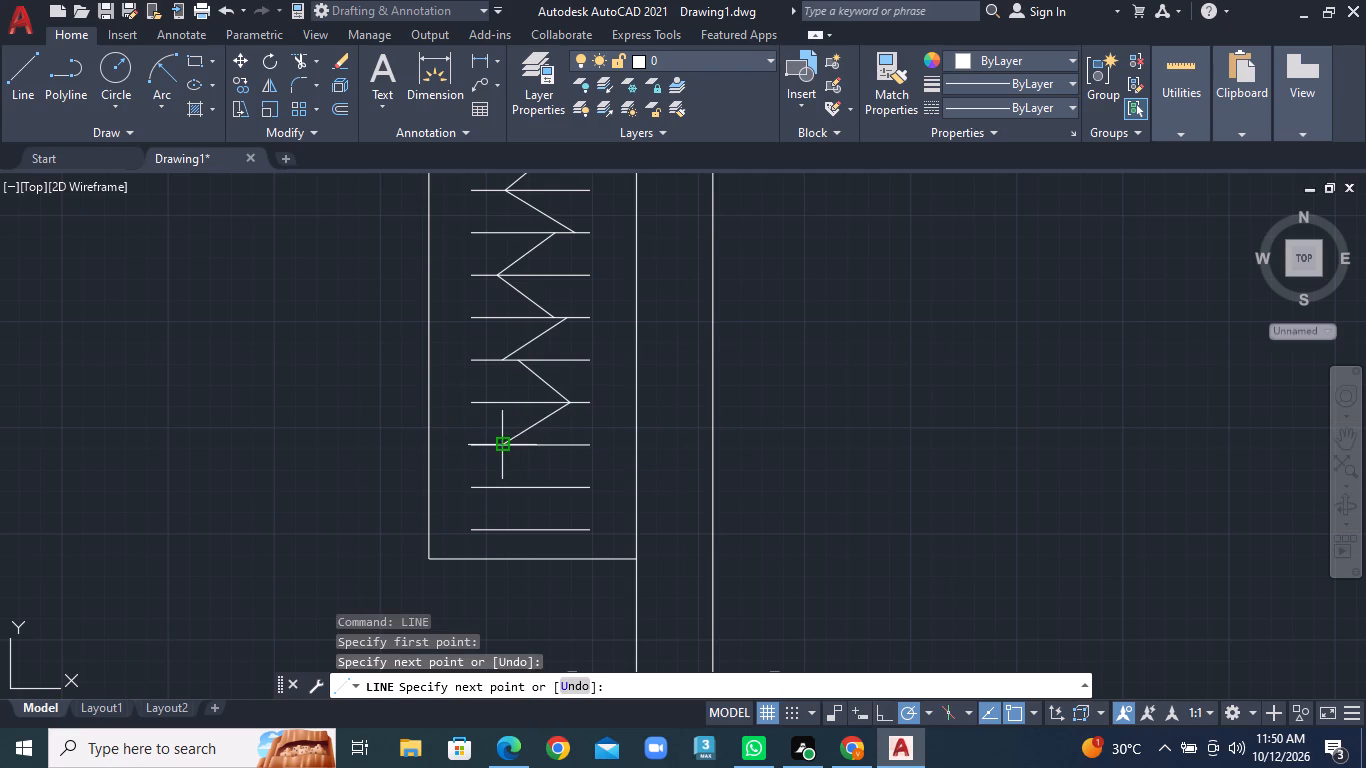
left_click(537, 449)
Finish the zigzag with diagonals from the fifteenth short line's left side to the sixteenth's right, and down to the last line's left side.
right_click(320, 385)
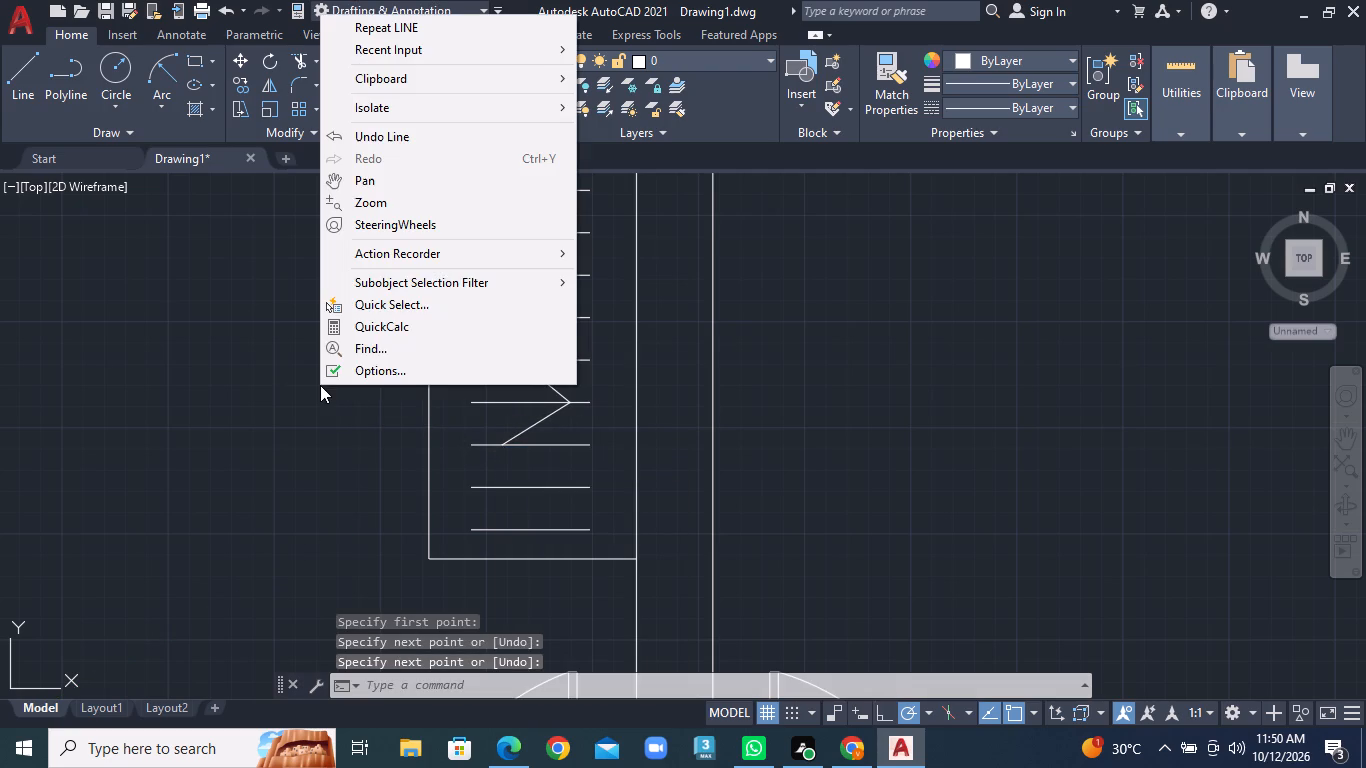
left_click(383, 33)
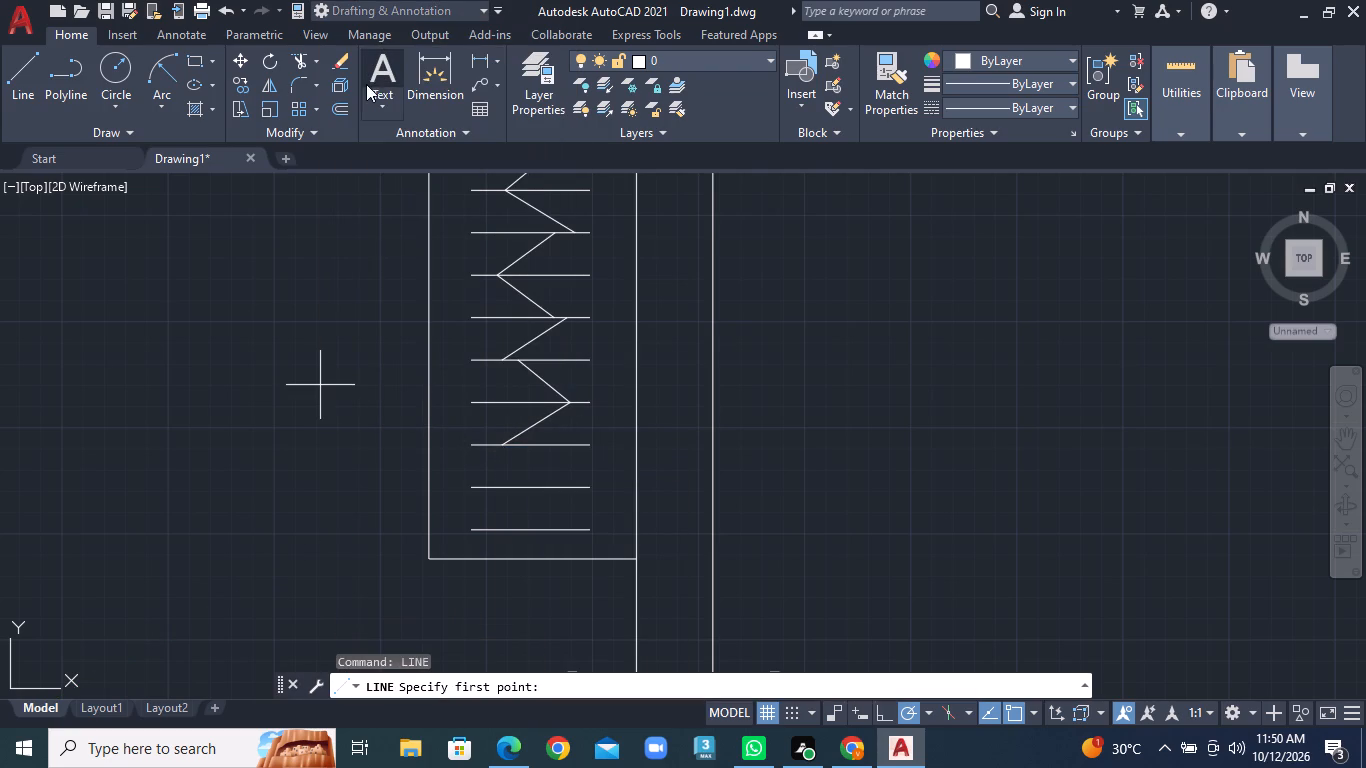
left_click(499, 446)
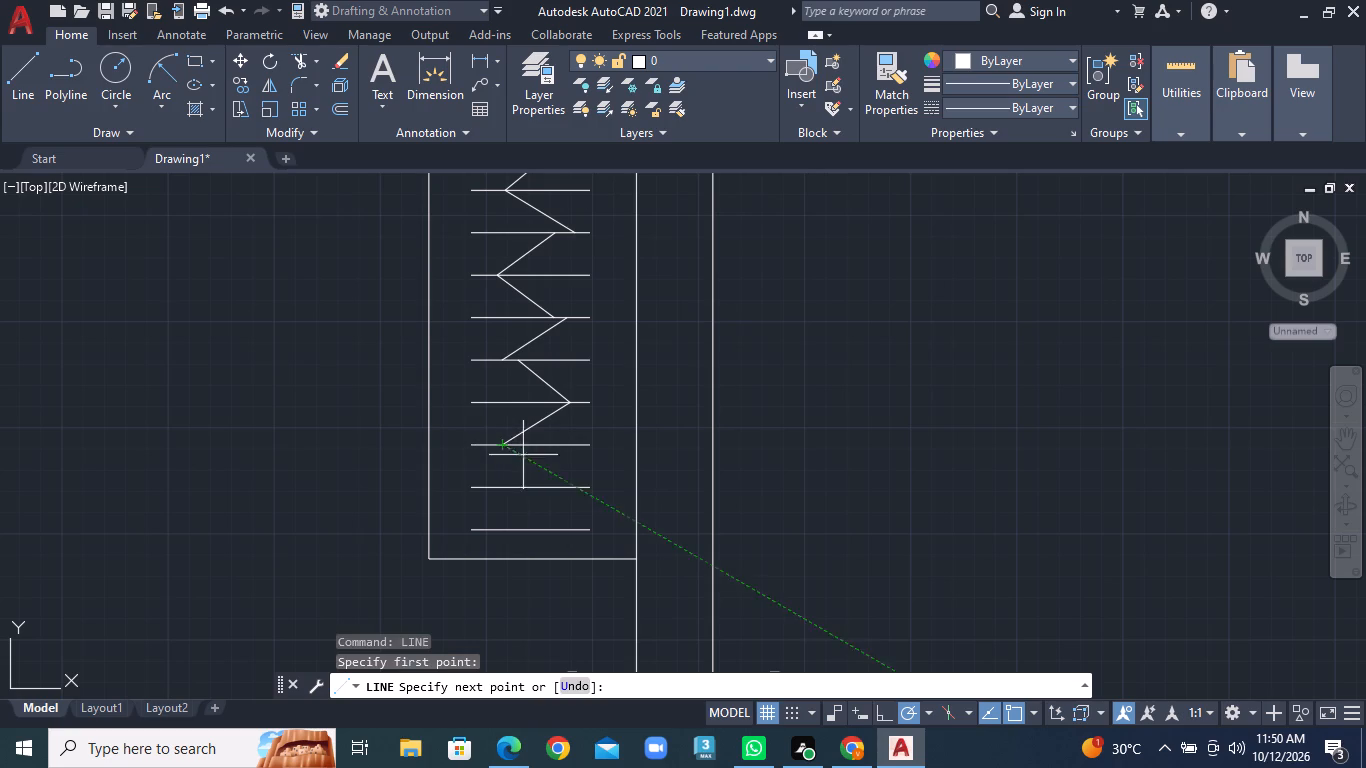
left_click(561, 488)
right_click(561, 488)
left_click(585, 490)
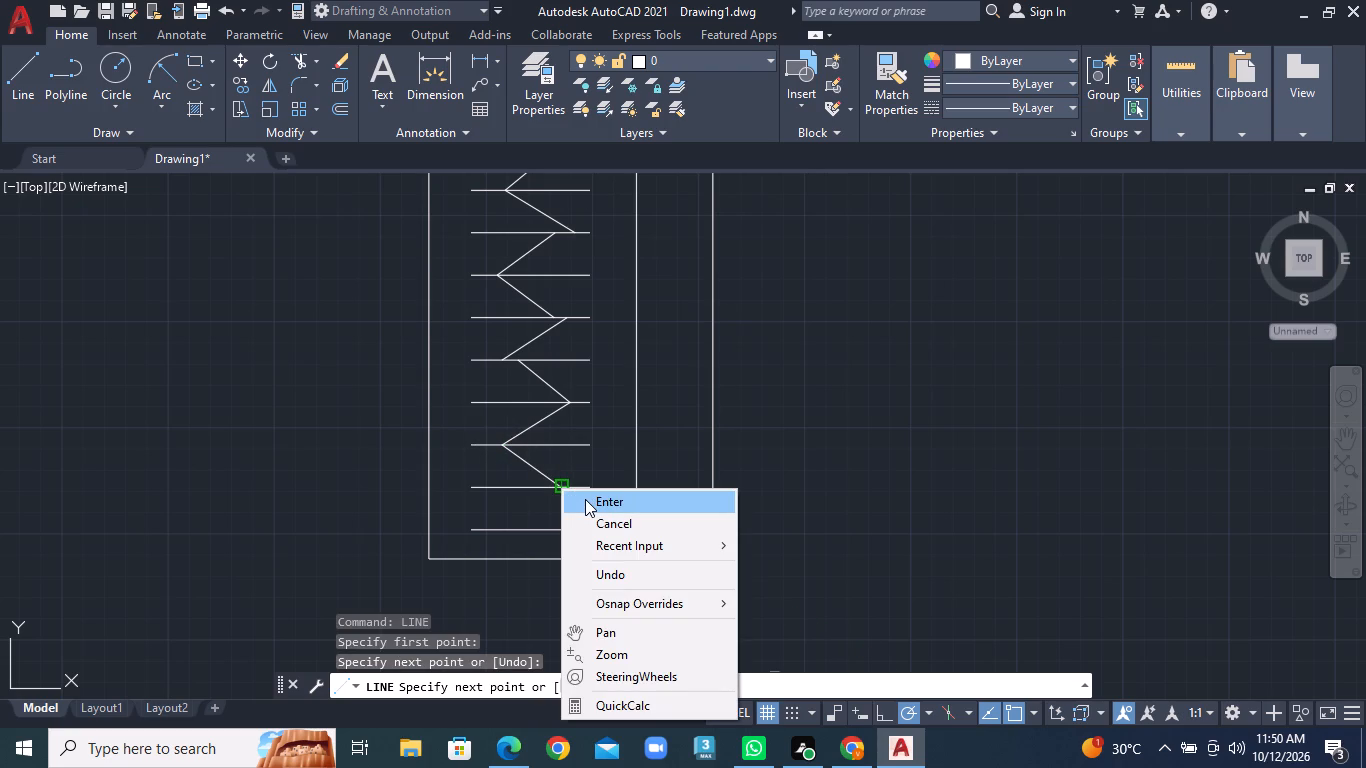
left_click(595, 502)
left_click(37, 85)
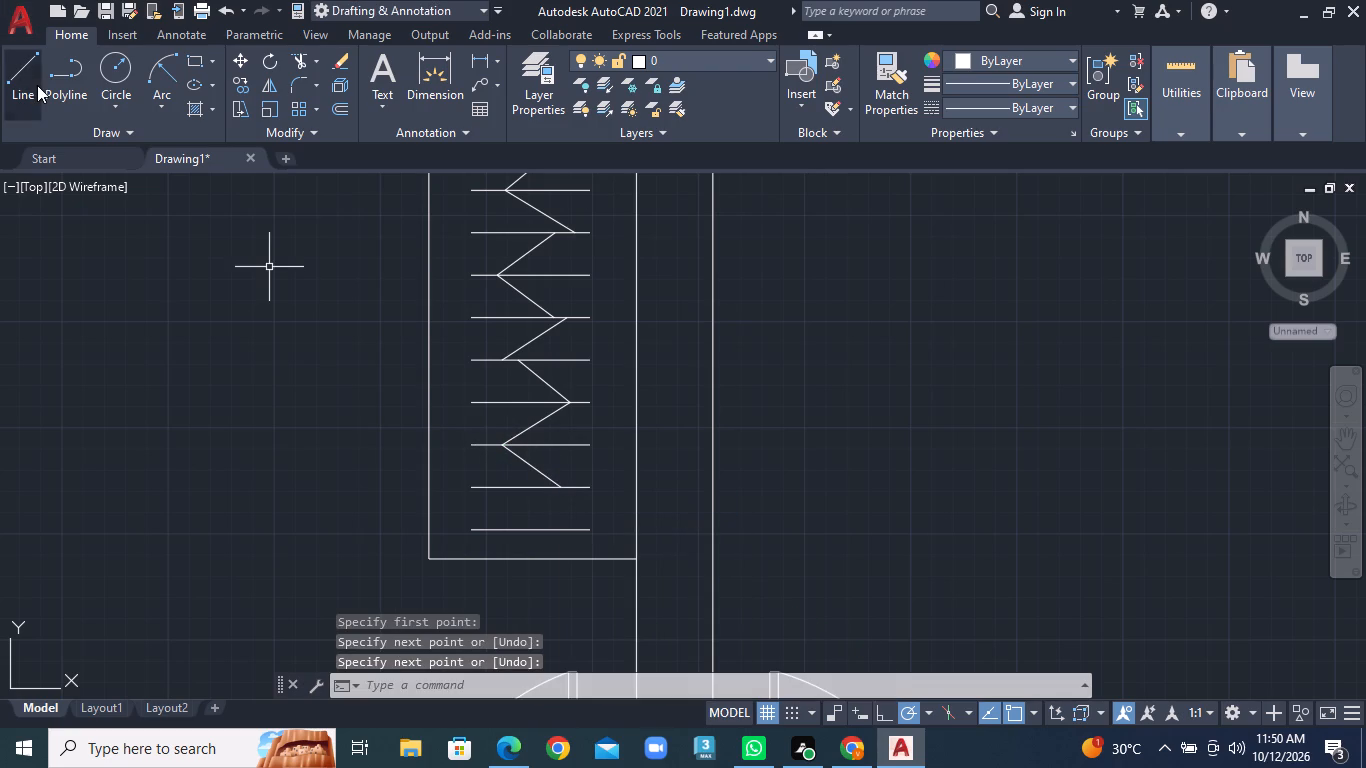
left_click(556, 486)
left_click(496, 532)
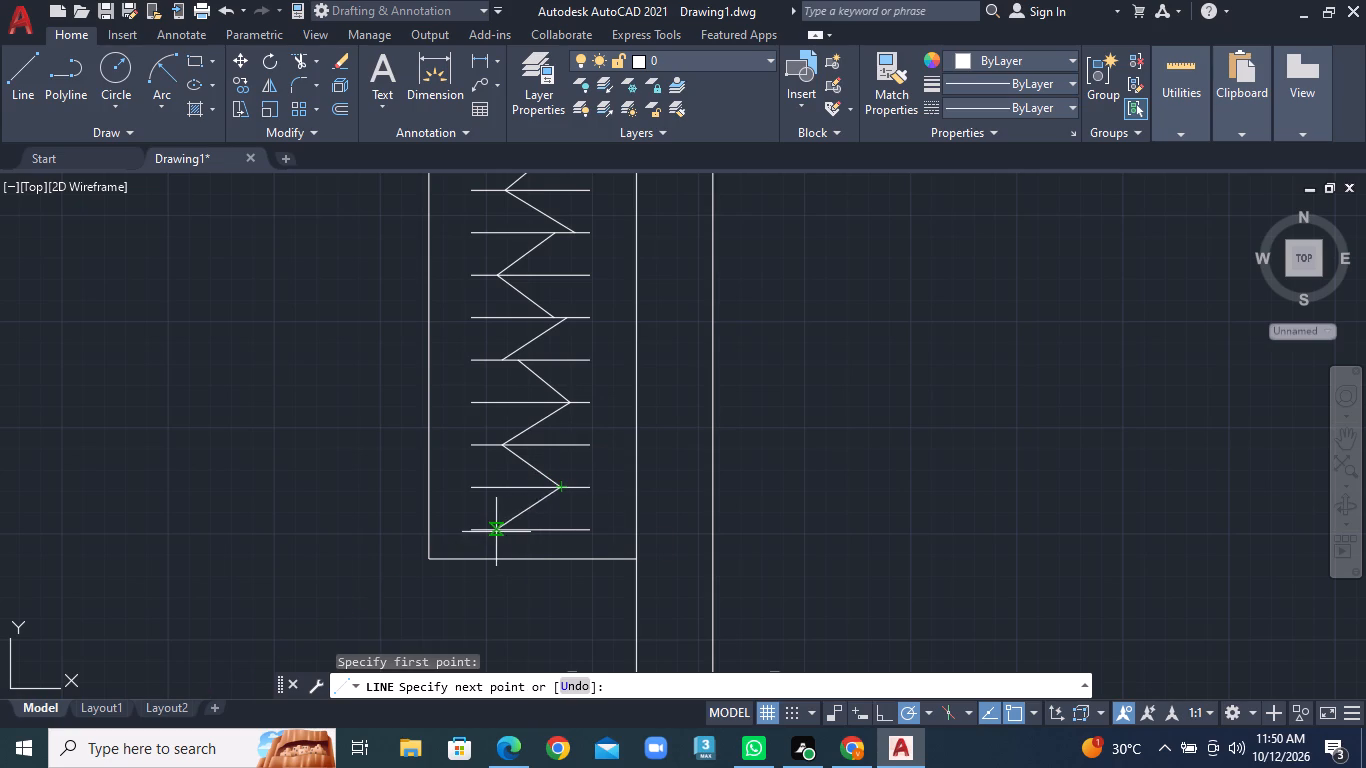
right_click(496, 532)
left_click(588, 316)
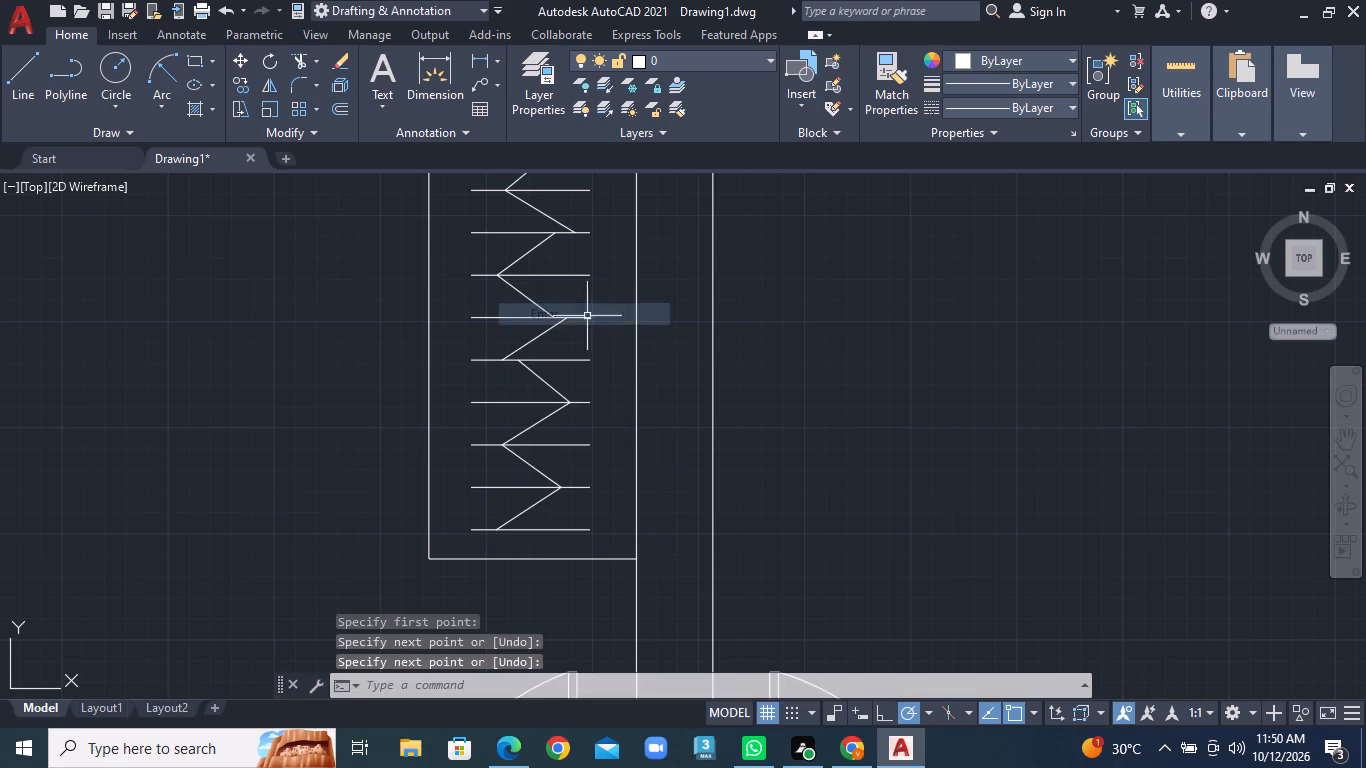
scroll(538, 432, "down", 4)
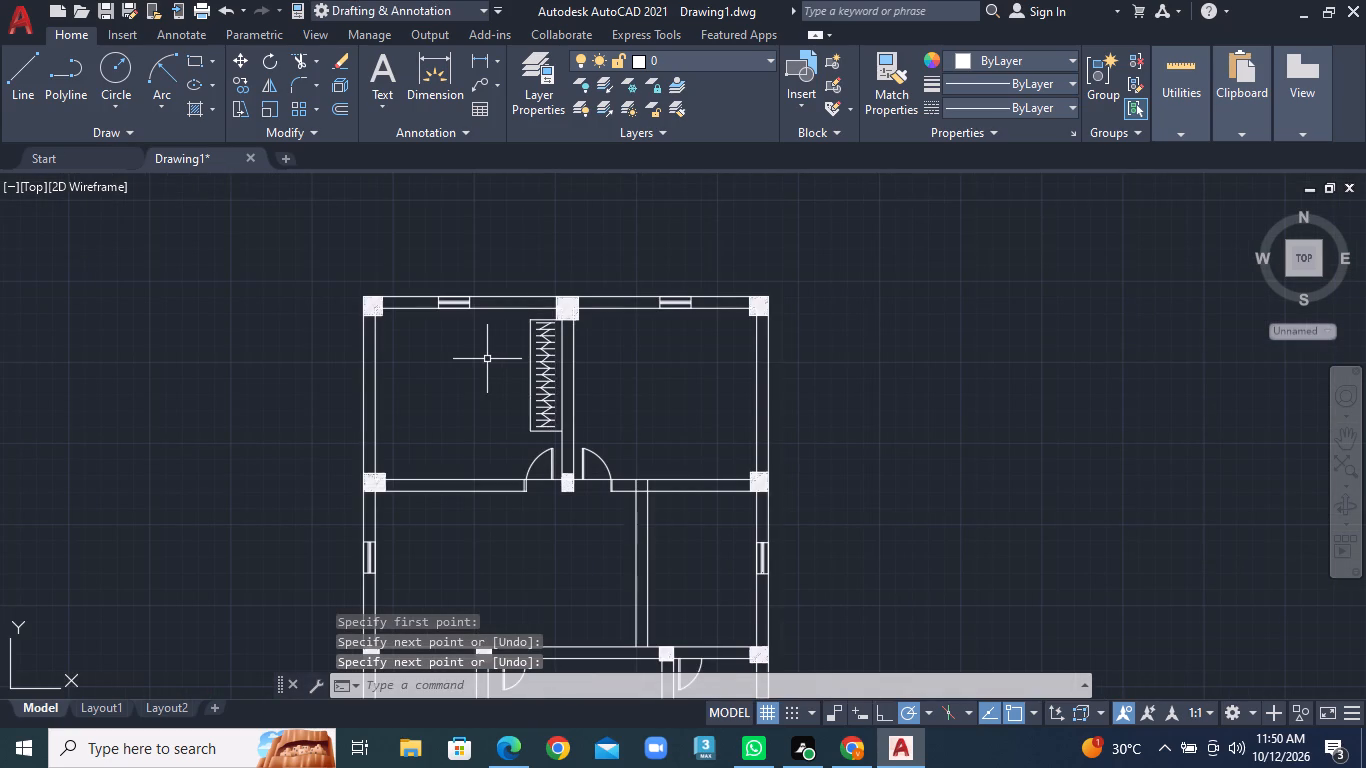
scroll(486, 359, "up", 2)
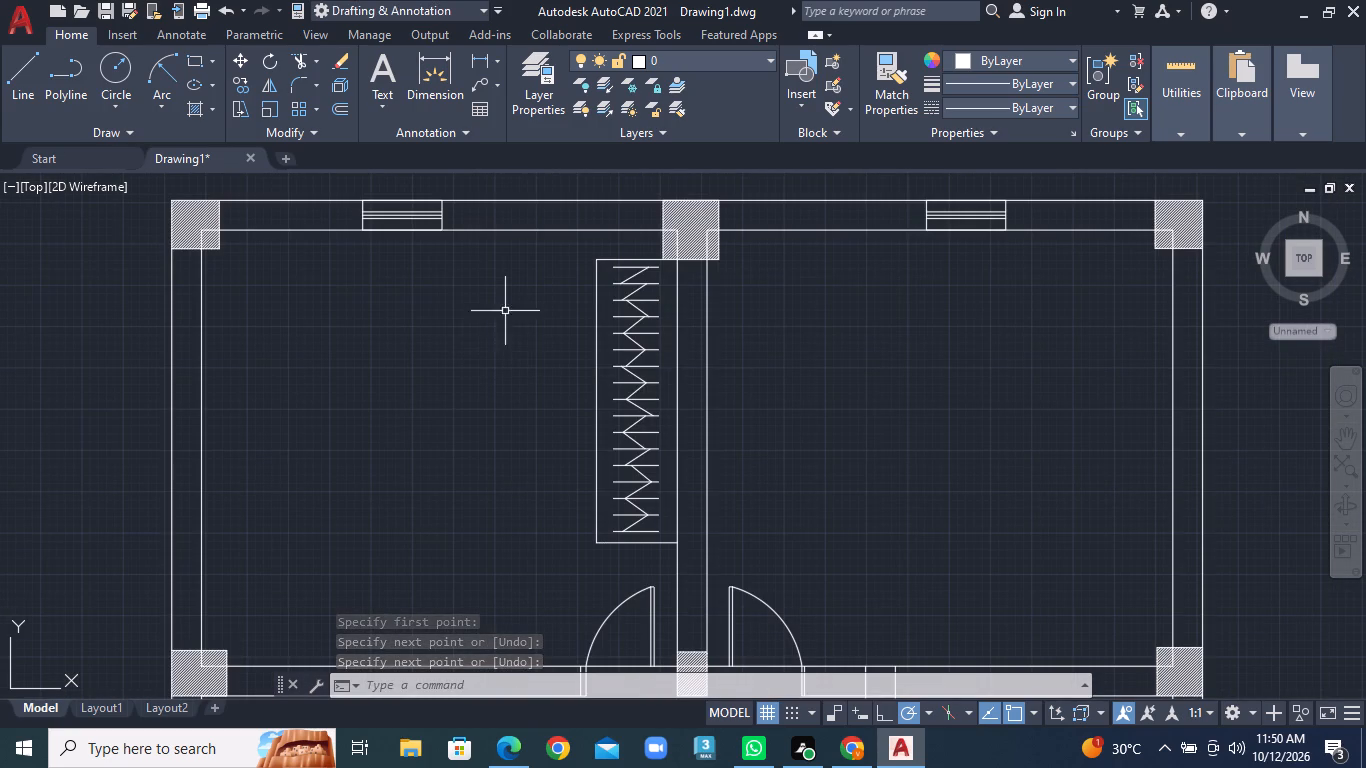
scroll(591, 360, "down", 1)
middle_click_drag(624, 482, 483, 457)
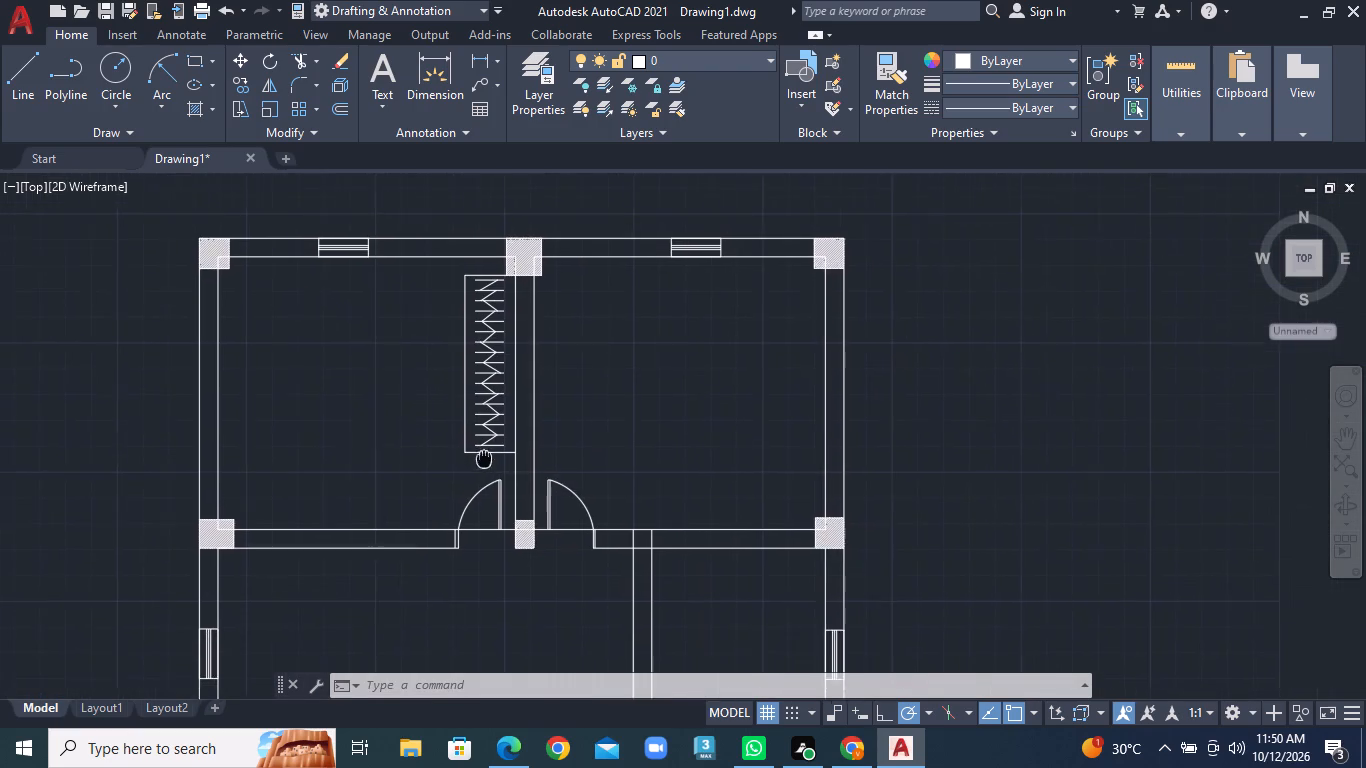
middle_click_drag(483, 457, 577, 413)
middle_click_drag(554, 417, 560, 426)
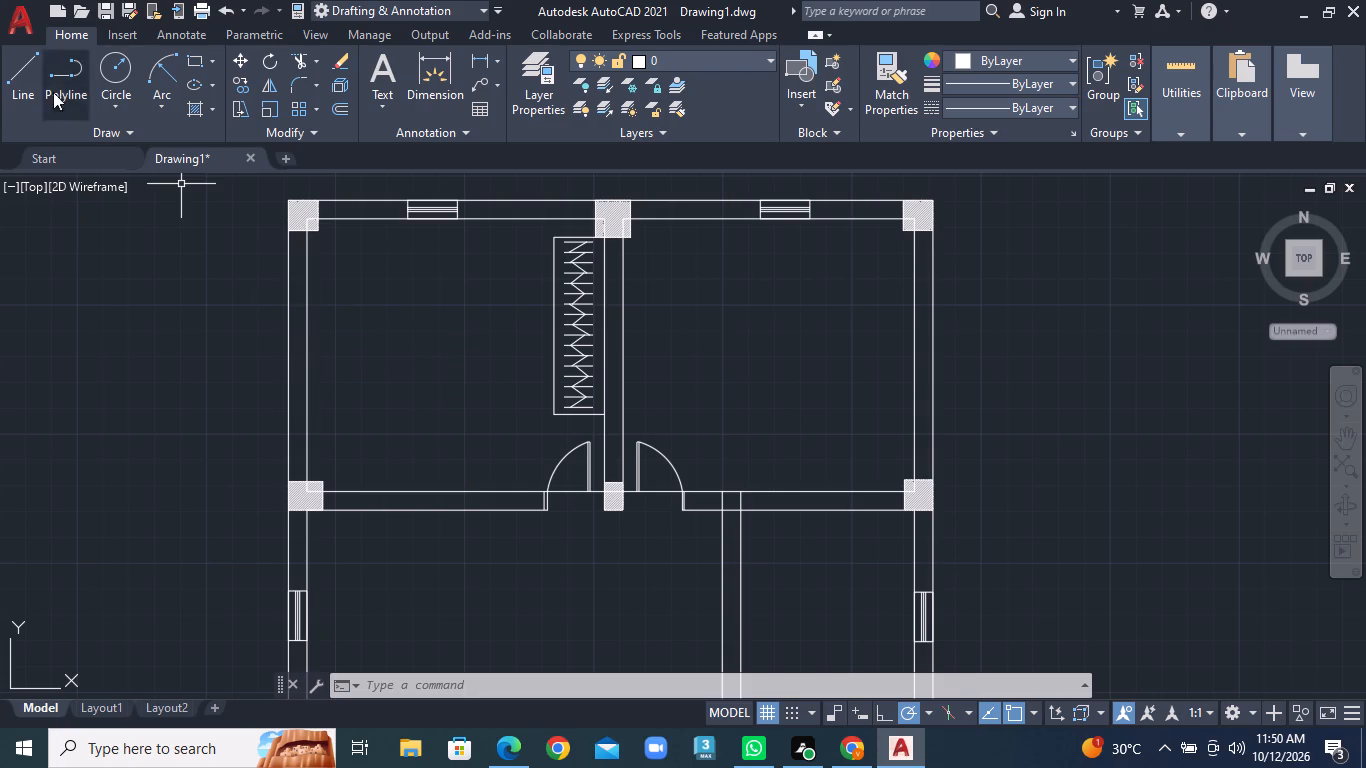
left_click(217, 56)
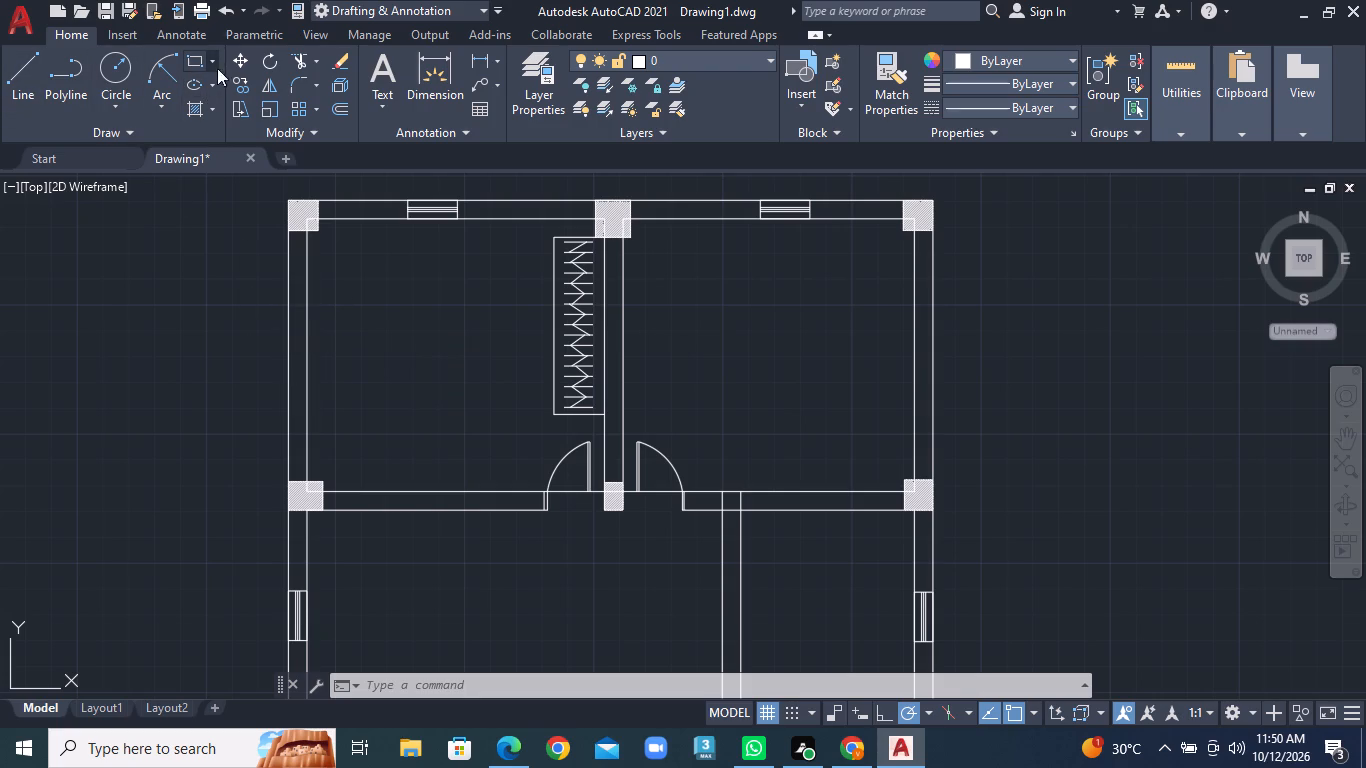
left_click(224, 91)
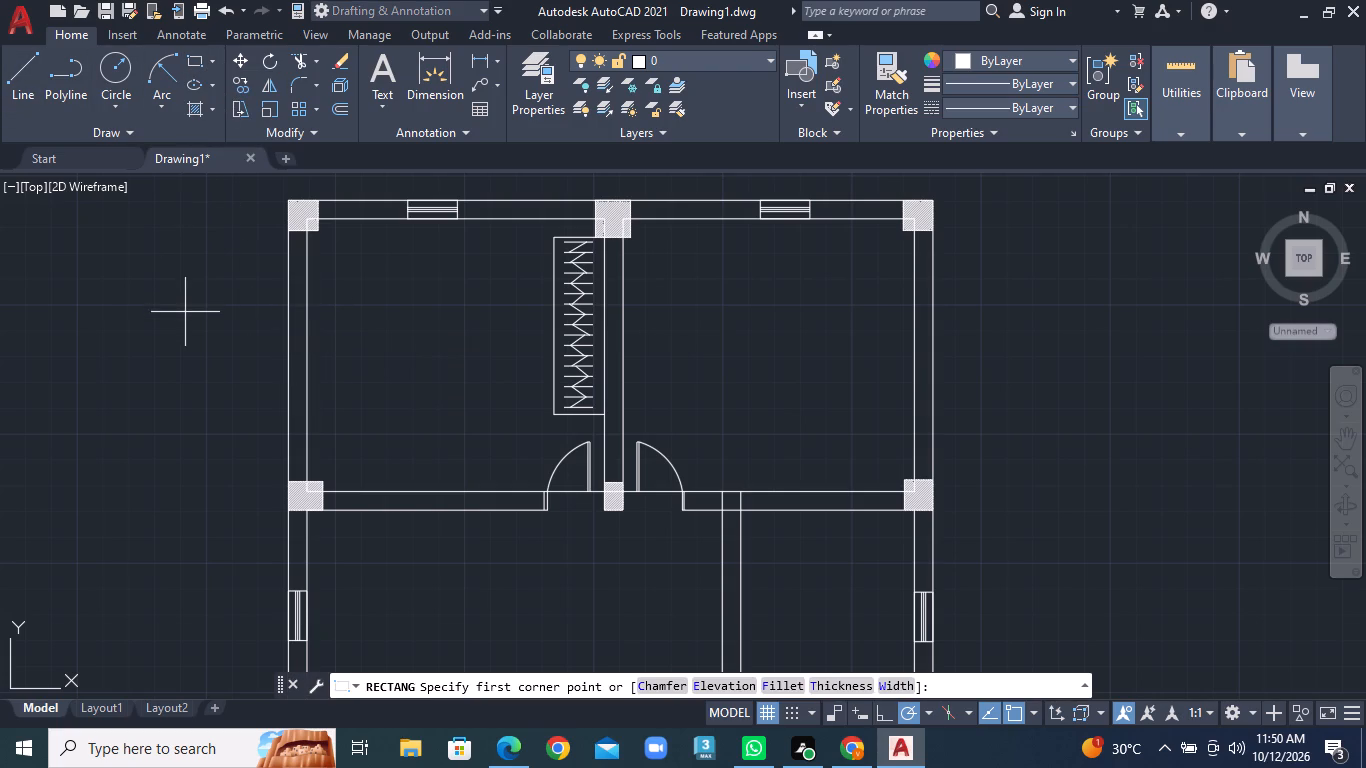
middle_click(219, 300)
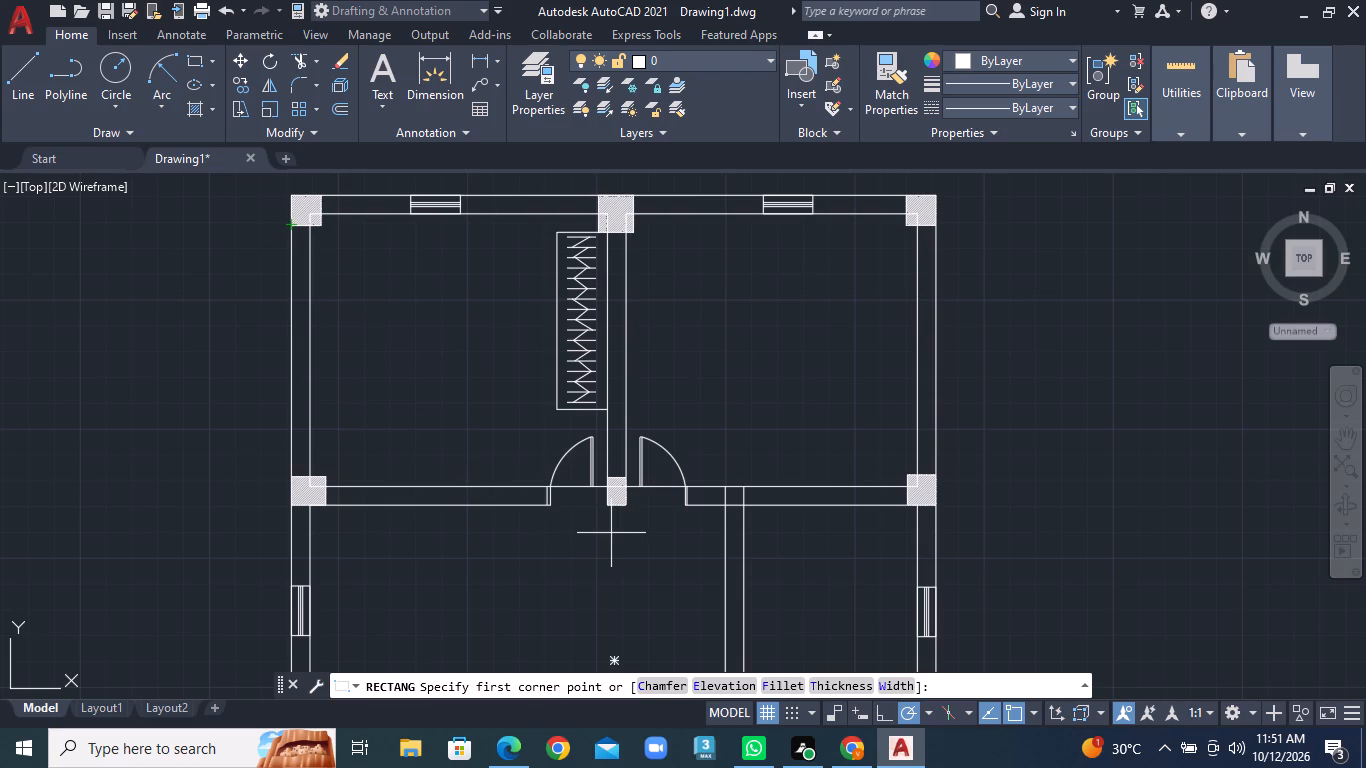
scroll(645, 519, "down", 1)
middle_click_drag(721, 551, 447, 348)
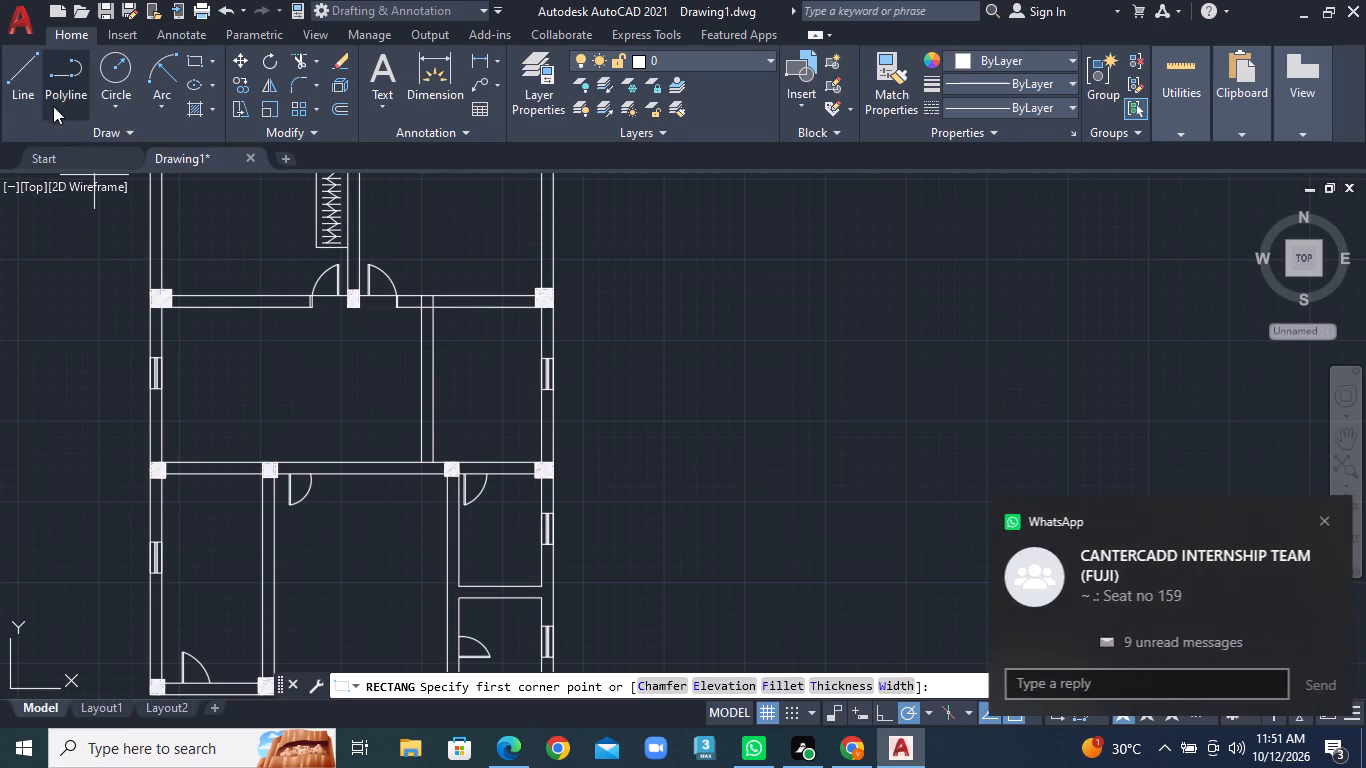
Start a new line in the middle room below the two upper bedroom doors.
left_click(8, 75)
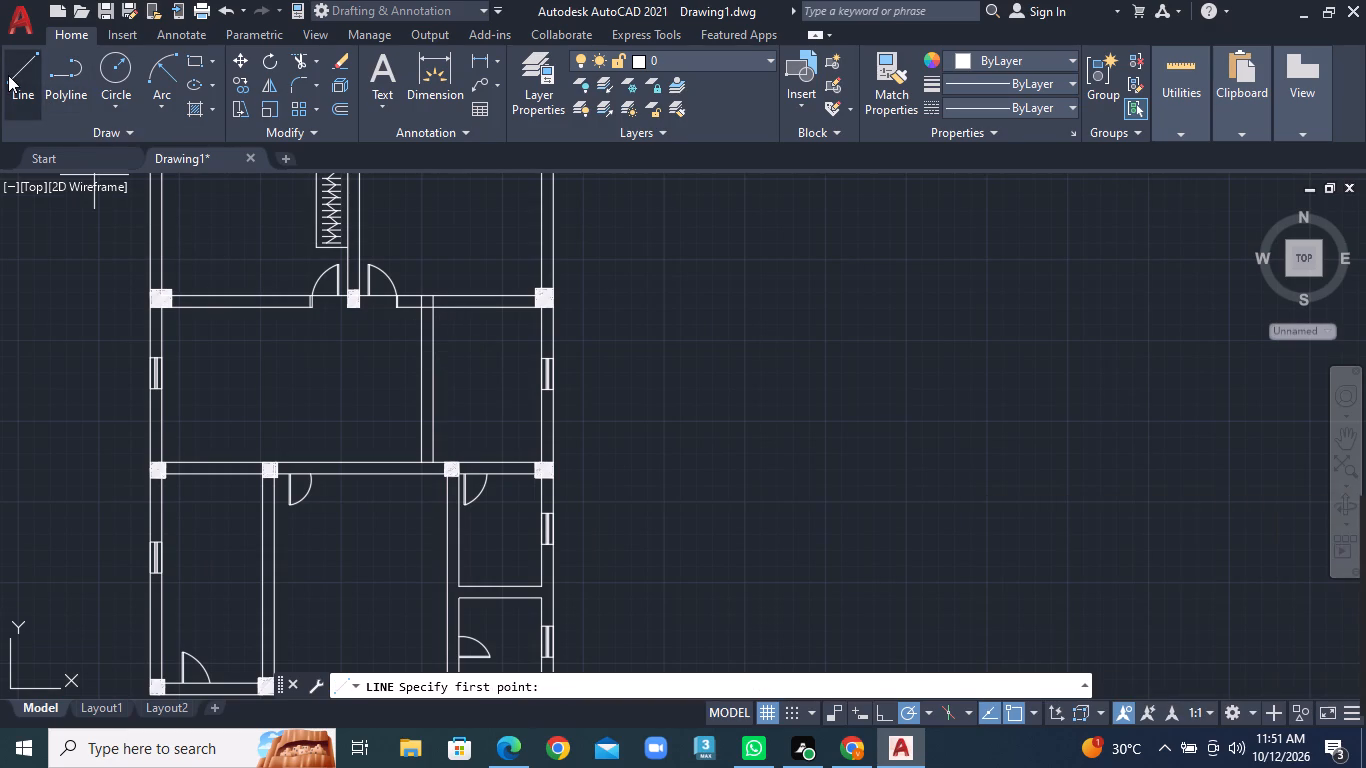
scroll(289, 343, "up", 1)
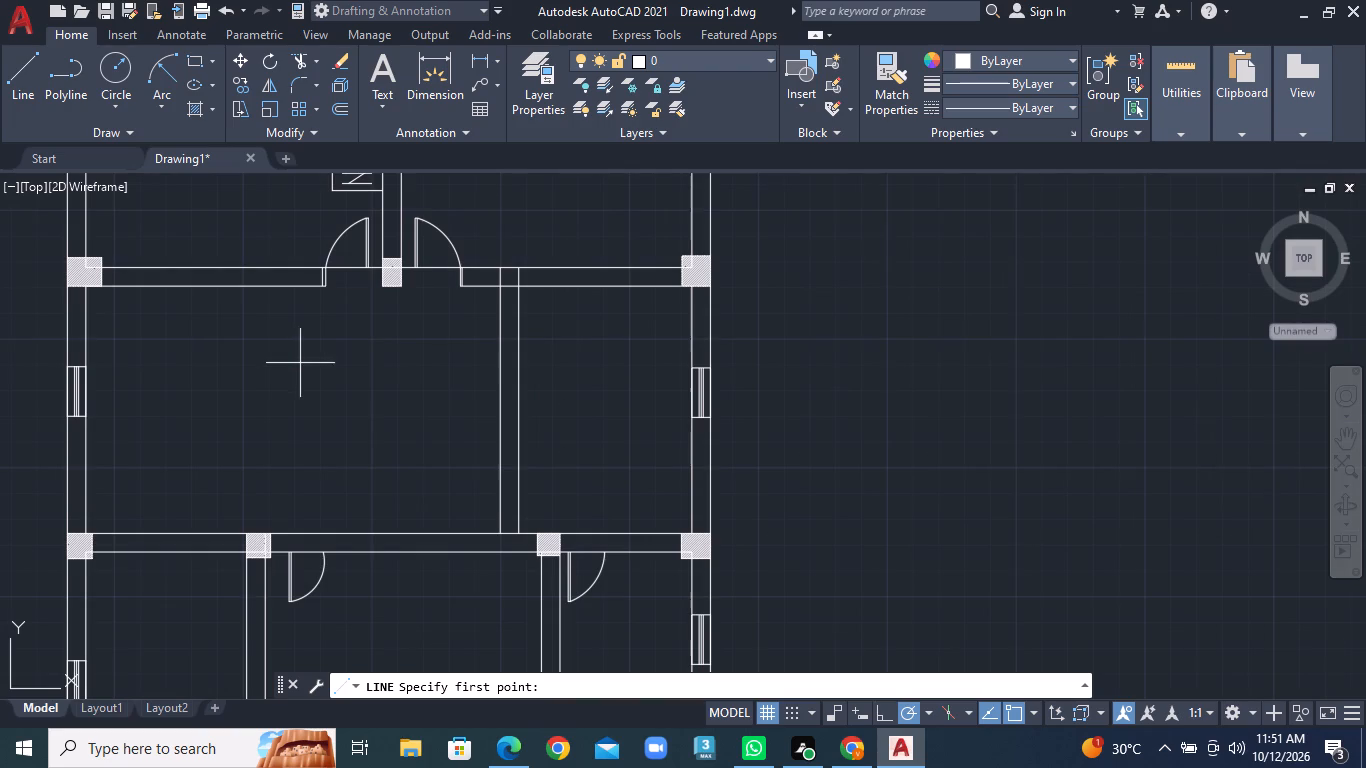
middle_click_drag(292, 363, 230, 342)
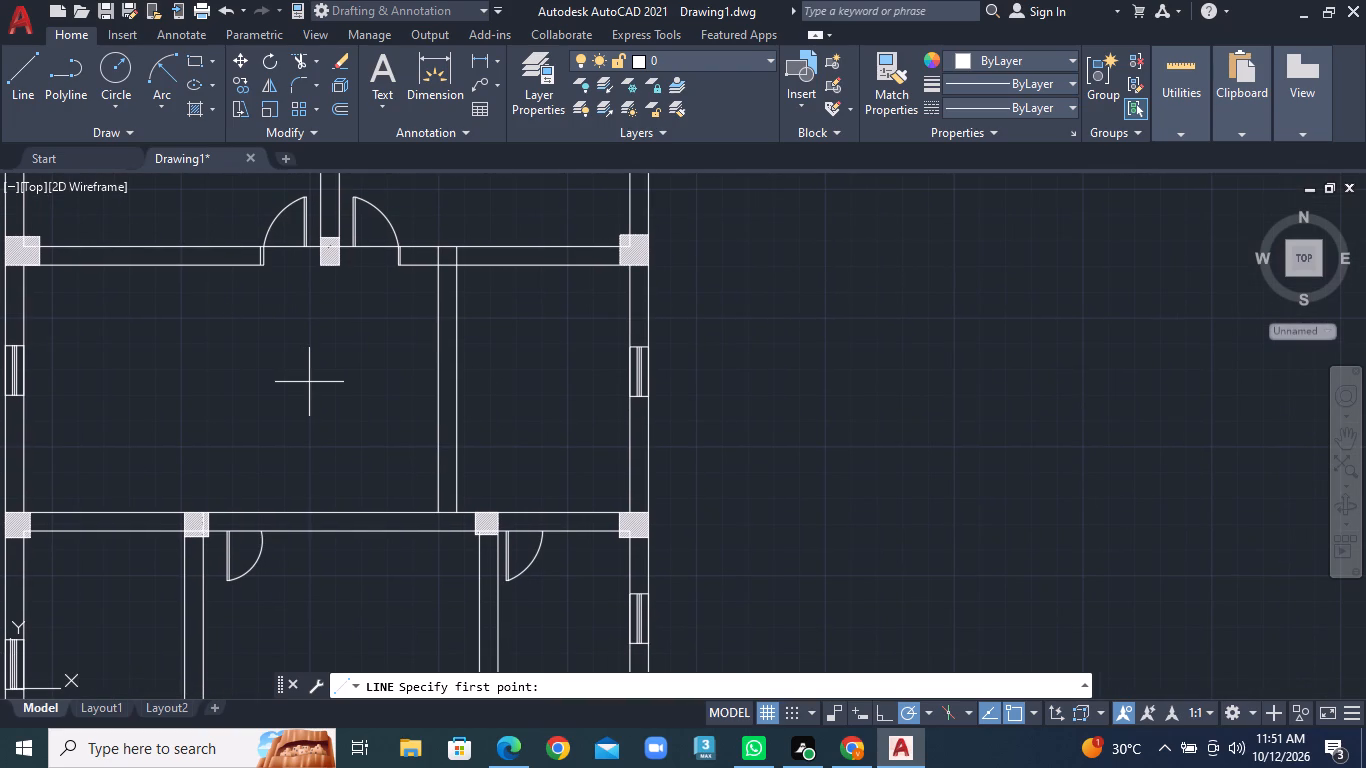
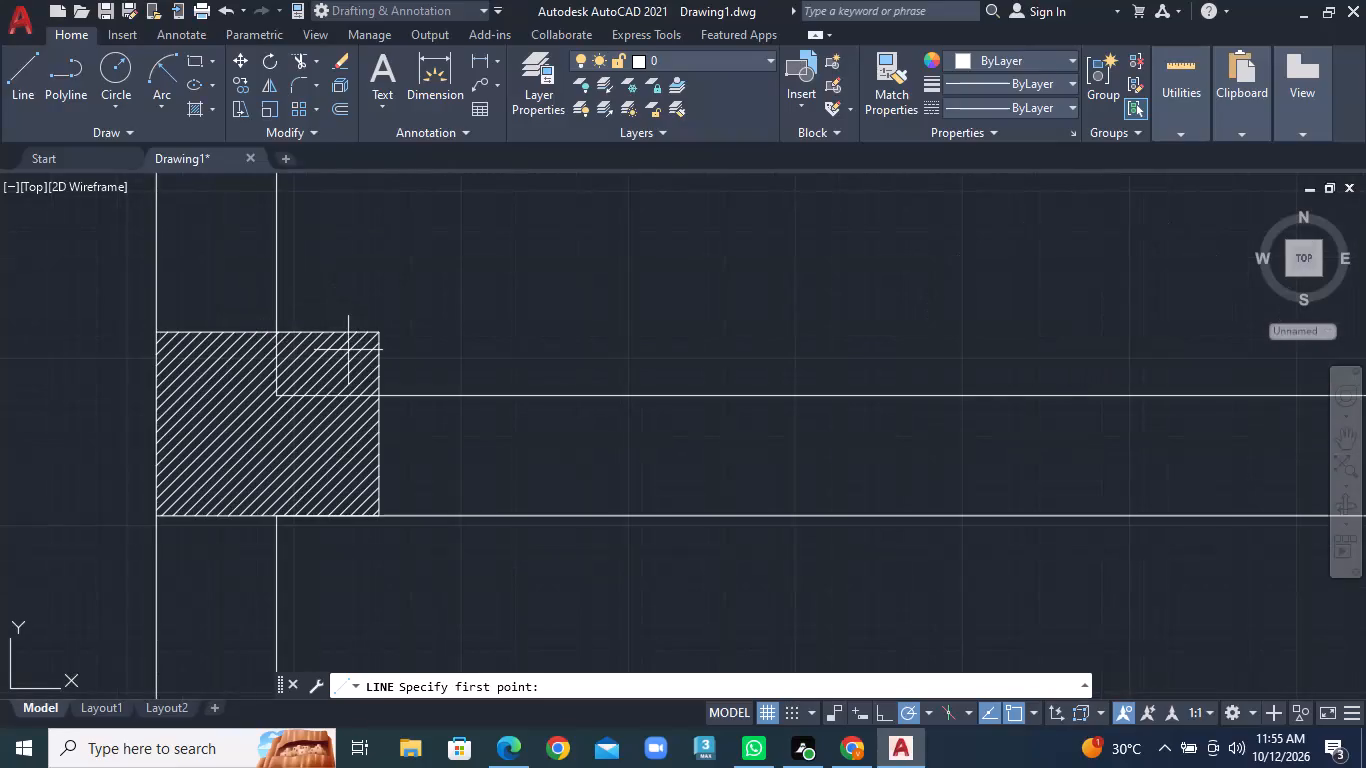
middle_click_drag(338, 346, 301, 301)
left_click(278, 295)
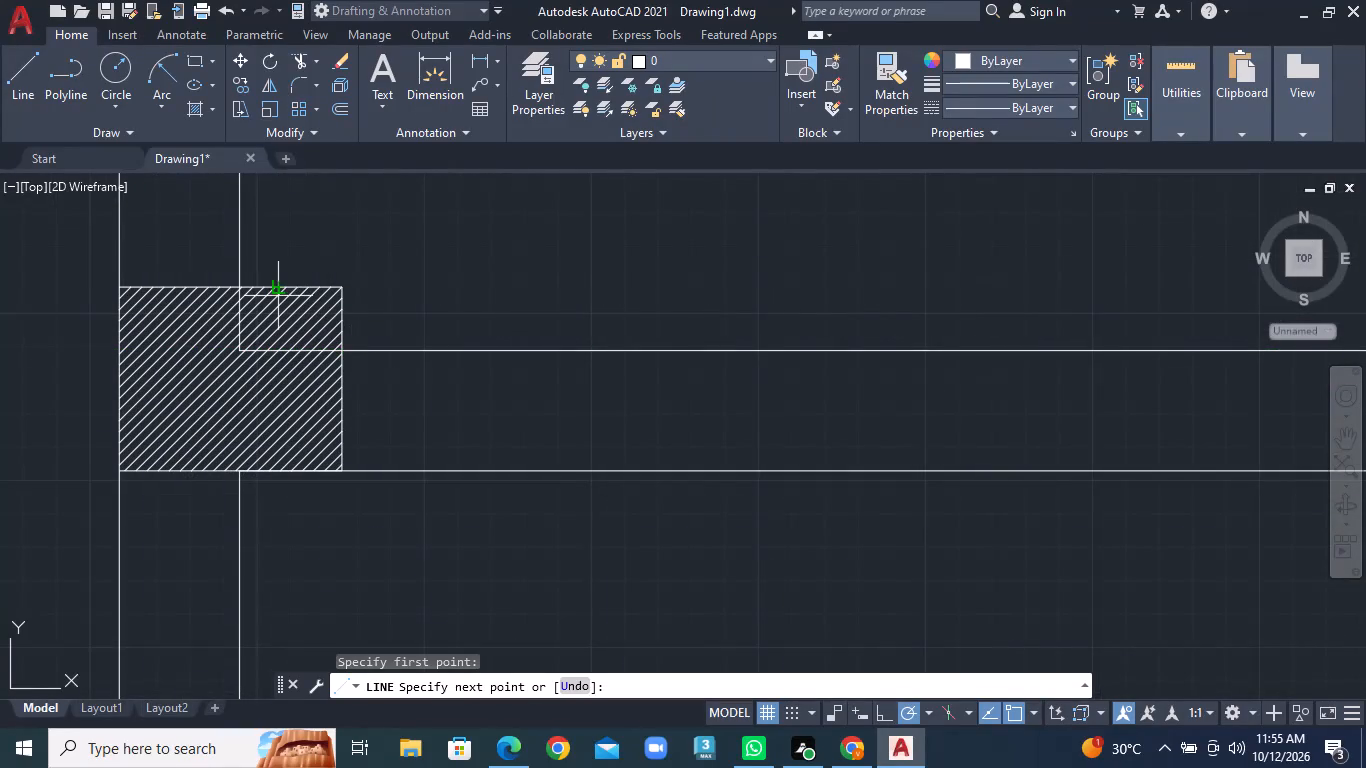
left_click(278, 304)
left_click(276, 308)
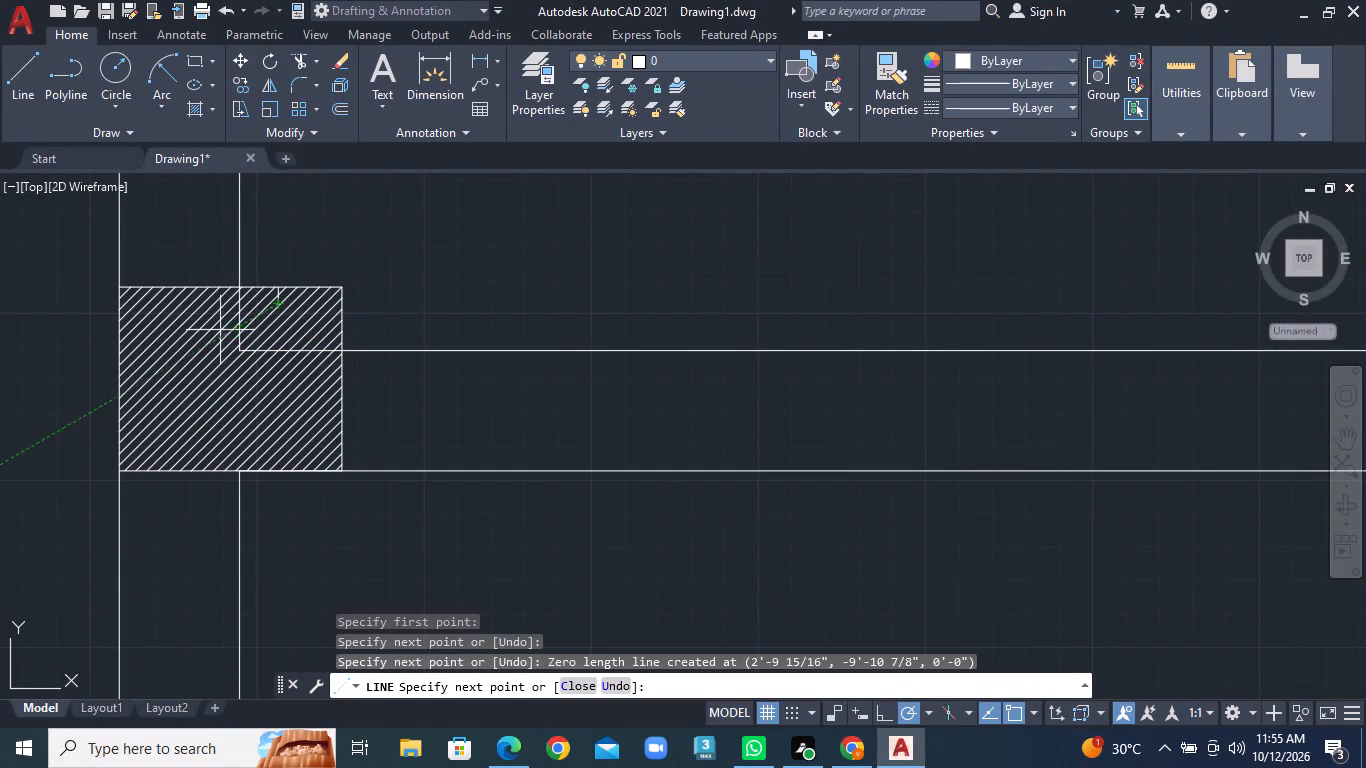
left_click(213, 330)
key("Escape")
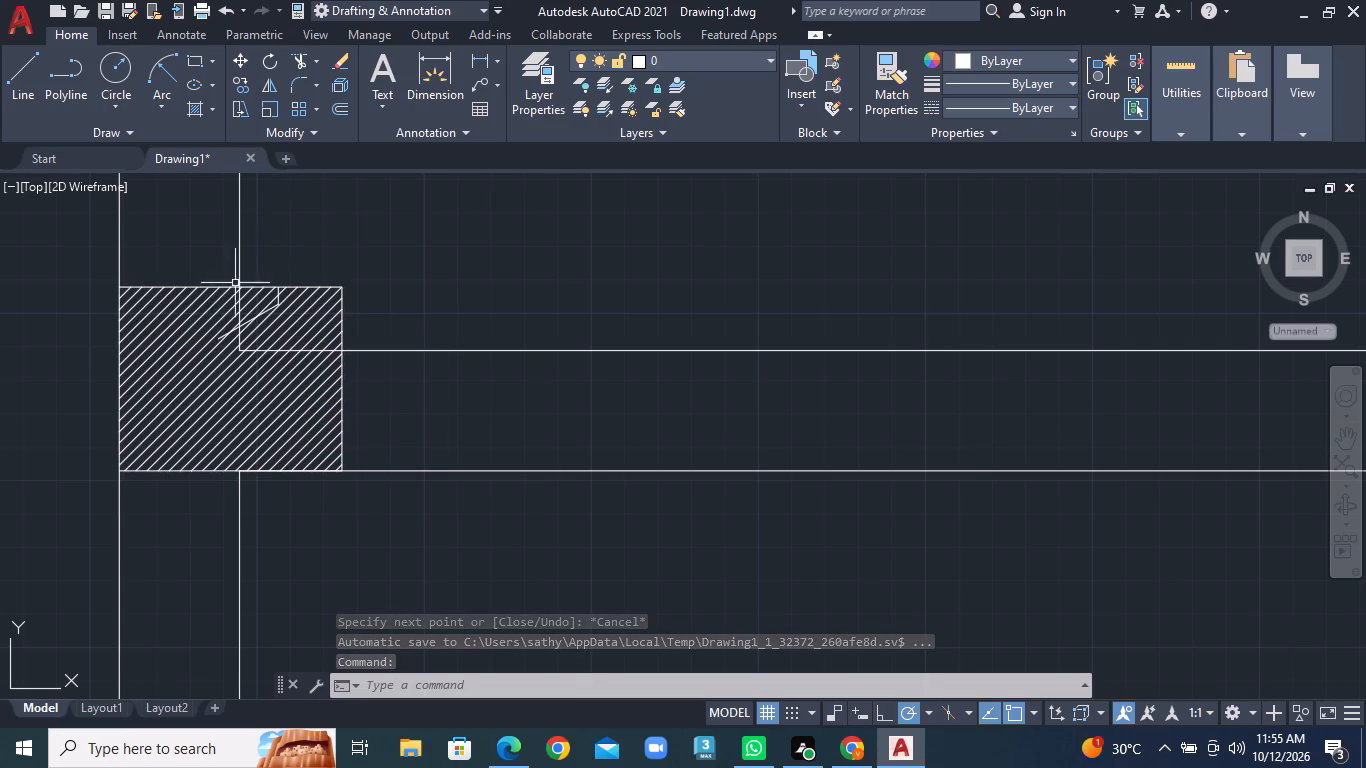
Erase the hatch and the inner vertical edge of the column where the bedroom cross wall meets the left outer wall.
left_click(194, 358)
right_click(194, 358)
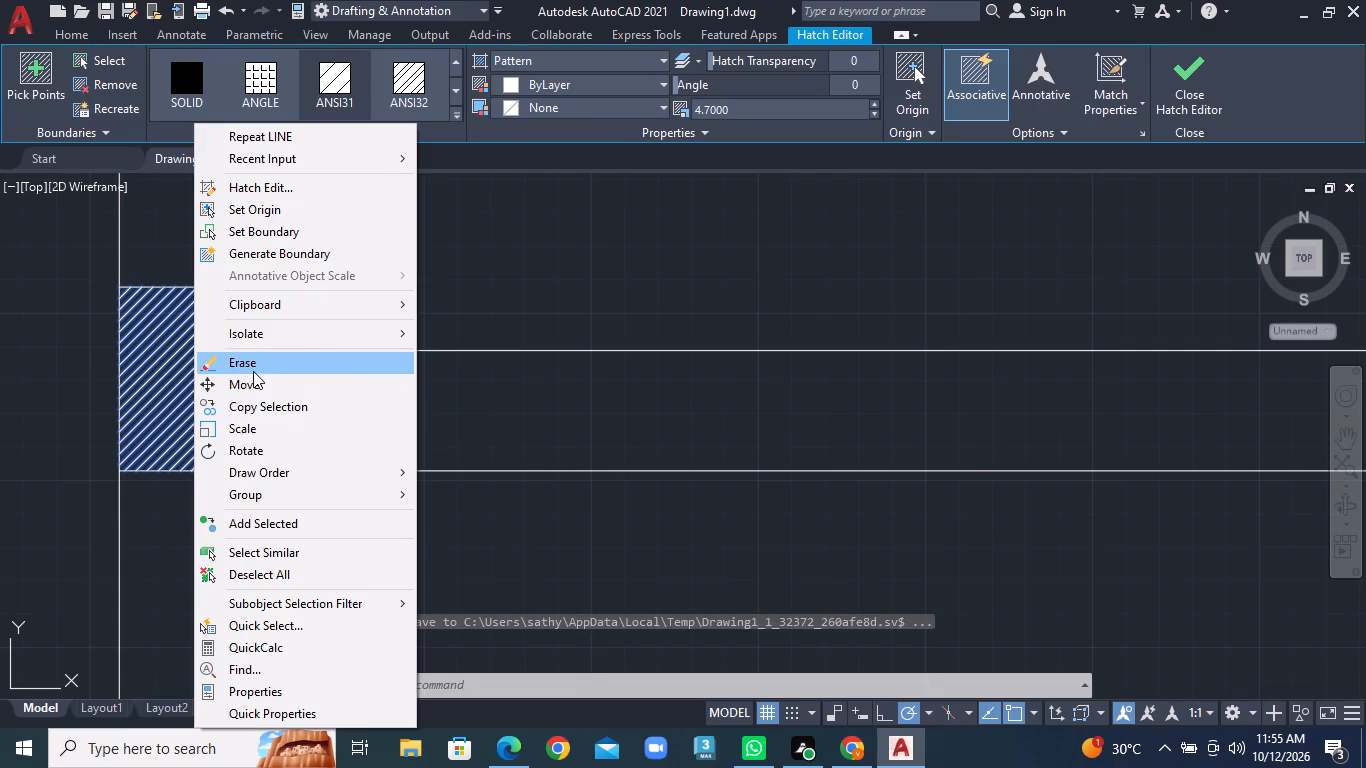
left_click(253, 370)
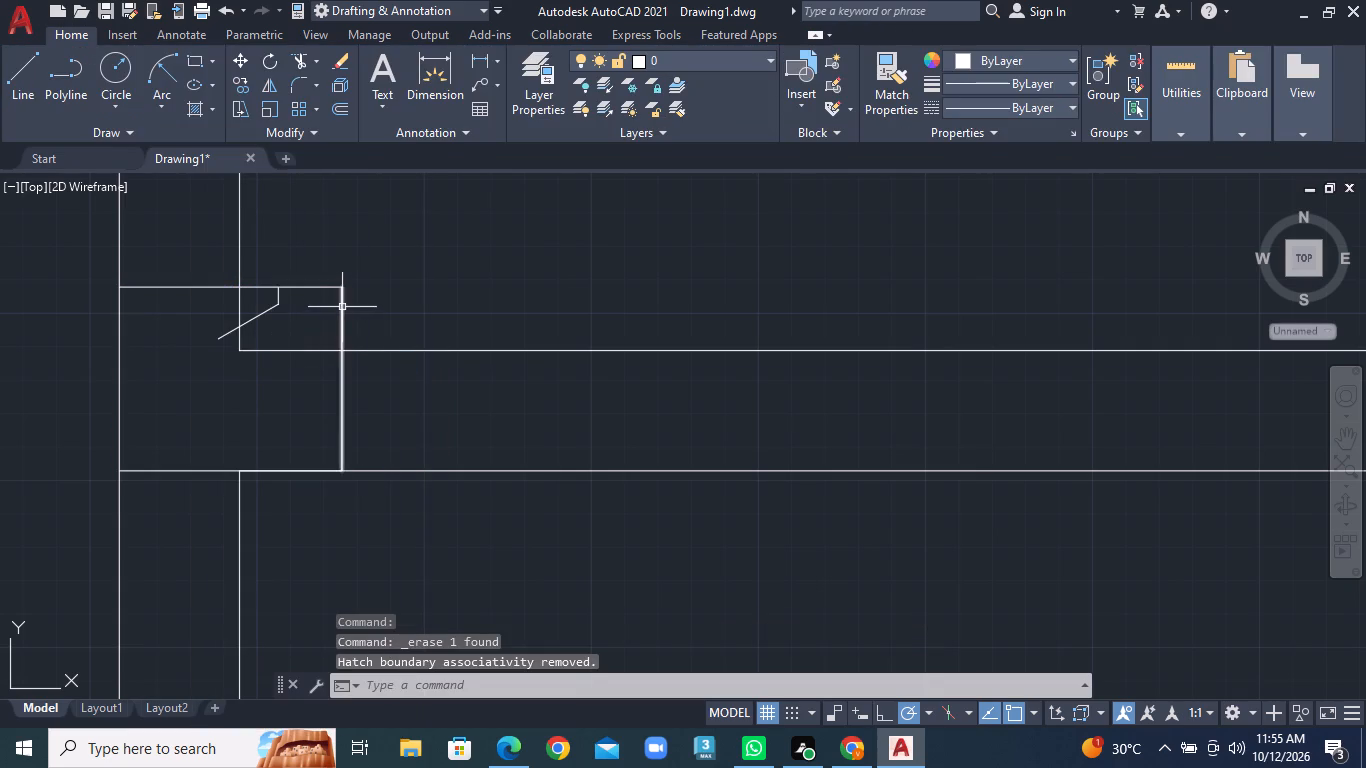
left_click(343, 307)
right_click(343, 307)
left_click(389, 364)
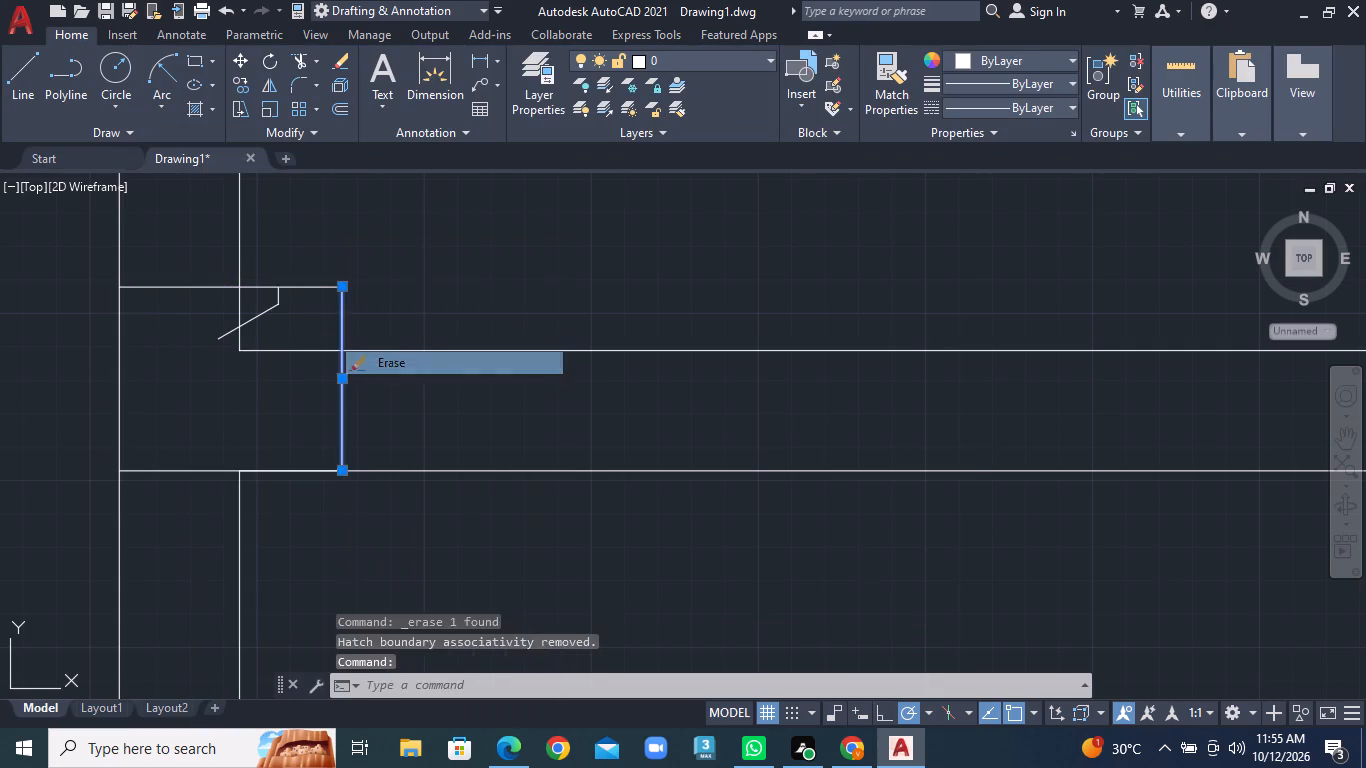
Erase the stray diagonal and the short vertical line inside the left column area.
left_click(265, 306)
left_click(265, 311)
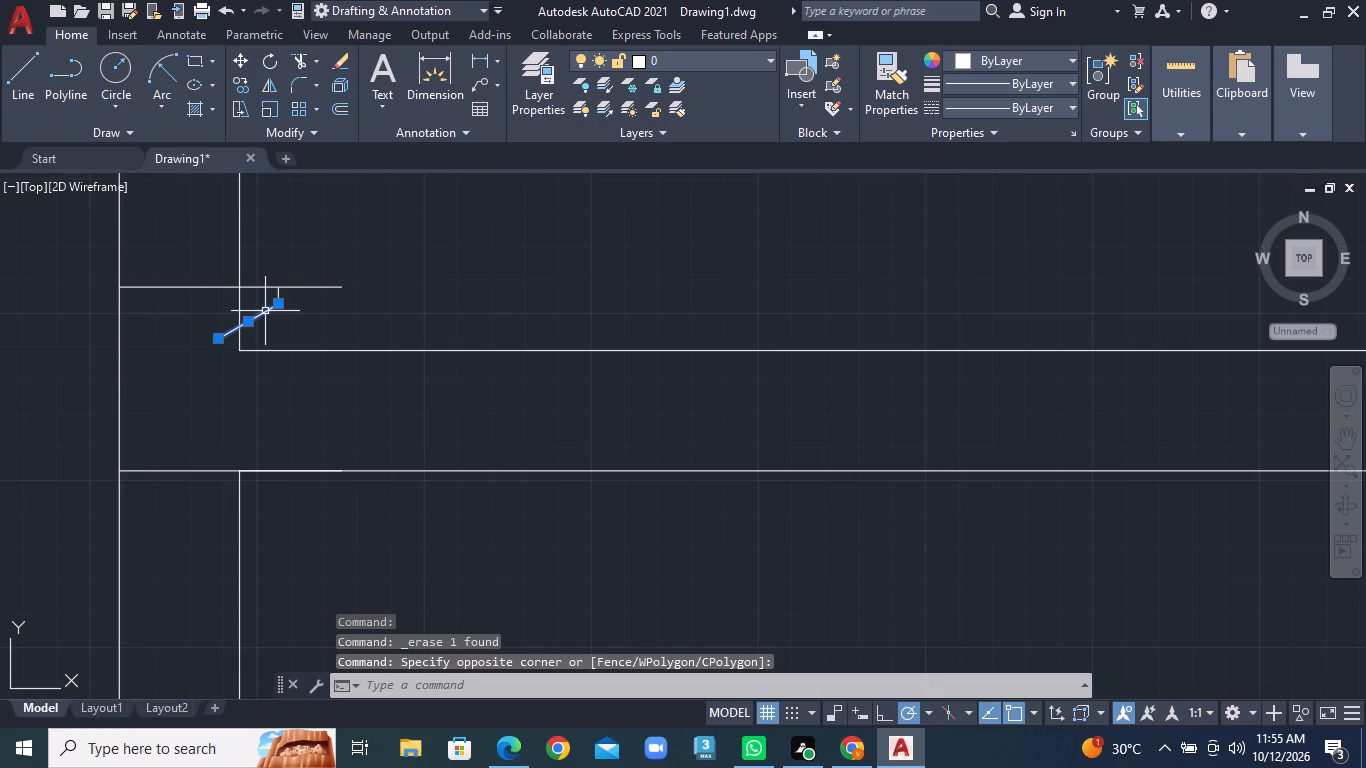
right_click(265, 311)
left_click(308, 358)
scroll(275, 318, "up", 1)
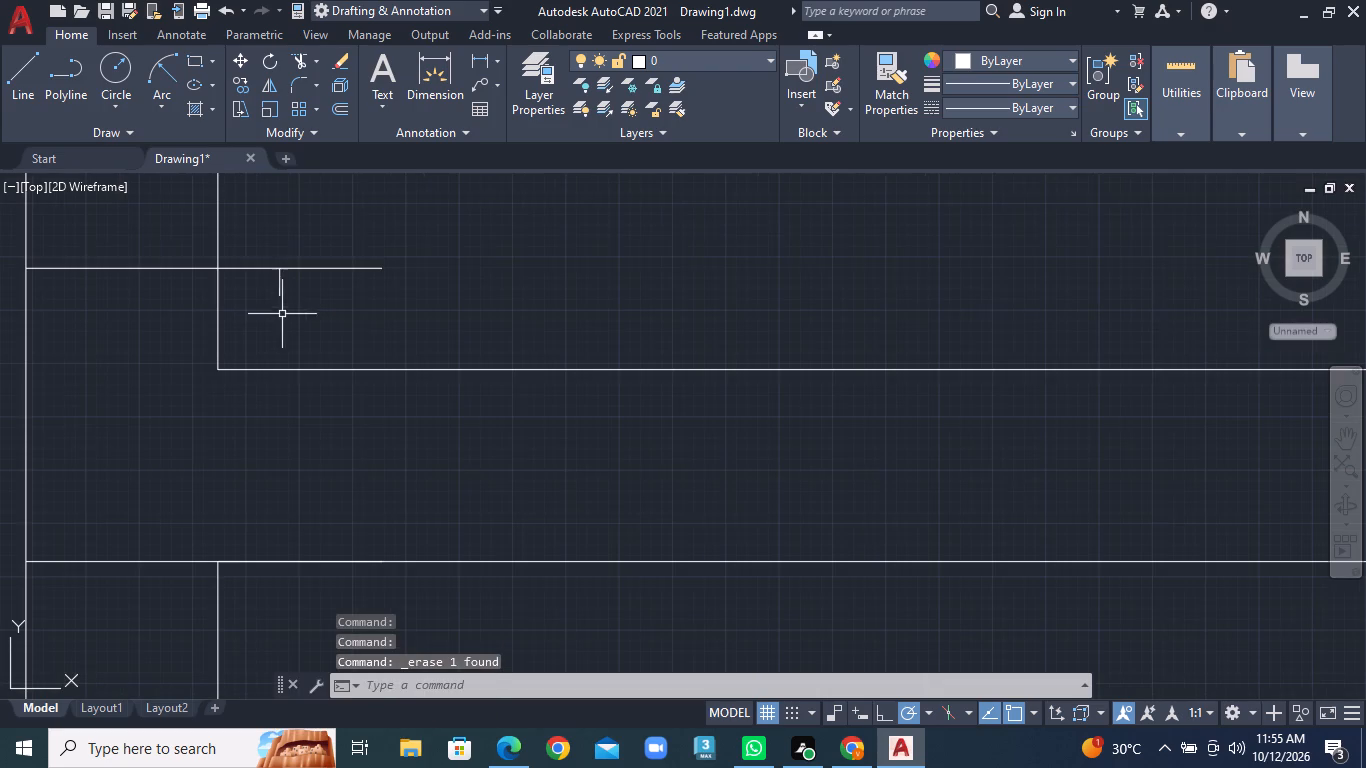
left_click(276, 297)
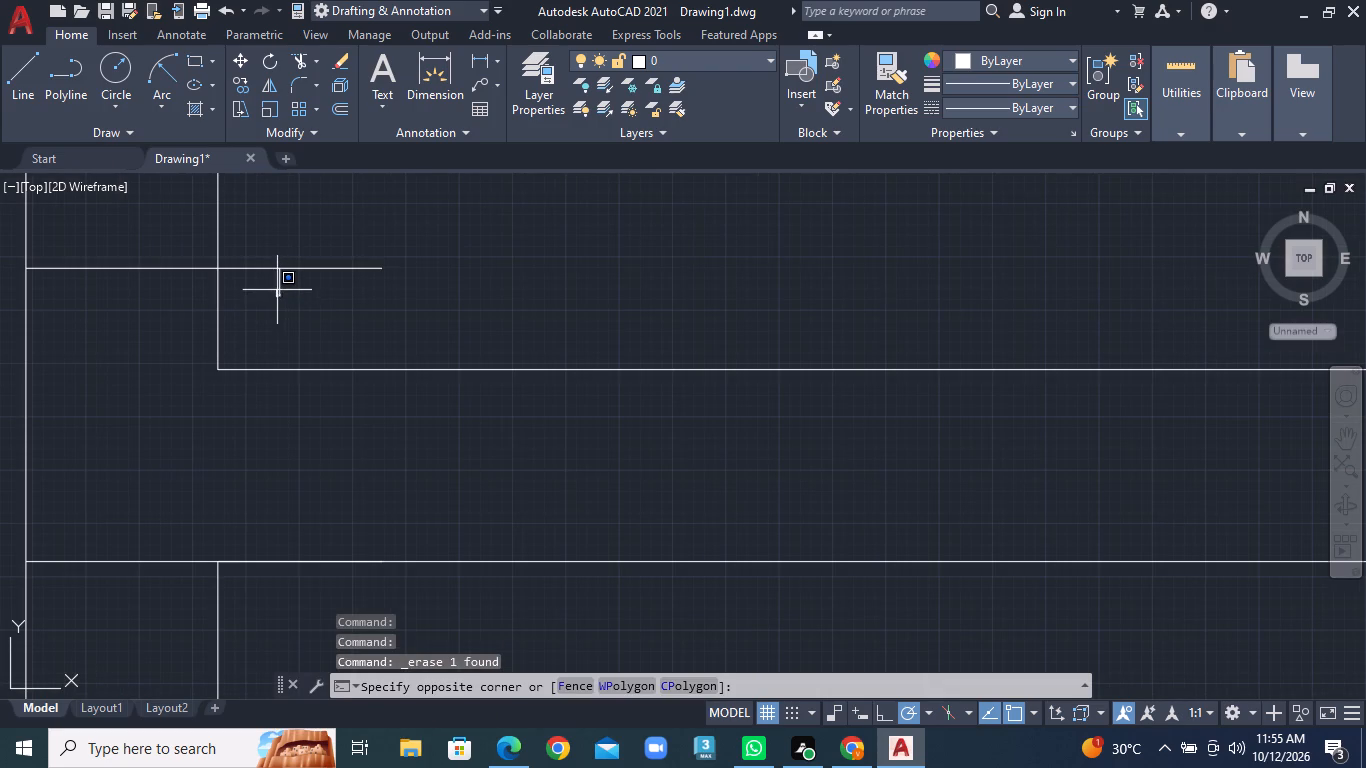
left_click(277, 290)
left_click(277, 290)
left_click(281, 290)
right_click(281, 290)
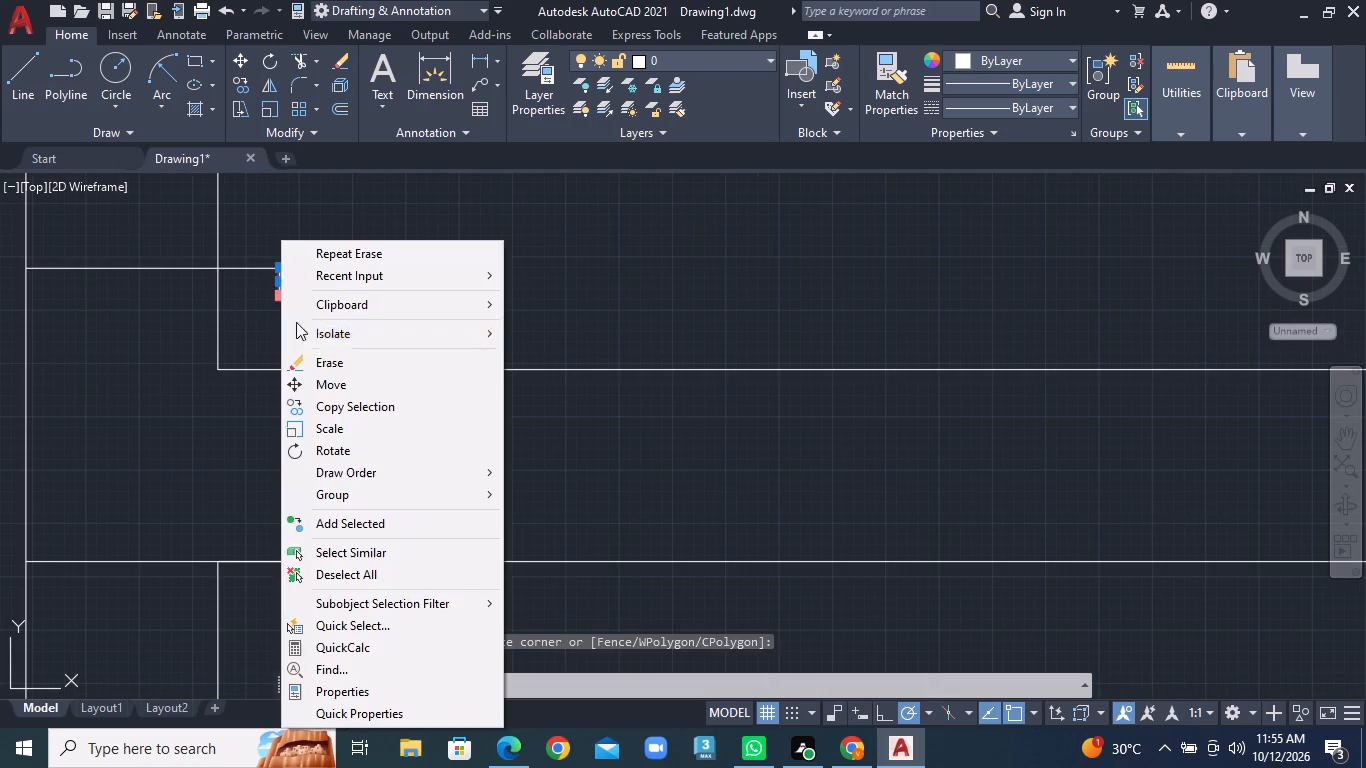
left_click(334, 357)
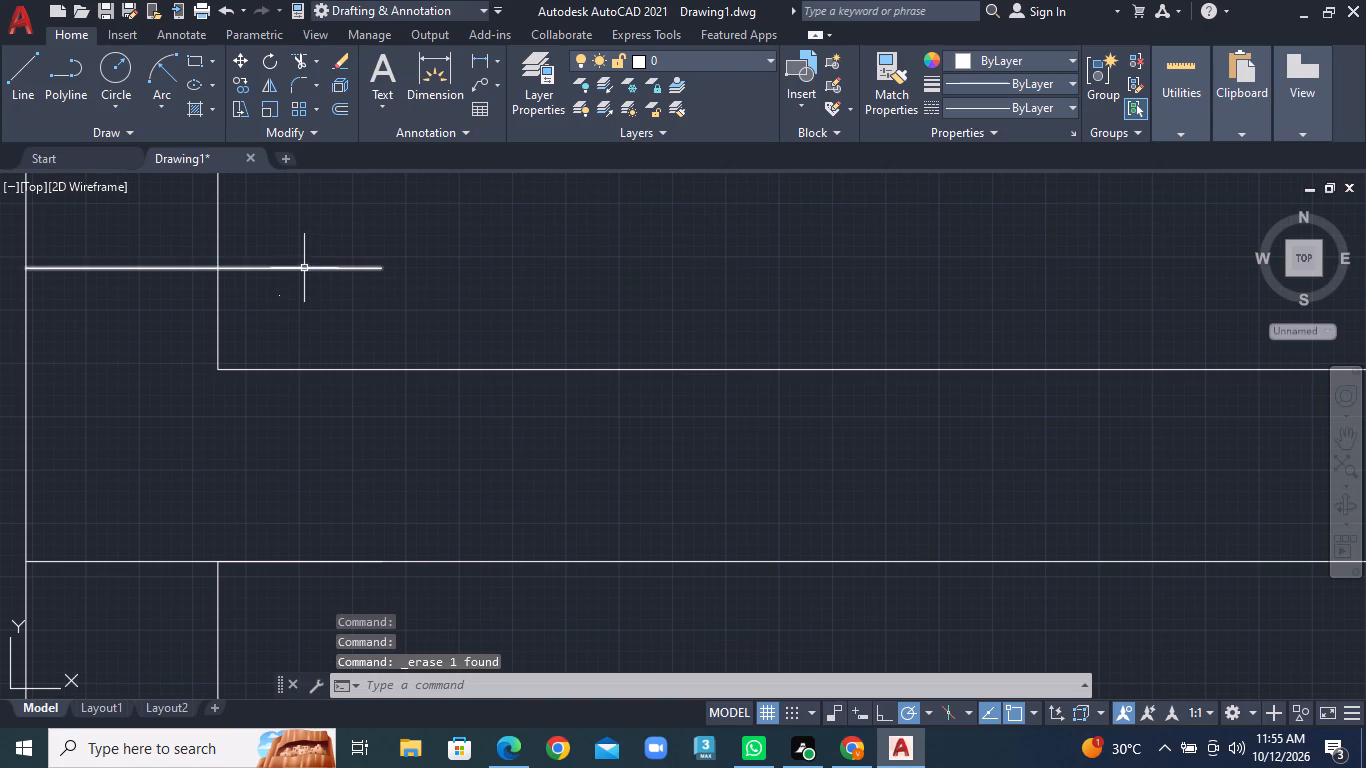
Erase the left column's old top edge line.
left_click(303, 266)
right_click(303, 276)
left_click(351, 354)
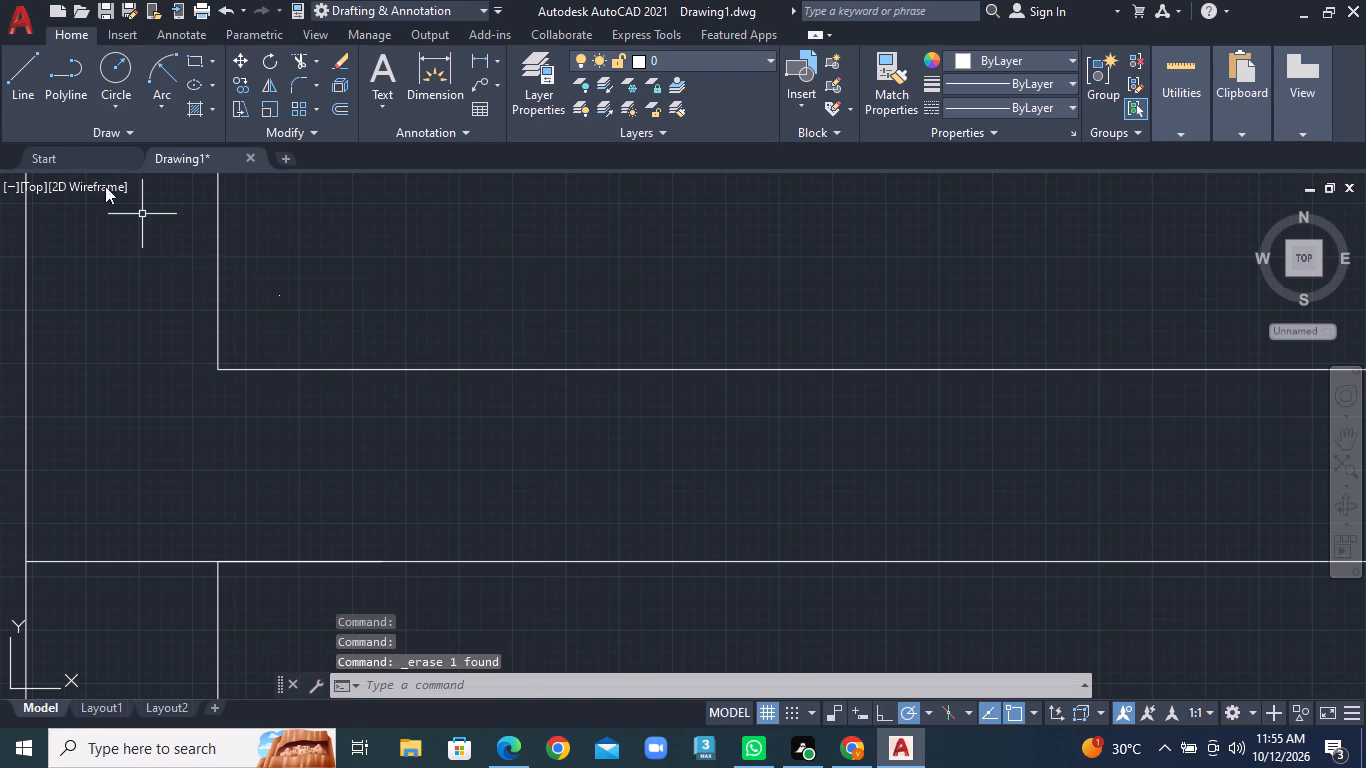
Draw a smaller left column outline from the outer wall line, slightly past the inner wall face, down to the cross wall's lower line.
left_click(9, 83)
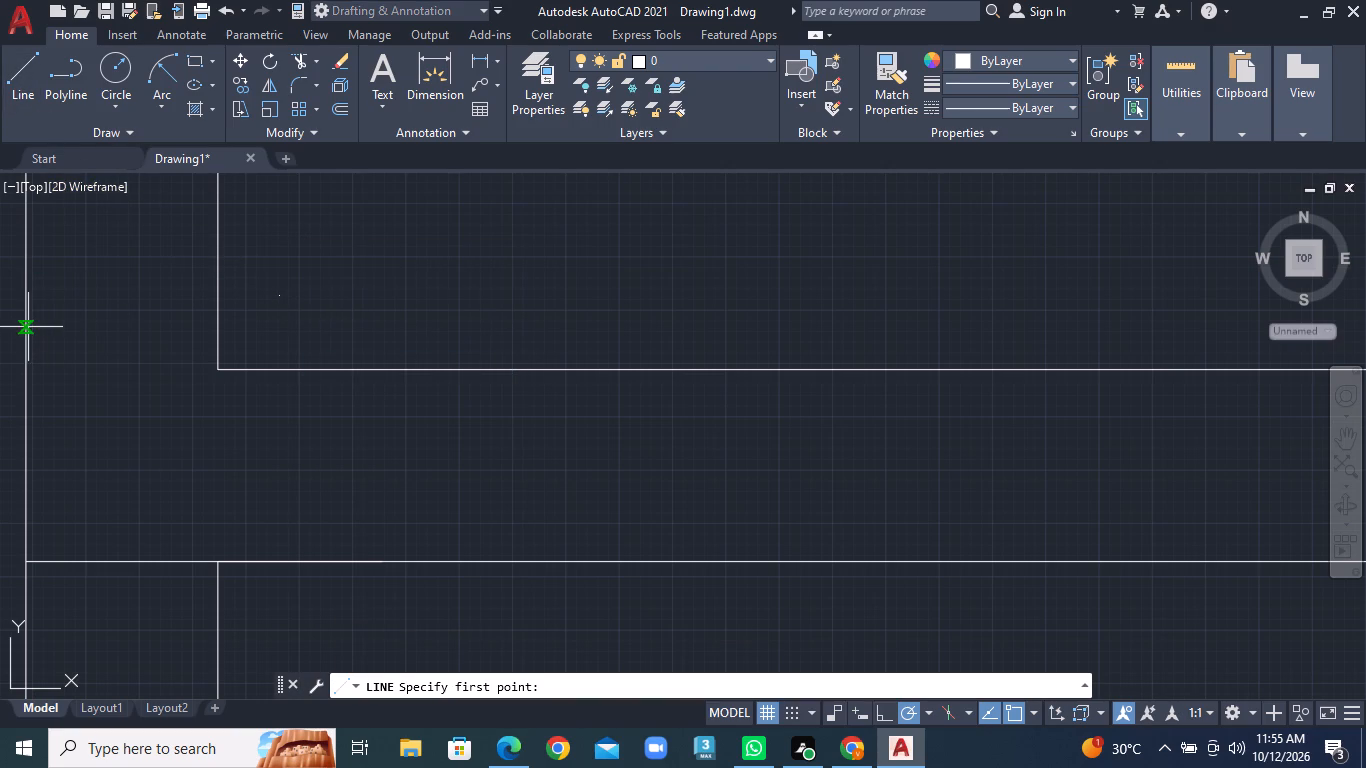
left_click(27, 342)
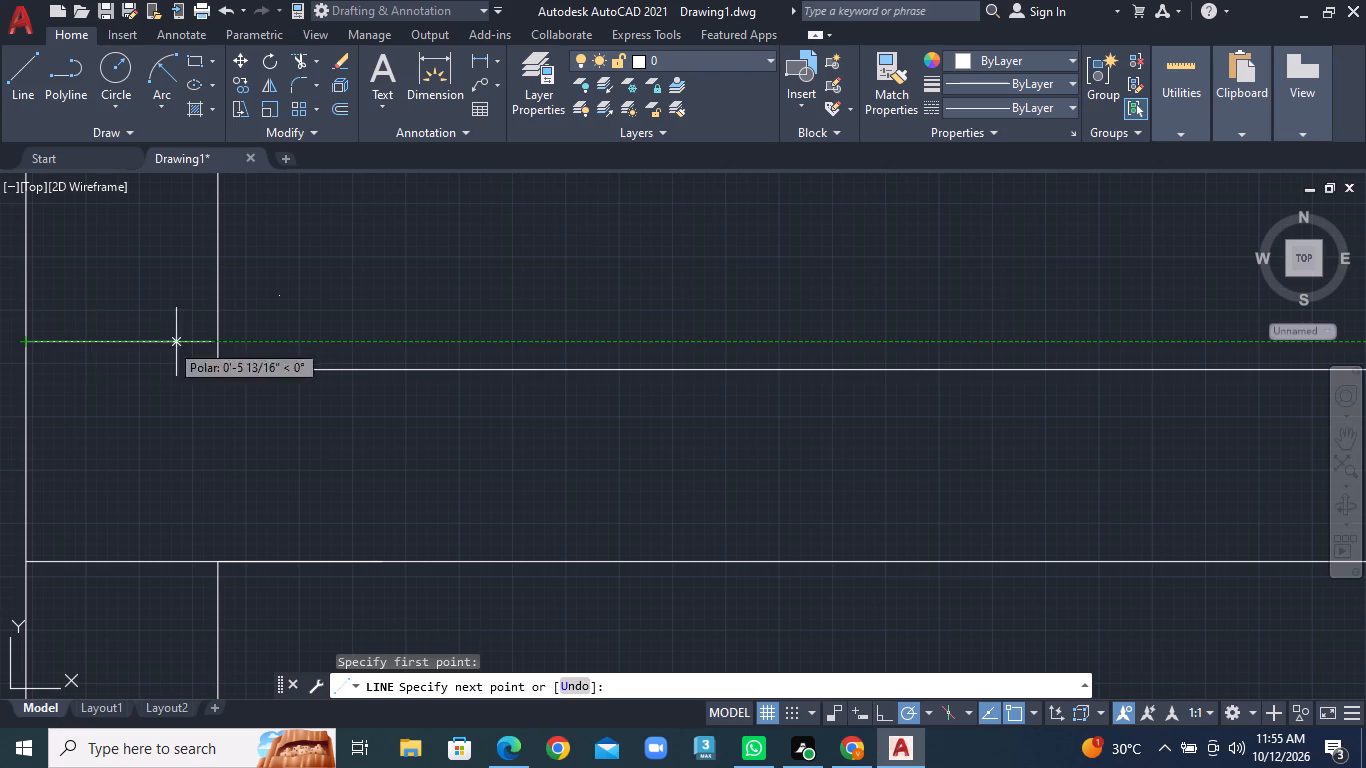
left_click(250, 345)
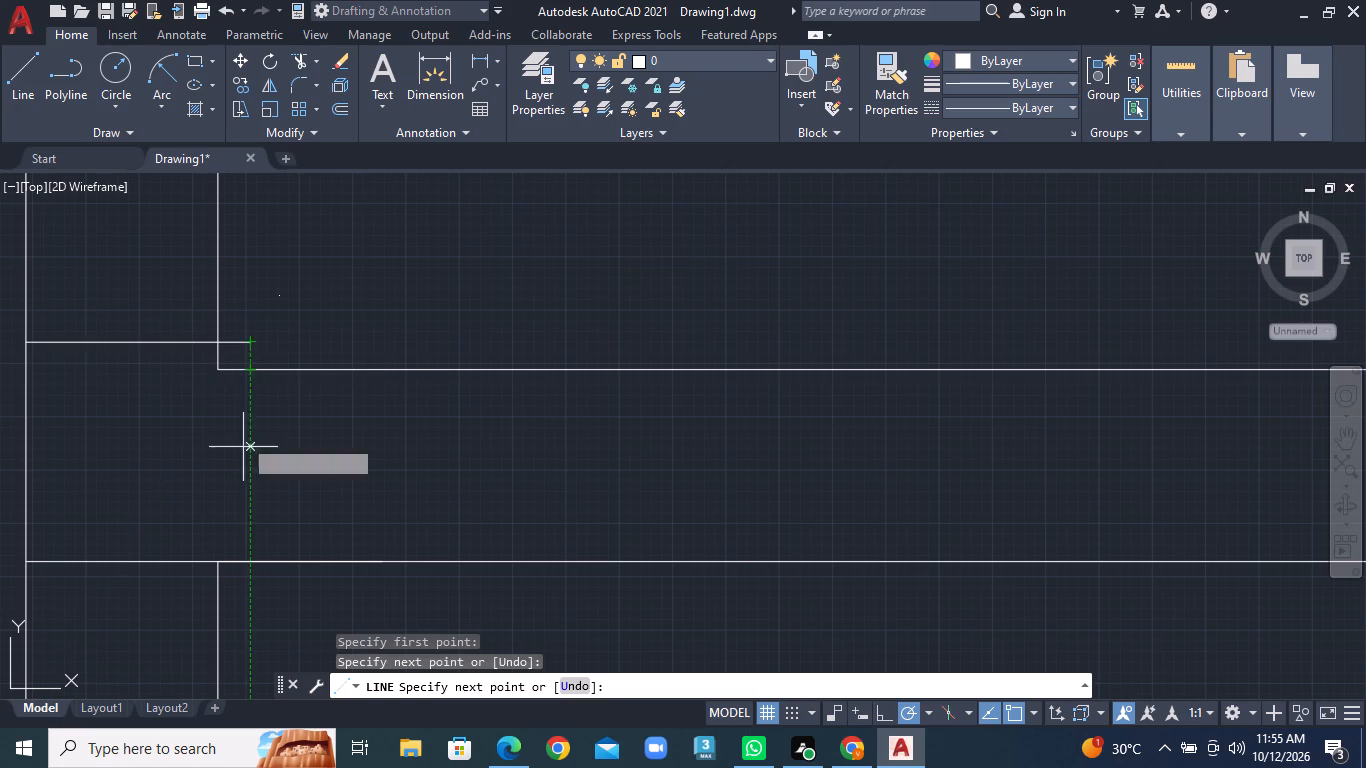
scroll(248, 504, "down", 1)
left_click(247, 538)
scroll(247, 538, "up", 1)
right_click(247, 538)
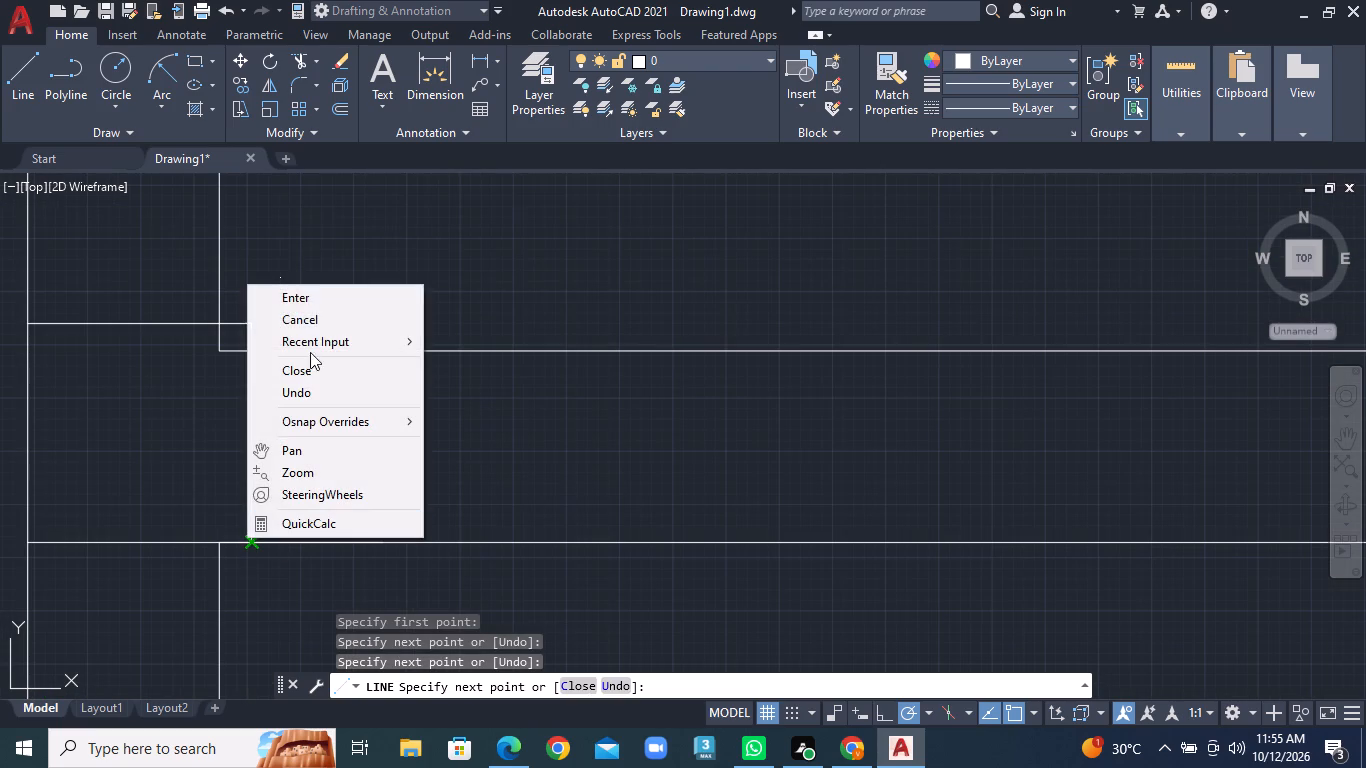
left_click(310, 291)
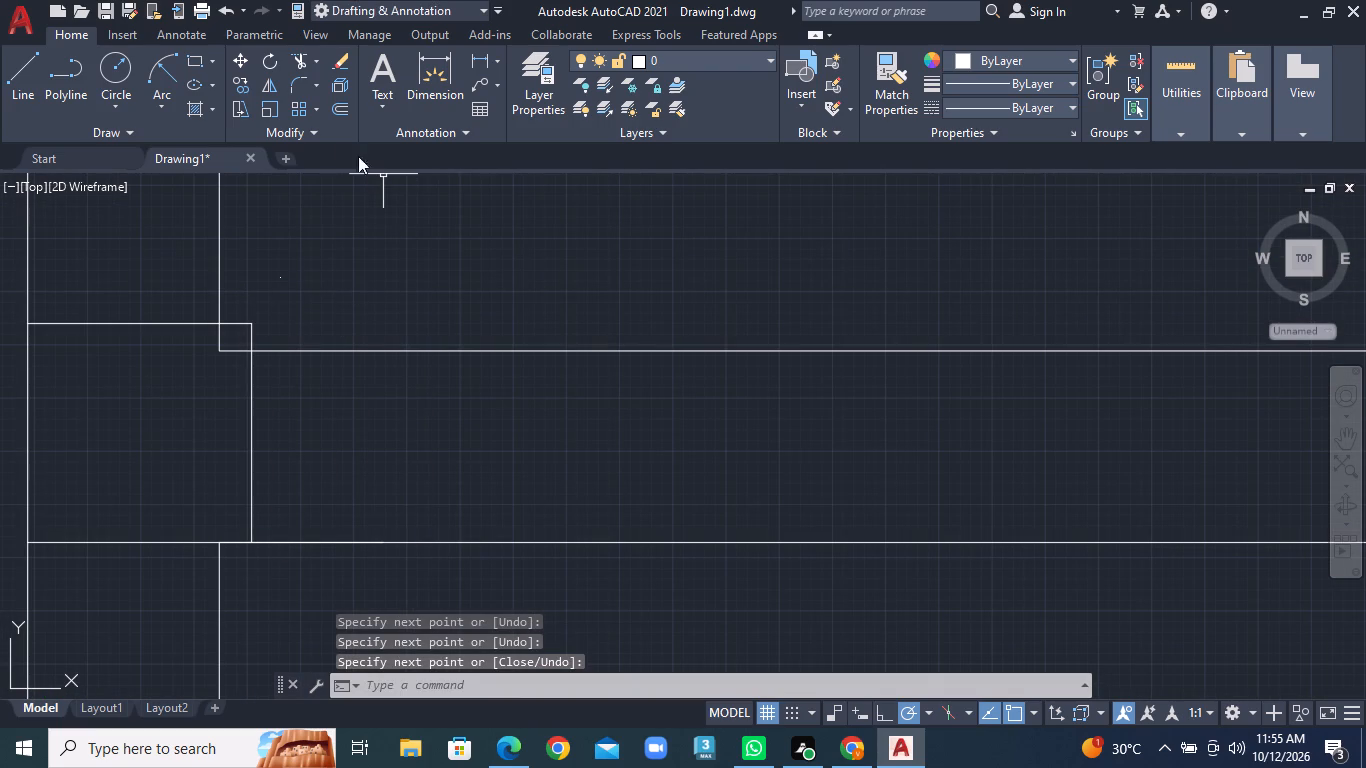
Hatch the new left column outline with the ANSI31 pattern, including its small corner area inside the room.
key("h")
scroll(337, 142, "down", 1)
key("a")
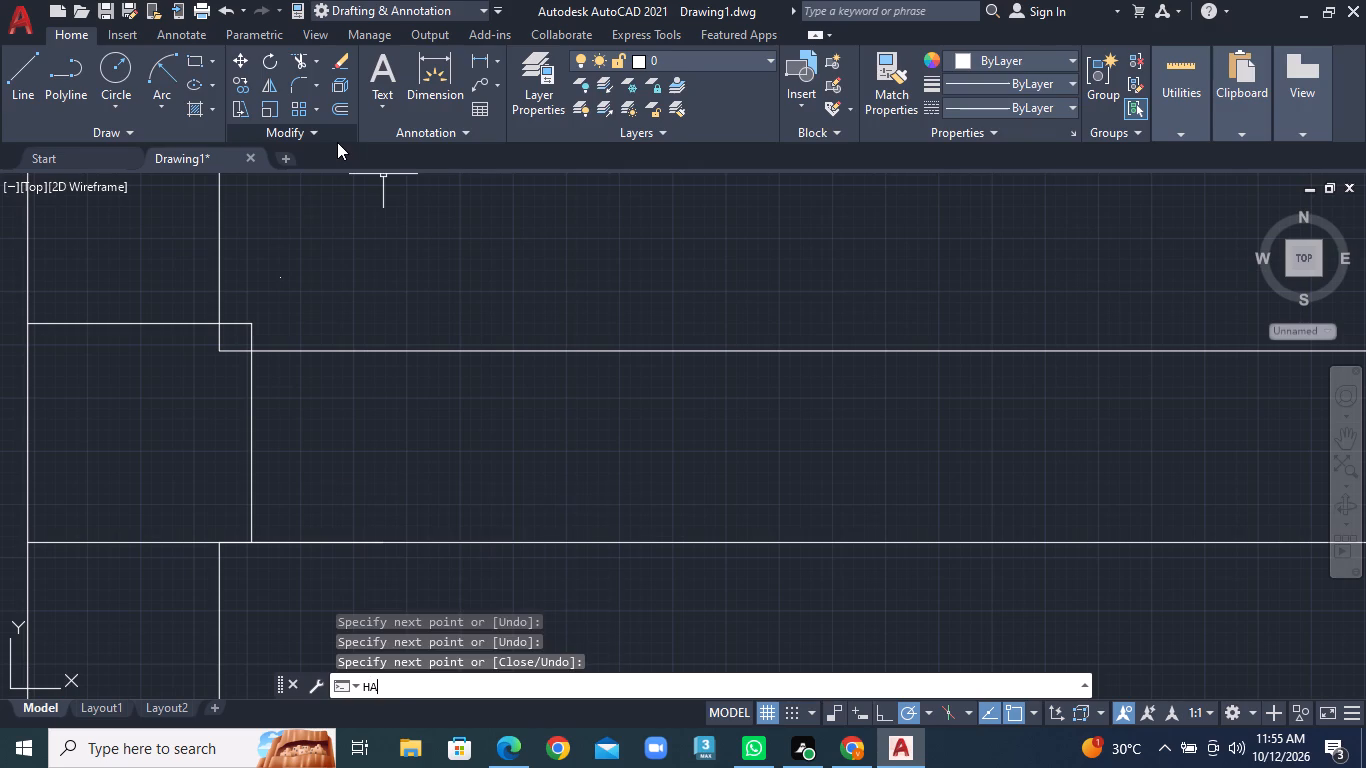
key("Return")
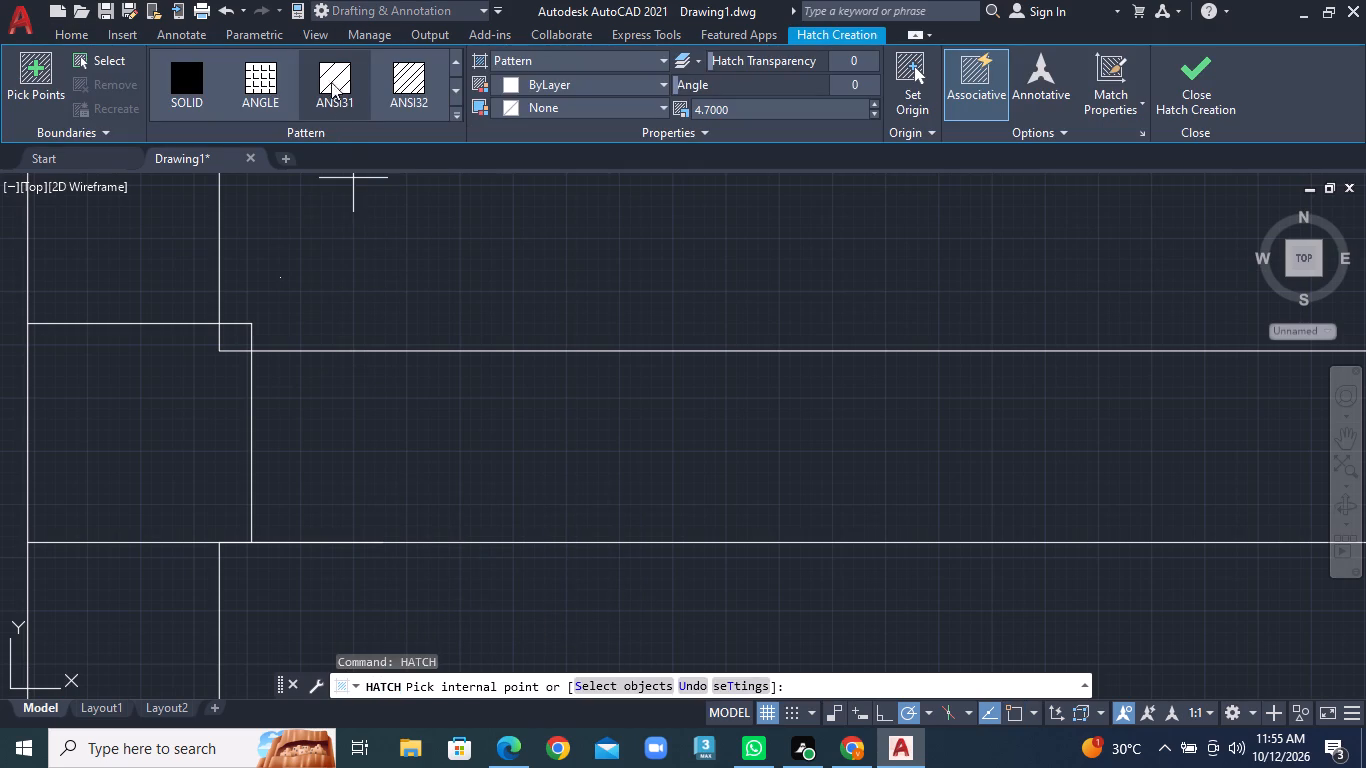
left_click(331, 79)
left_click(185, 410)
left_click(229, 341)
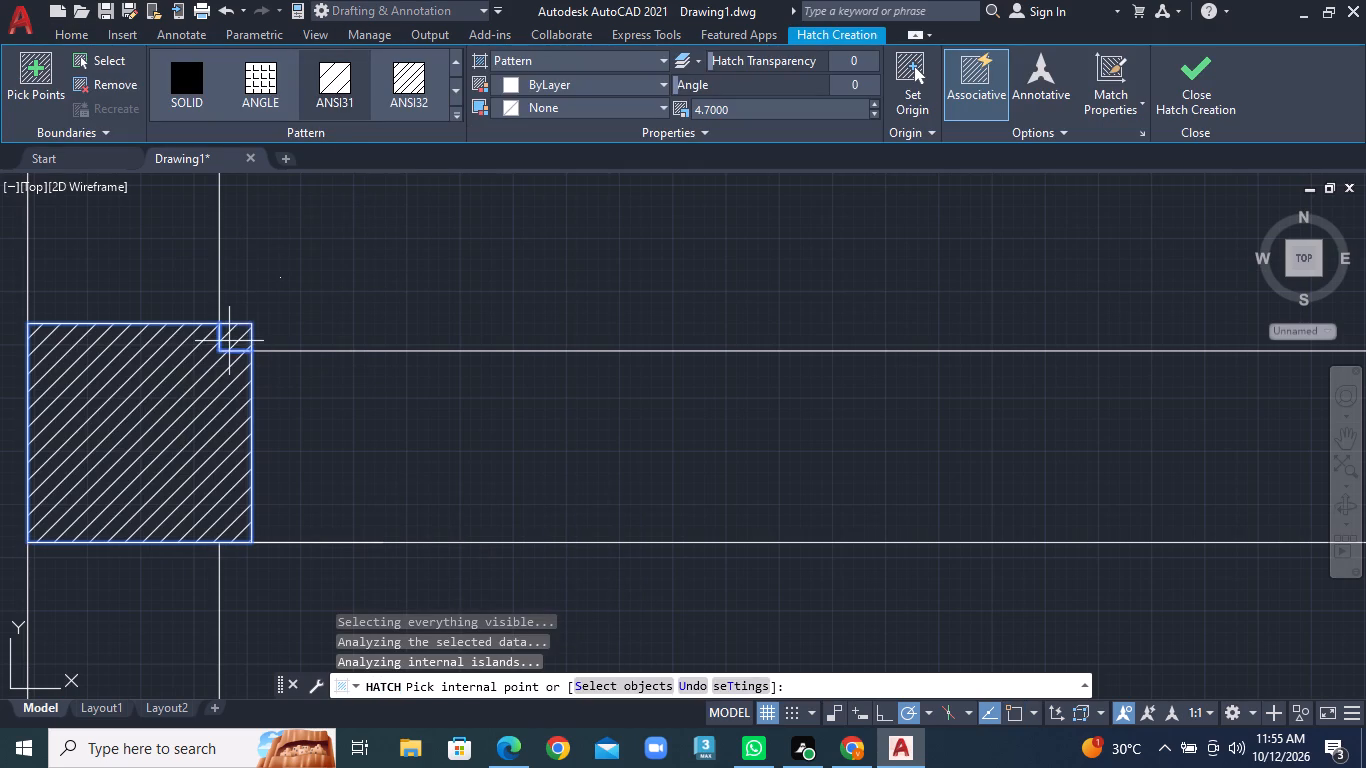
scroll(239, 349, "down", 4)
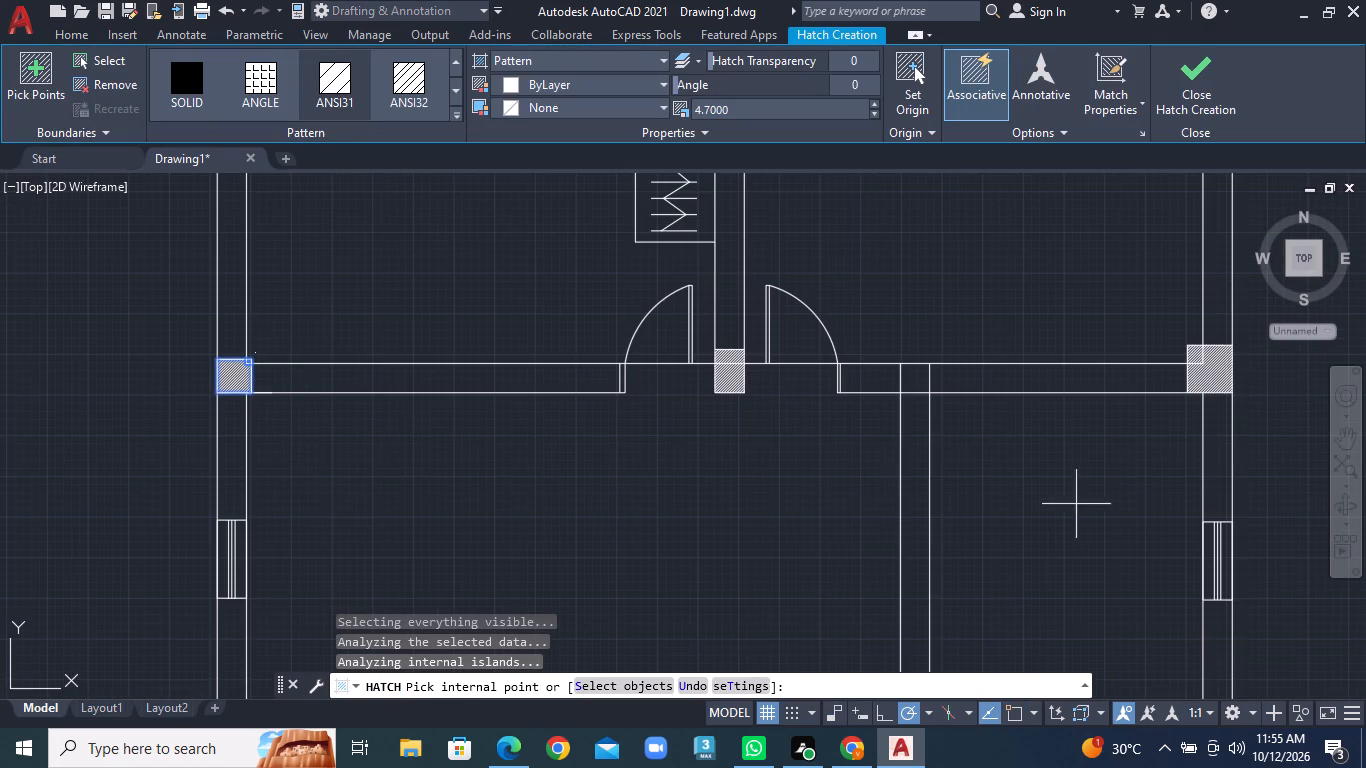
middle_click_drag(1082, 505, 614, 565)
scroll(736, 421, "down", 1)
scroll(736, 421, "up", 5)
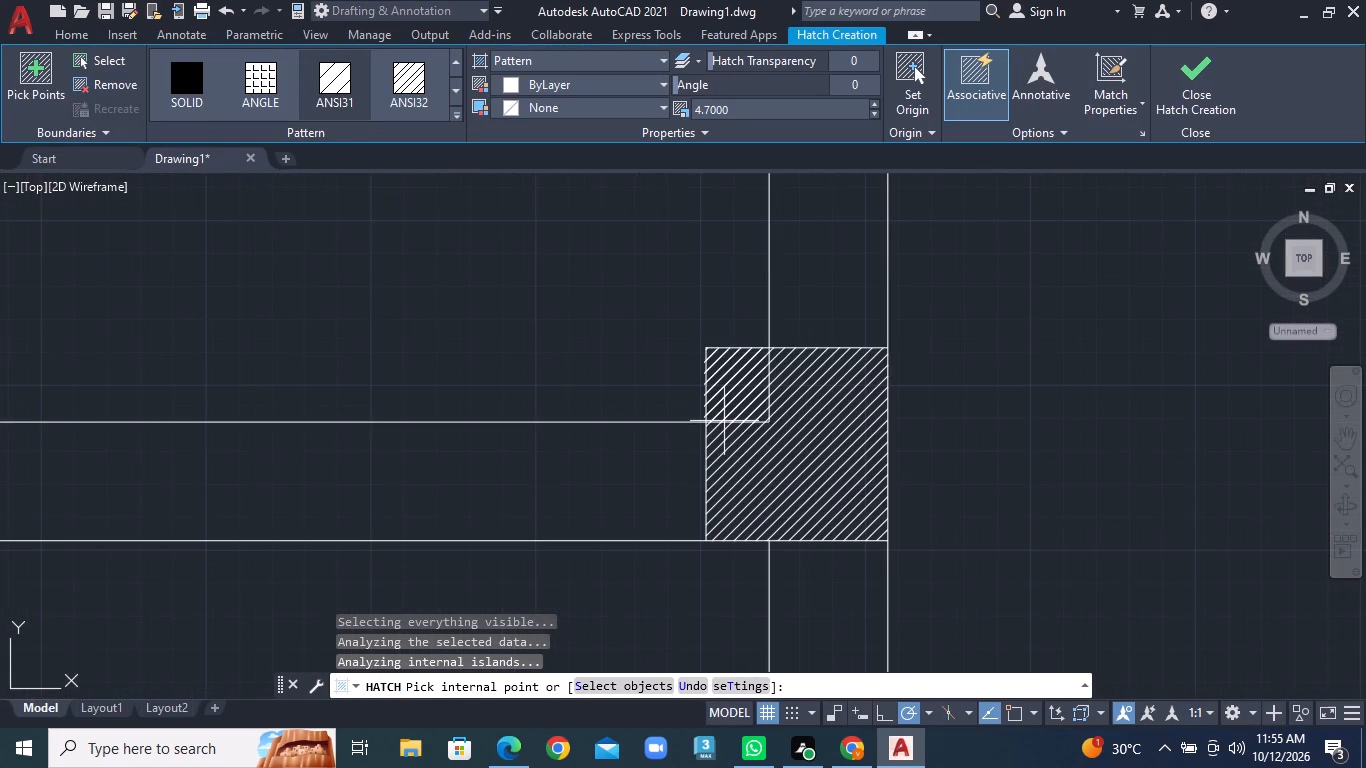
scroll(724, 421, "up", 1)
right_click(496, 387)
left_click(528, 398)
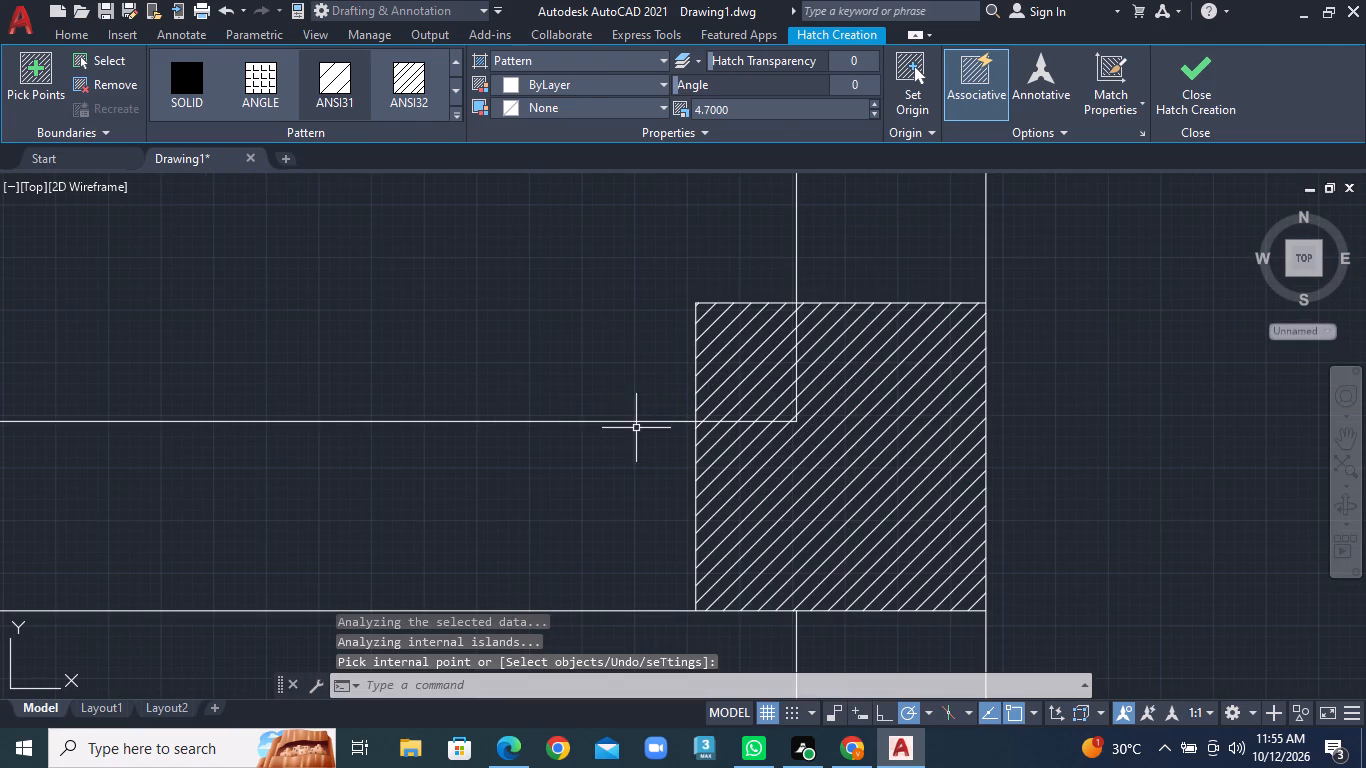
Erase the hatch, top edge and inner vertical edge of the column where the cross wall meets the right outer wall.
left_click(813, 513)
left_click(804, 501)
right_click(780, 500)
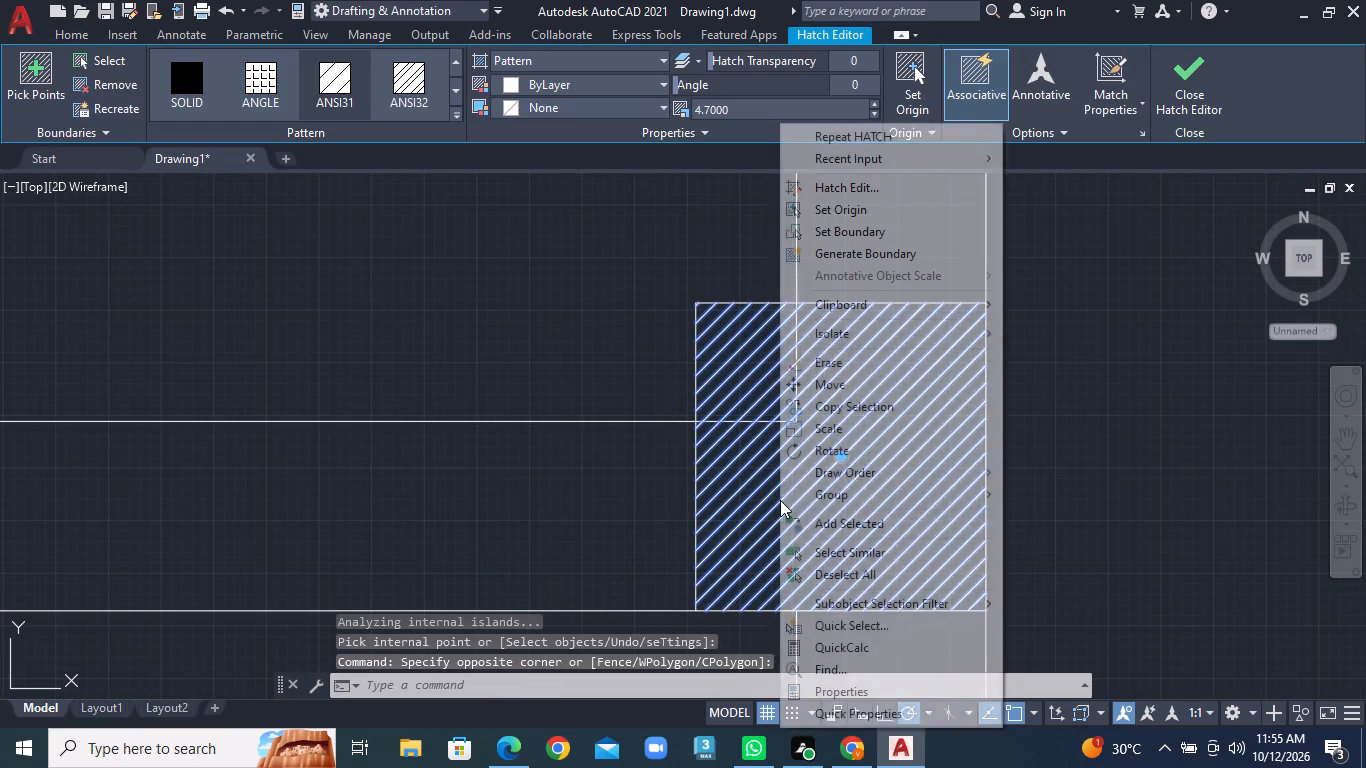
left_click(836, 361)
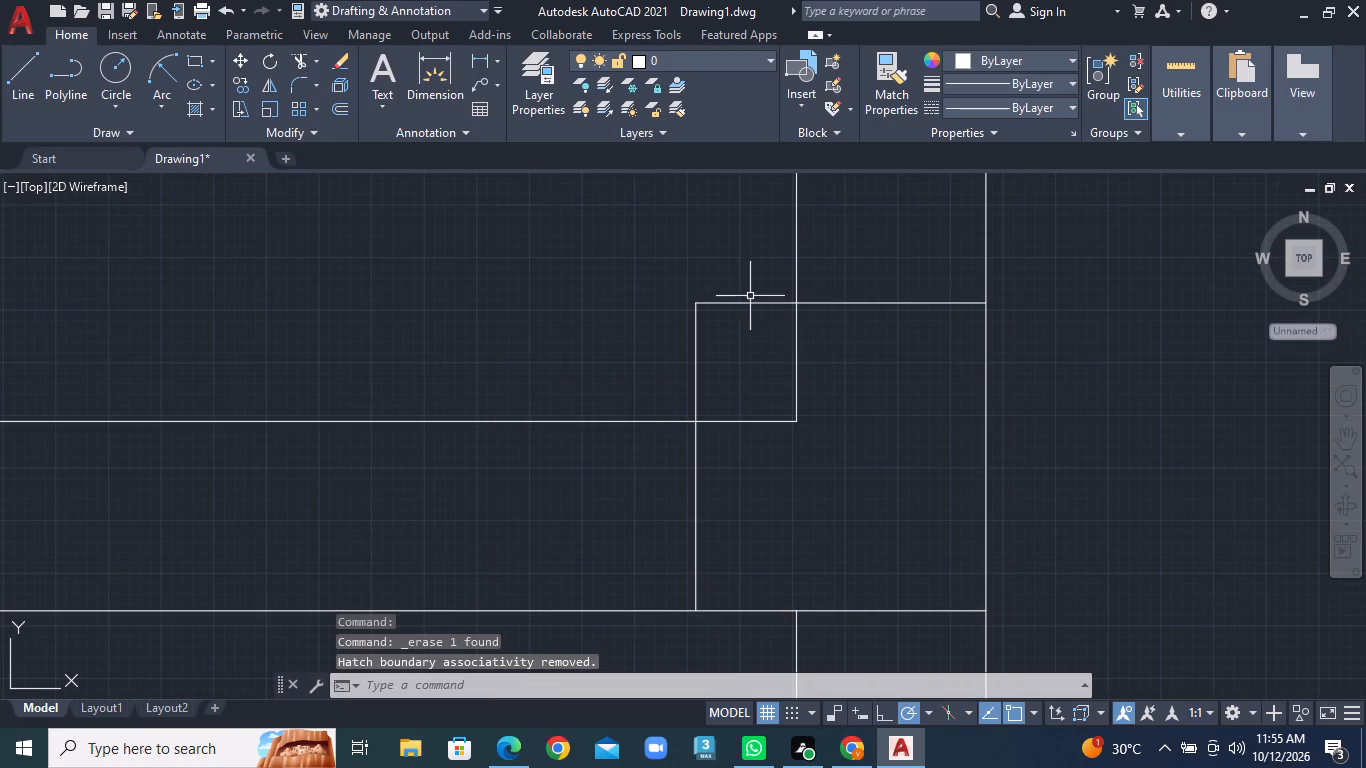
left_click(750, 305)
right_click(750, 305)
left_click(789, 369)
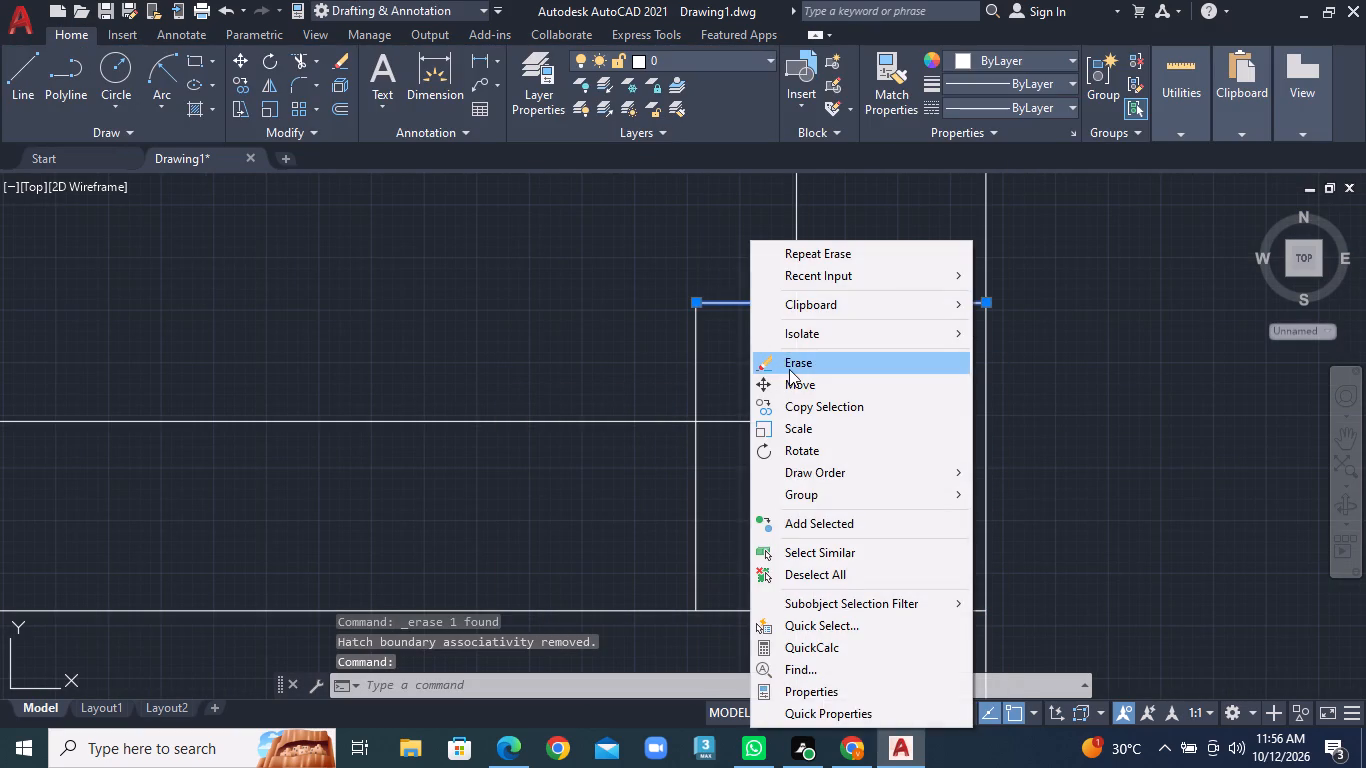
left_click(696, 368)
right_click(696, 368)
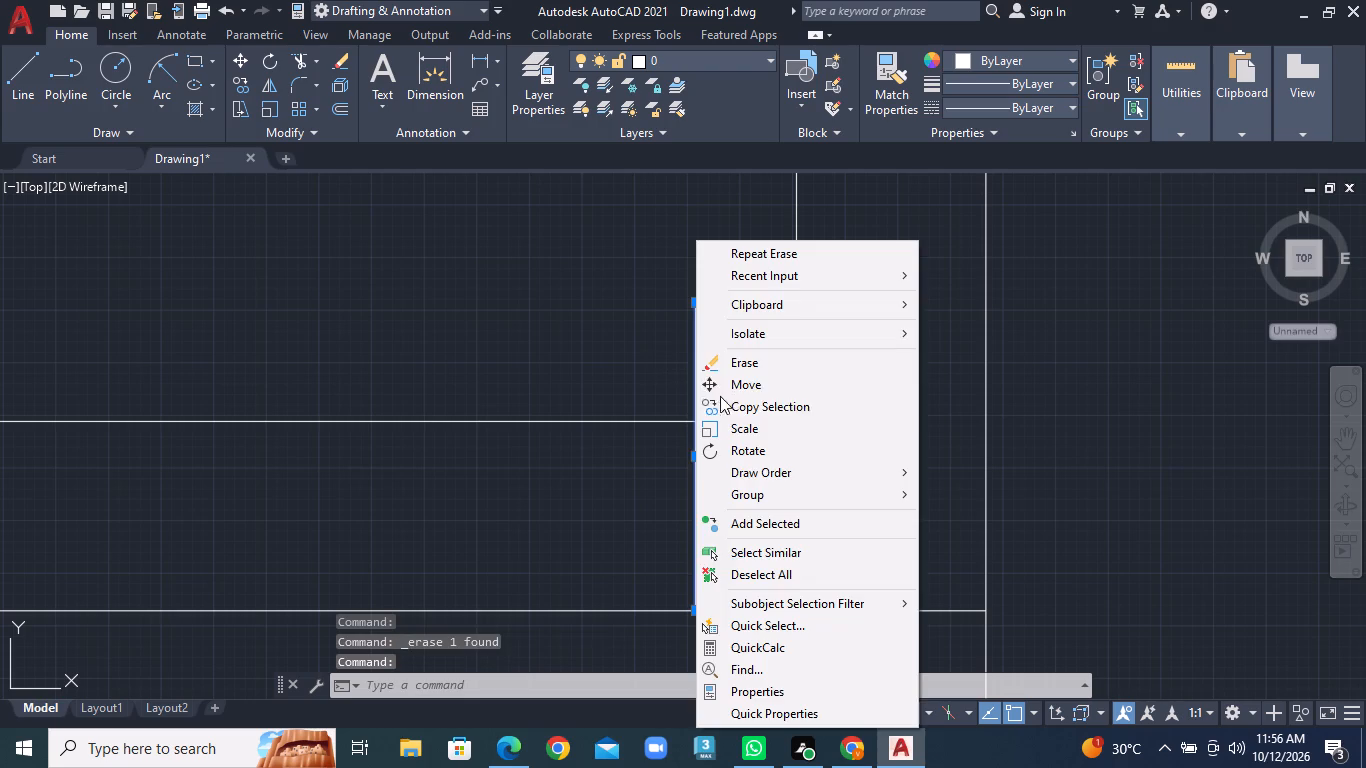
left_click(741, 368)
Draw a smaller right column outline, about 11" wide from the outer wall line, down to the cross wall's lower line.
left_click(27, 91)
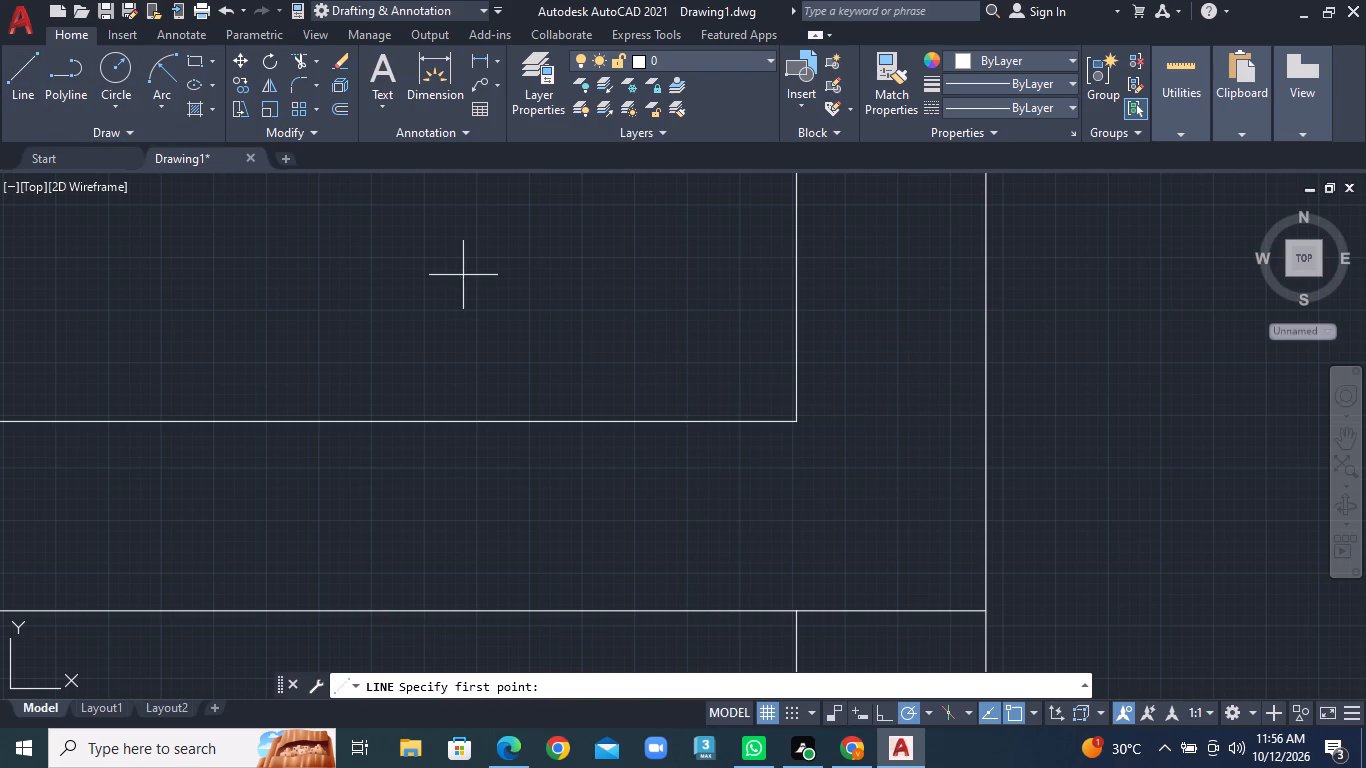
left_click(985, 388)
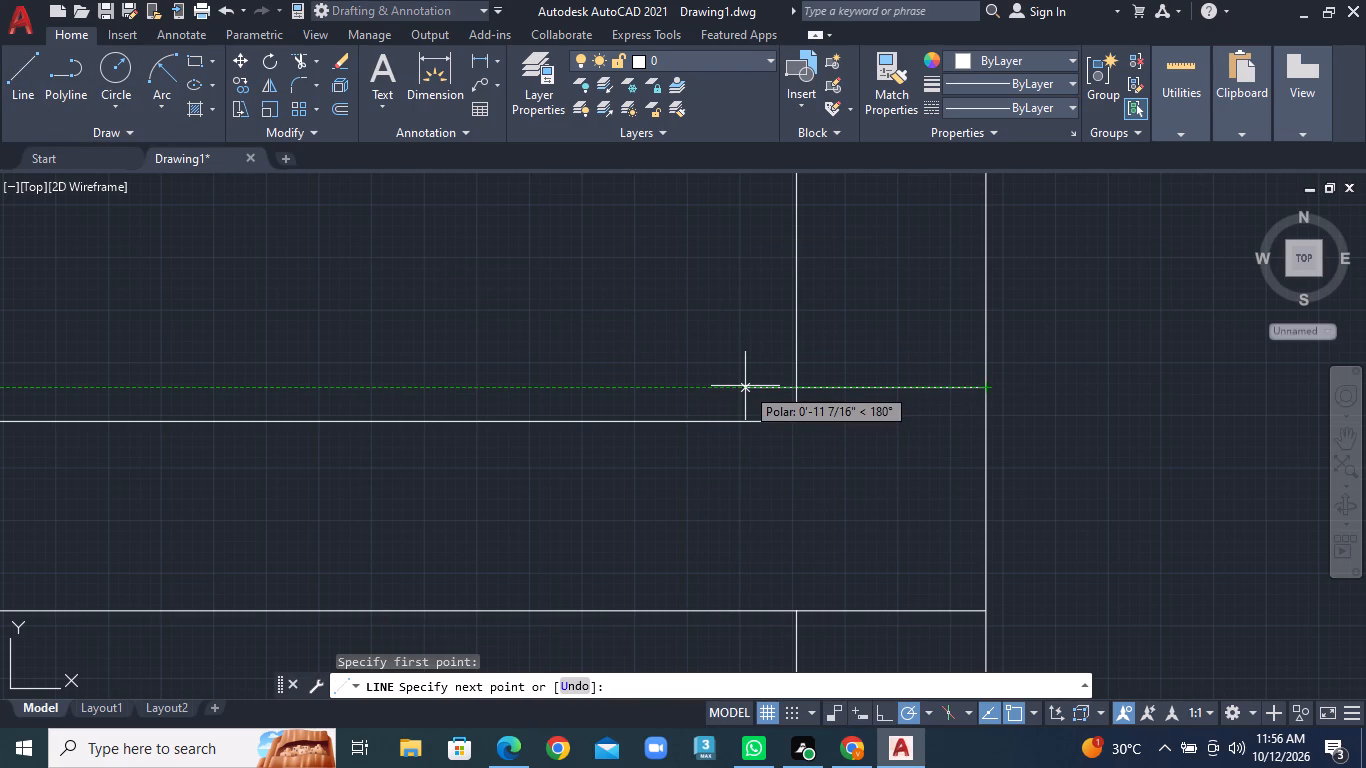
left_click(754, 386)
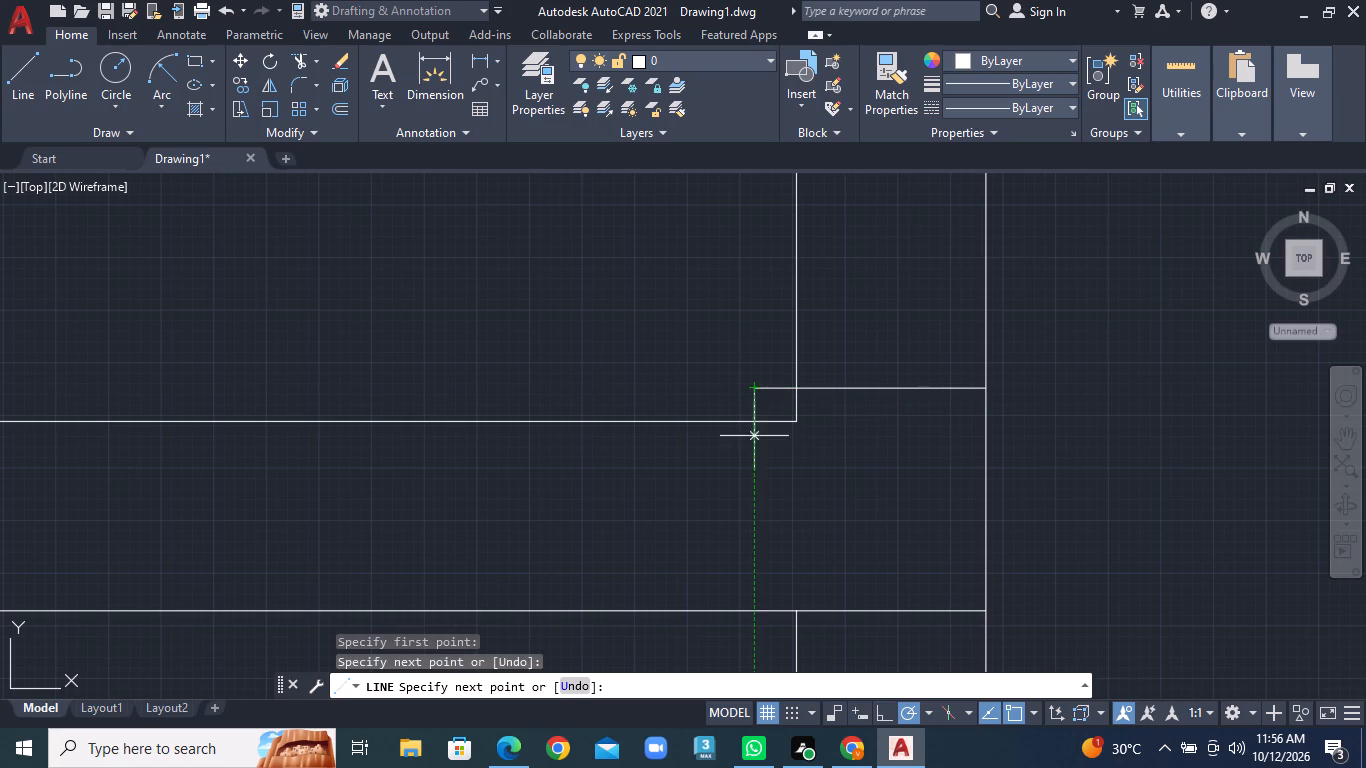
left_click(758, 613)
right_click(758, 613)
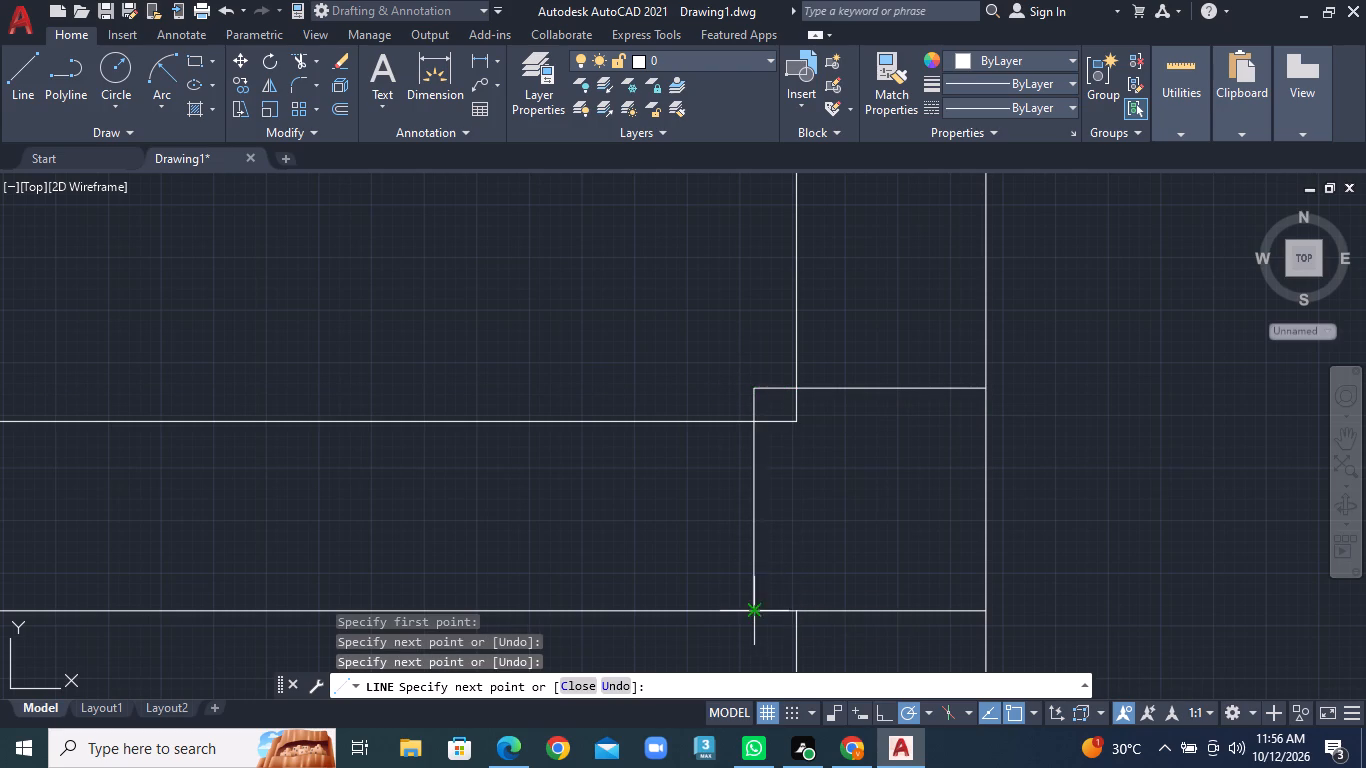
left_click(819, 366)
scroll(671, 498, "down", 3)
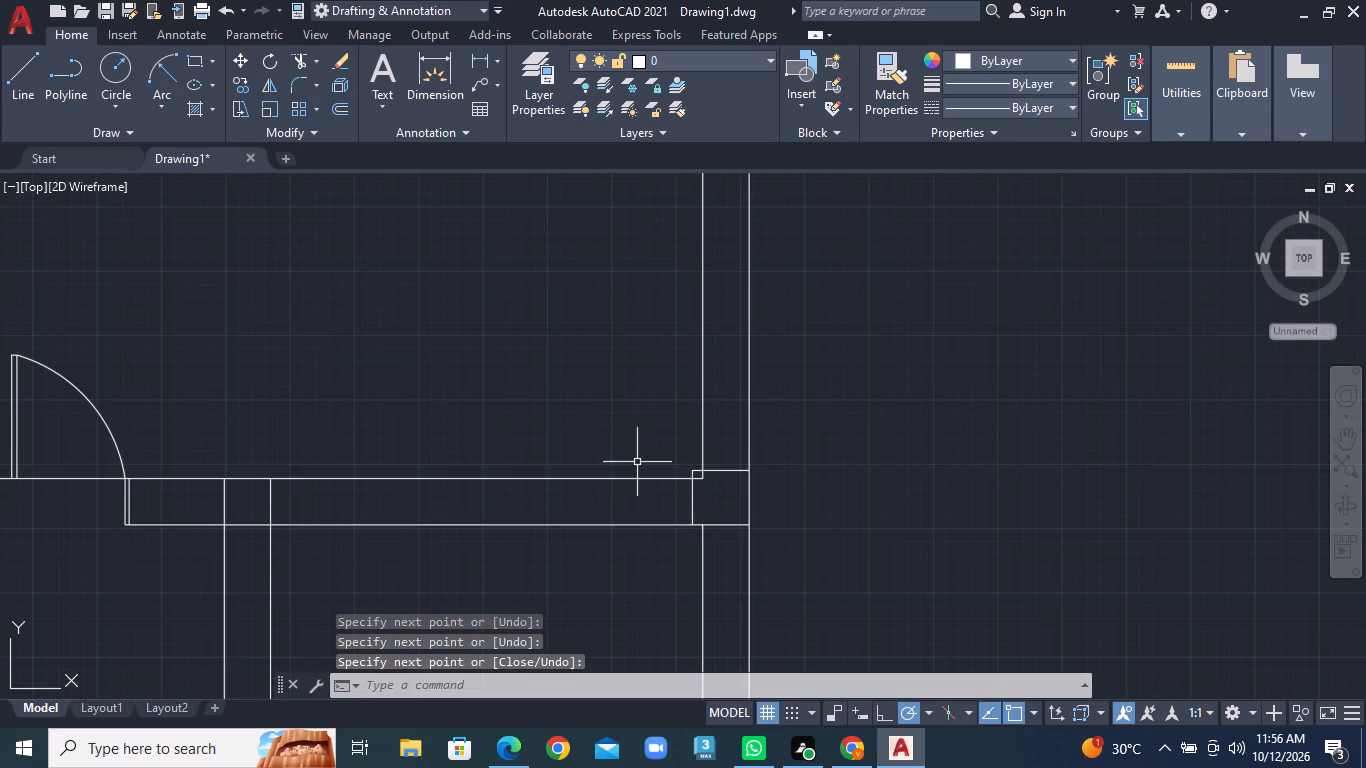
Hatch the new right column outline with the ANSI31 pattern, including its small corner area inside the room.
type("HA")
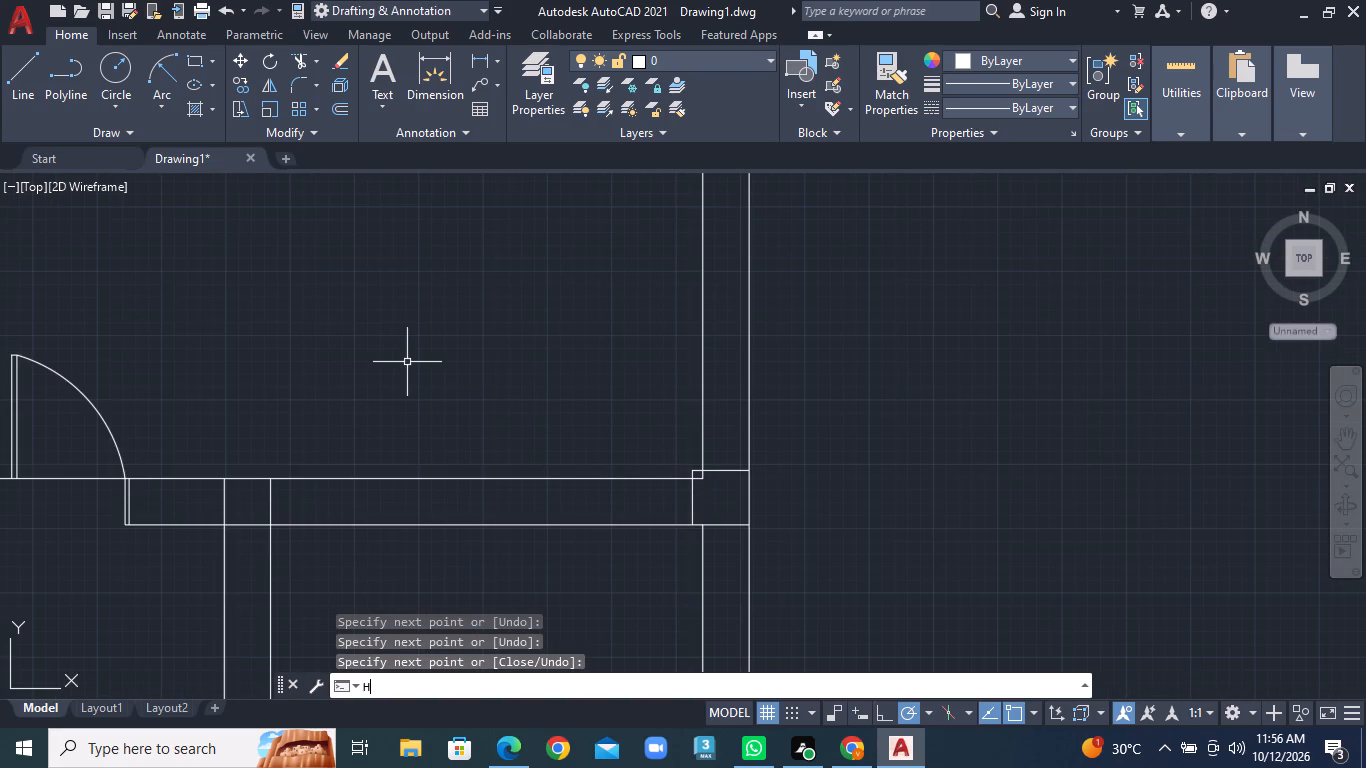
key("space")
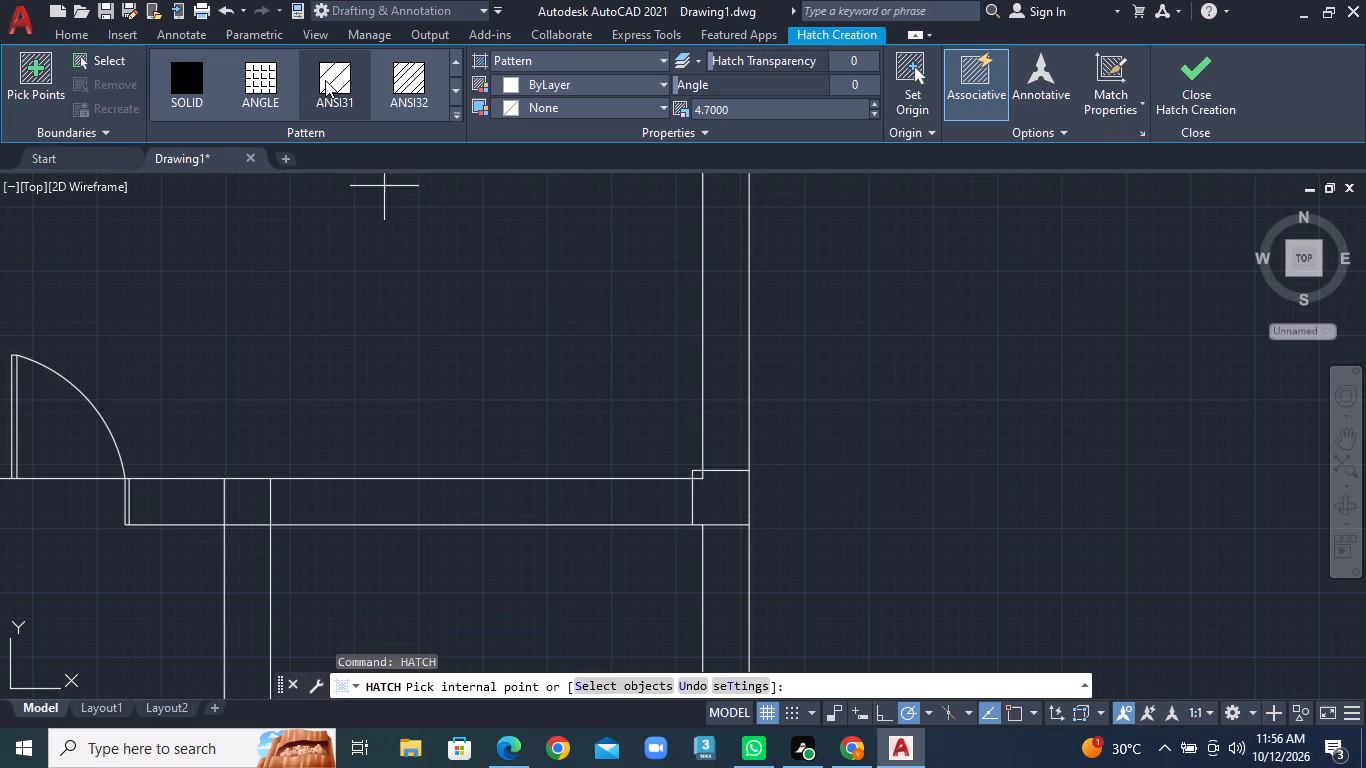
left_click(325, 80)
scroll(817, 525, "up", 2)
scroll(737, 507, "up", 2)
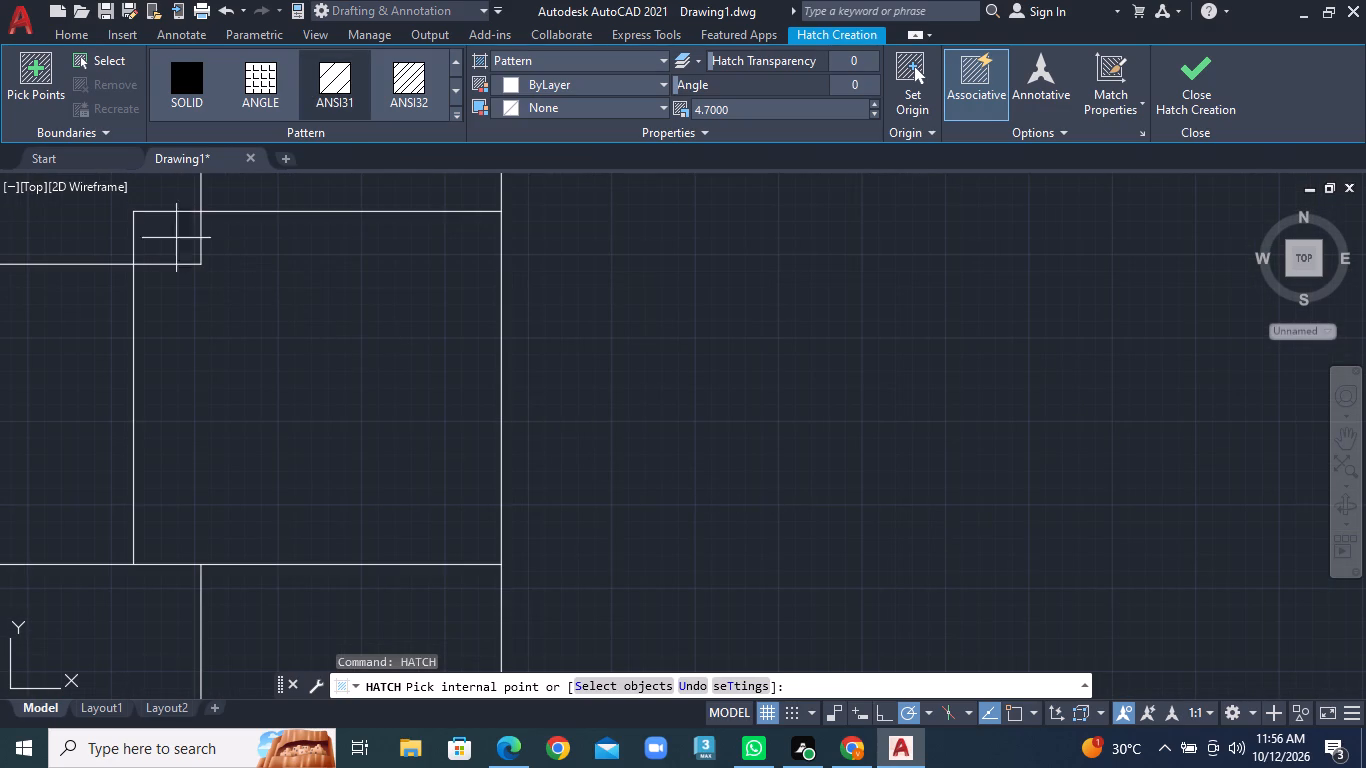
left_click(161, 231)
left_click(234, 300)
scroll(234, 300, "down", 7)
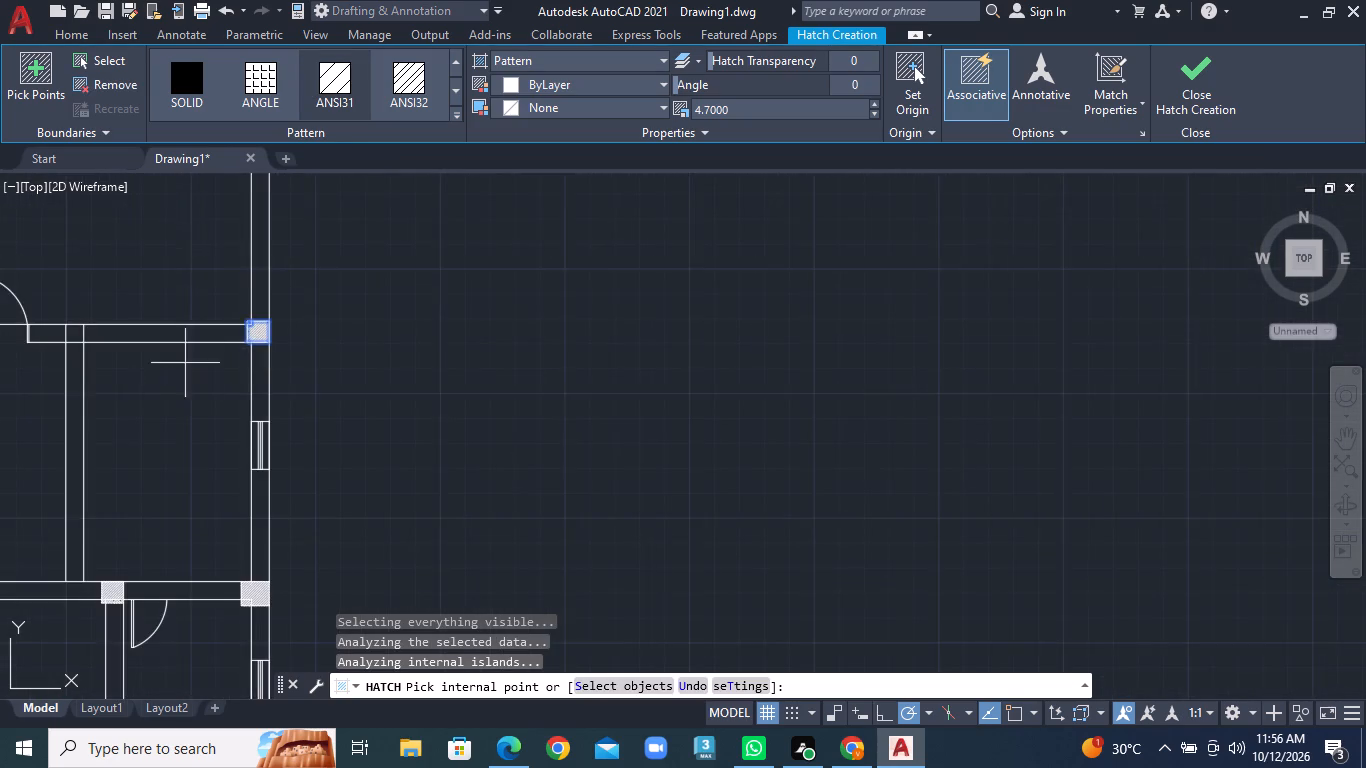
middle_click_drag(183, 363, 896, 401)
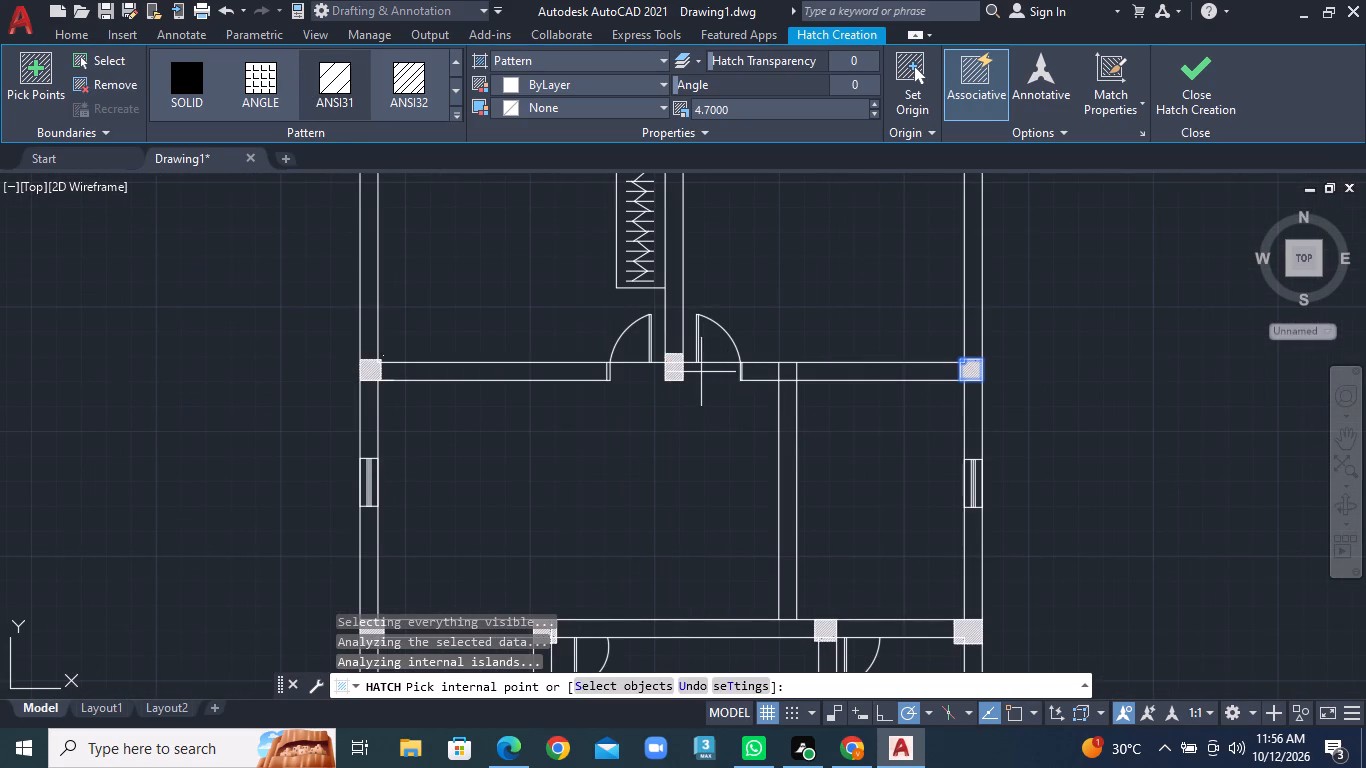
scroll(724, 474, "down", 1)
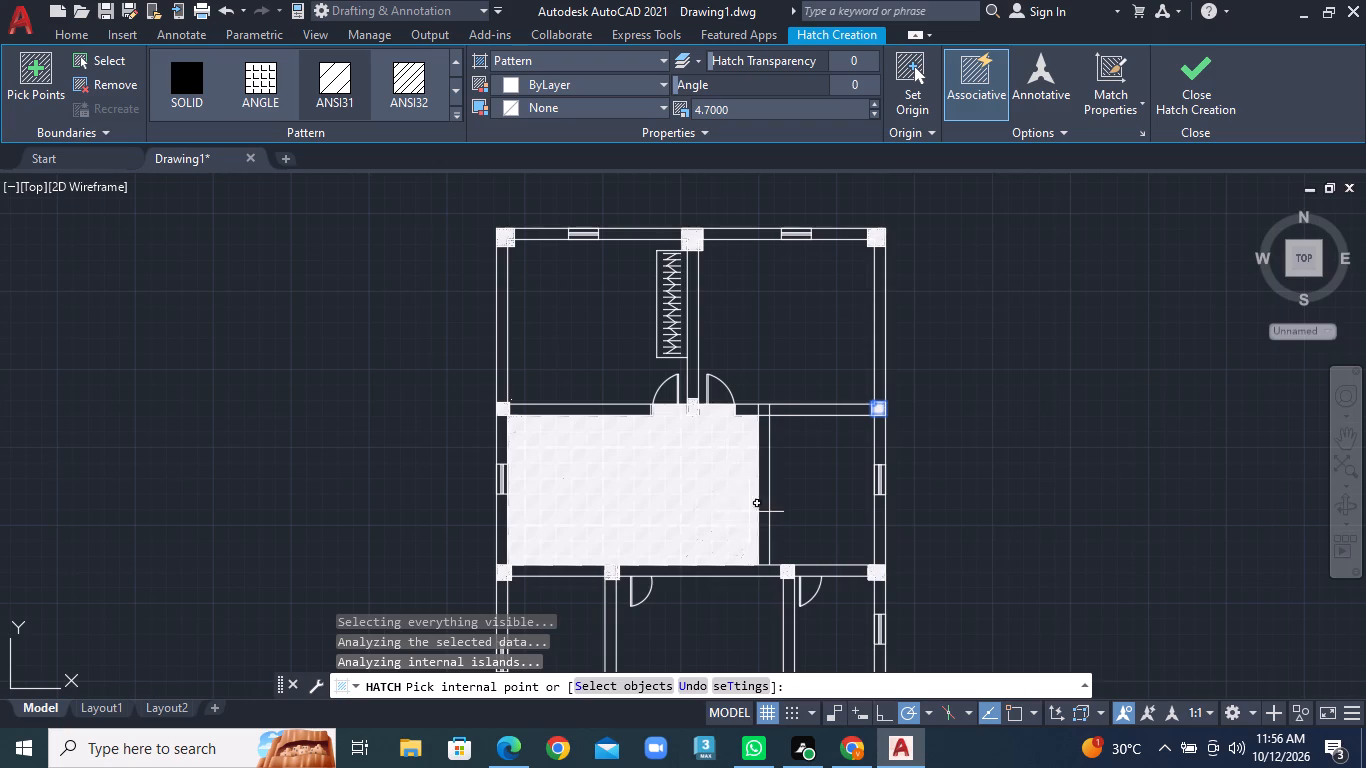
right_click(232, 270)
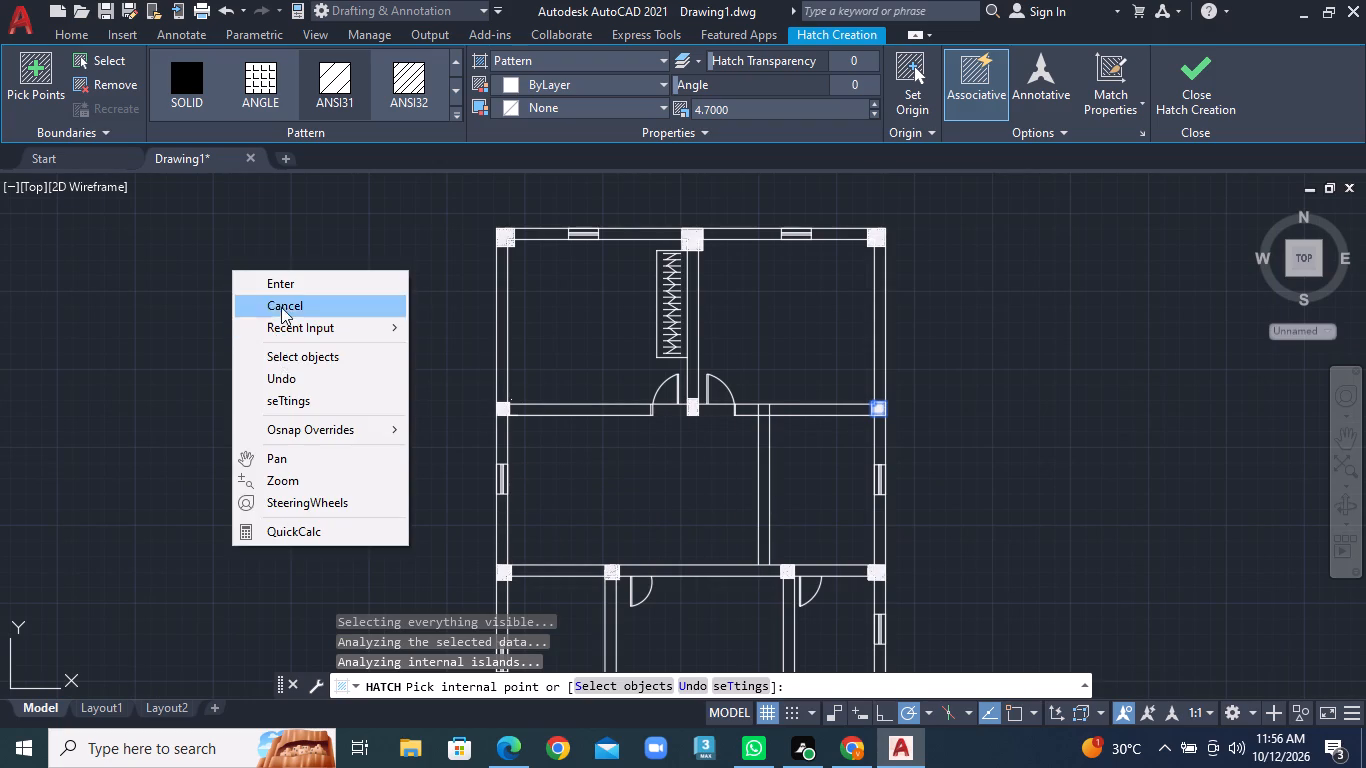
left_click(282, 290)
Draw a horizontal guide line from the top of the bottom-left room's door leaf, stopping just short of the partition wall.
middle_click_drag(577, 474, 577, 309)
middle_click_drag(714, 513, 671, 495)
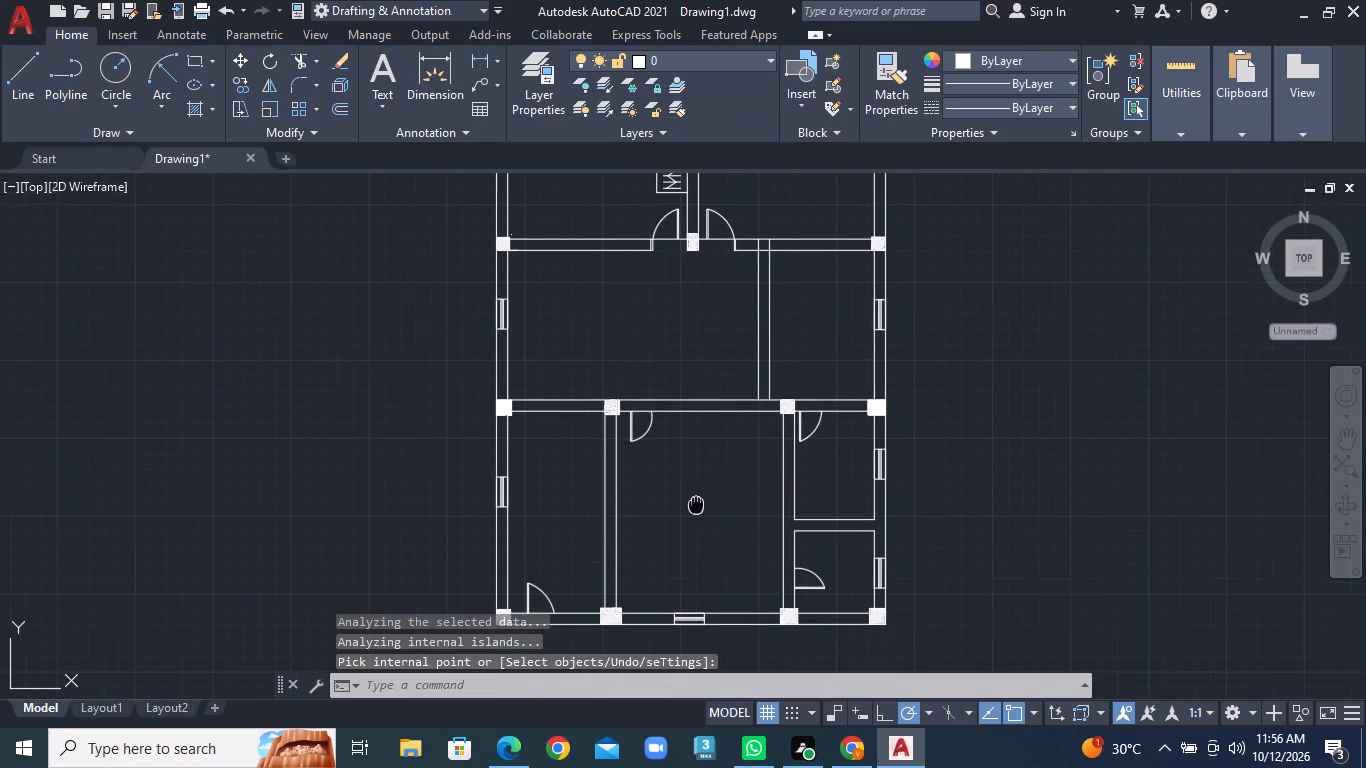
middle_click_drag(671, 495, 660, 490)
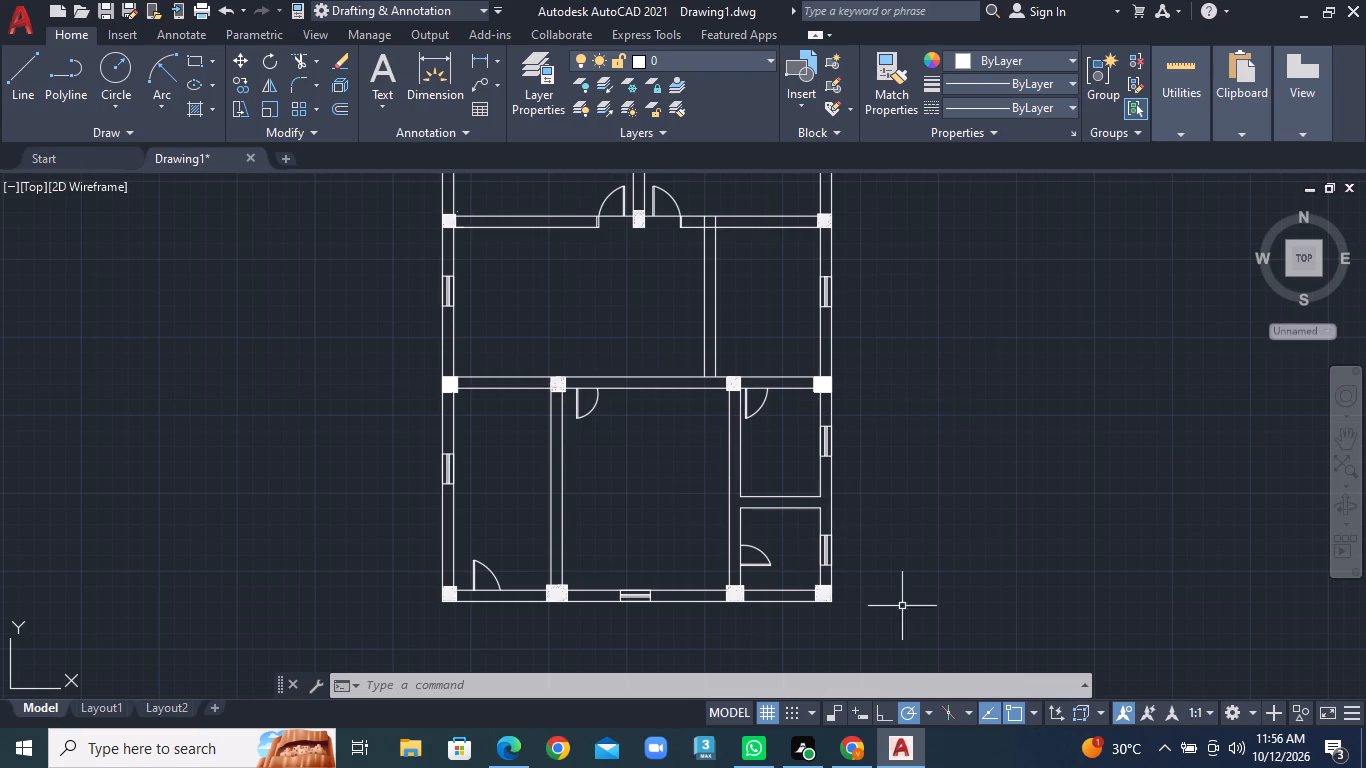
scroll(457, 499, "up", 2)
middle_click_drag(461, 533, 334, 416)
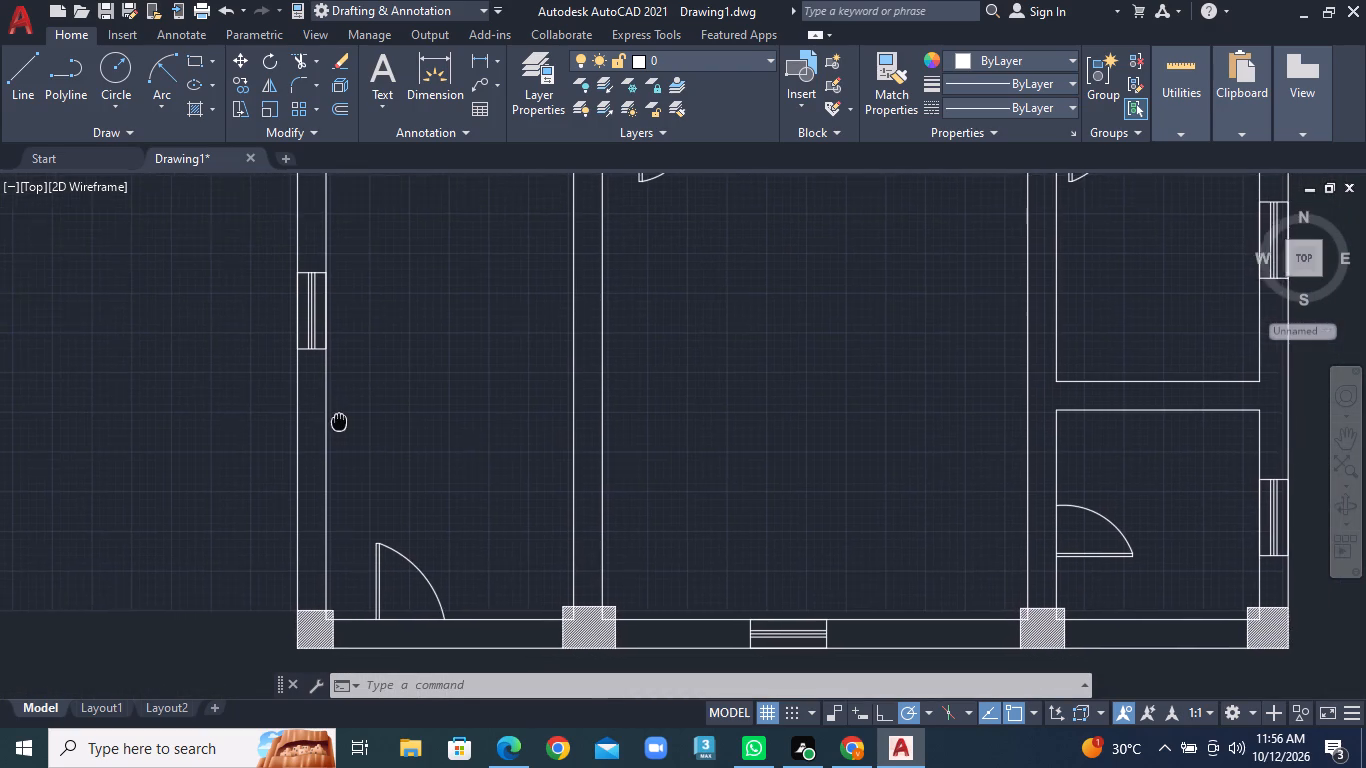
middle_click_drag(334, 416, 328, 410)
middle_click_drag(499, 481, 398, 376)
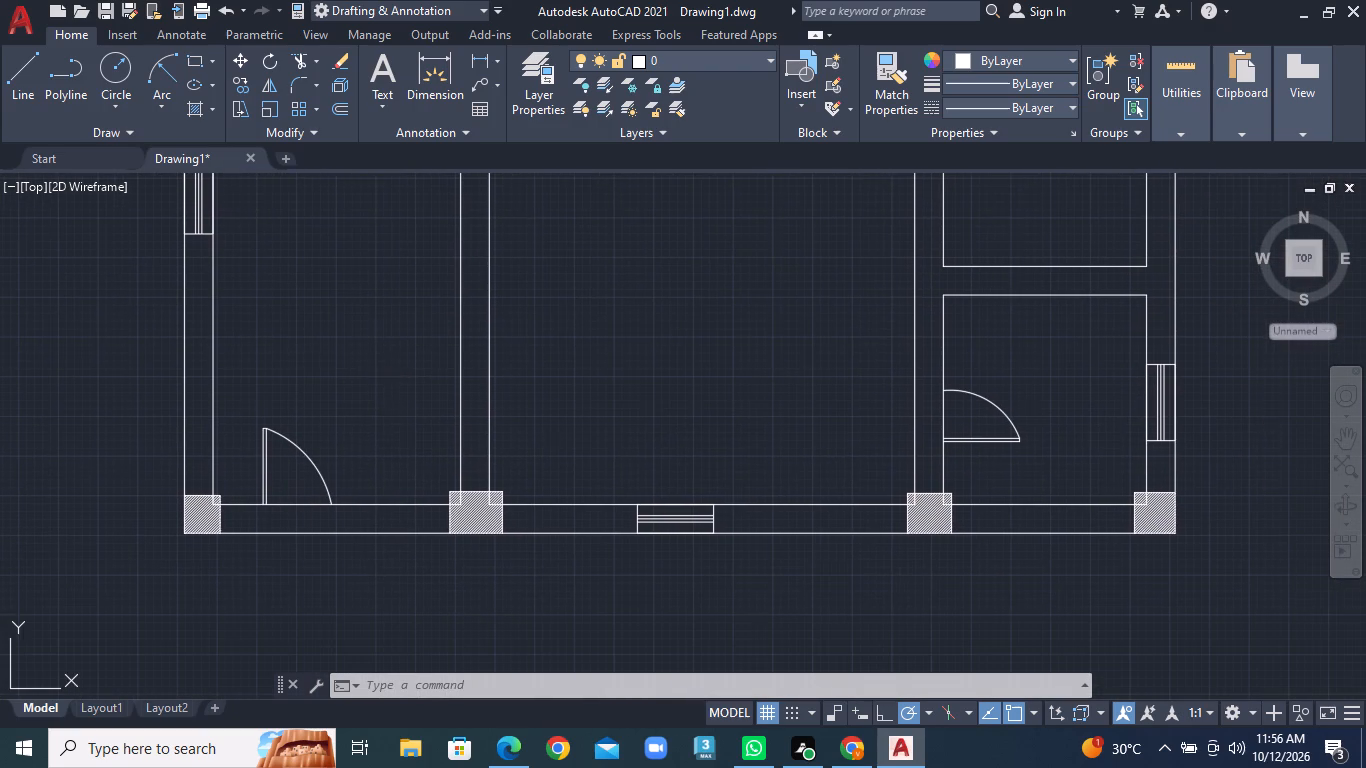
left_click(11, 77)
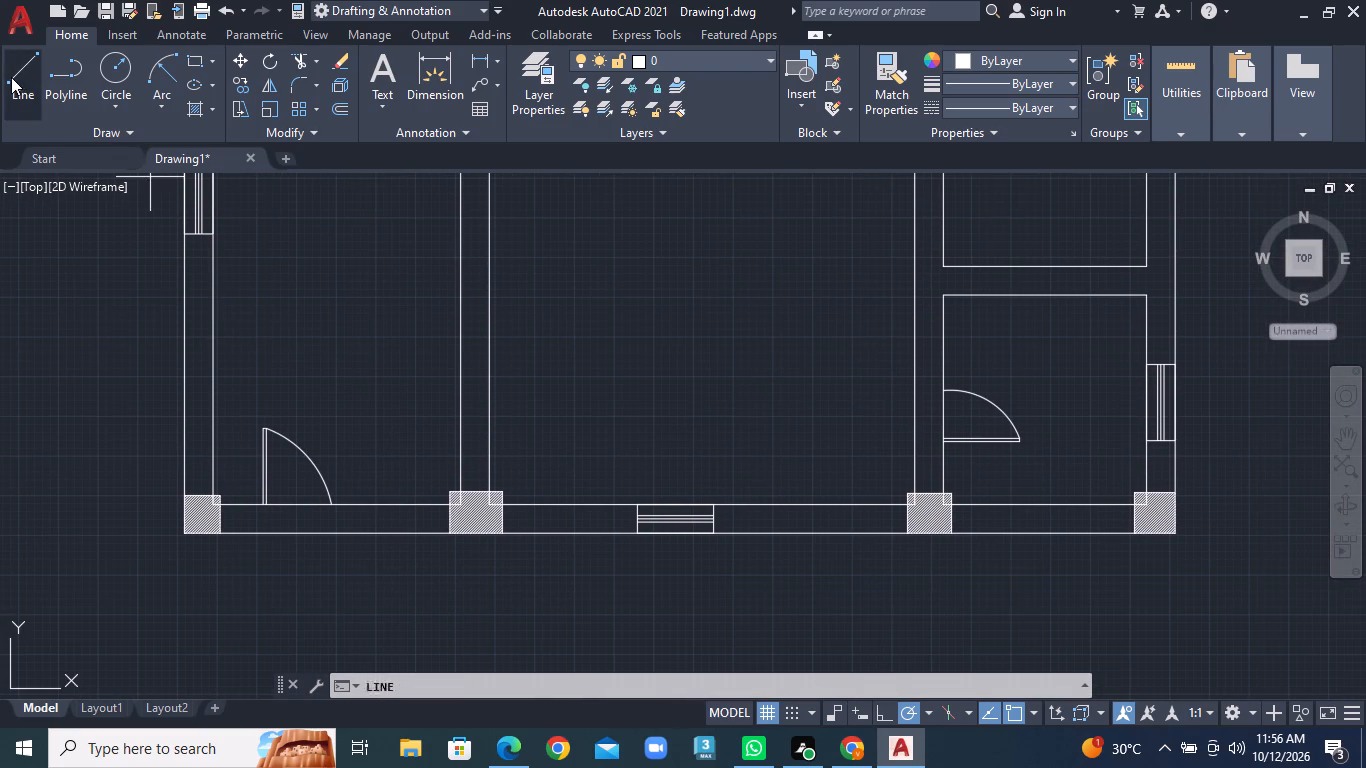
scroll(347, 489, "up", 1)
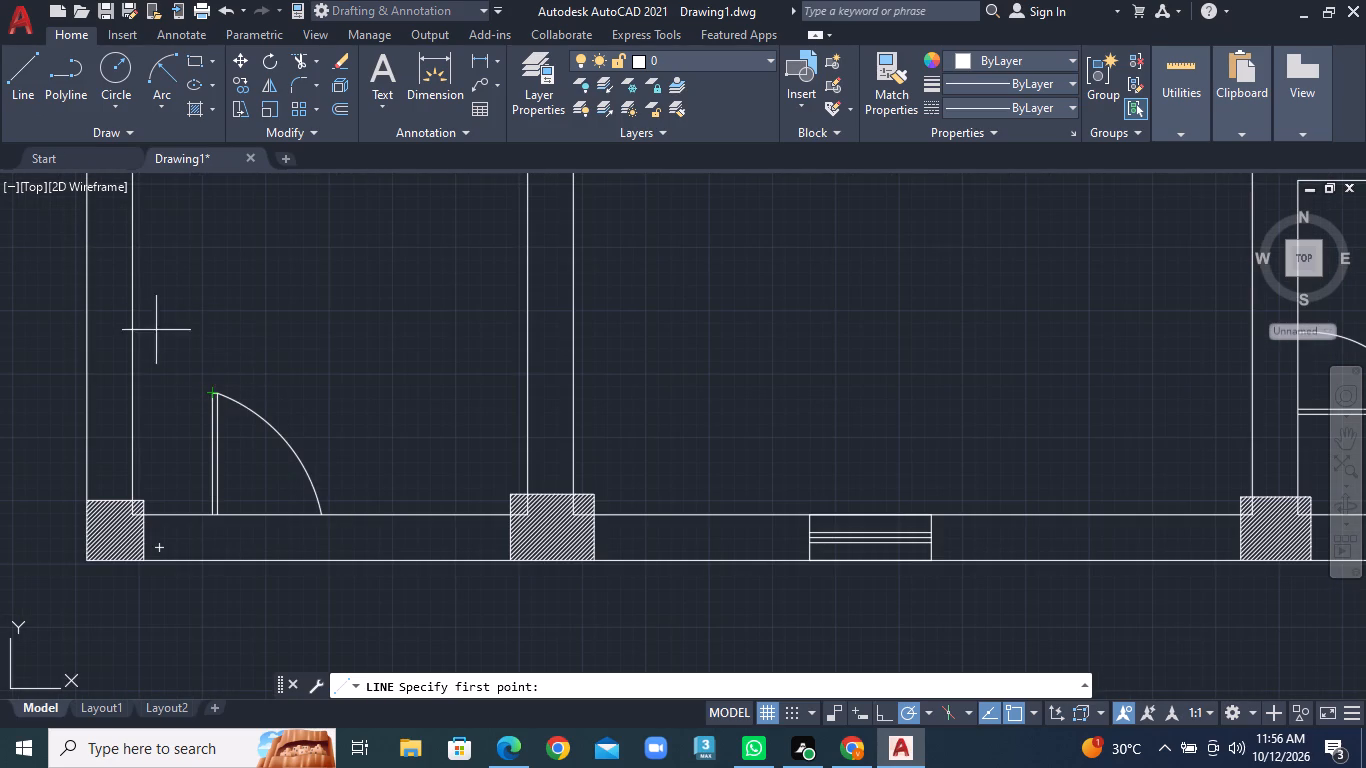
left_click(213, 395)
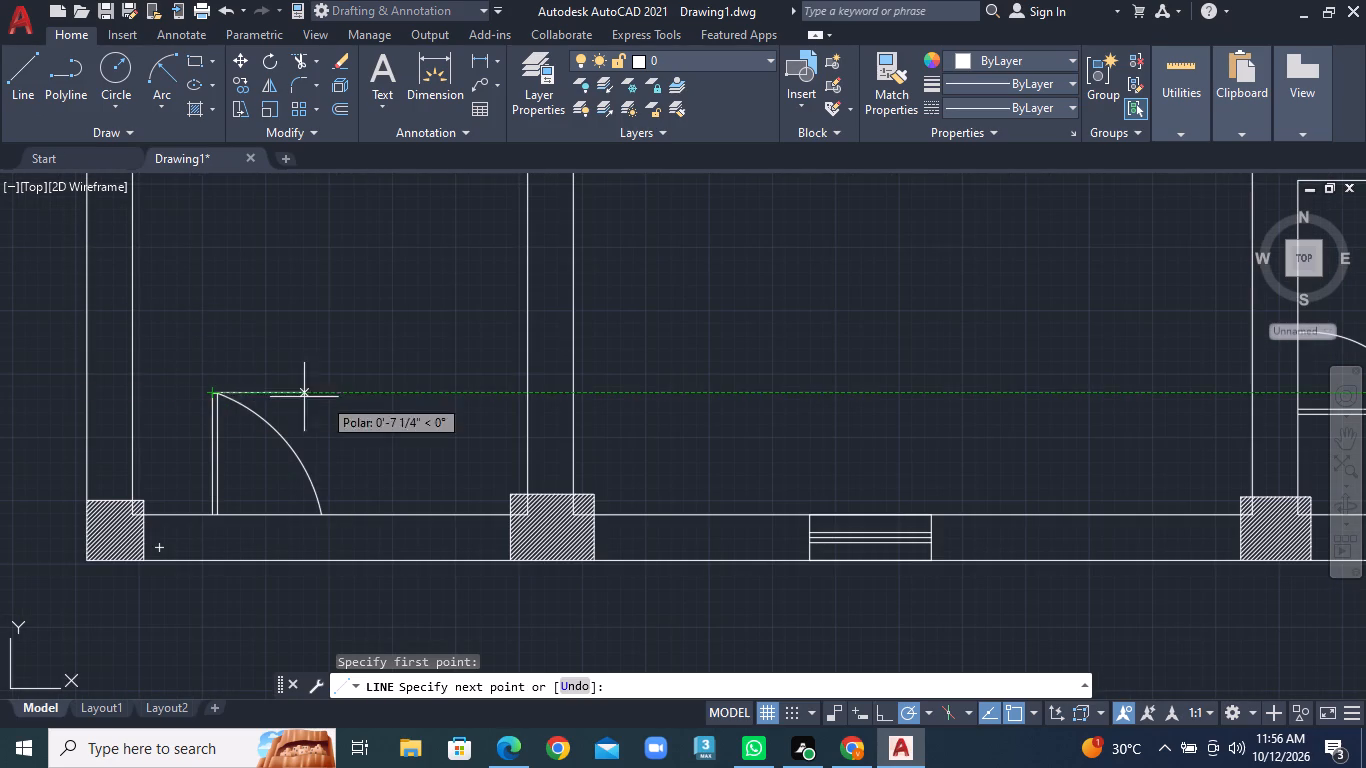
left_click(500, 393)
right_click(500, 393)
left_click(553, 414)
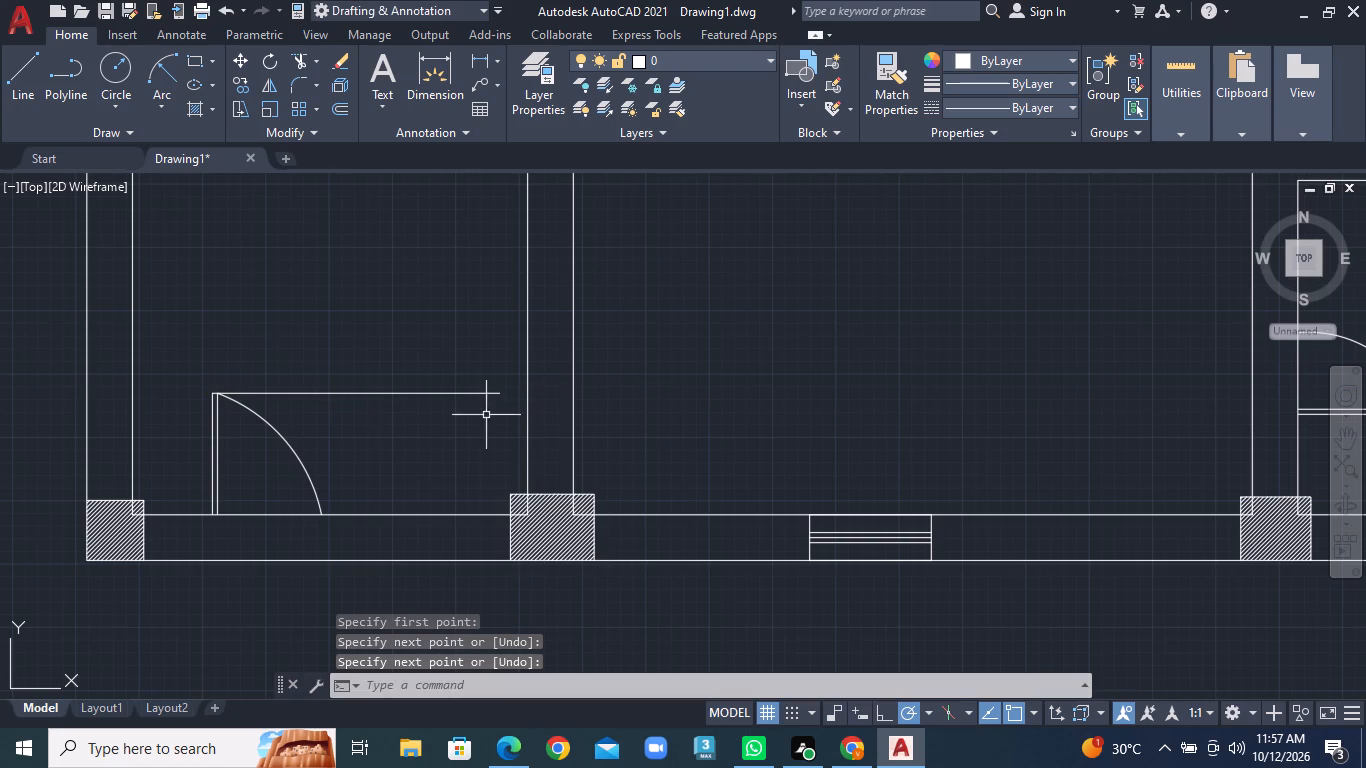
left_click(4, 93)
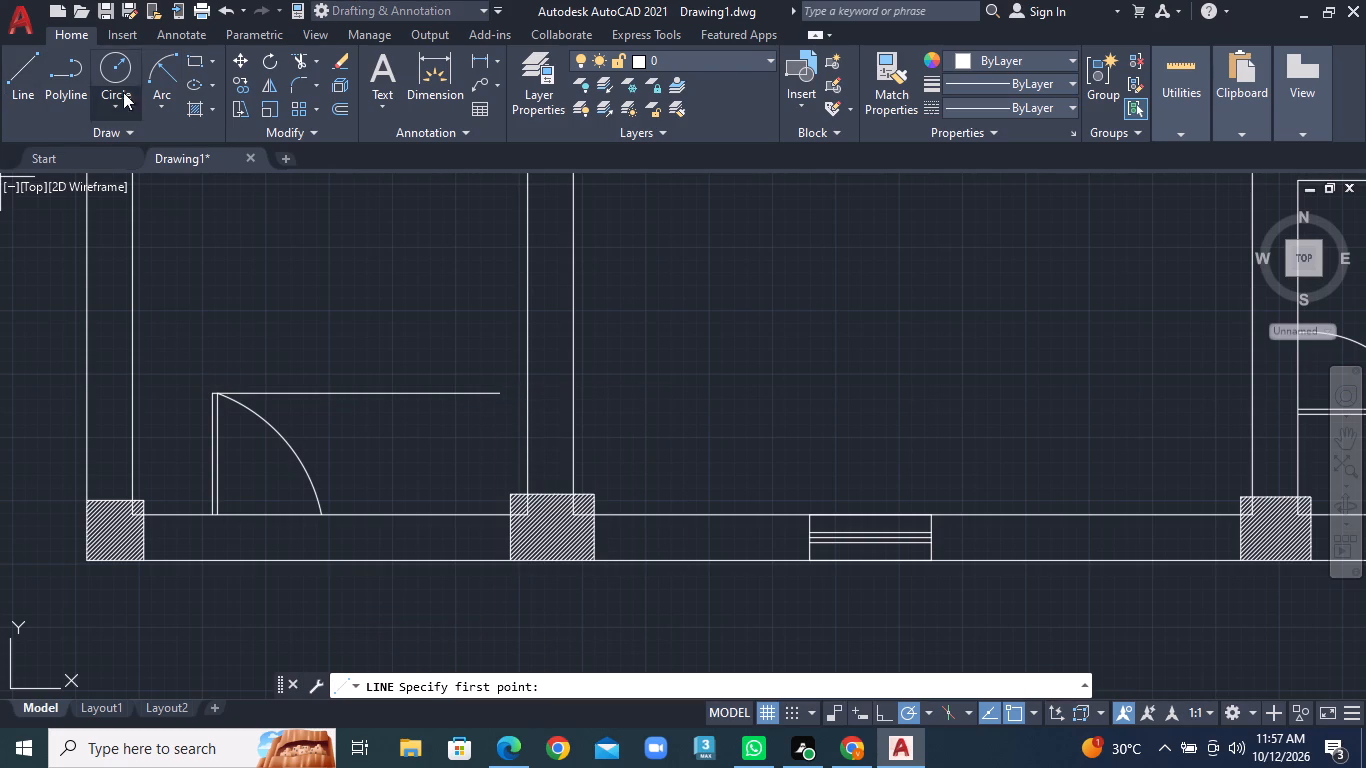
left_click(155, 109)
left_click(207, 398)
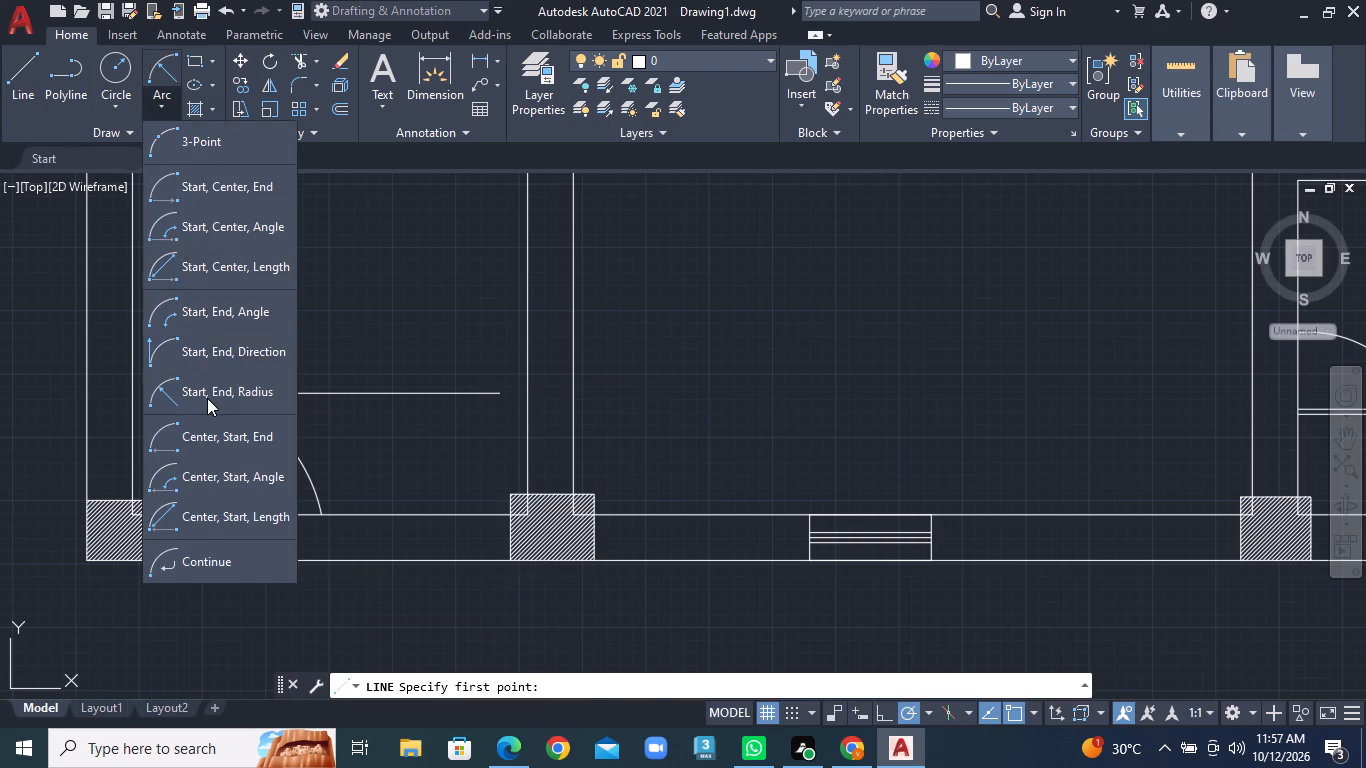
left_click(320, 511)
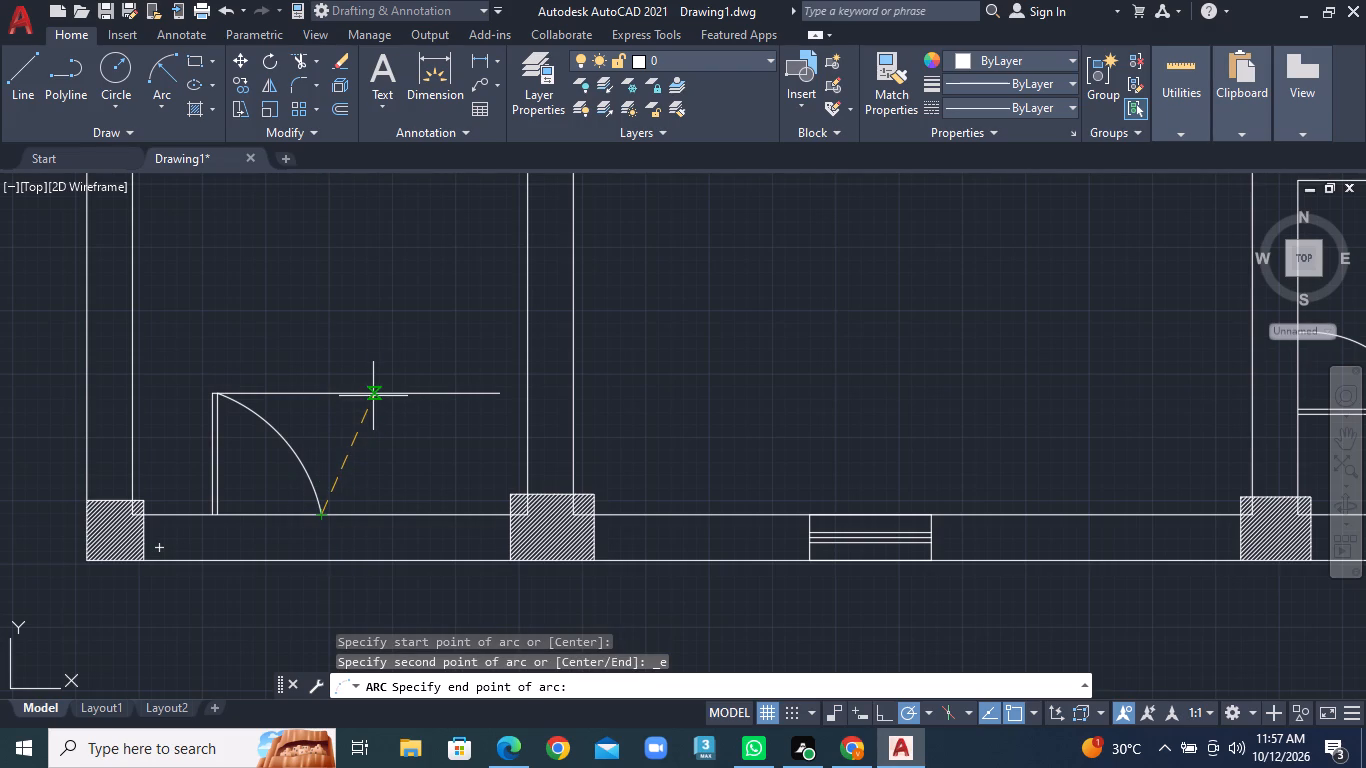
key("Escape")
Draw a vertical line for a second door leaf from the bottom wall's inner line up to the guide line.
left_click(9, 88)
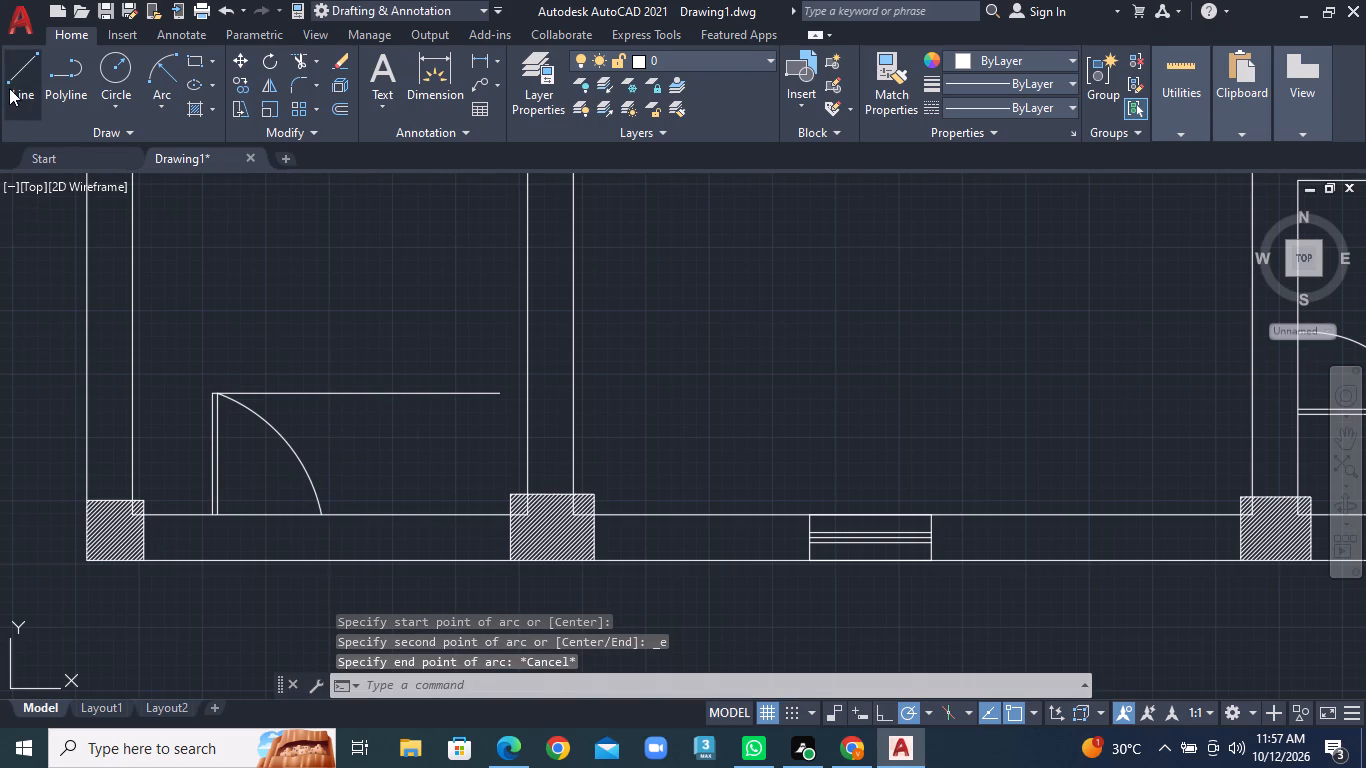
left_click(413, 516)
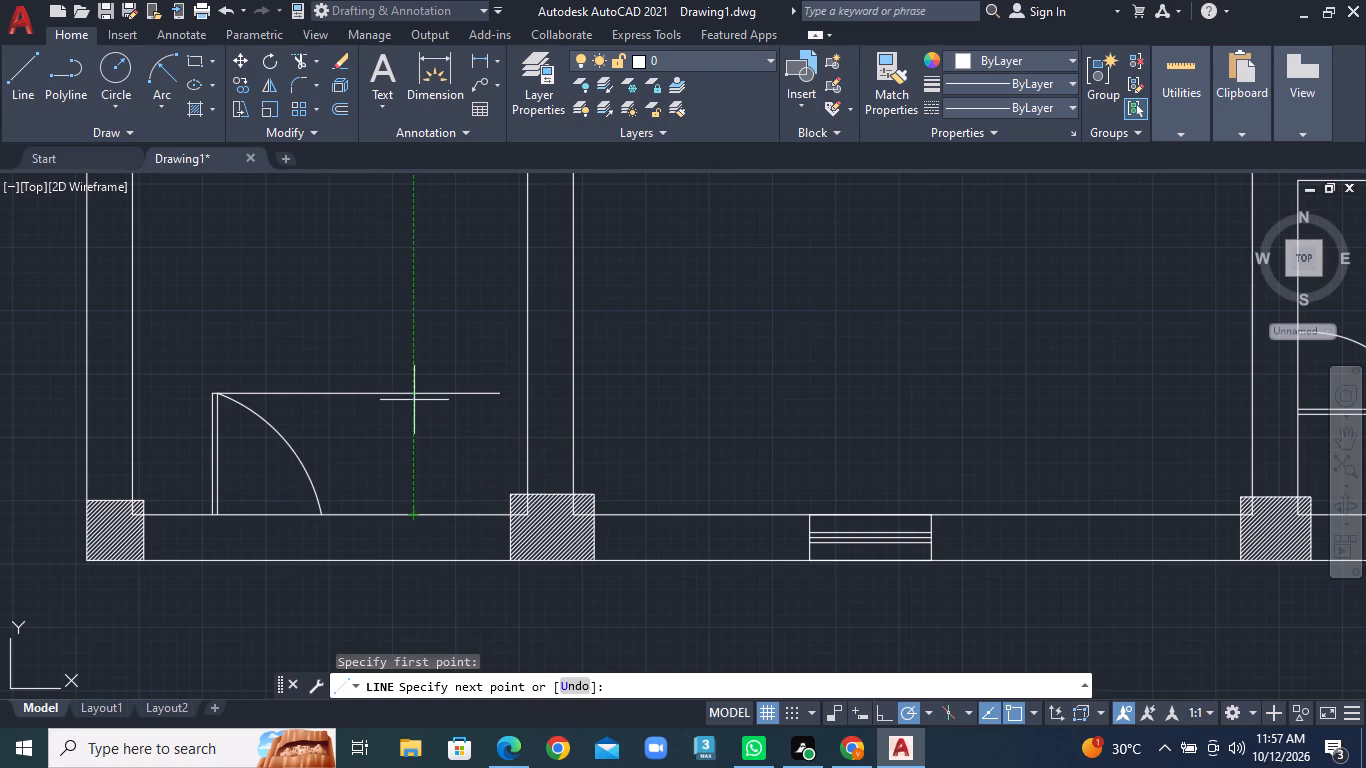
left_click(414, 396)
right_click(422, 395)
left_click(453, 401)
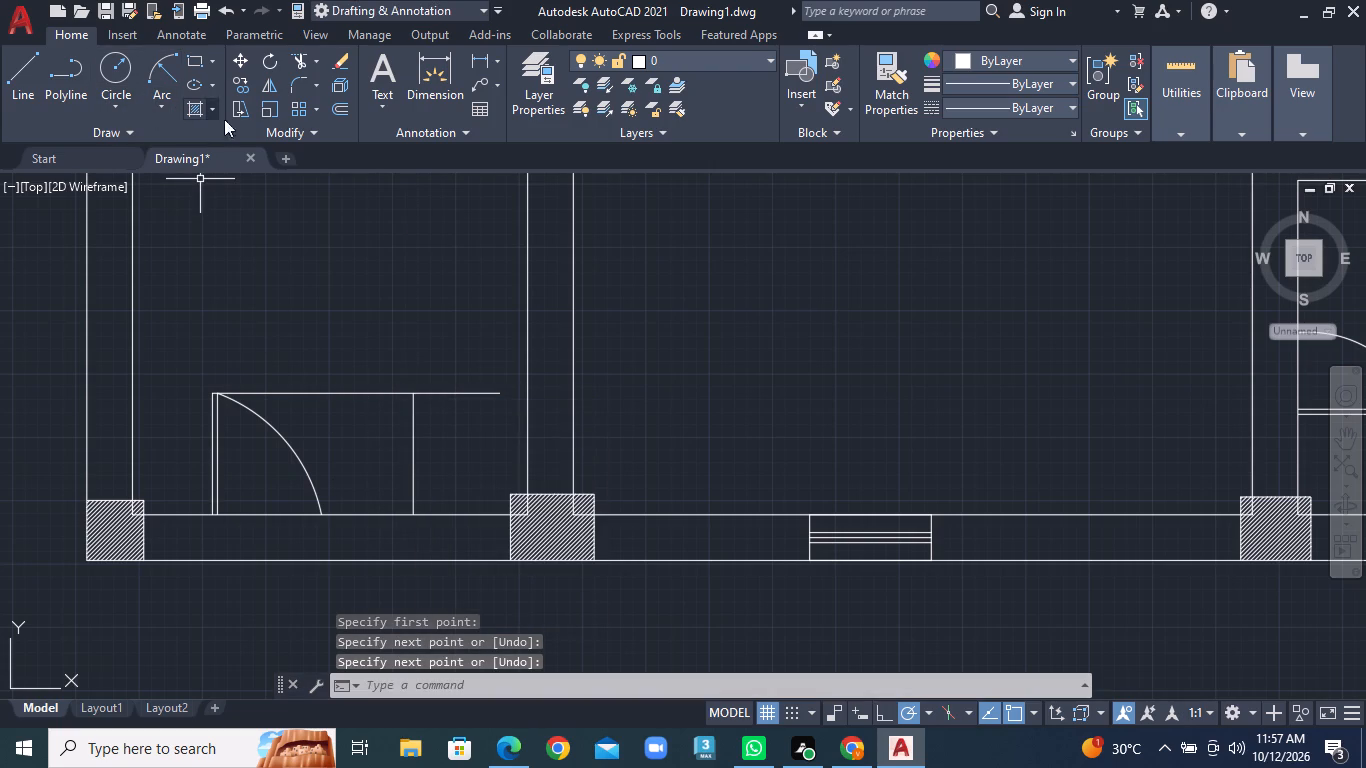
Offset the second door leaf's vertical line by 1" towards the existing door.
left_click(338, 112)
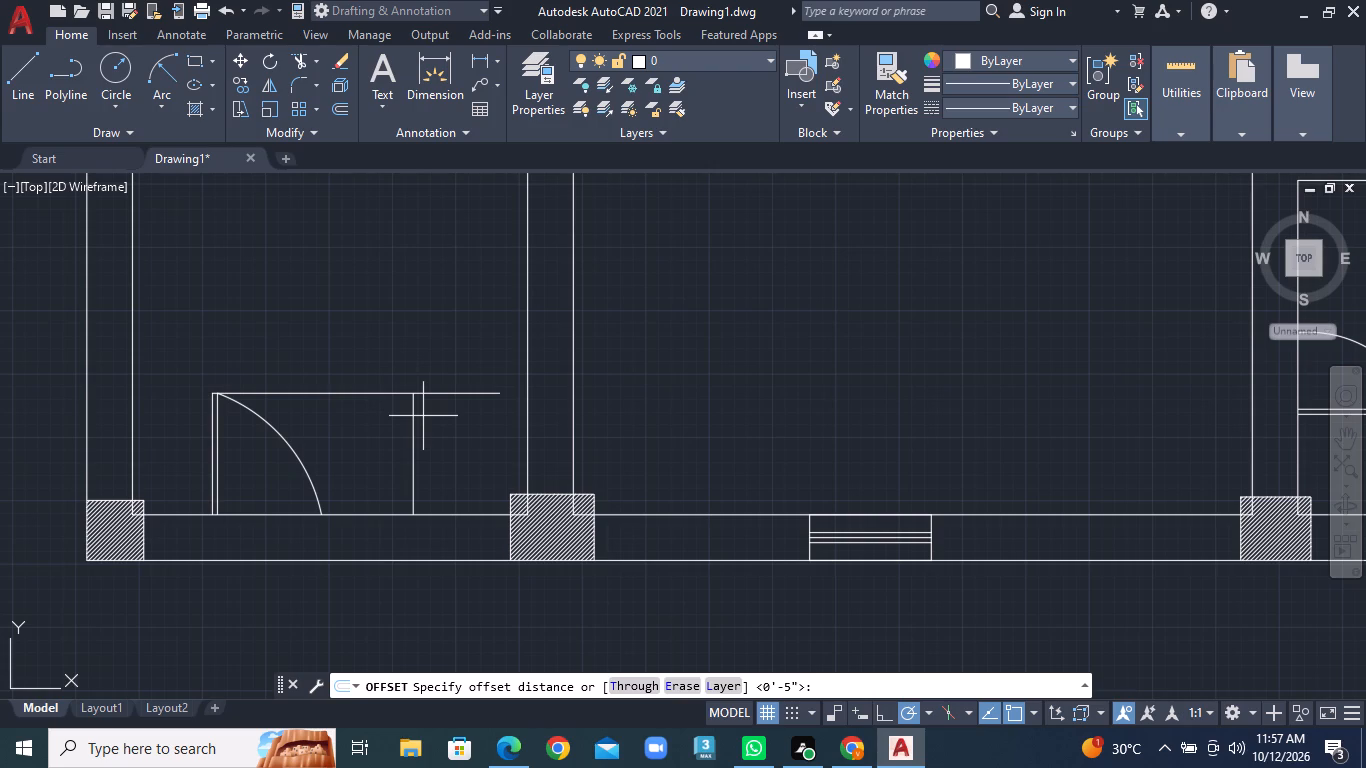
type("1\"")
key("Return")
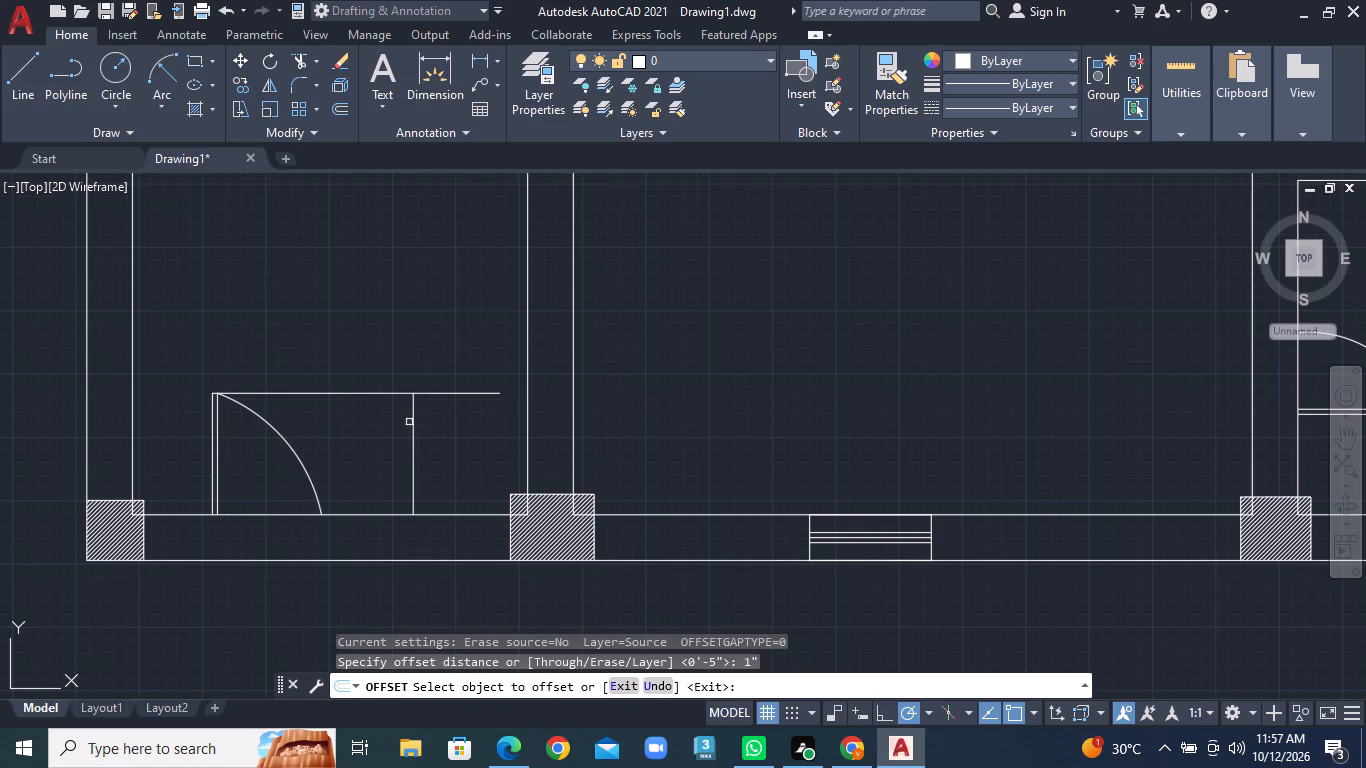
left_click(414, 422)
left_click(386, 424)
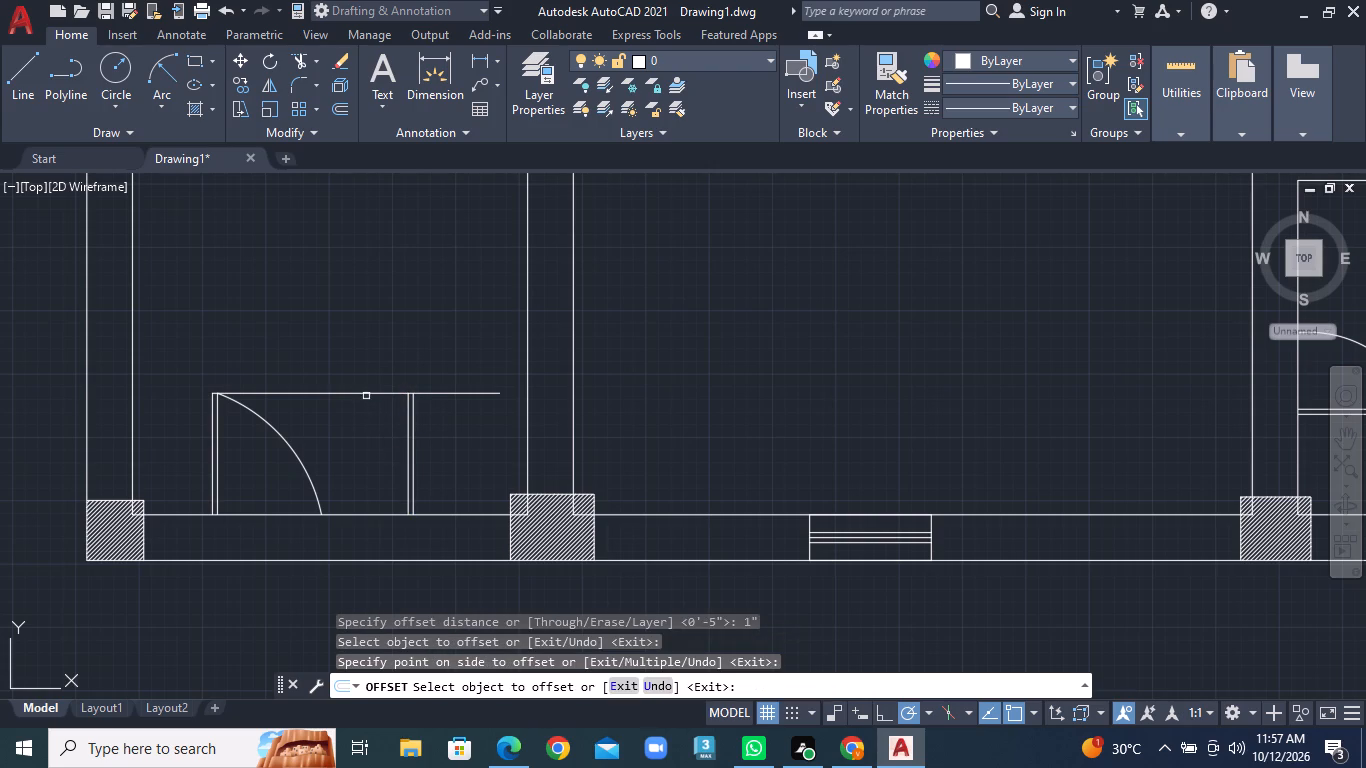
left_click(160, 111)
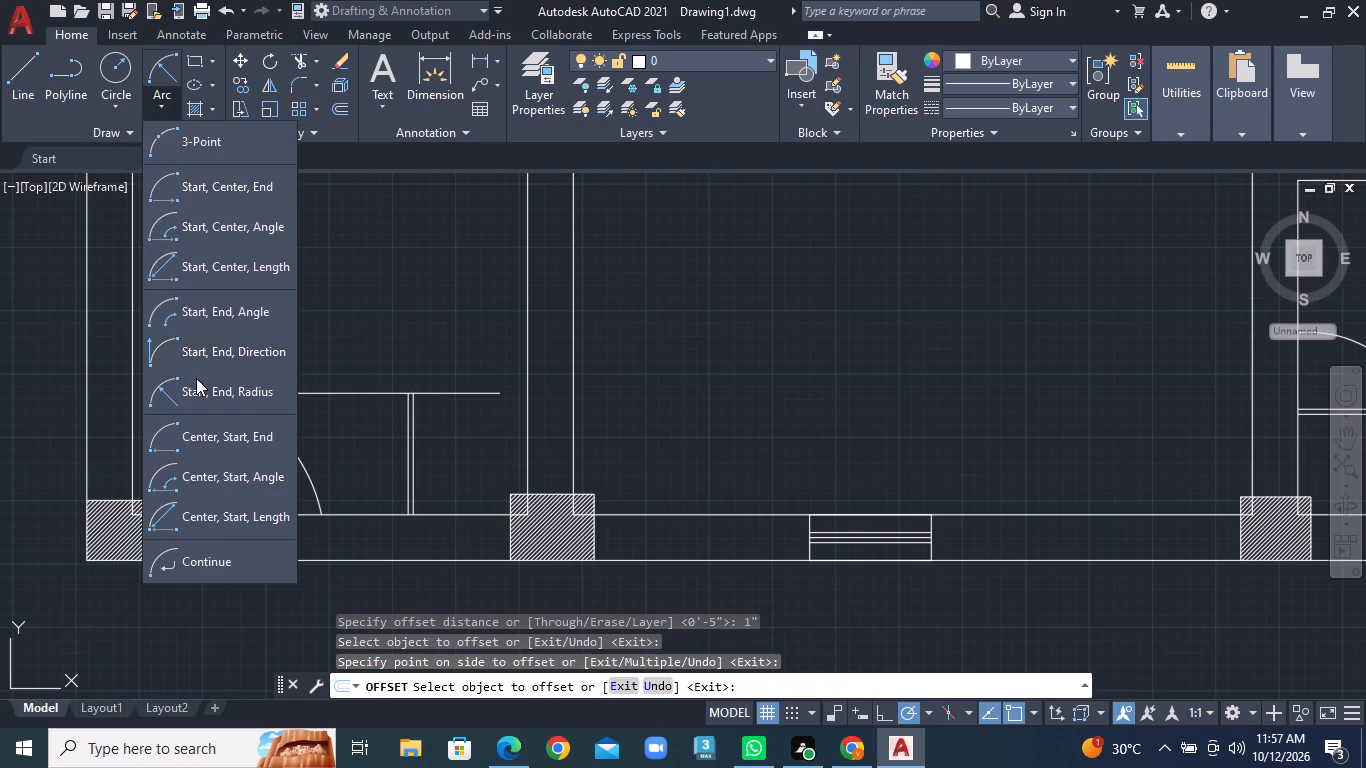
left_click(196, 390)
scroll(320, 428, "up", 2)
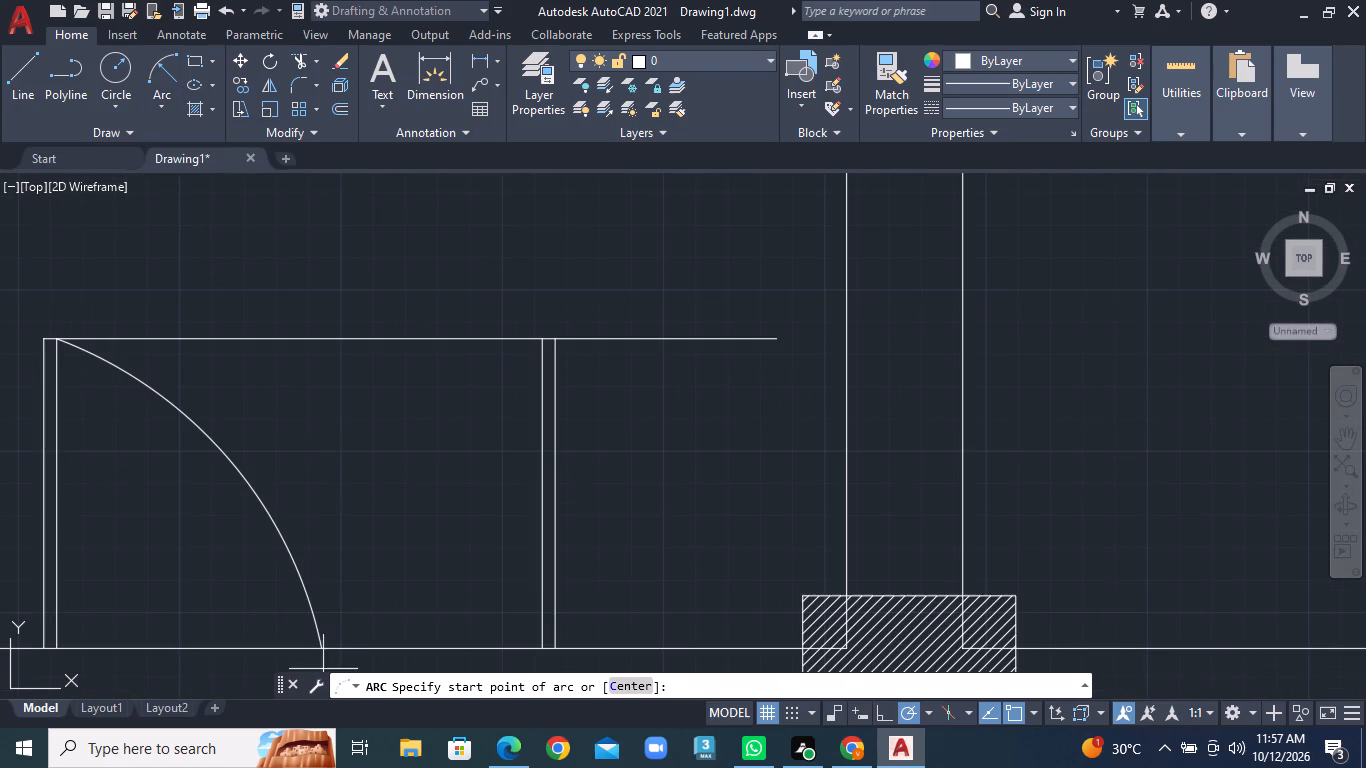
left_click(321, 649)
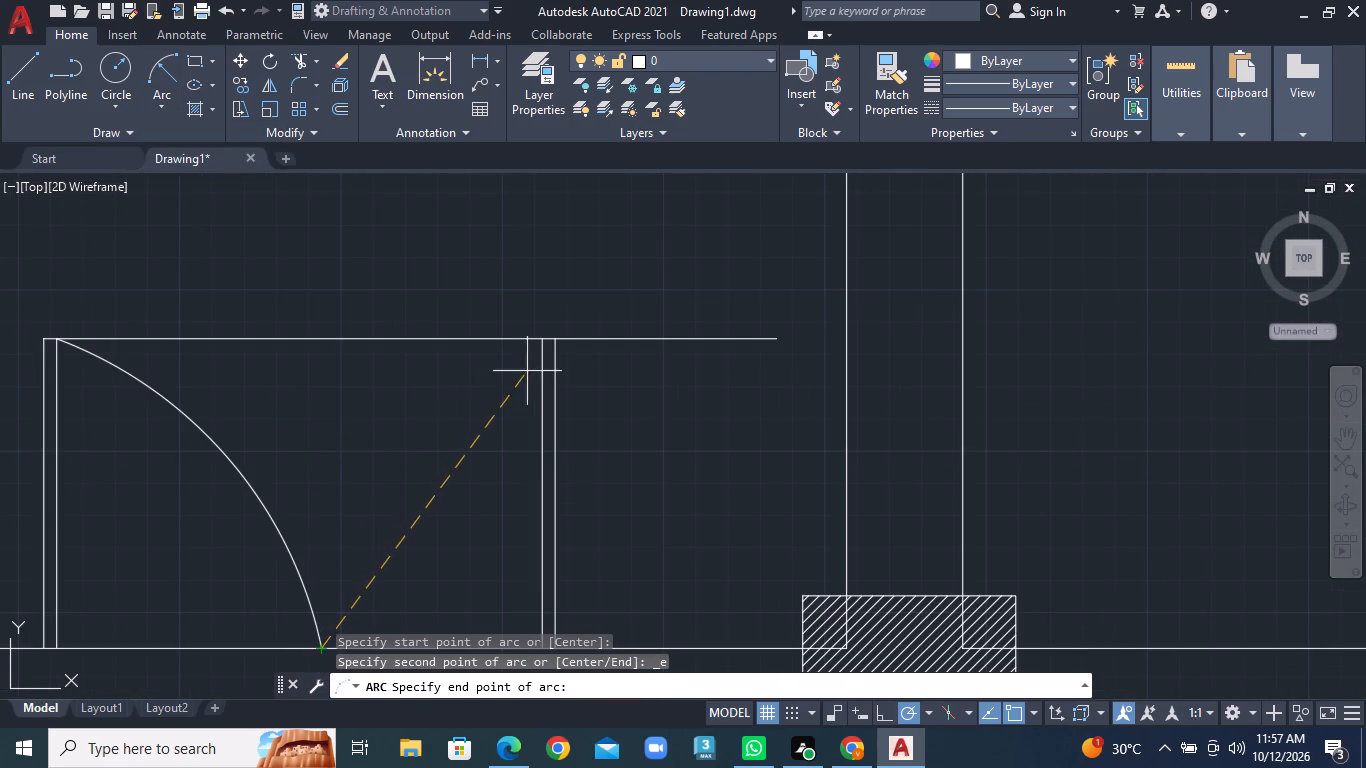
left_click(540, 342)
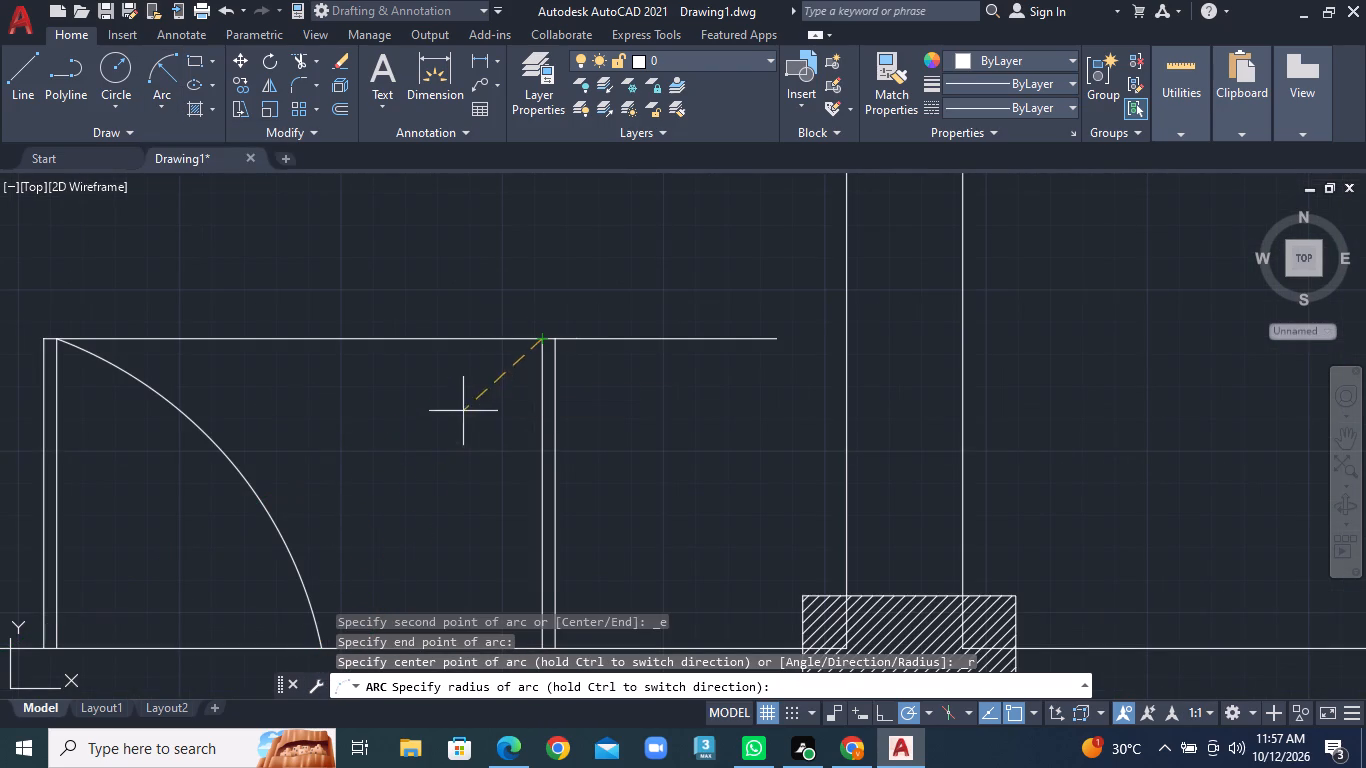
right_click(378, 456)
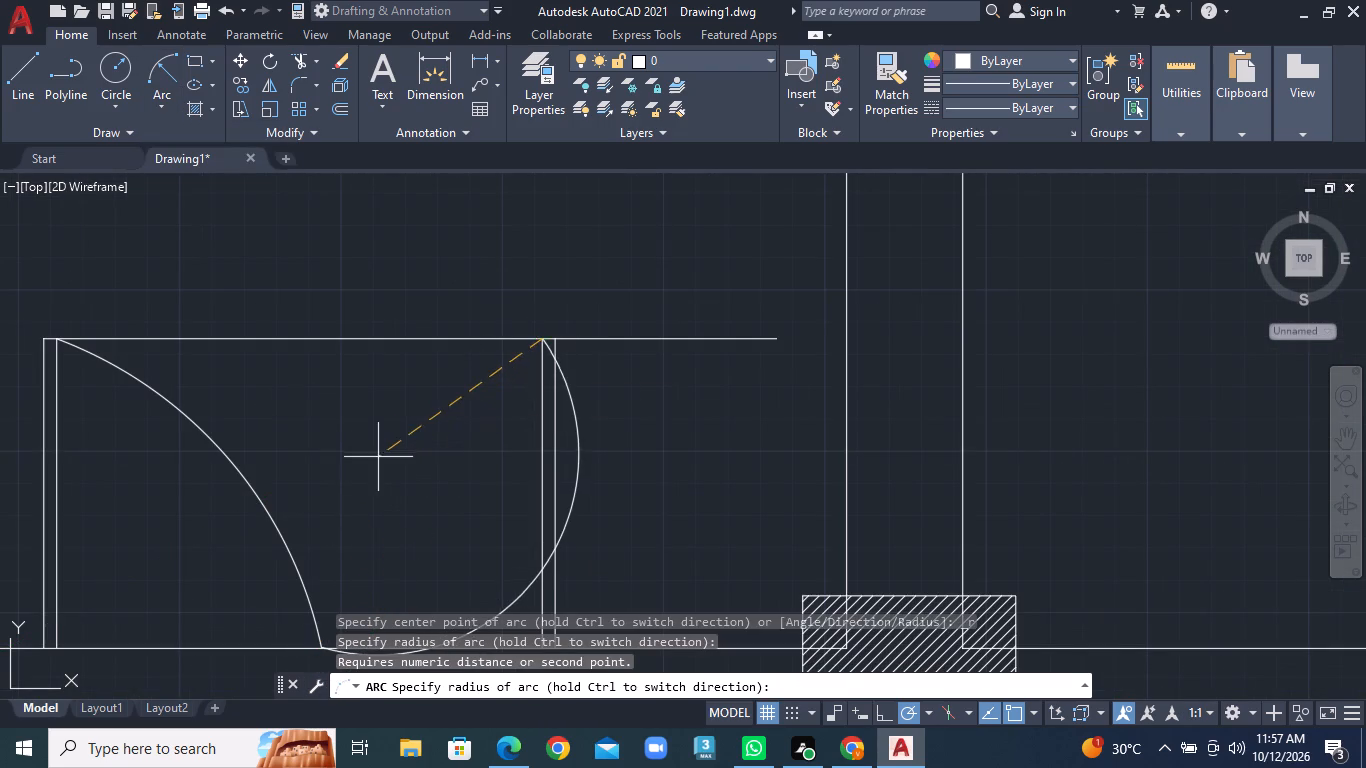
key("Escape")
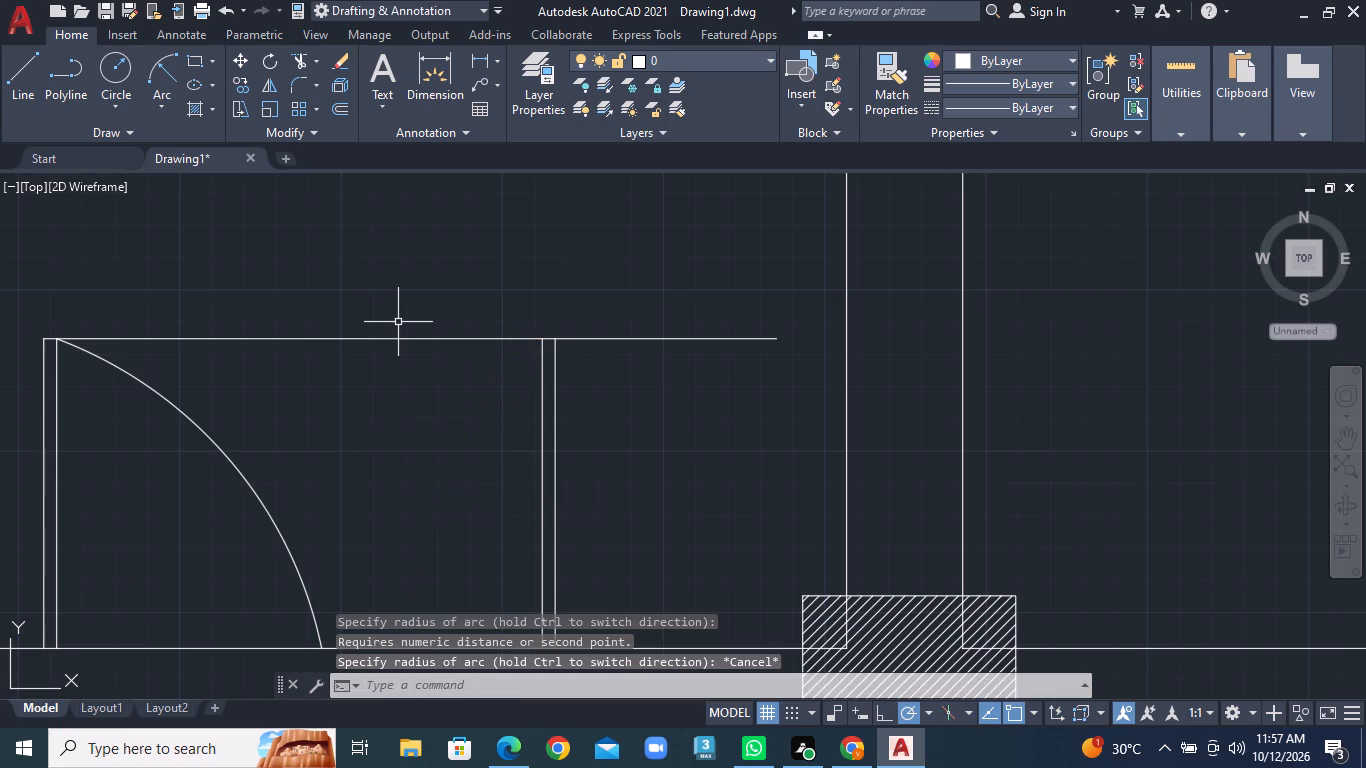
Draw a Start, End, Radius arc from the top of the second leaf's inner line to the existing door arc's lower end.
middle_click_drag(438, 495, 389, 395)
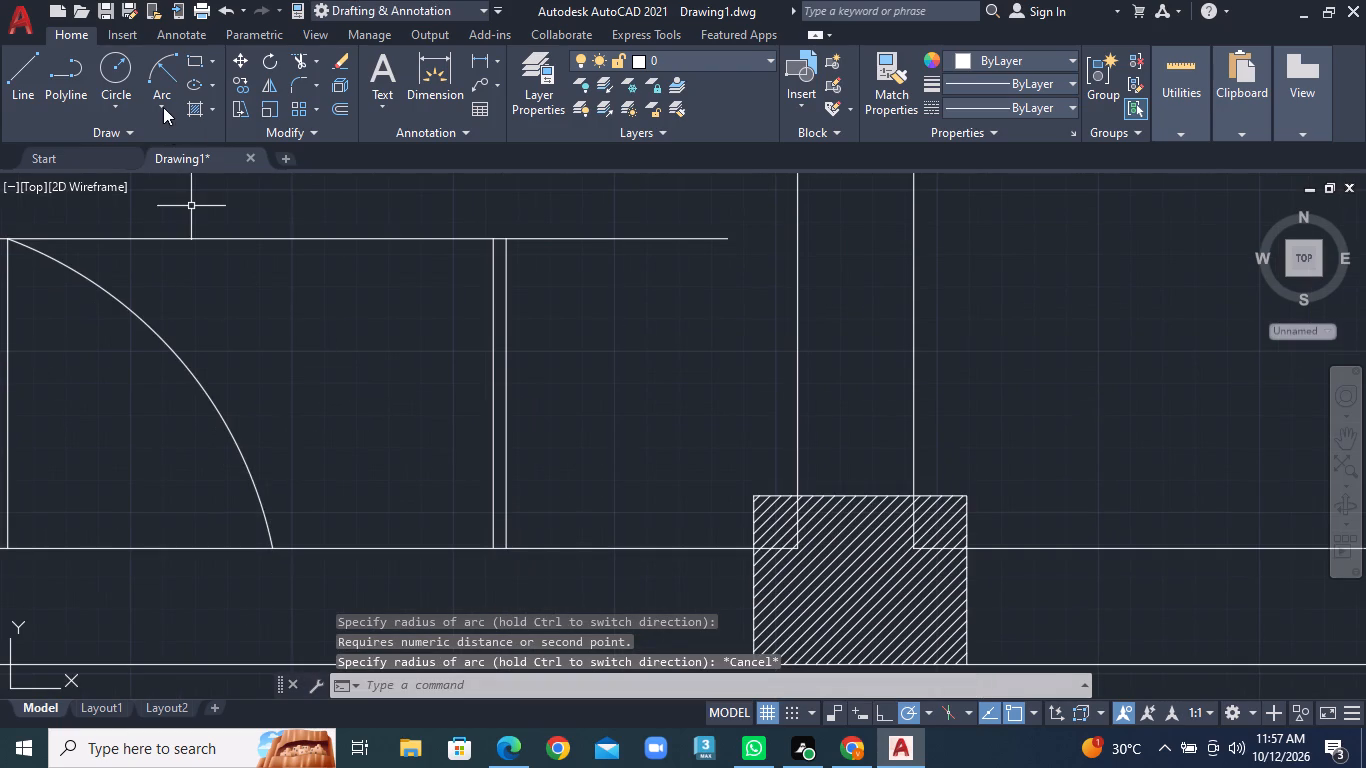
left_click(163, 107)
left_click(206, 393)
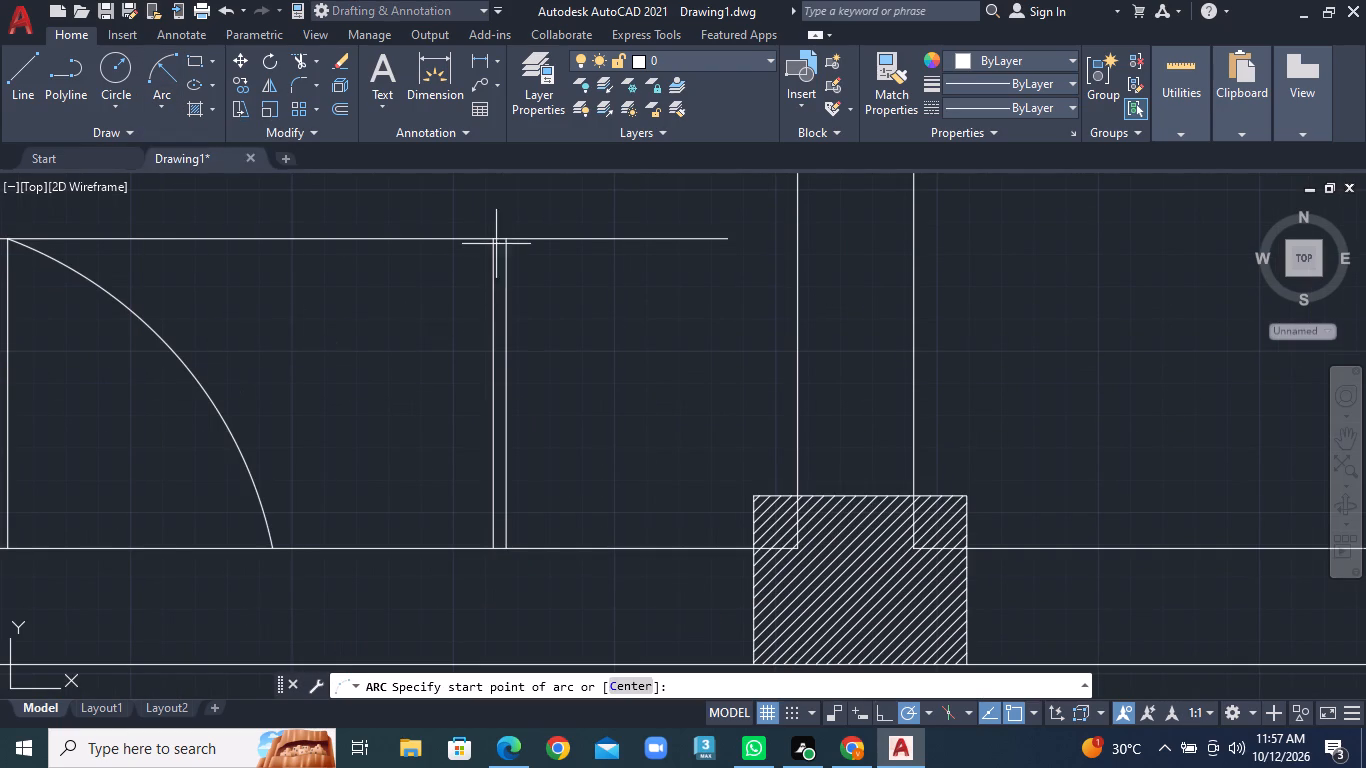
left_click(487, 243)
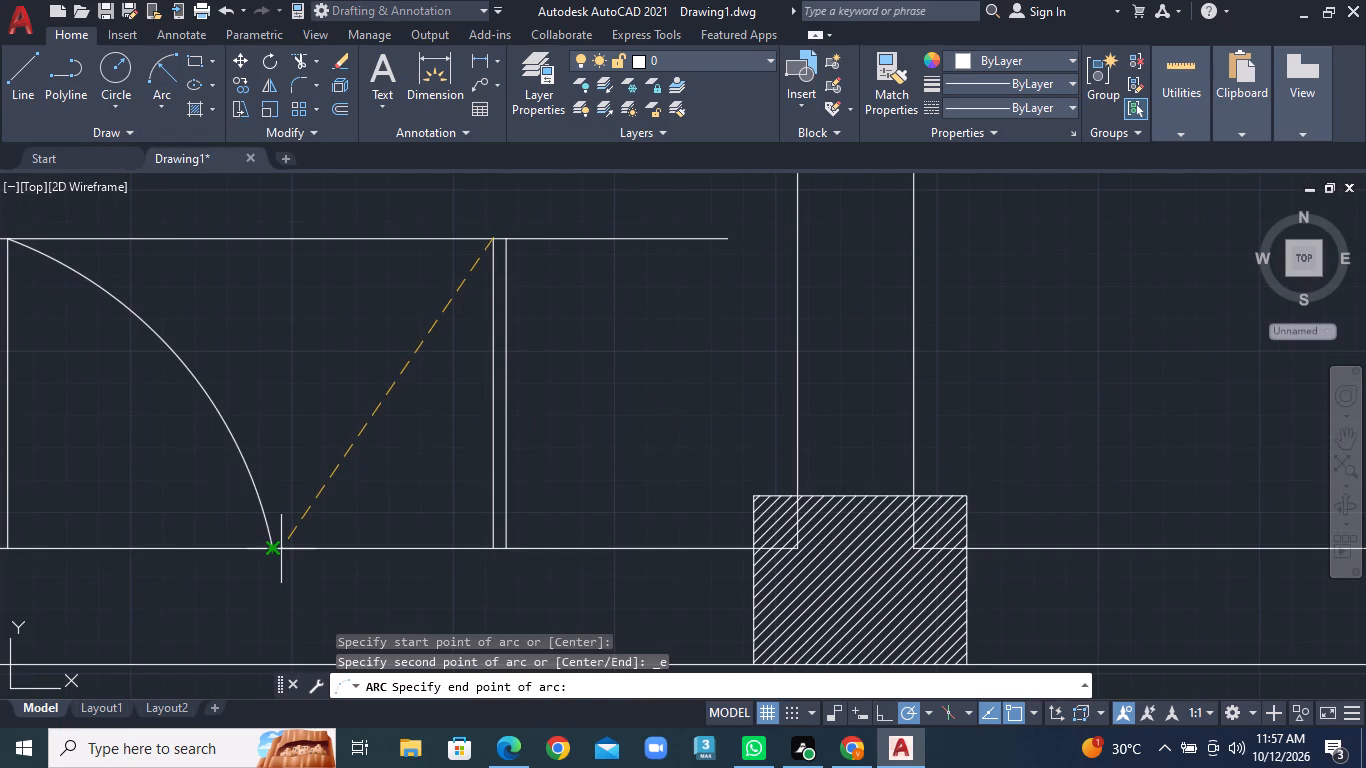
left_click(274, 547)
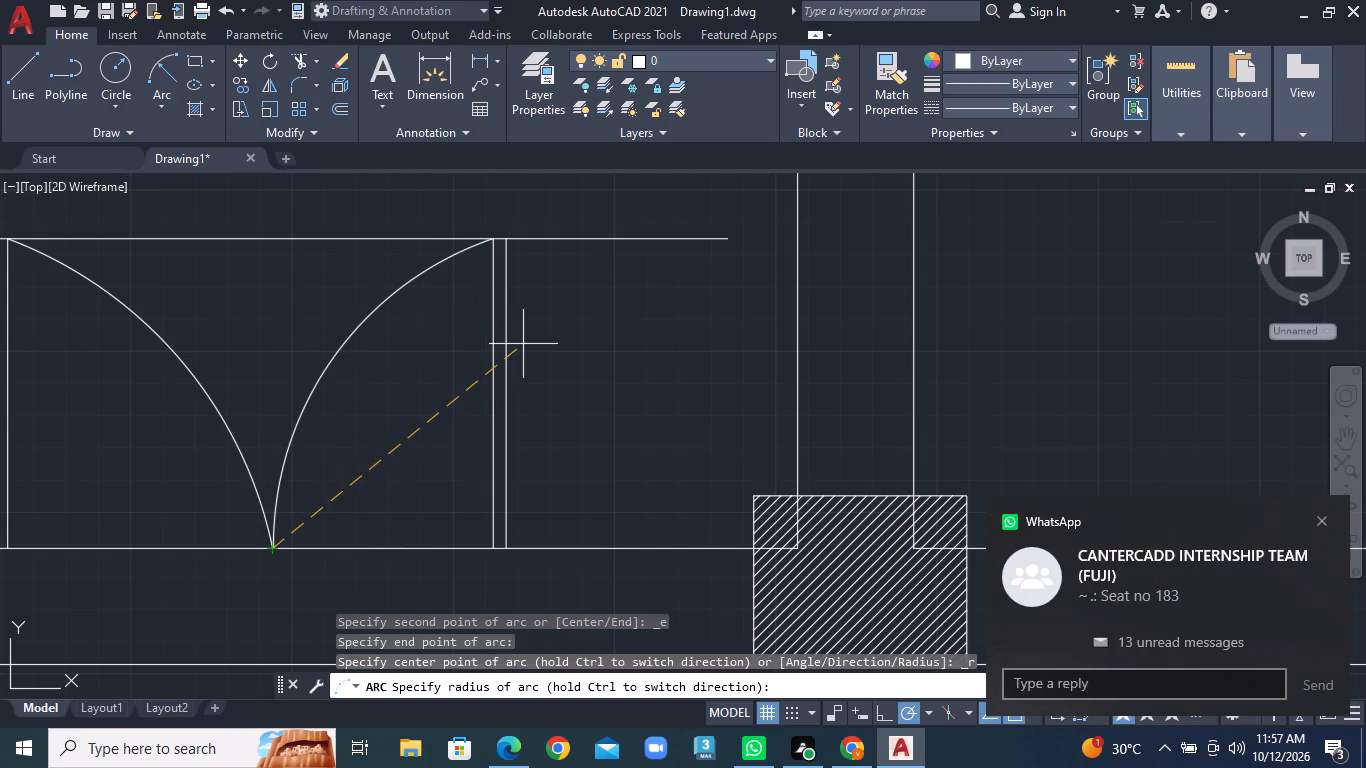
left_click(617, 374)
right_click(617, 374)
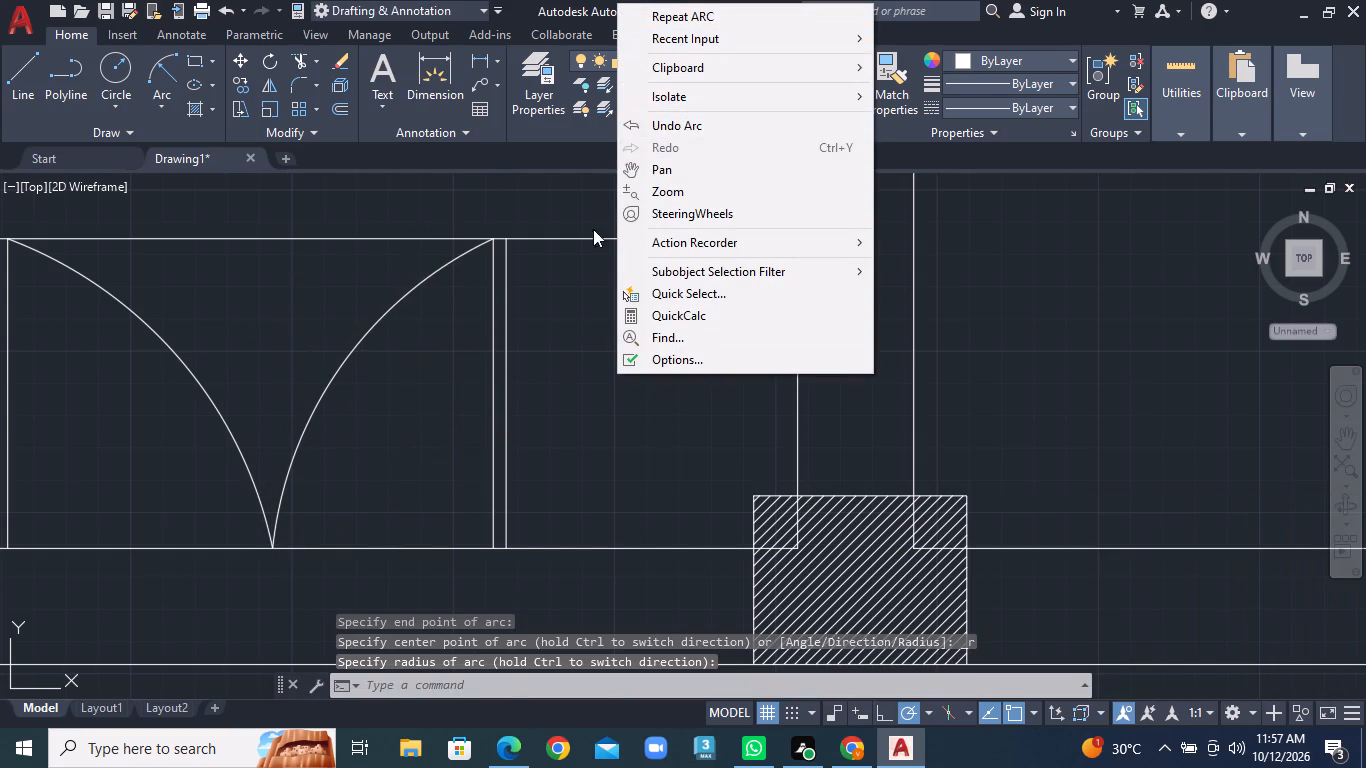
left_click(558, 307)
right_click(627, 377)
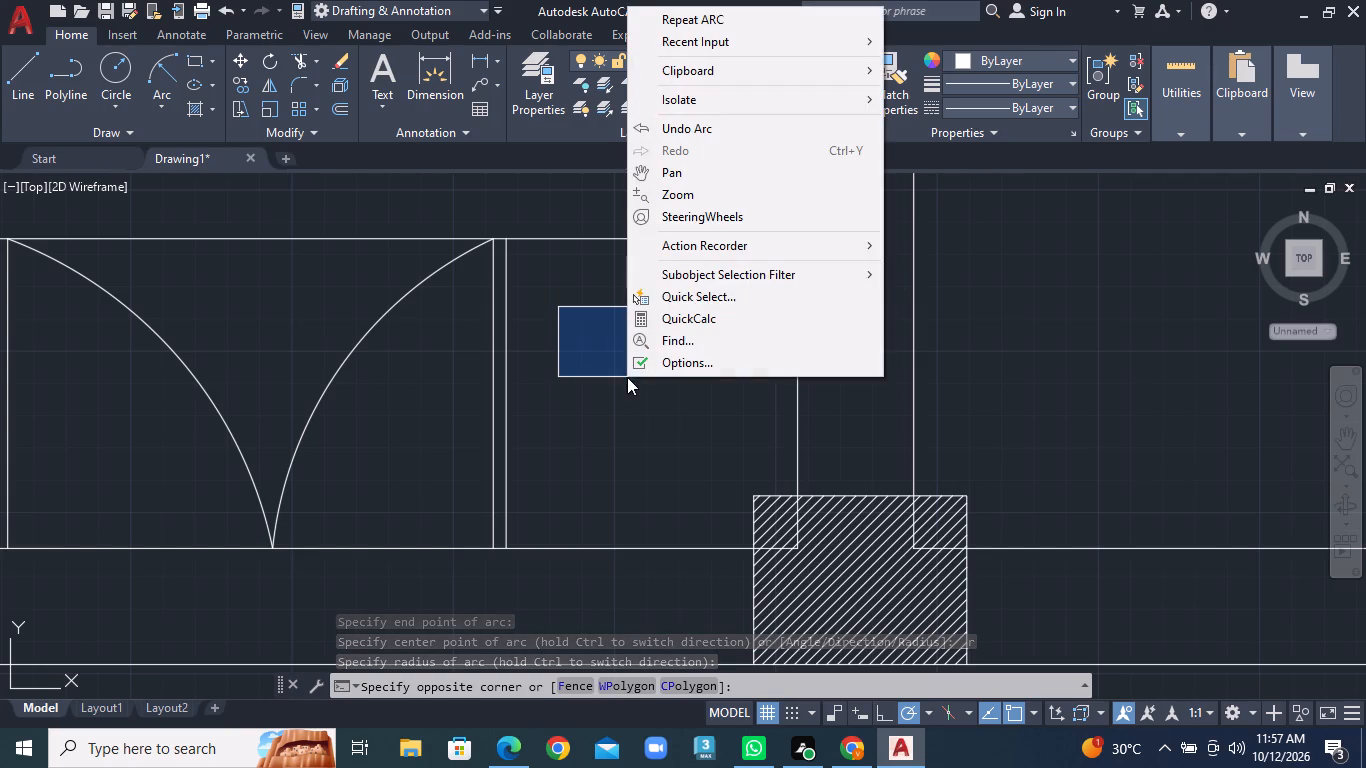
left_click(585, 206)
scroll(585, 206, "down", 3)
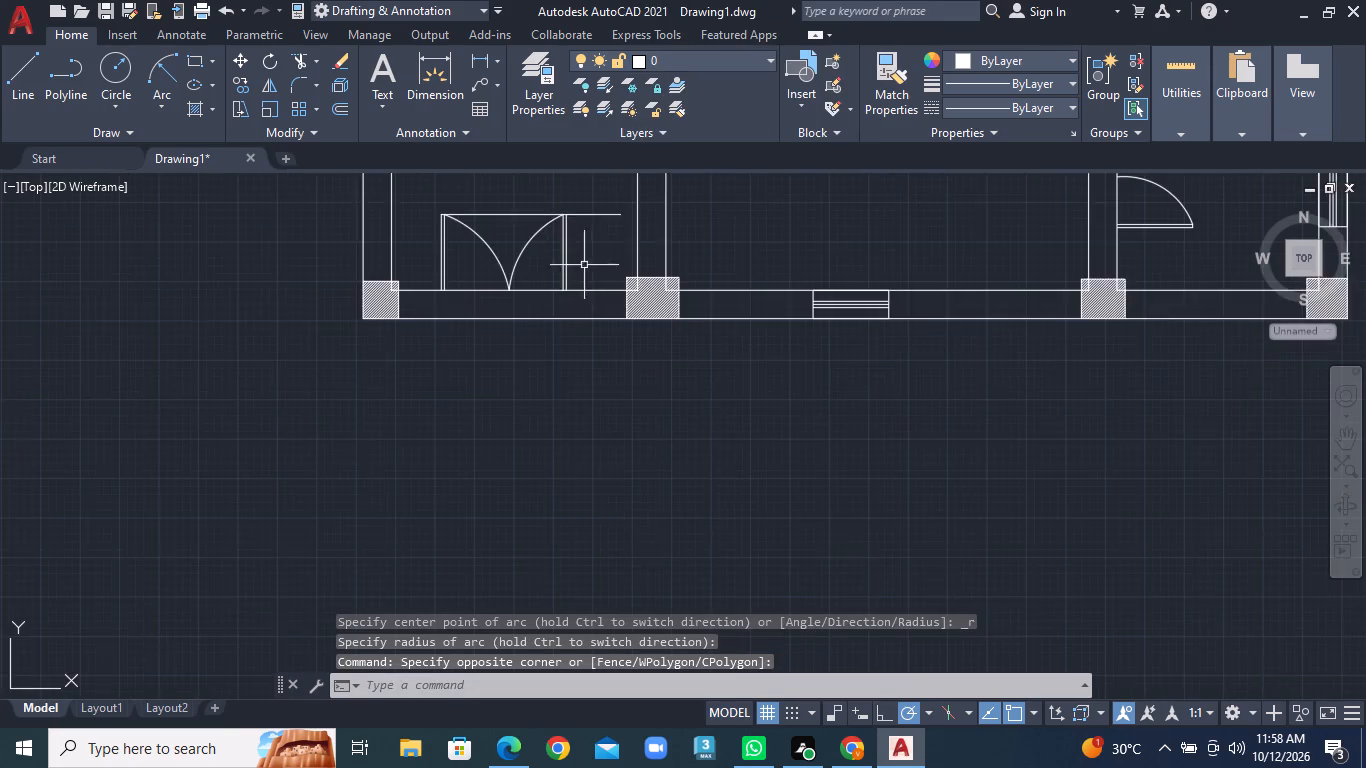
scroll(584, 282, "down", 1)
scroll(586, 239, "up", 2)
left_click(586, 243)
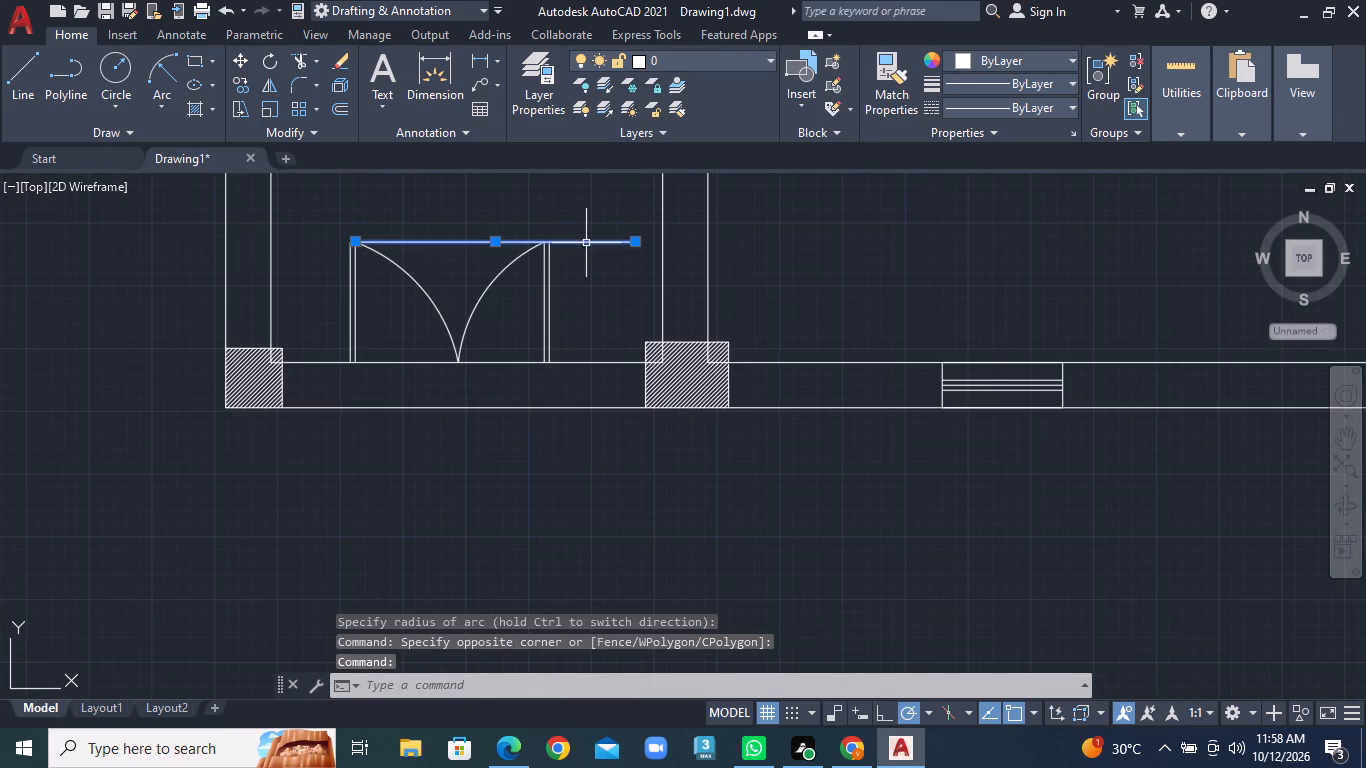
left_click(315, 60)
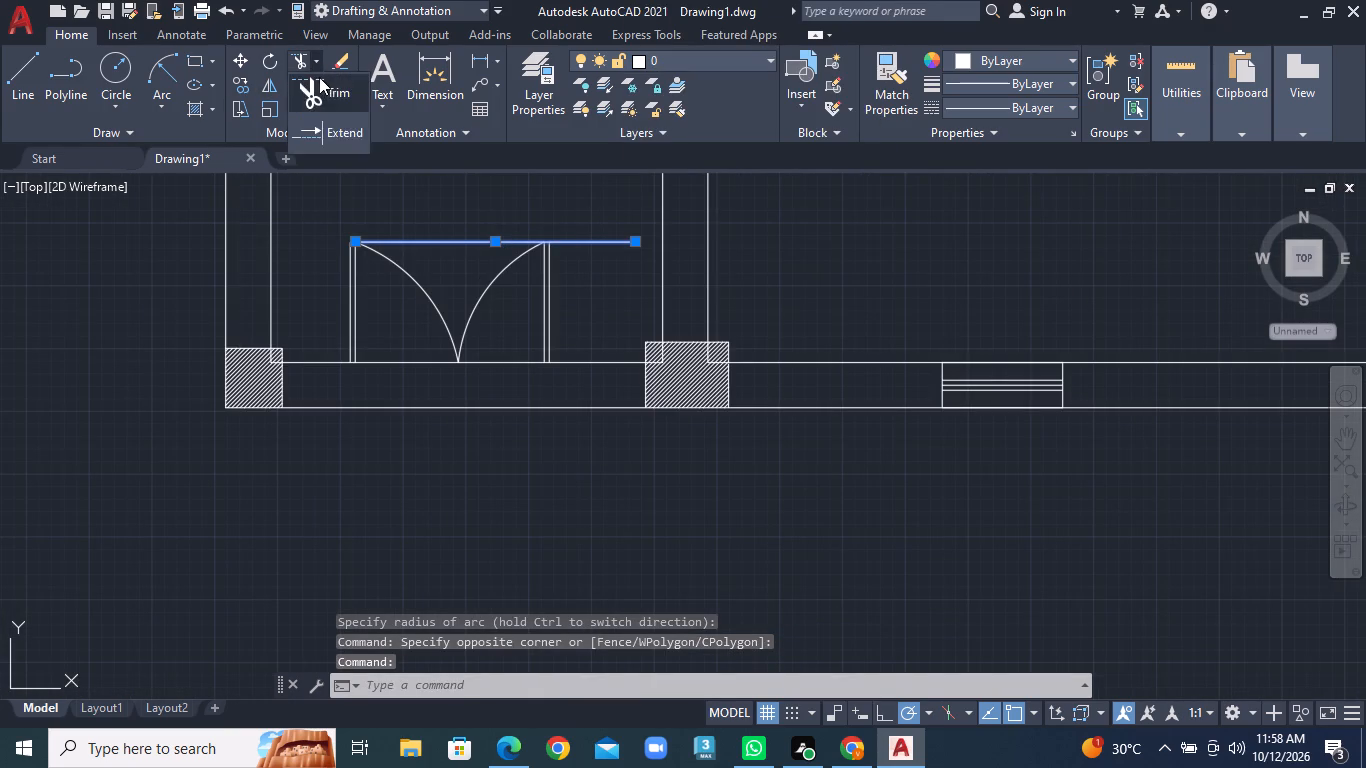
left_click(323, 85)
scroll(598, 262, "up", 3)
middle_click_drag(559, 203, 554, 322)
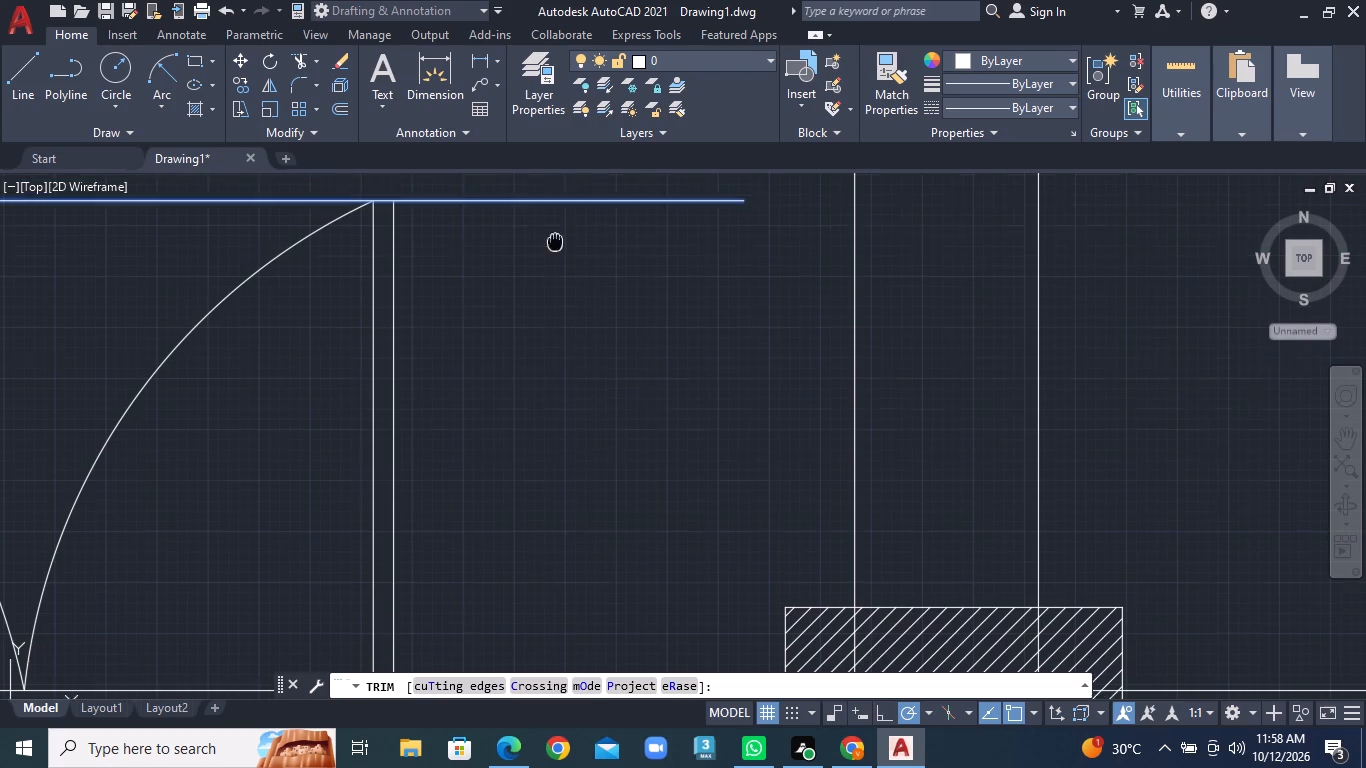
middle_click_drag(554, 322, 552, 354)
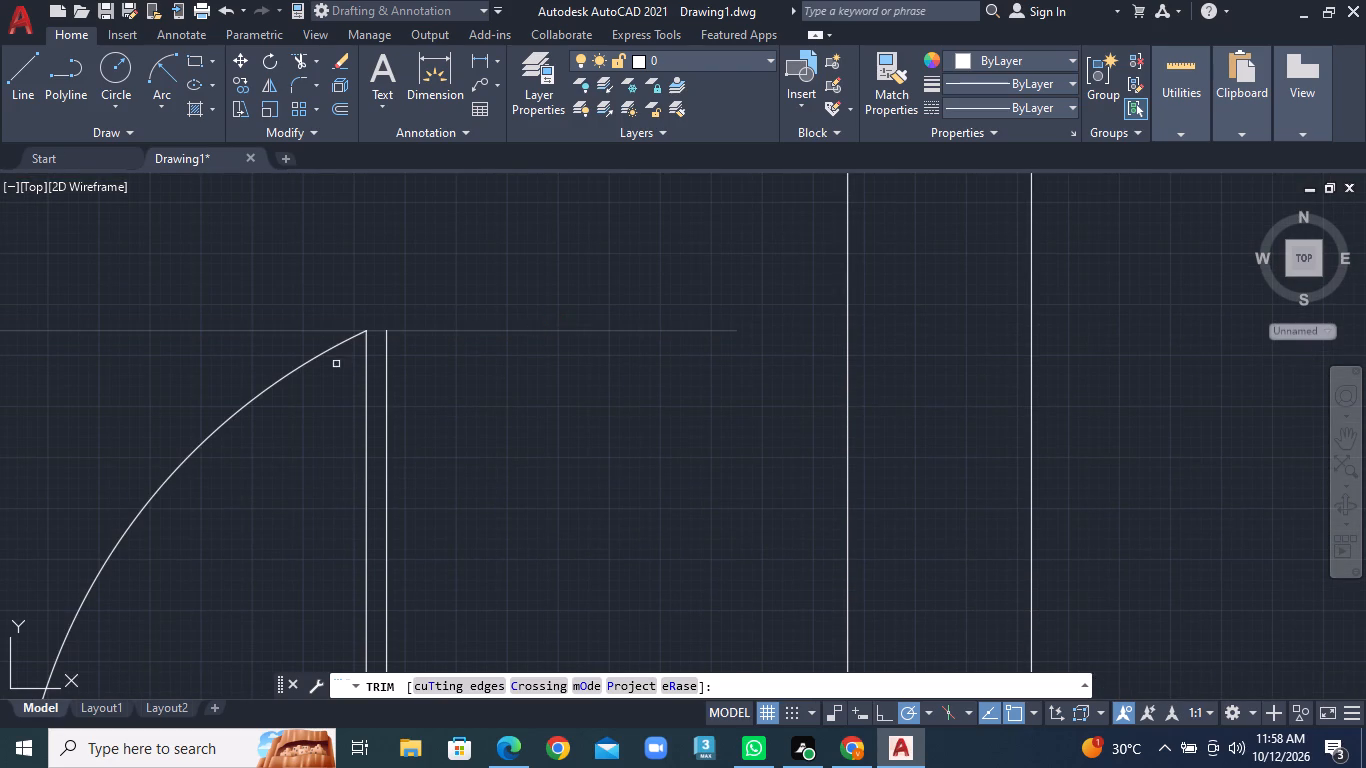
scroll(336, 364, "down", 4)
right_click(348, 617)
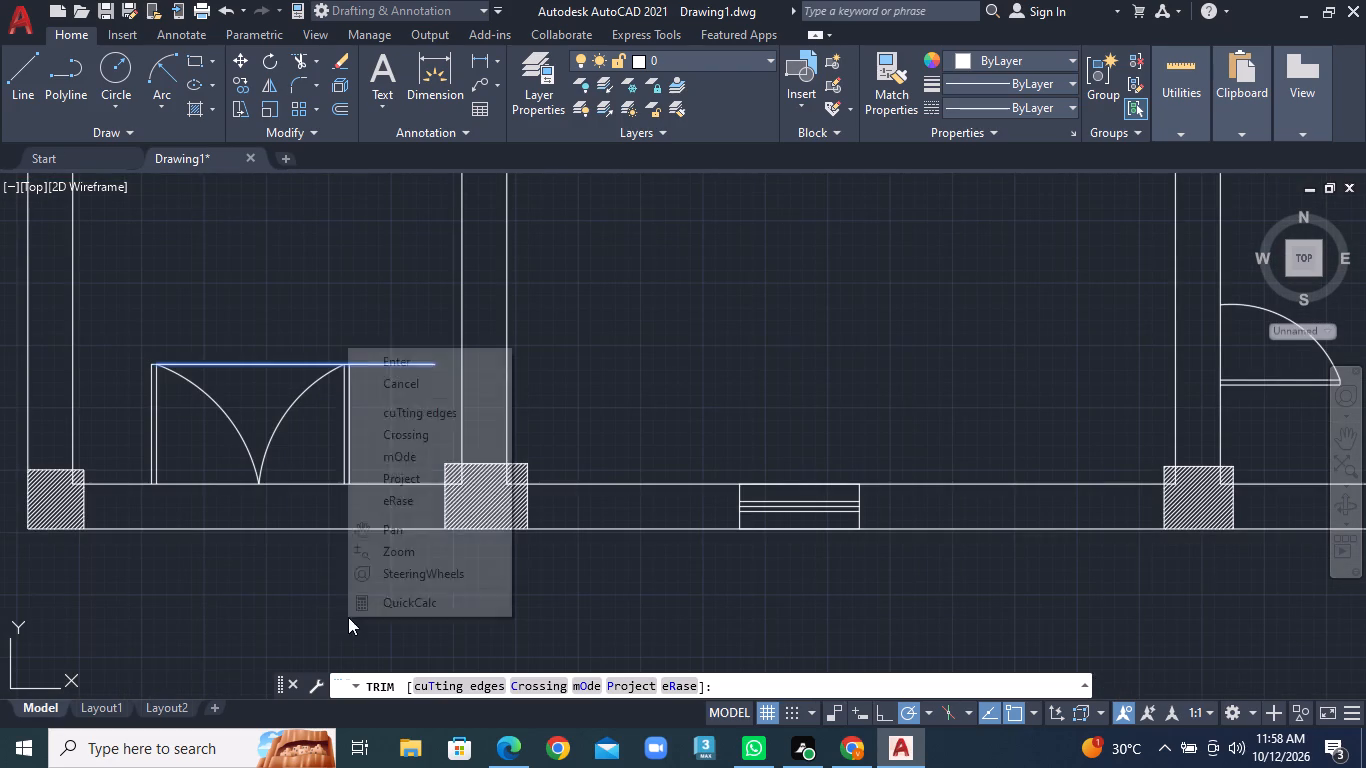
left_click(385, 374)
Trim the horizontal guide line beyond the second door leaf and between the two leaves of the bottom-left double door.
scroll(352, 351, "up", 1)
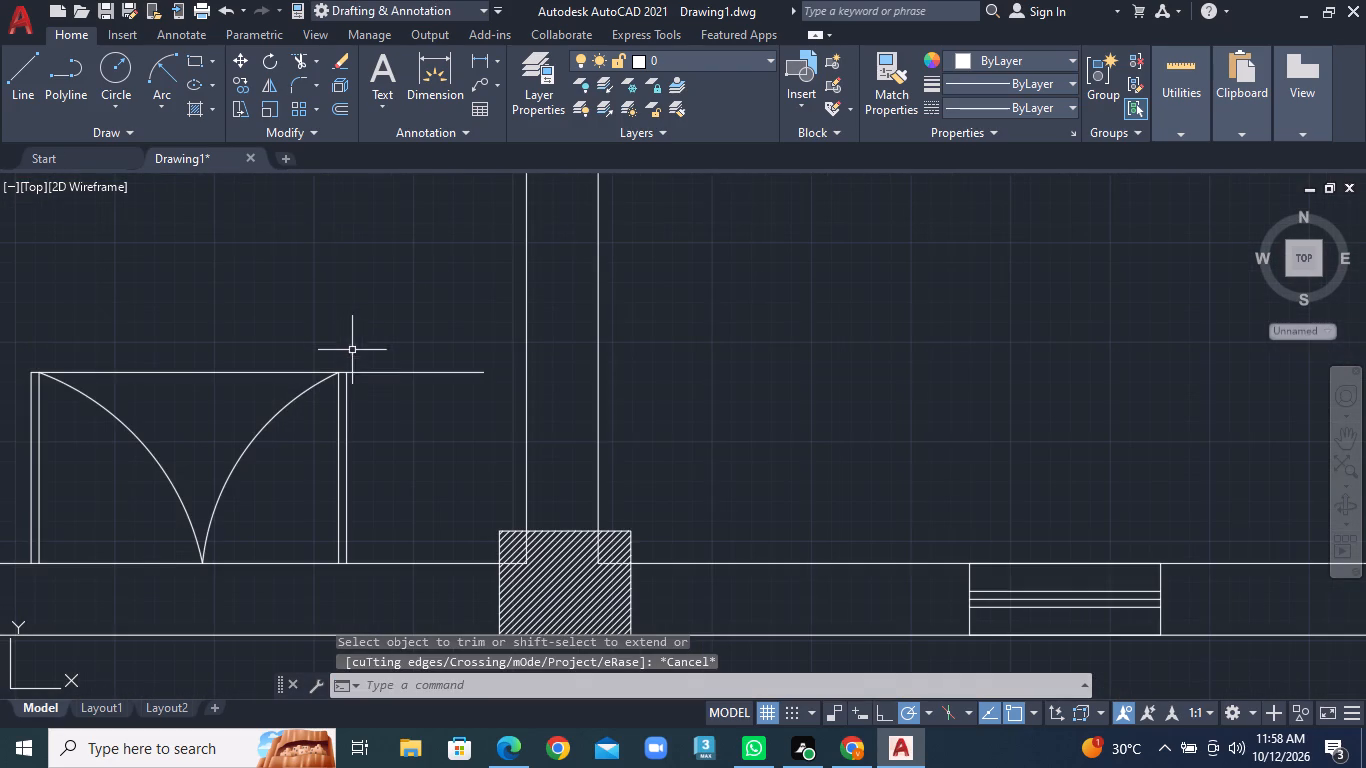
left_click(314, 56)
left_click(324, 90)
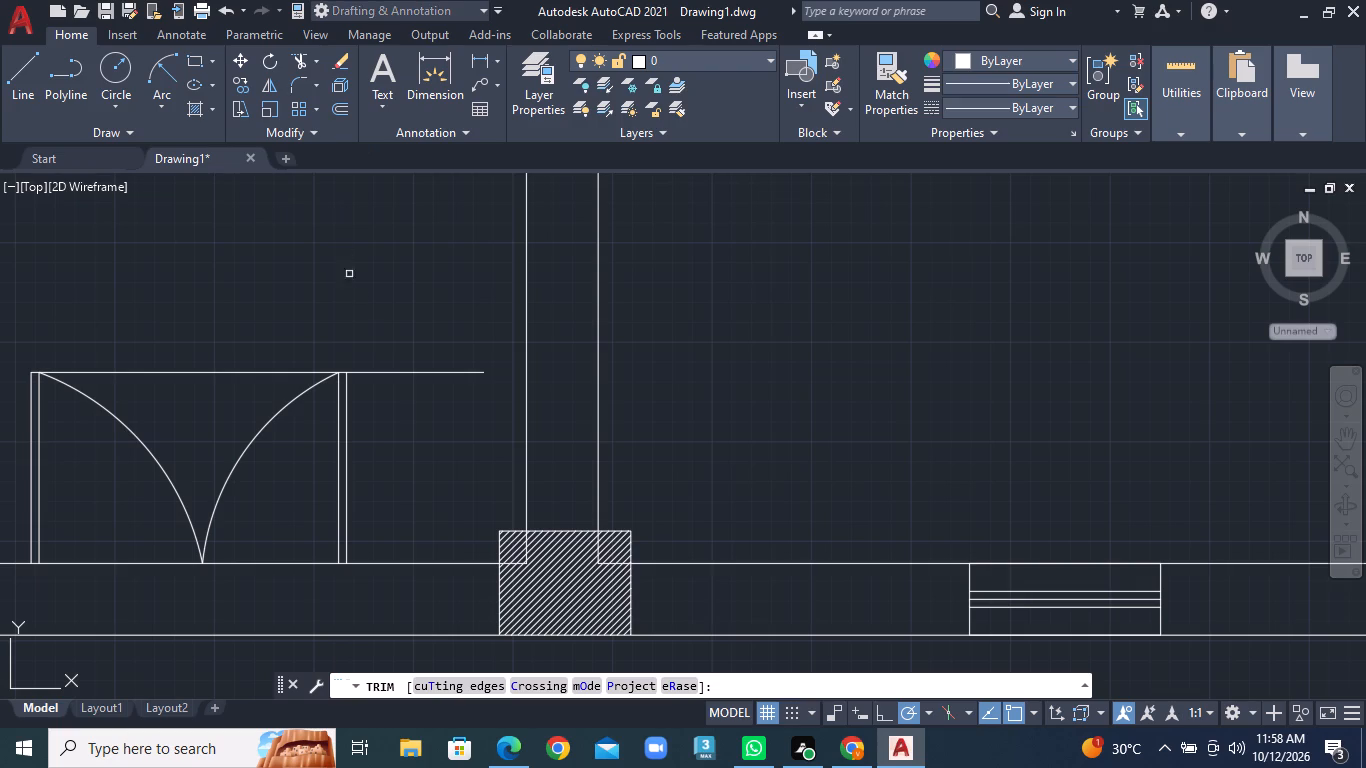
left_click(375, 370)
scroll(414, 384, "down", 1)
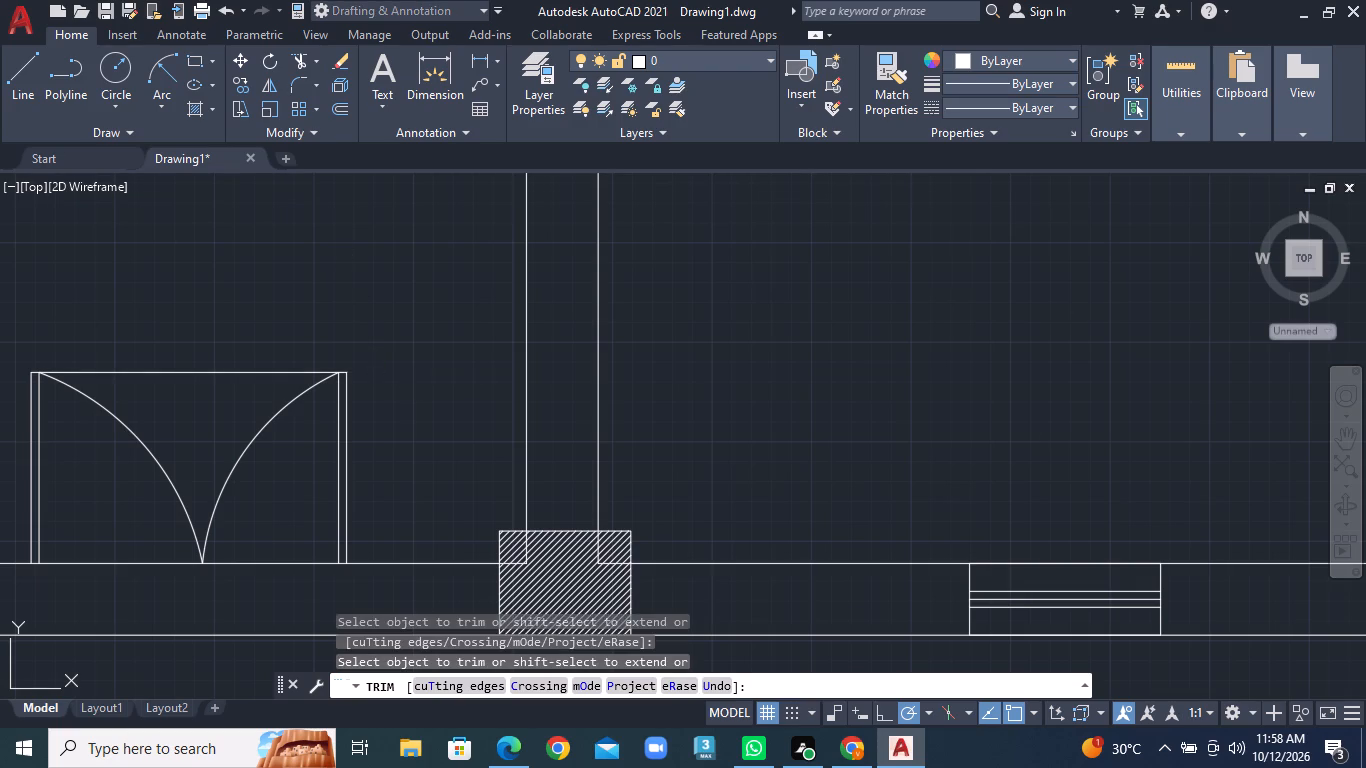
left_click(303, 377)
Draw a horizontal line across the bottom-left room above the double door, from the partition wall to the outer wall's inner line.
scroll(308, 381, "up", 2)
scroll(471, 382, "down", 1)
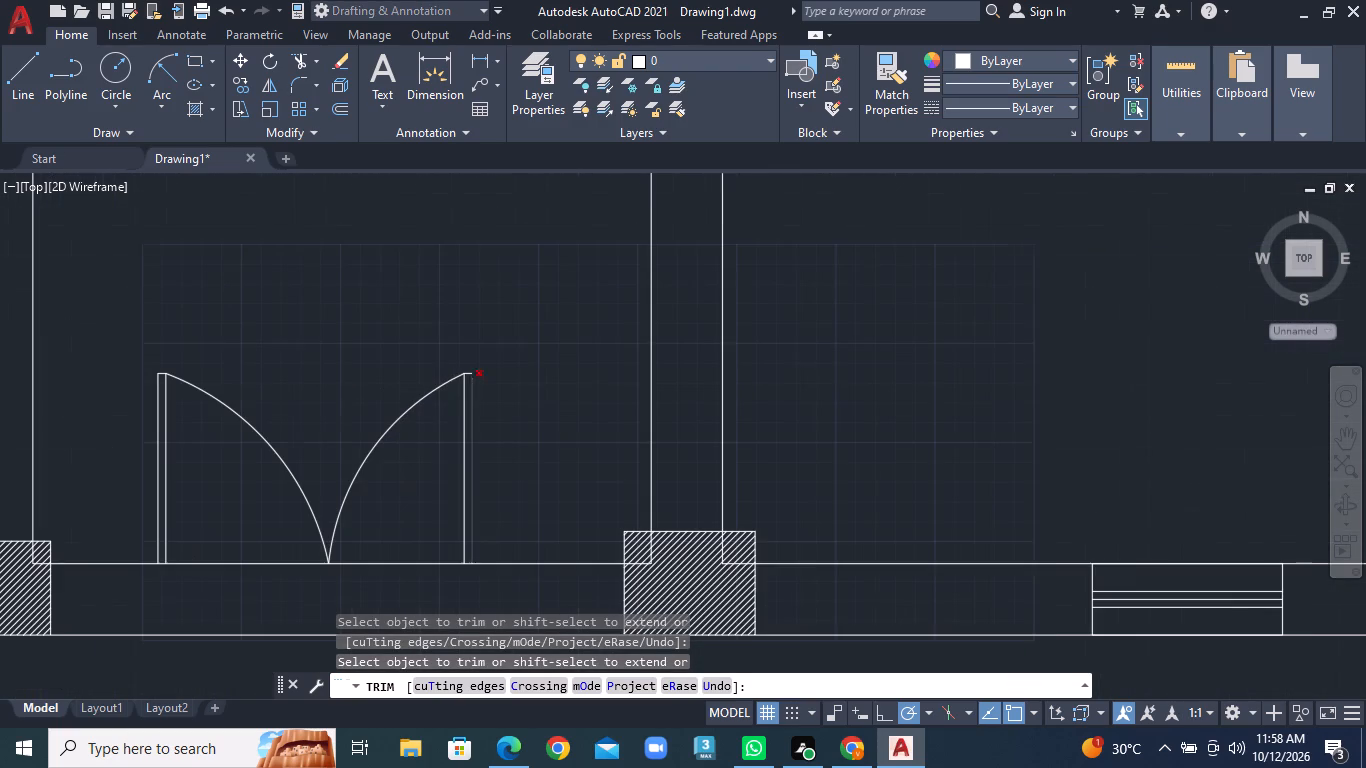
scroll(501, 490, "down", 2)
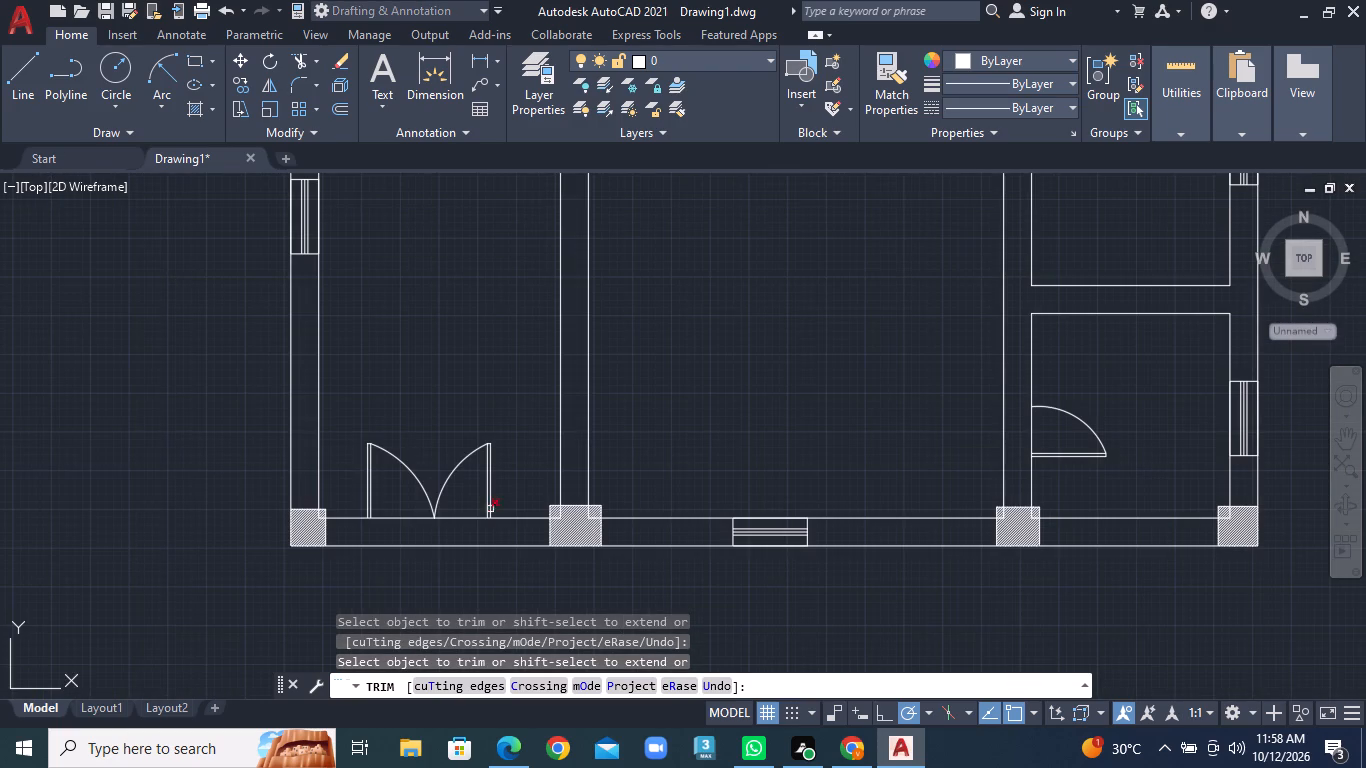
middle_click_drag(362, 370, 336, 434)
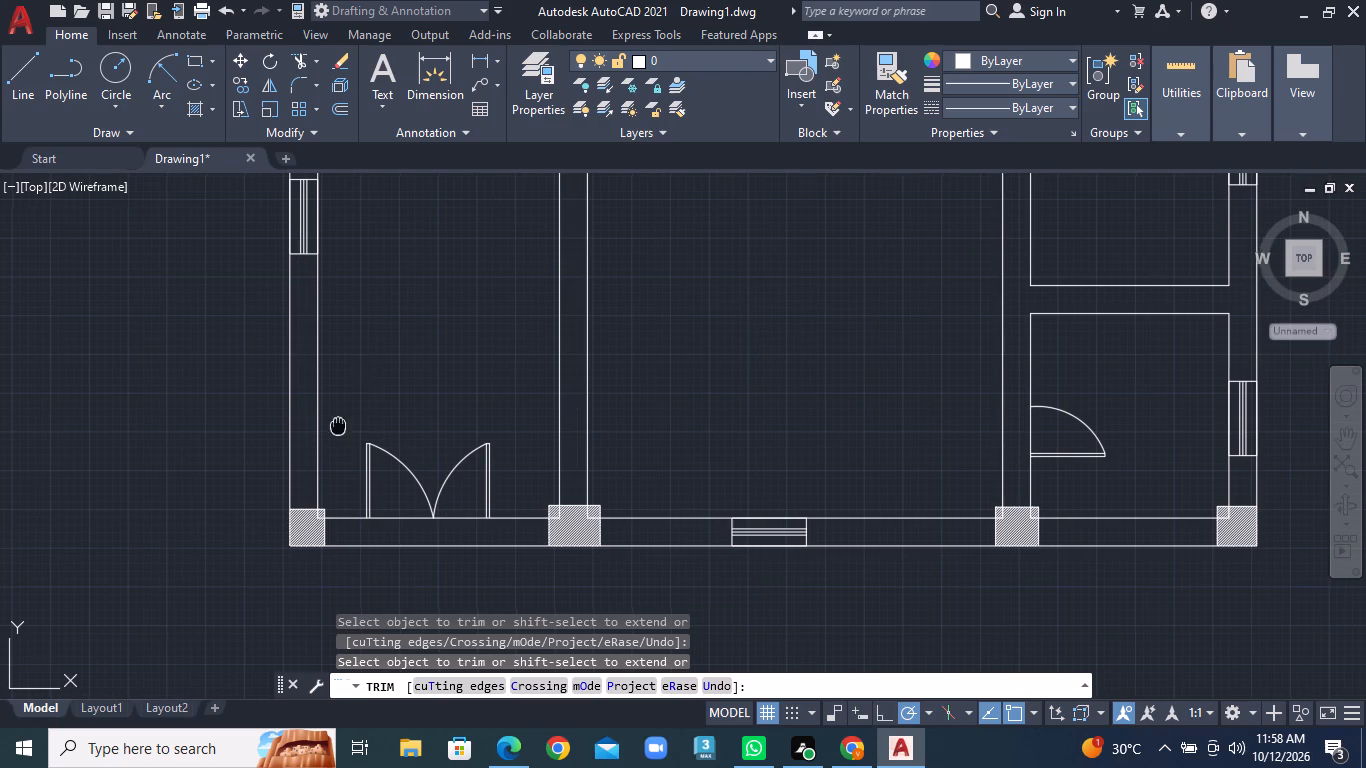
middle_click_drag(336, 434, 320, 472)
scroll(324, 454, "down", 1)
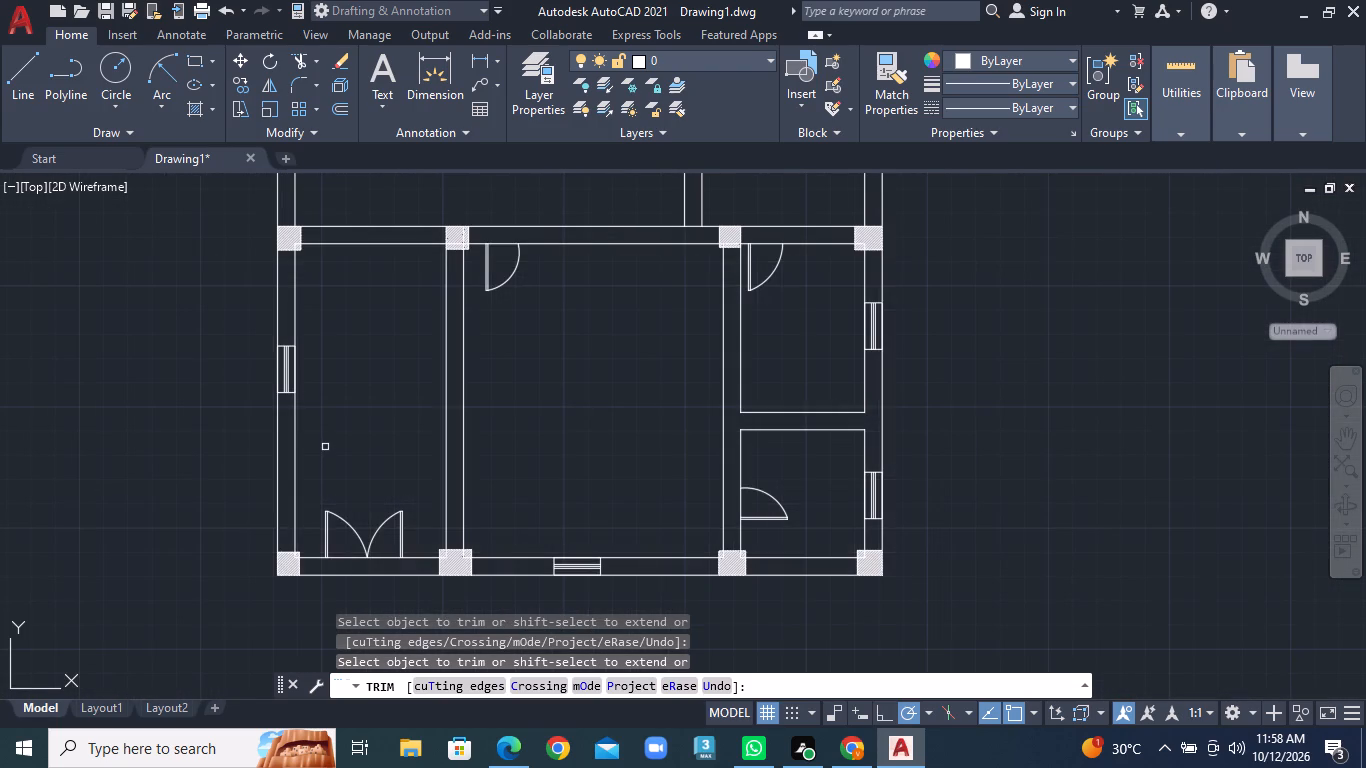
middle_click_drag(318, 448, 206, 505)
scroll(206, 495, "up", 1)
middle_click_drag(199, 493, 188, 487)
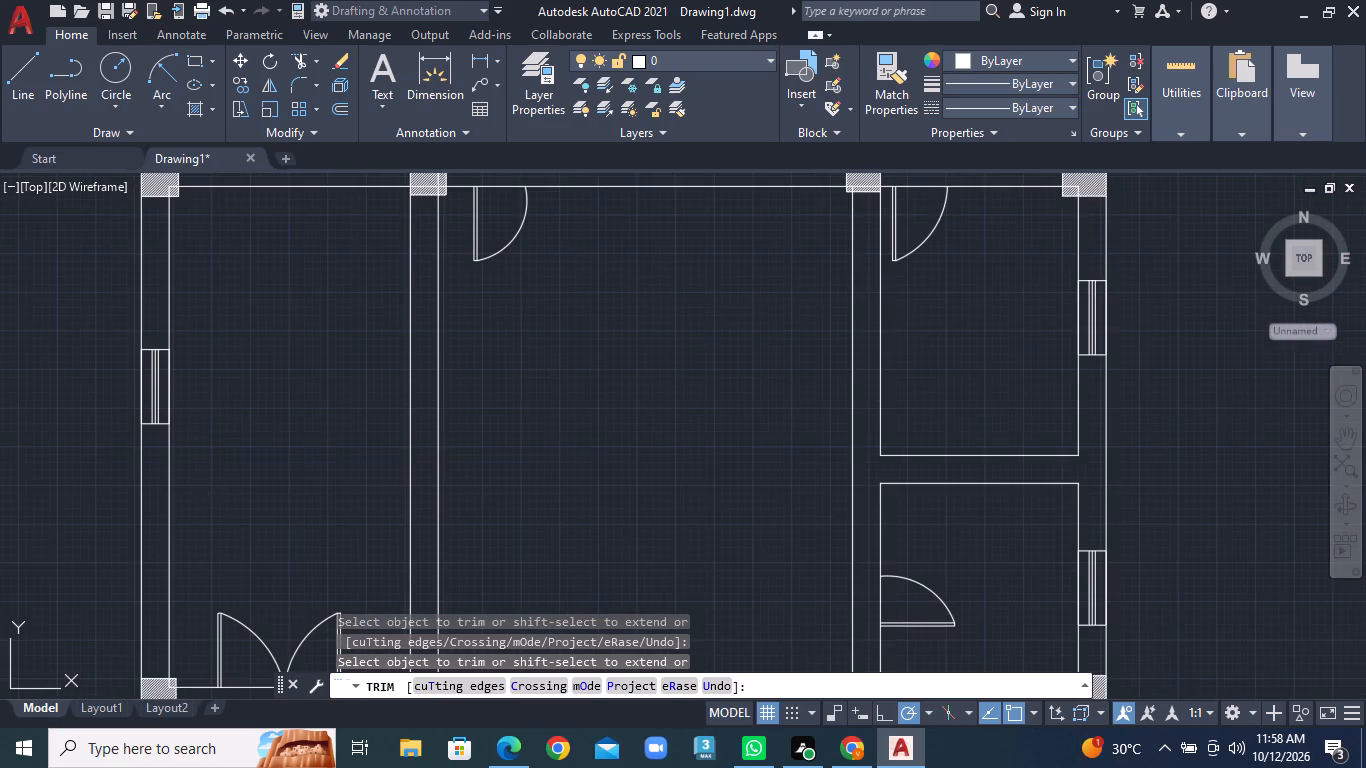
middle_click_drag(188, 487, 102, 497)
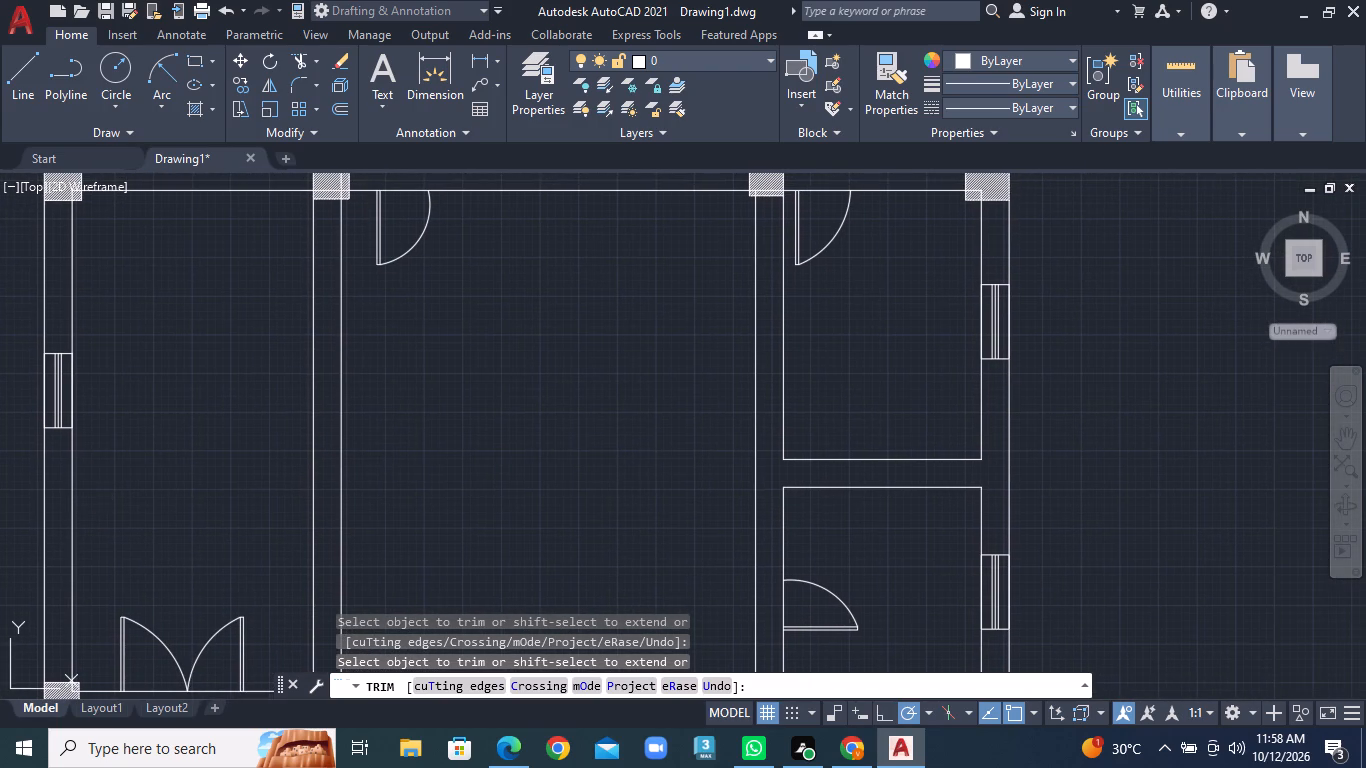
left_click(15, 78)
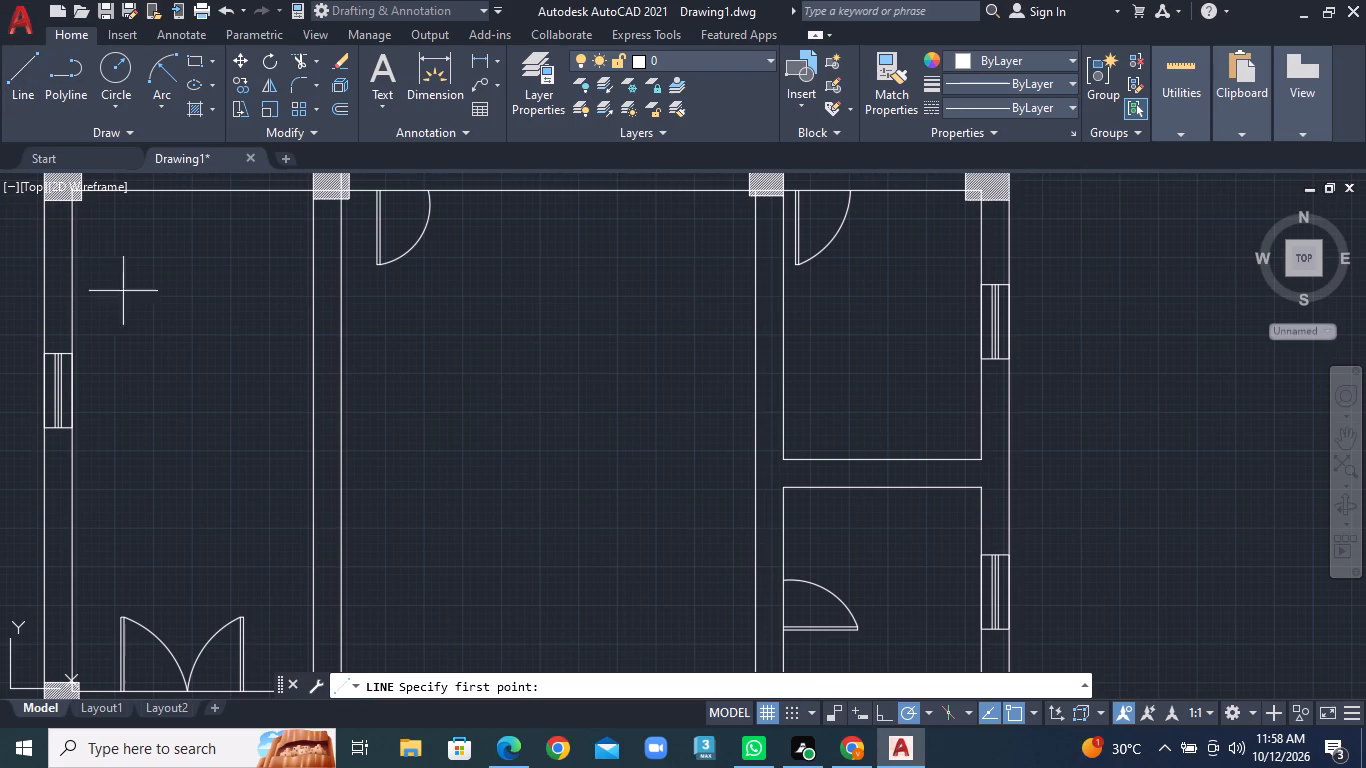
left_click(312, 548)
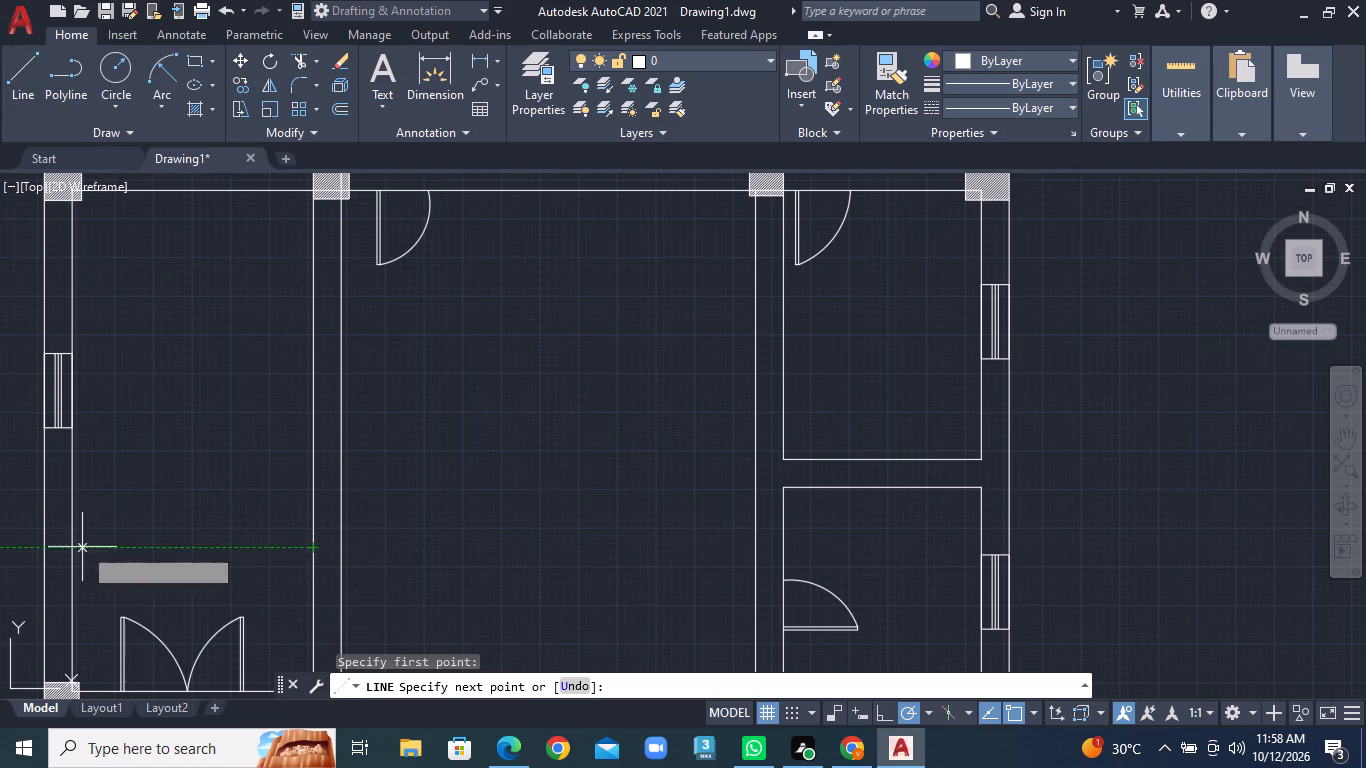
left_click(75, 547)
right_click(75, 547)
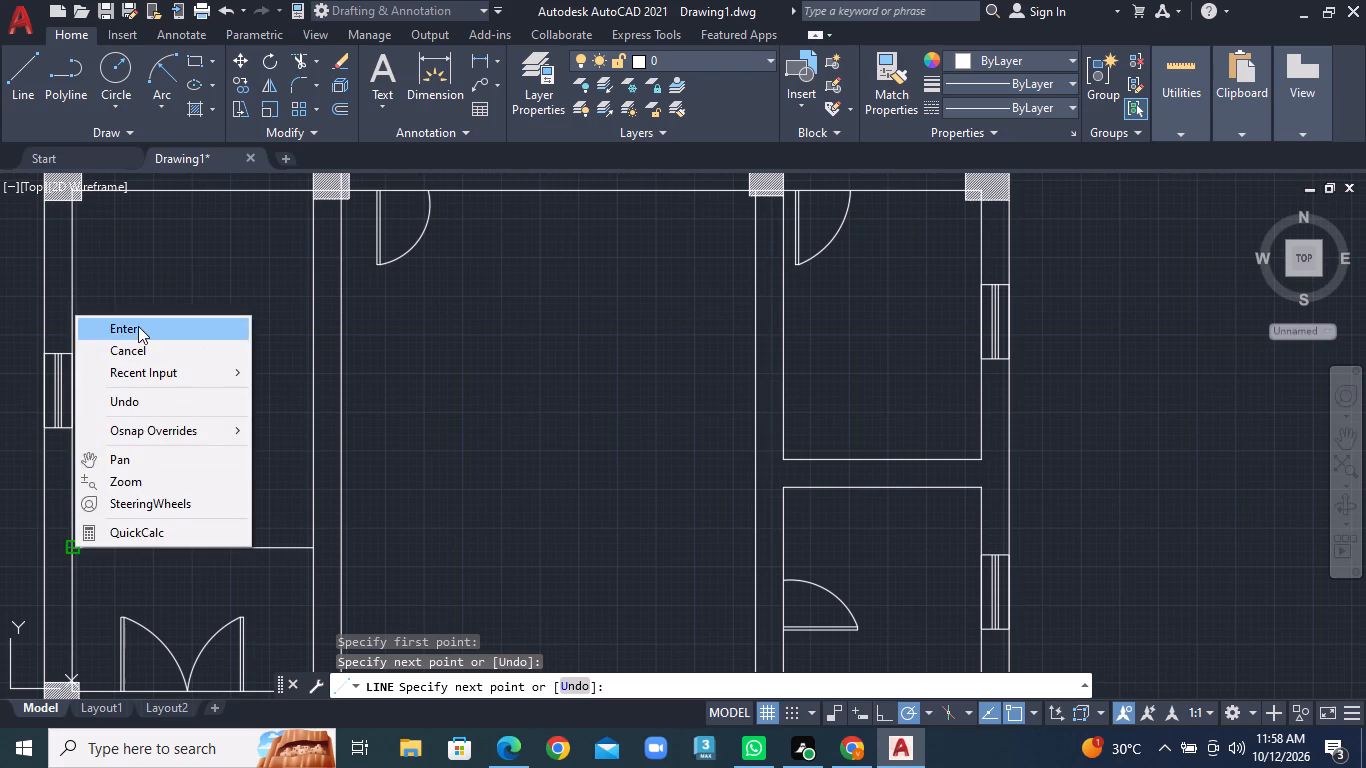
left_click(138, 326)
Start another line in the bottom-left room.
left_click(3, 83)
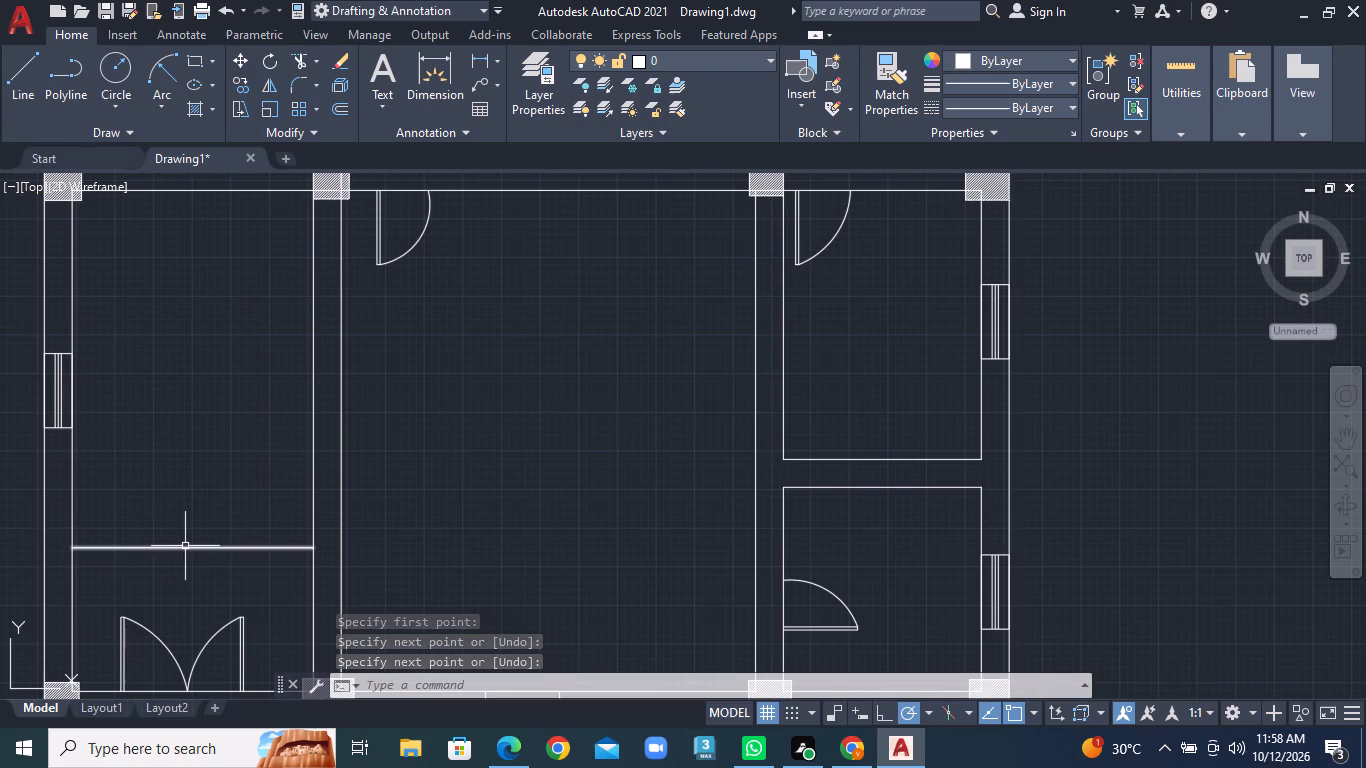
left_click(11, 68)
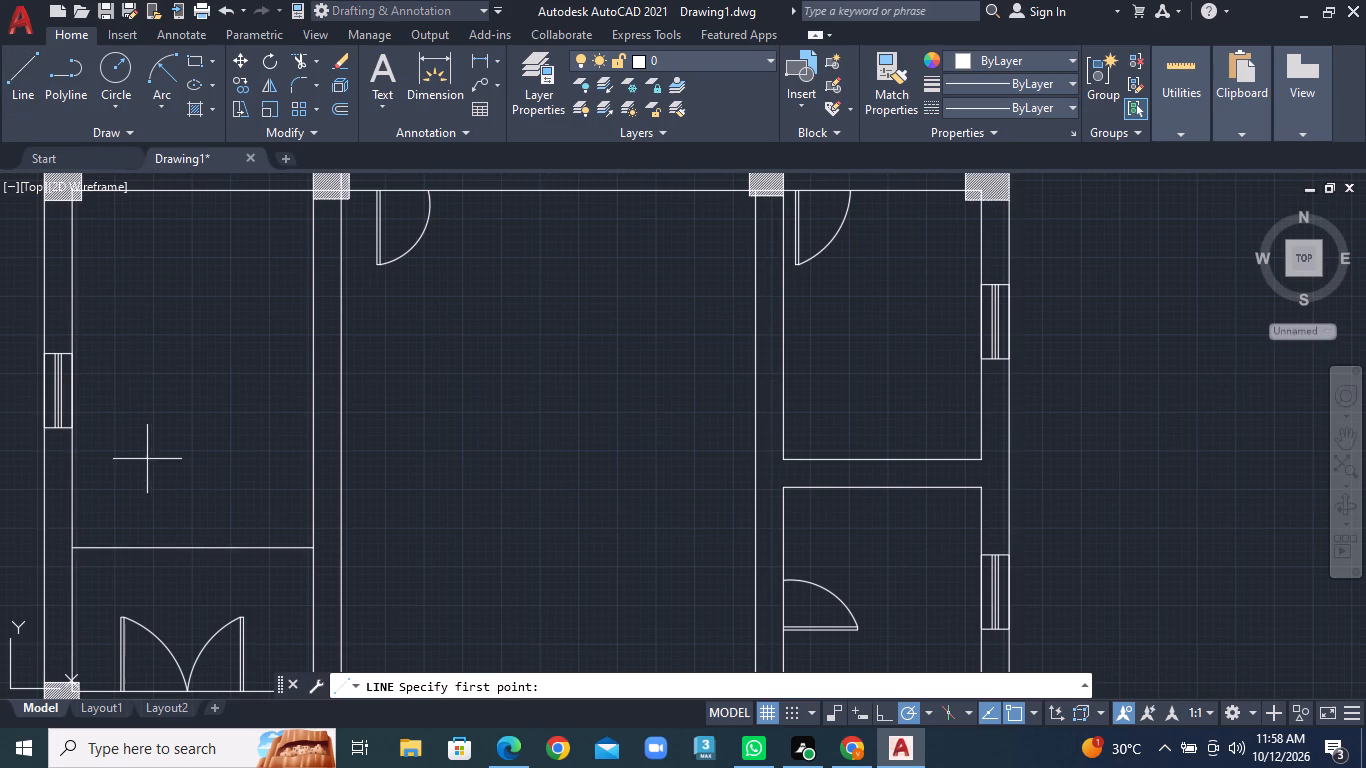
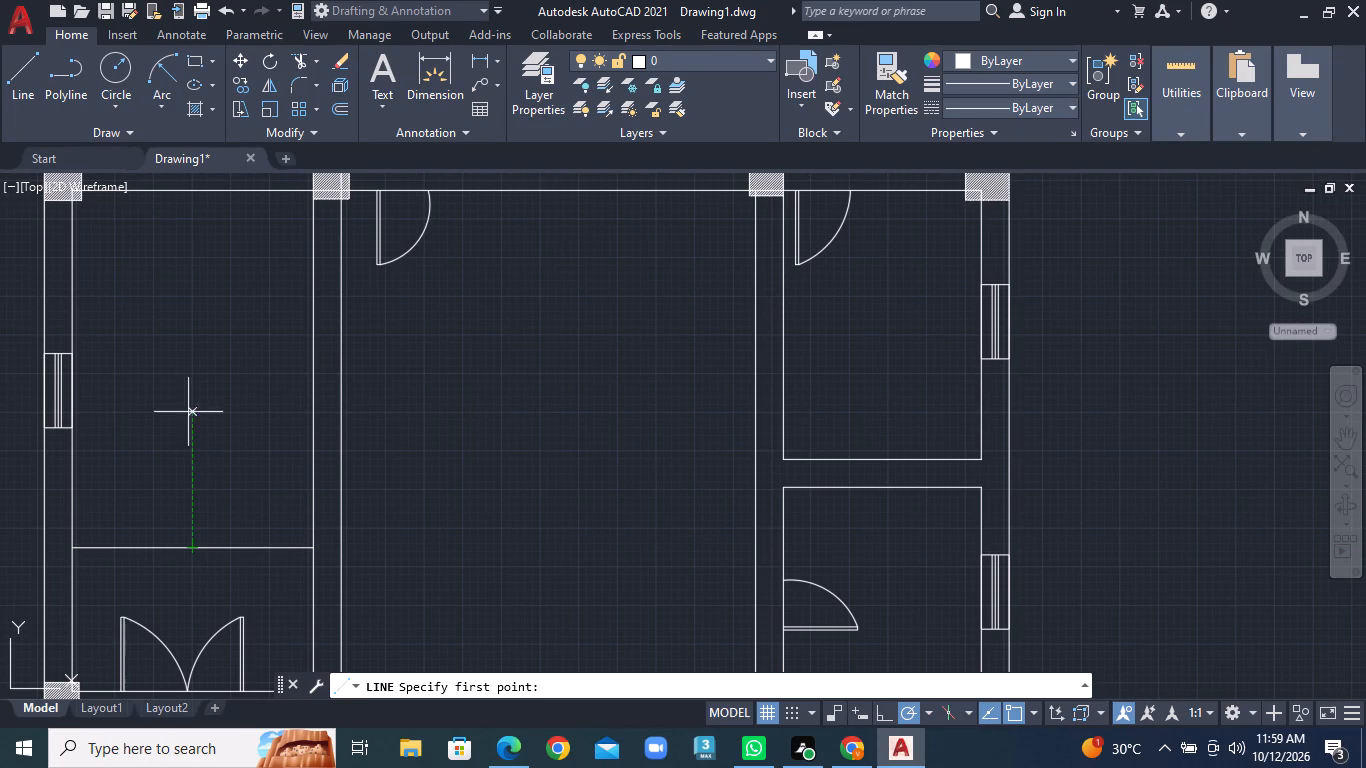
Draw a horizontal line from the middle of the stairwell to its left wall, above the window.
left_click(200, 307)
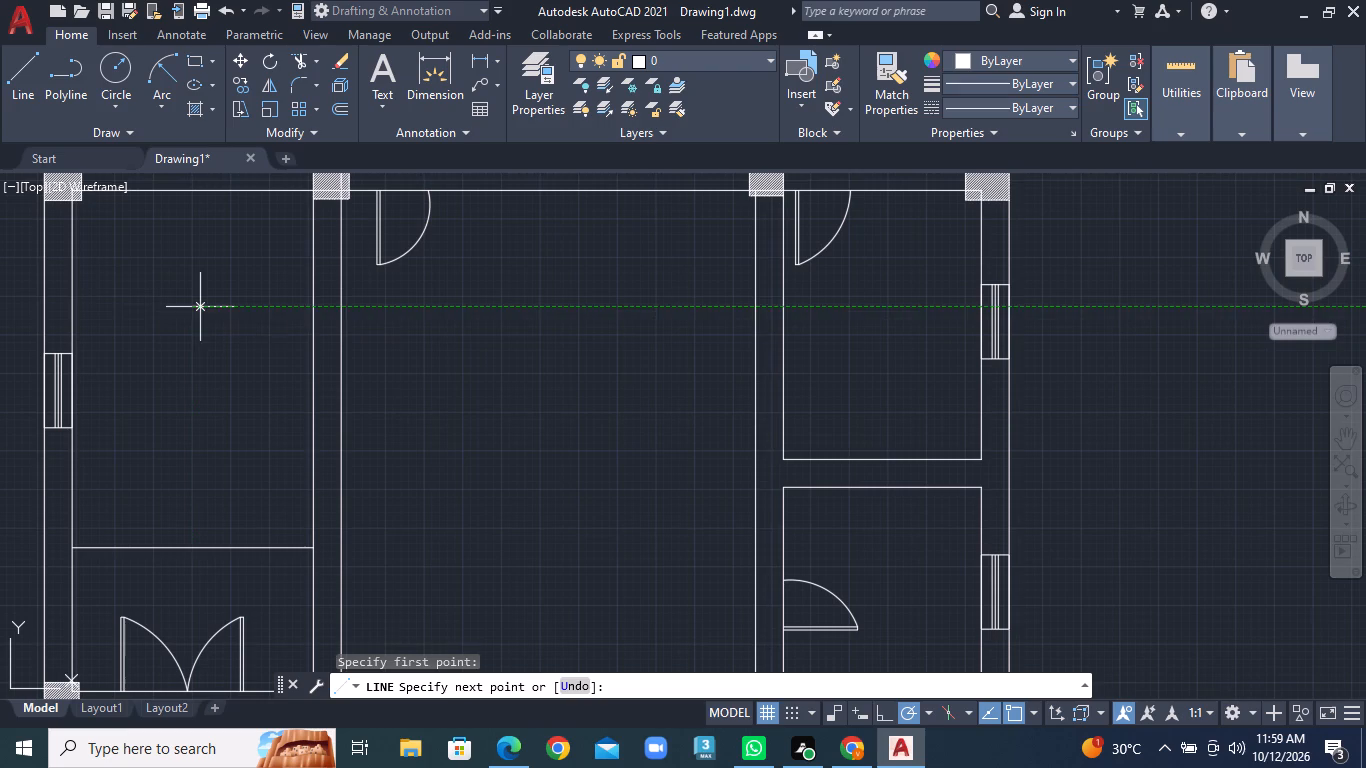
left_click(73, 304)
right_click(73, 304)
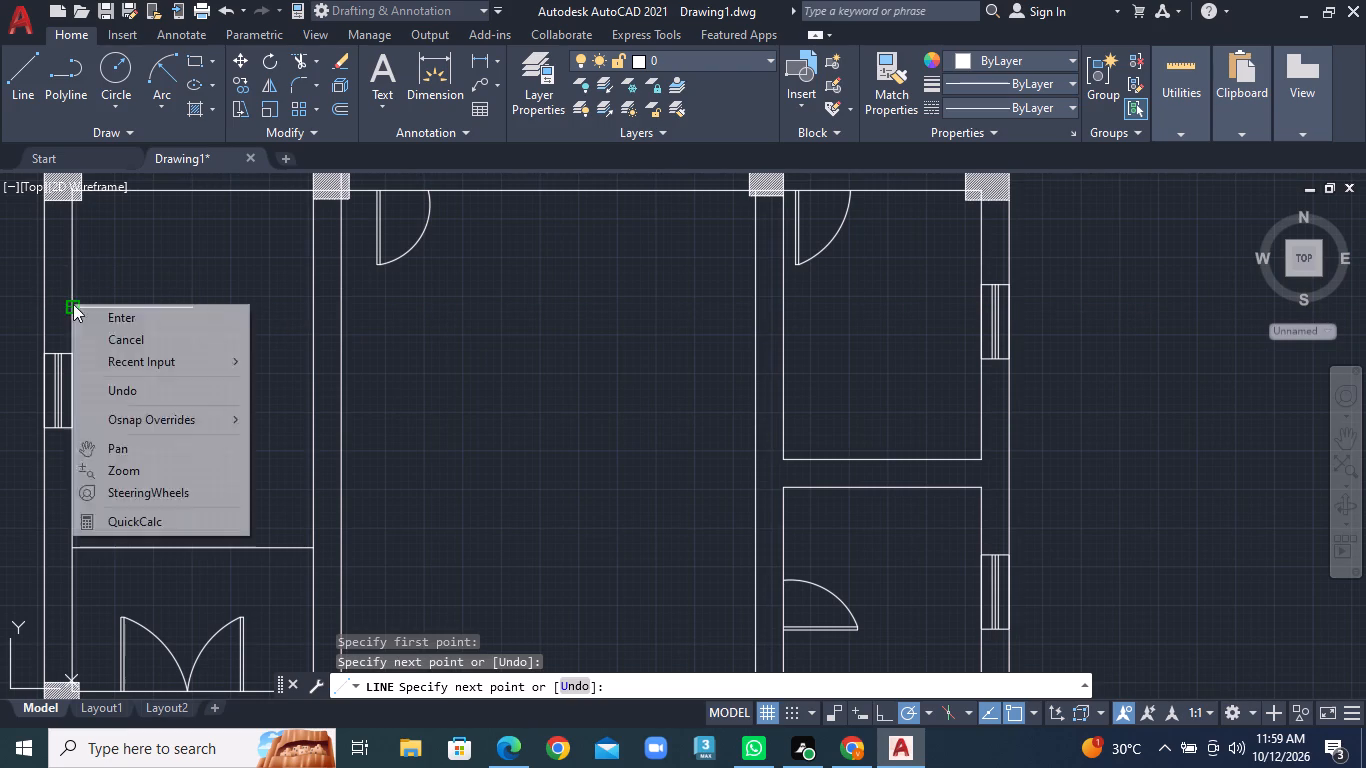
left_click(120, 319)
Draw a vertical line from the new line's free end down to the midpoint of the stairwell's lower horizontal line.
left_click(10, 76)
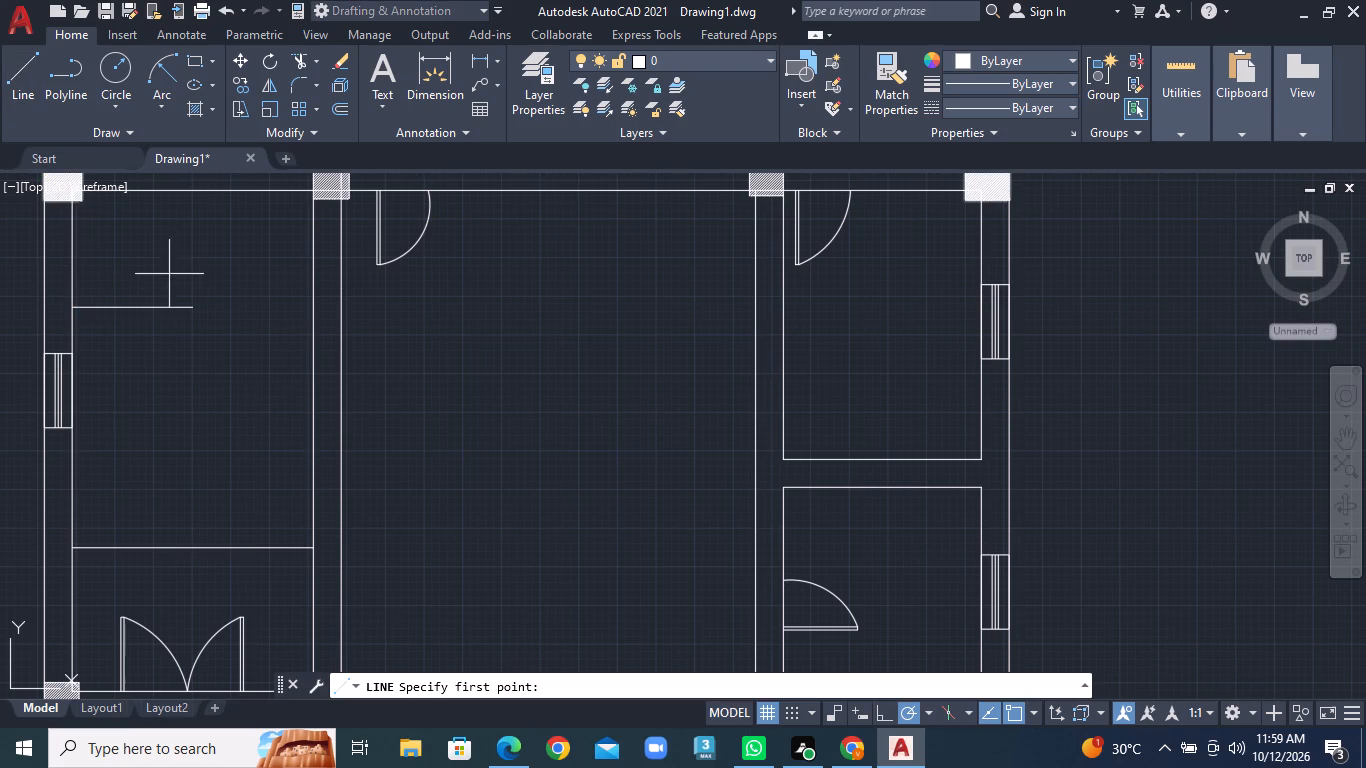
left_click(184, 306)
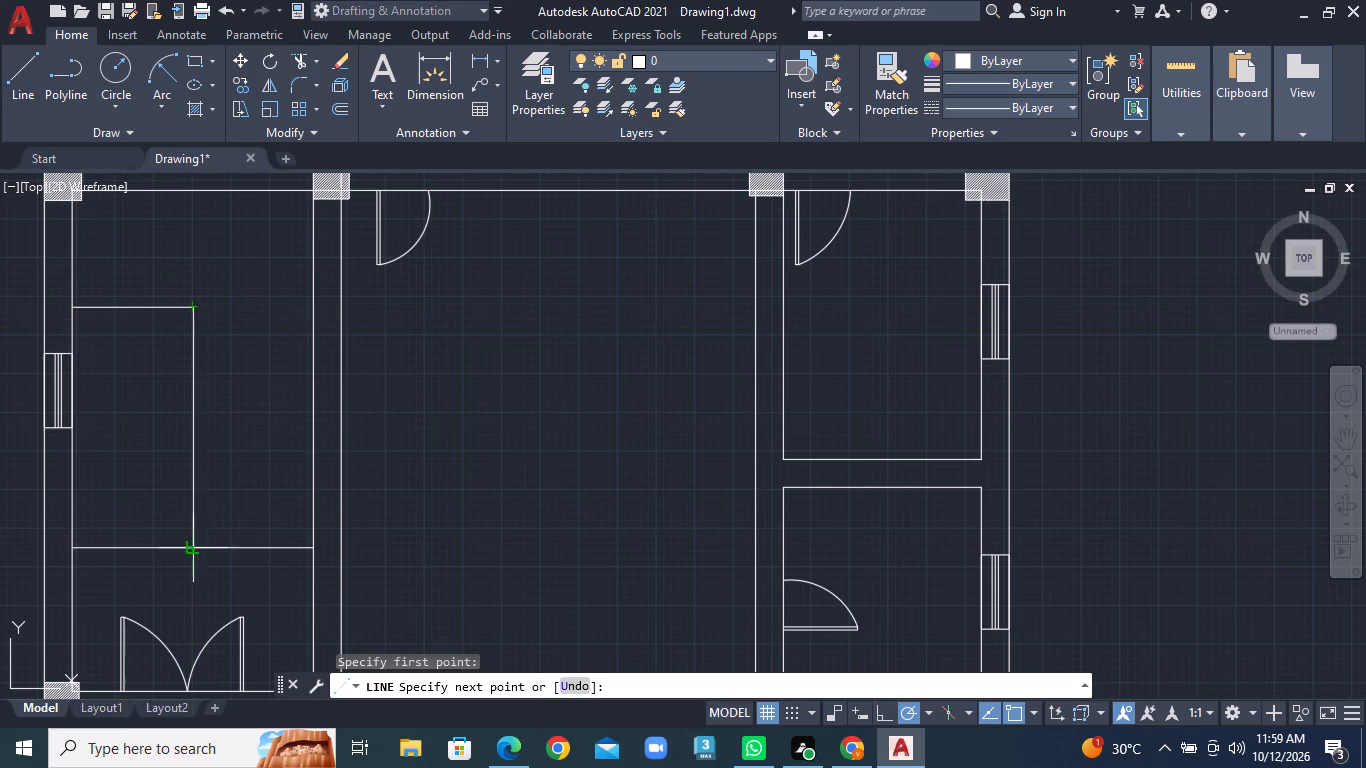
left_click(189, 546)
right_click(189, 546)
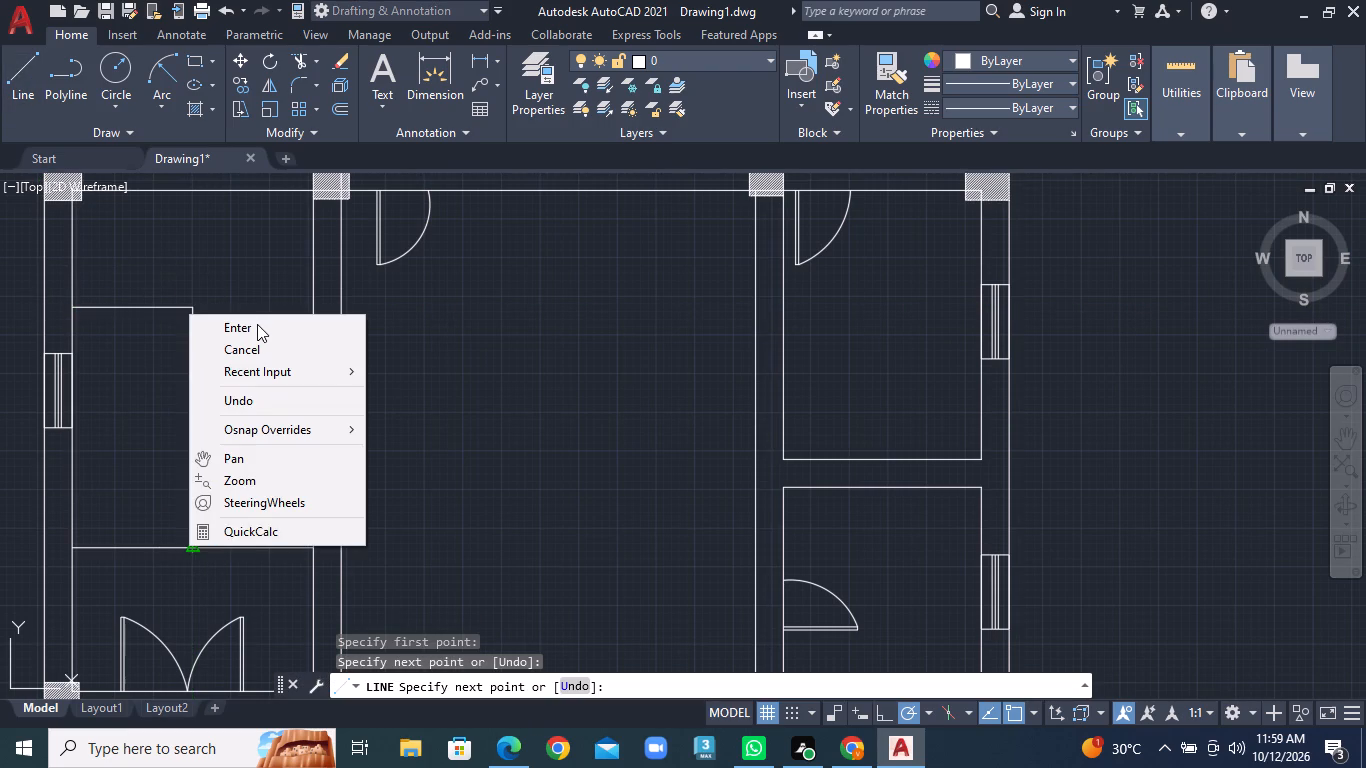
left_click(256, 328)
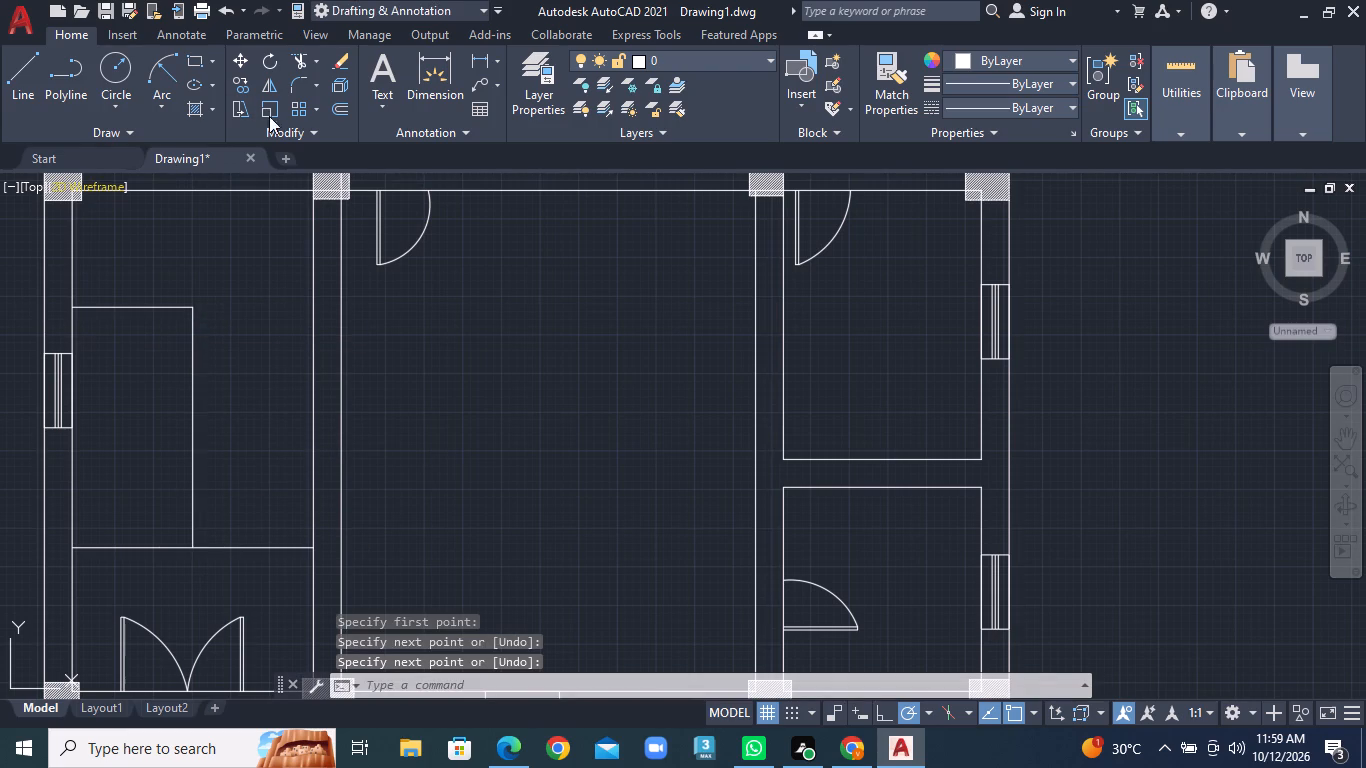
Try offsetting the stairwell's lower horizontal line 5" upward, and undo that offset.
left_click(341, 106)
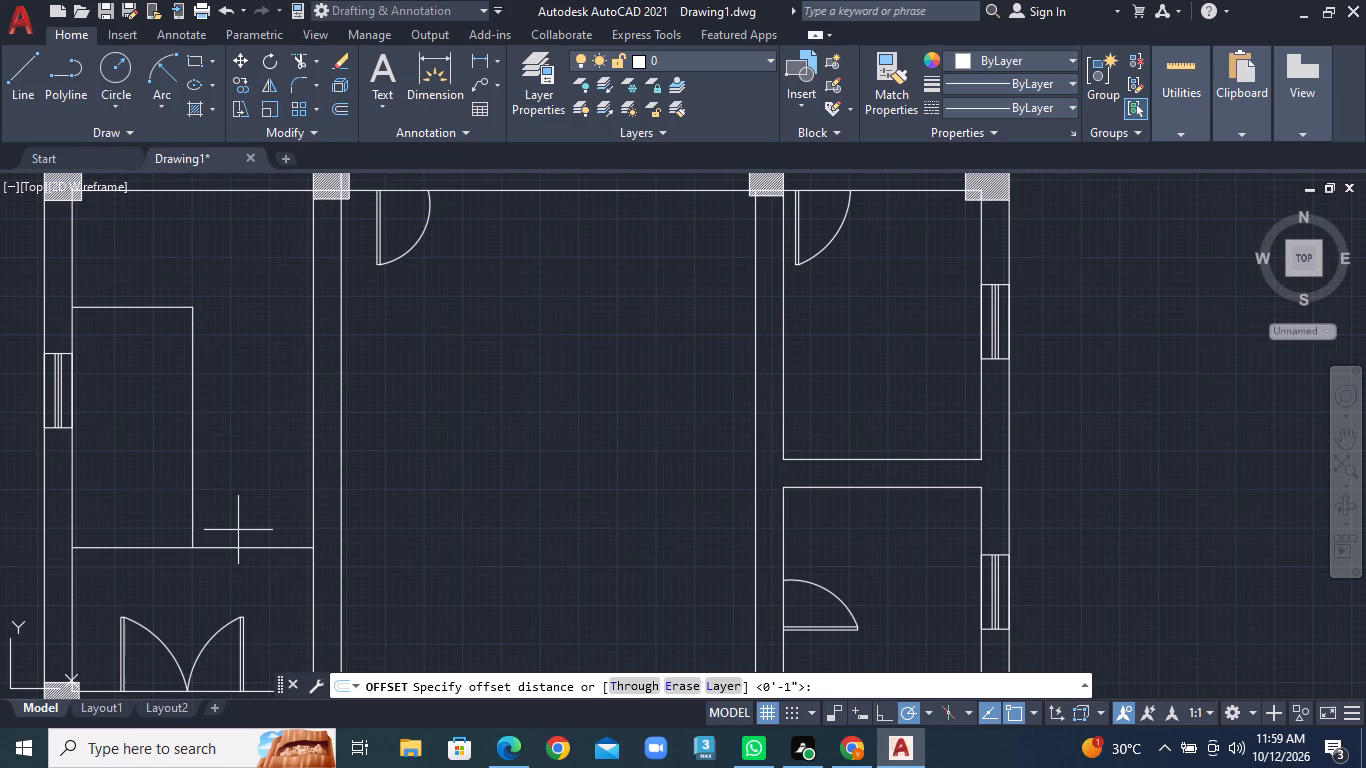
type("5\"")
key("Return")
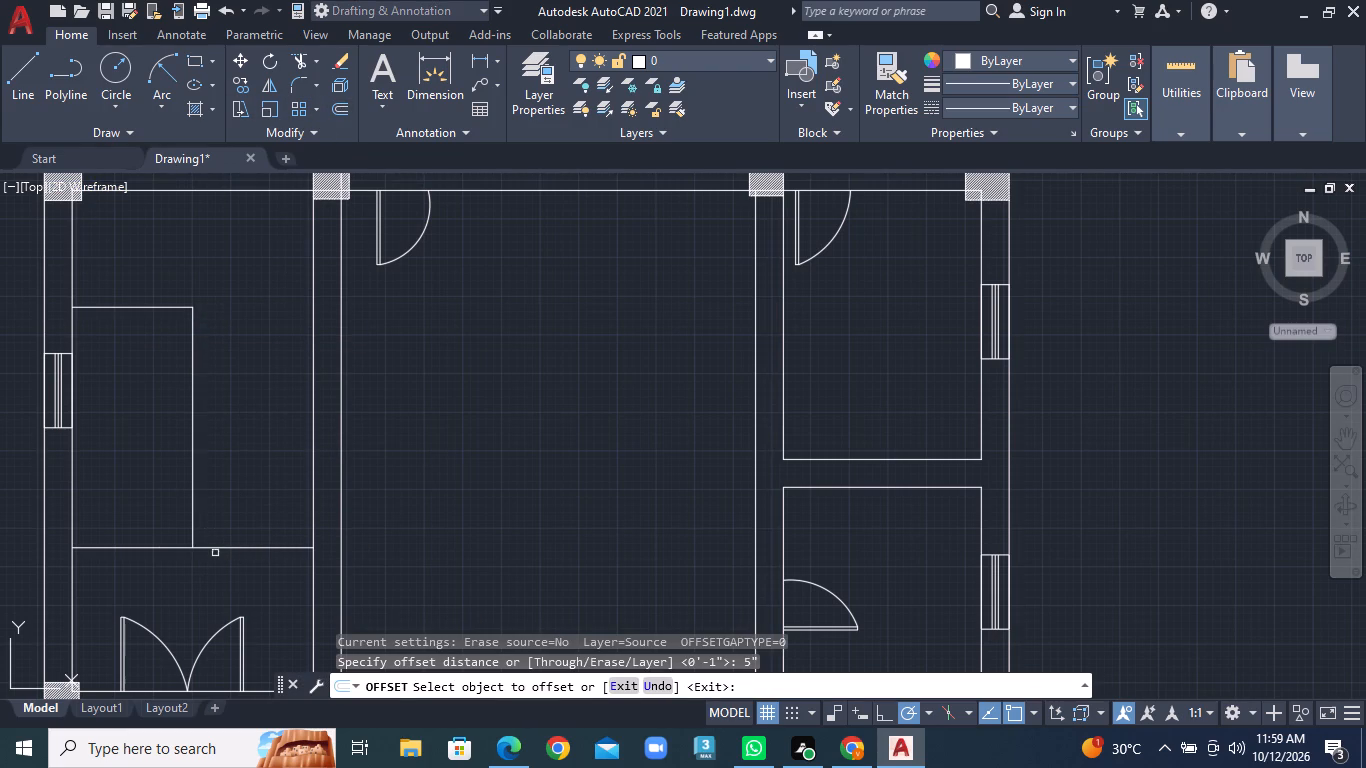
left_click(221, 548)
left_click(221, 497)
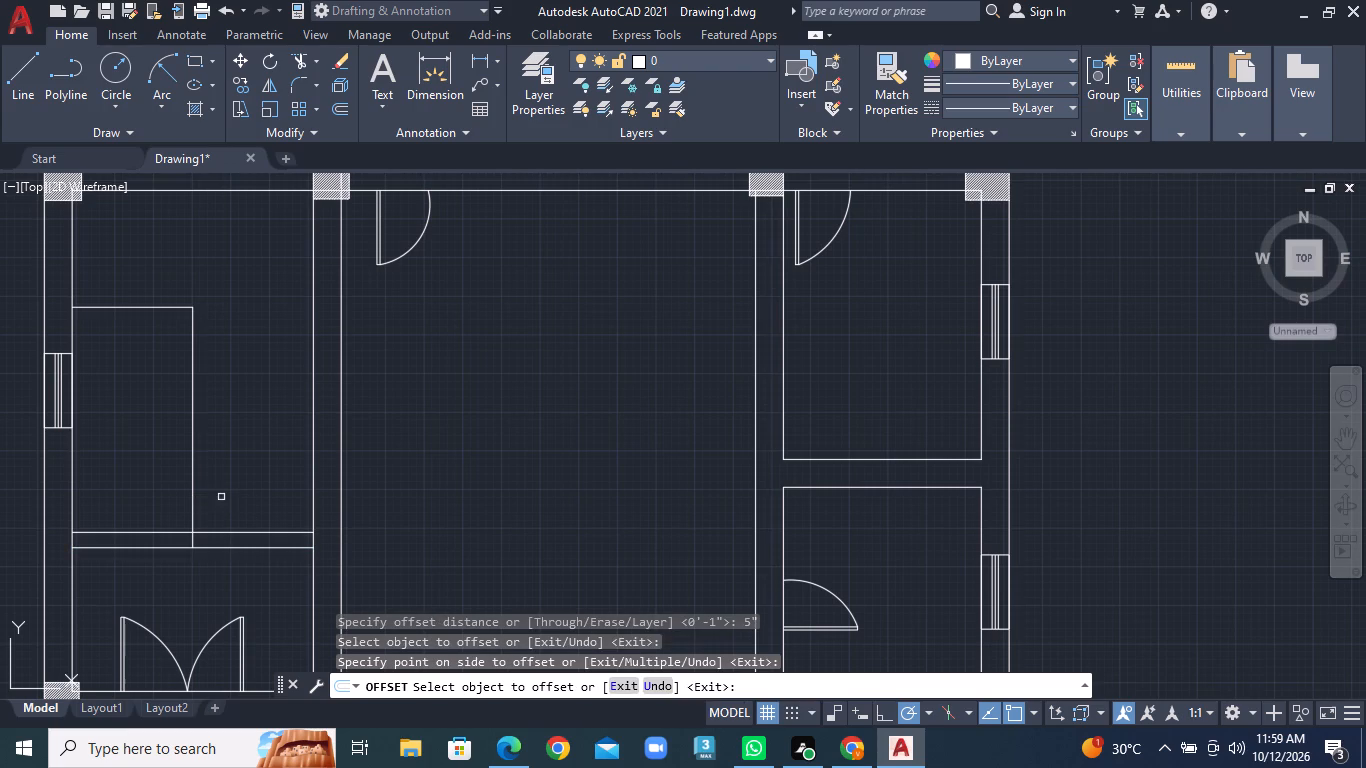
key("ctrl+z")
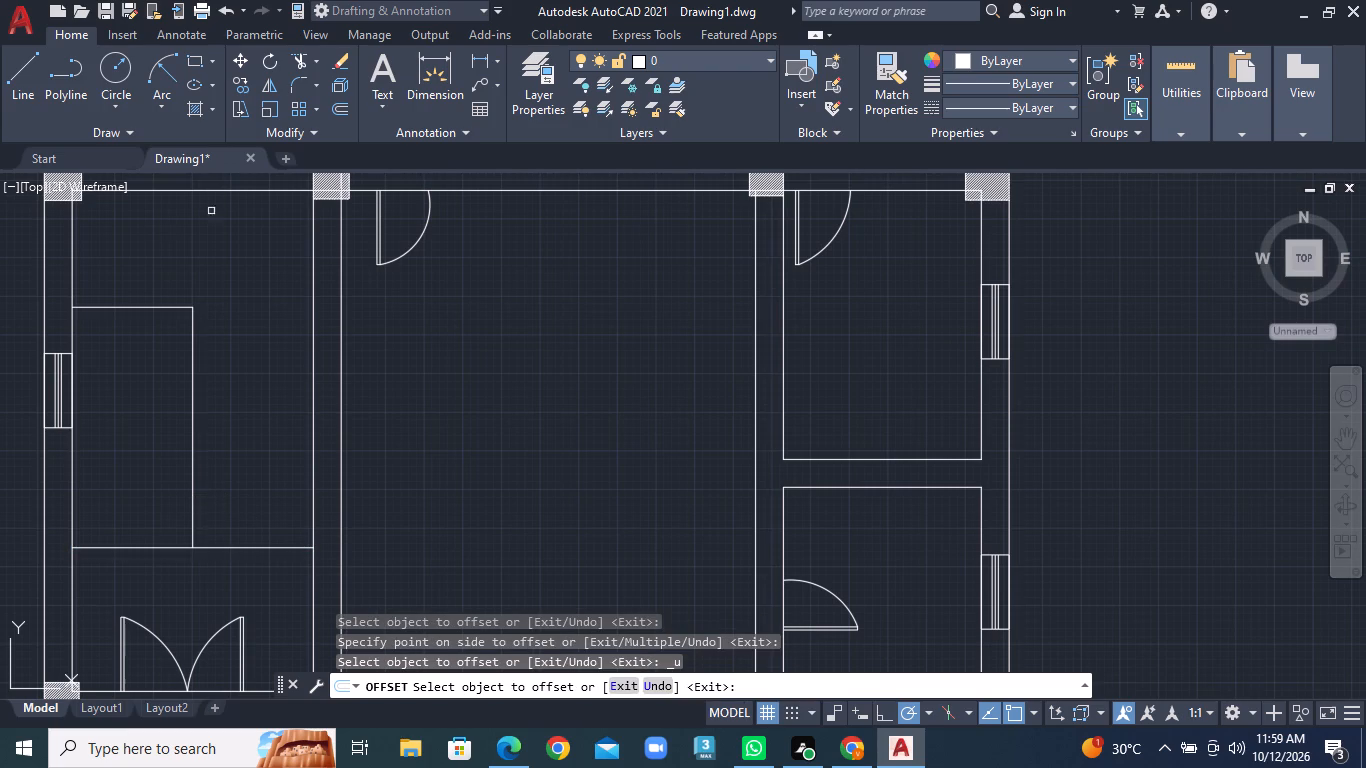
Offset the stairwell's lower horizontal line upward at successive 9" spacings to create the first four tread lines.
left_click(340, 111)
type("9\"")
key("Return")
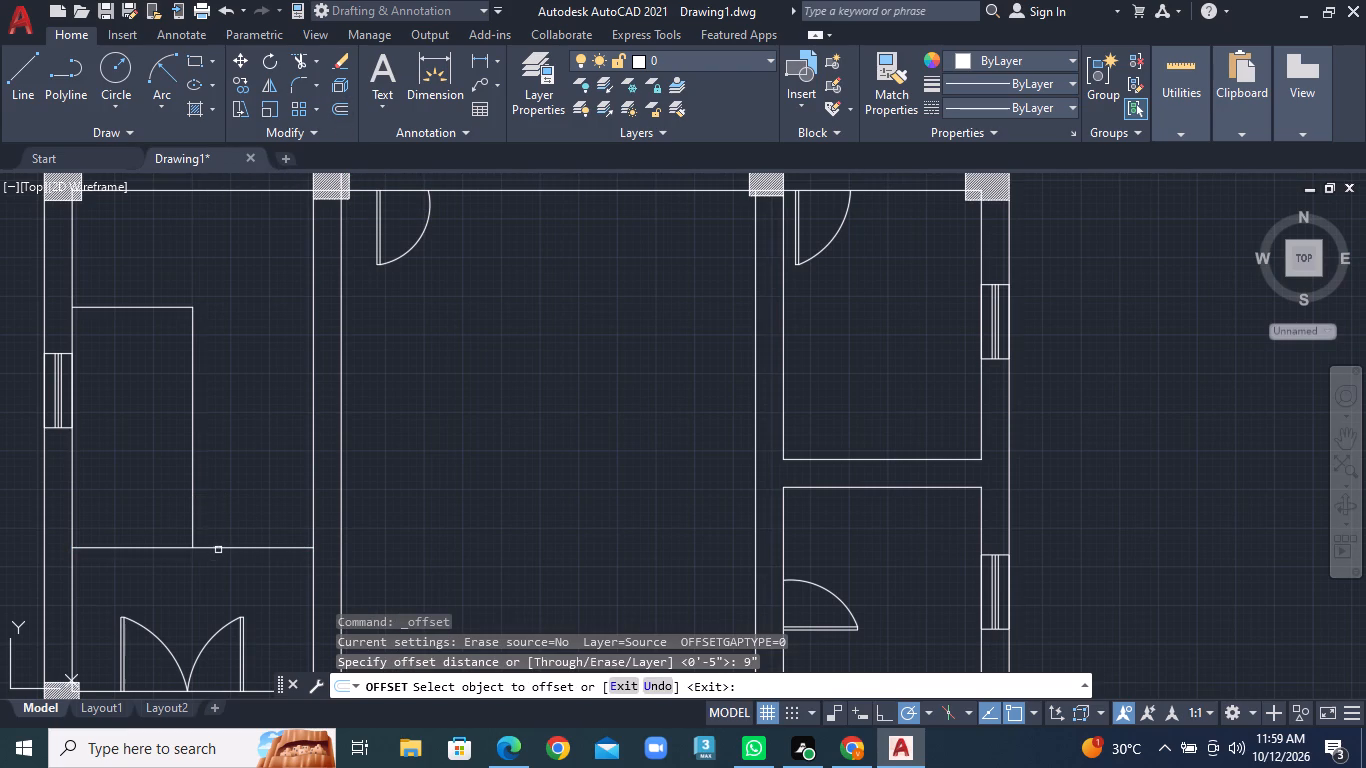
left_click(212, 548)
left_click(222, 502)
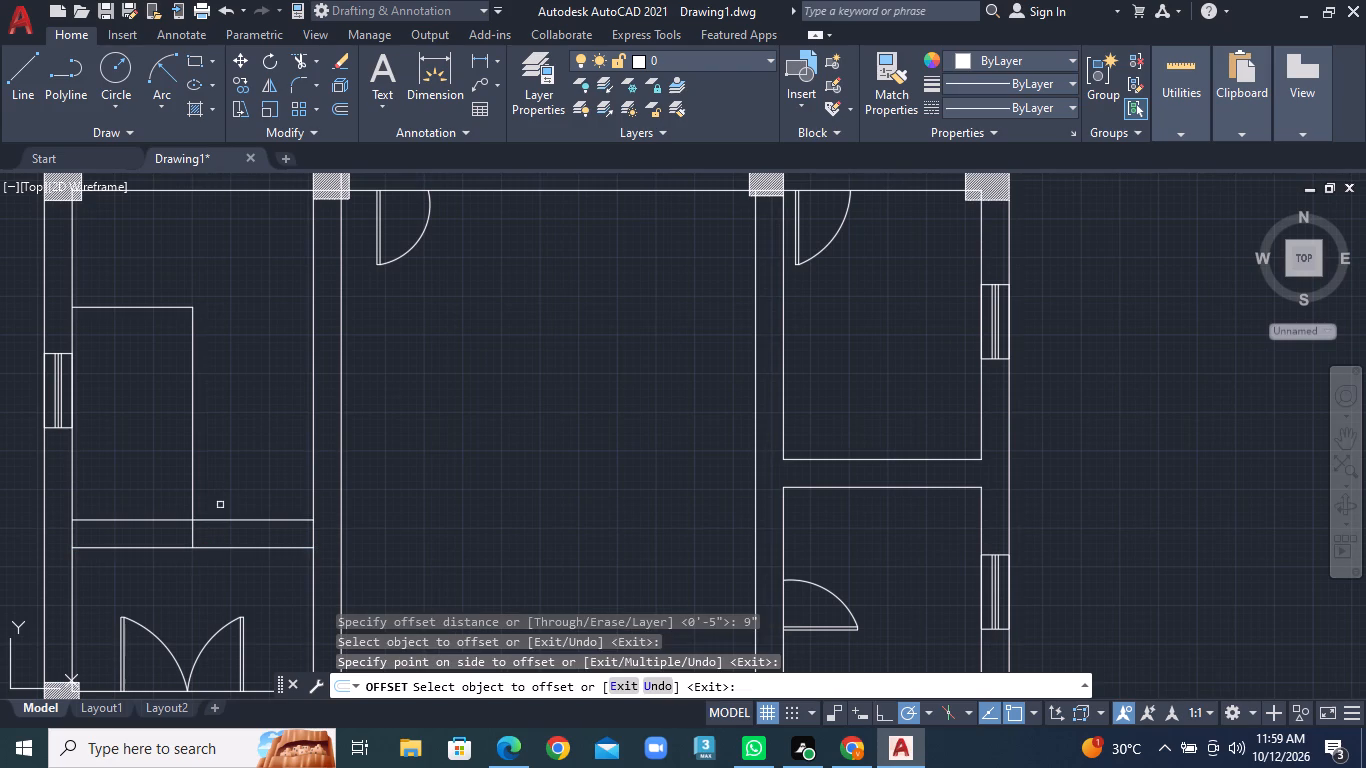
left_click(217, 519)
left_click(221, 473)
left_click(221, 493)
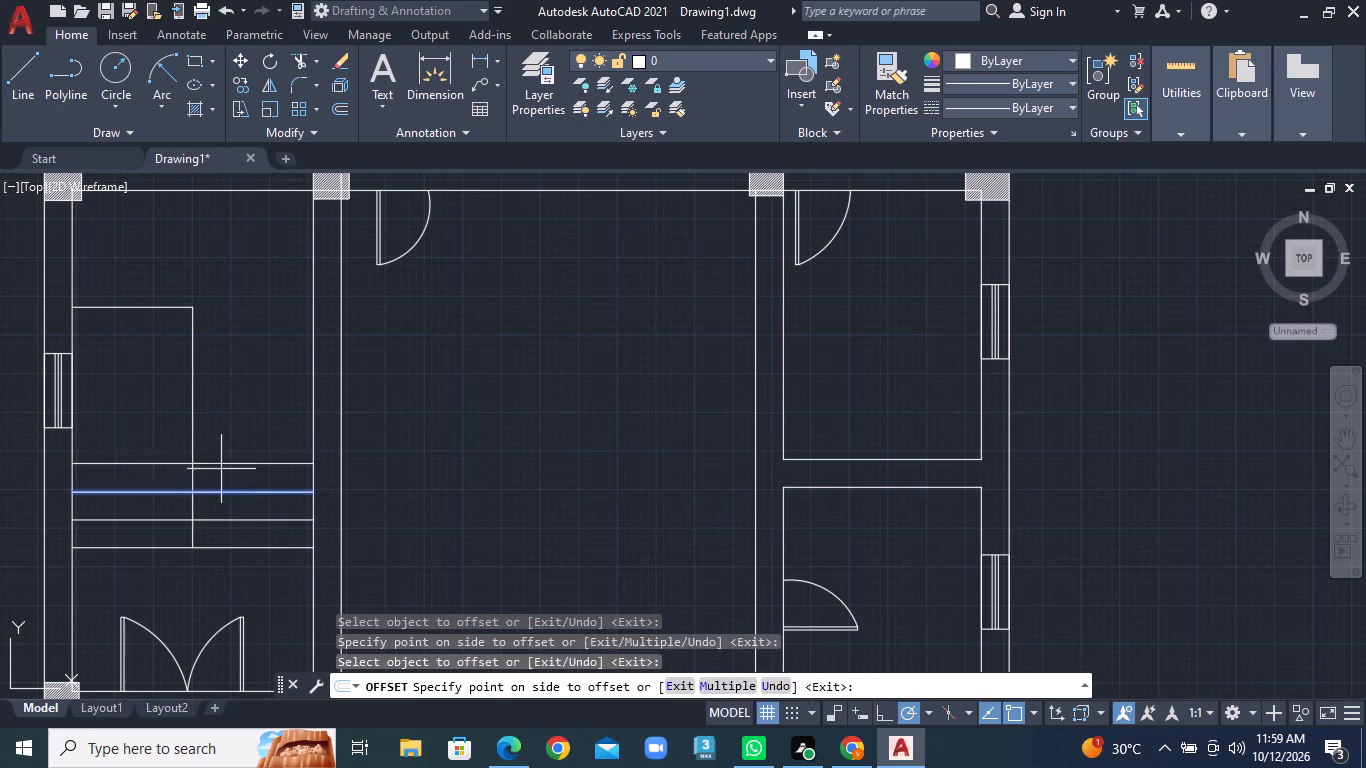
left_click(222, 464)
left_click(222, 468)
left_click(222, 467)
left_click(229, 420)
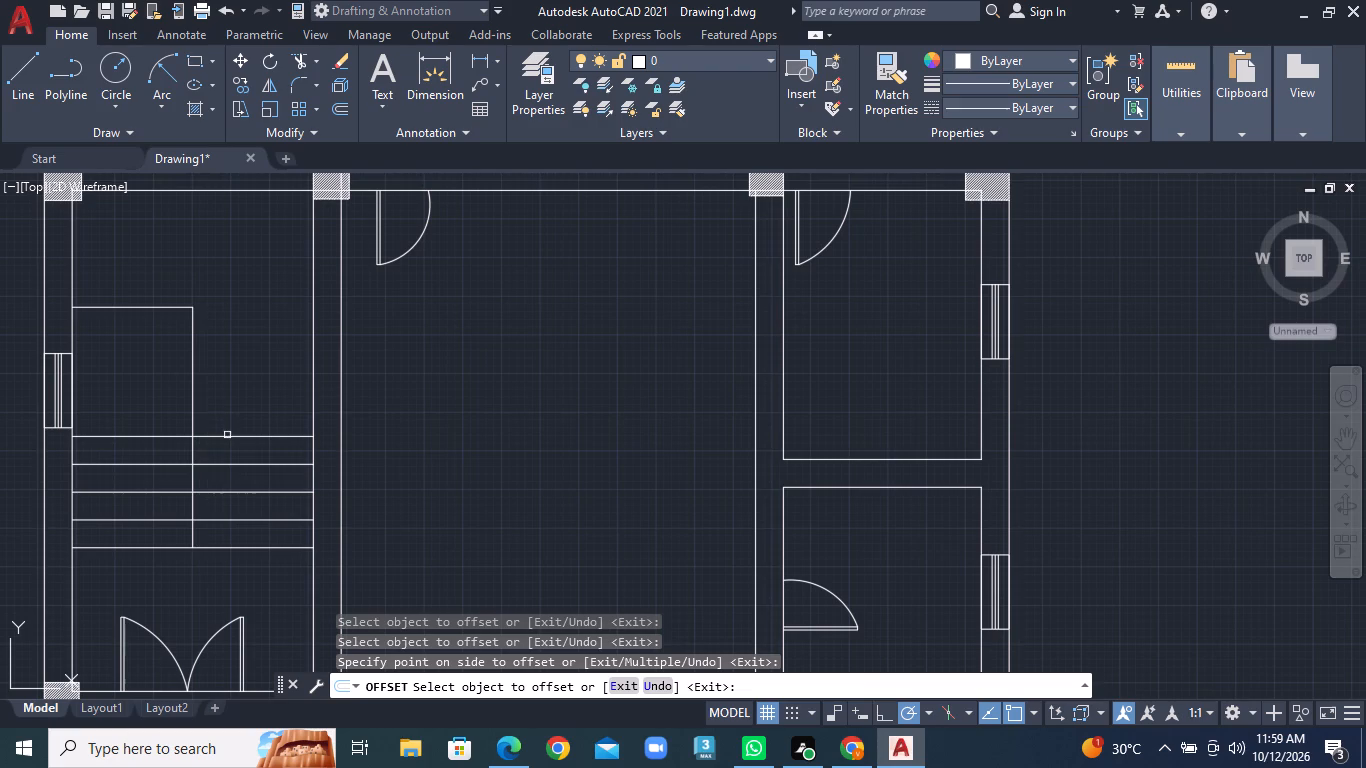
Offset the uppermost tread line upward at the same 9" spacing to add three more tread lines.
left_click(227, 435)
left_click(229, 418)
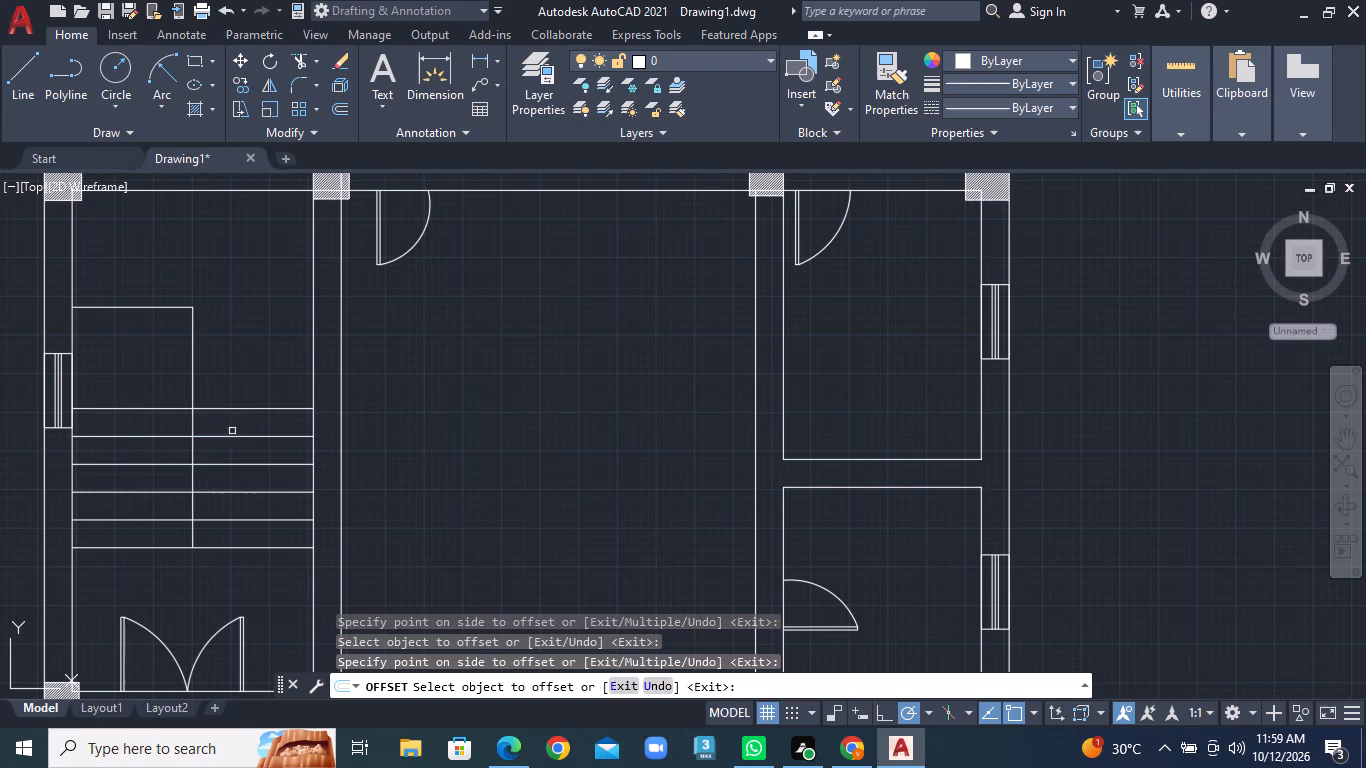
left_click(246, 411)
left_click(257, 368)
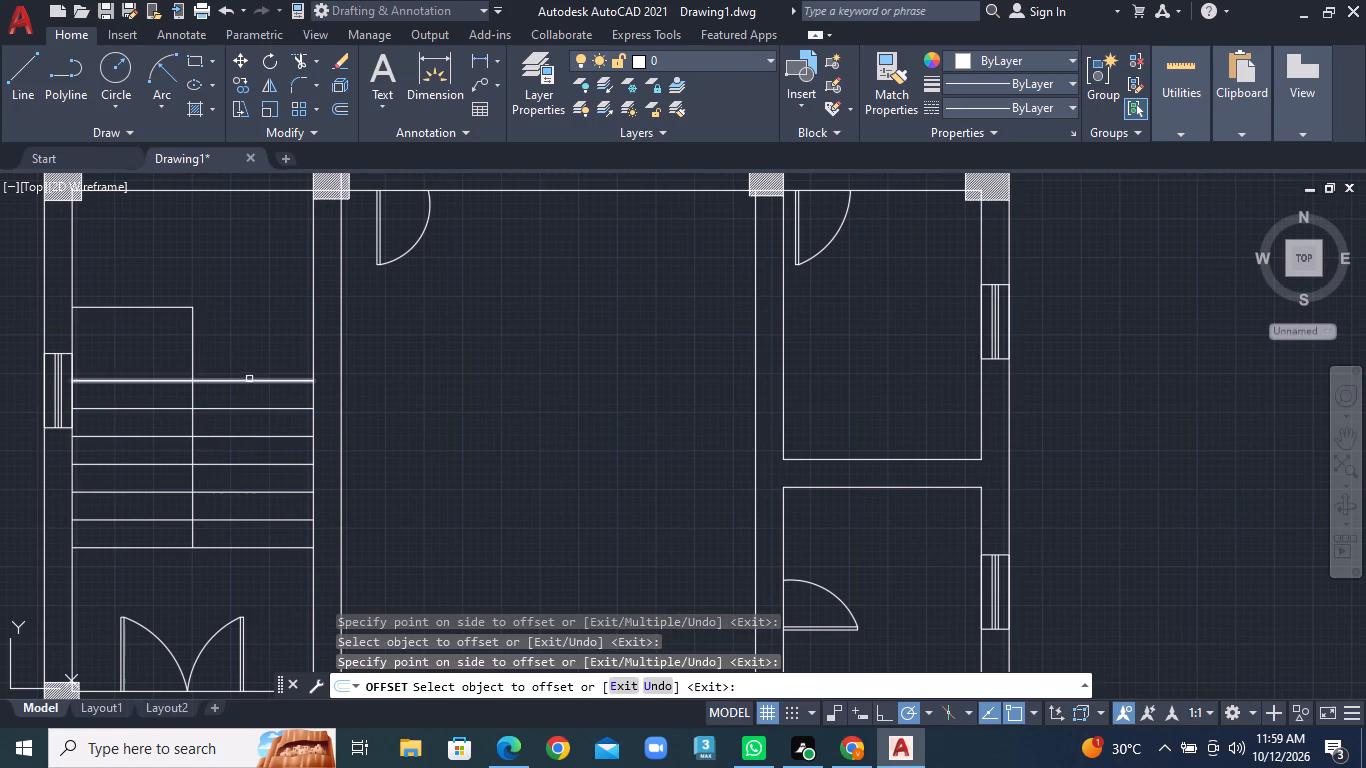
left_click(248, 381)
left_click(256, 346)
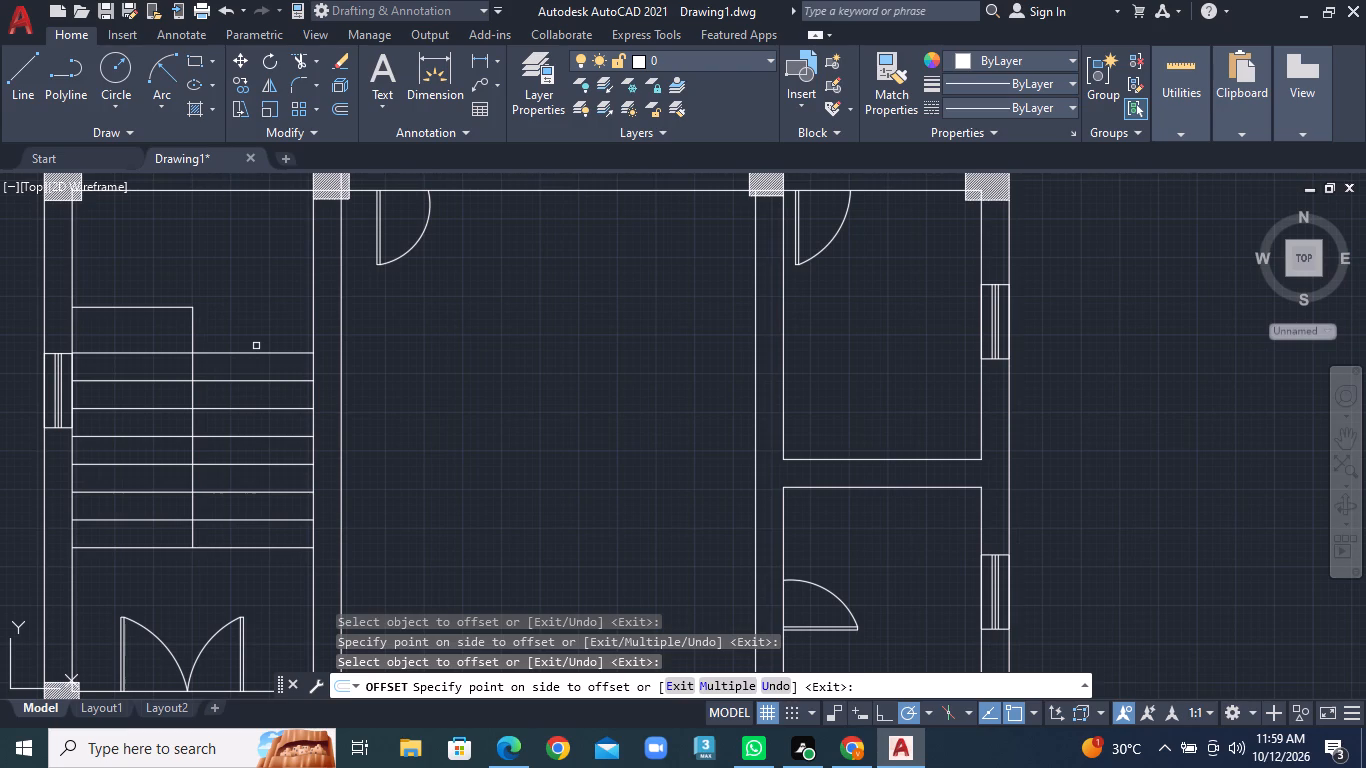
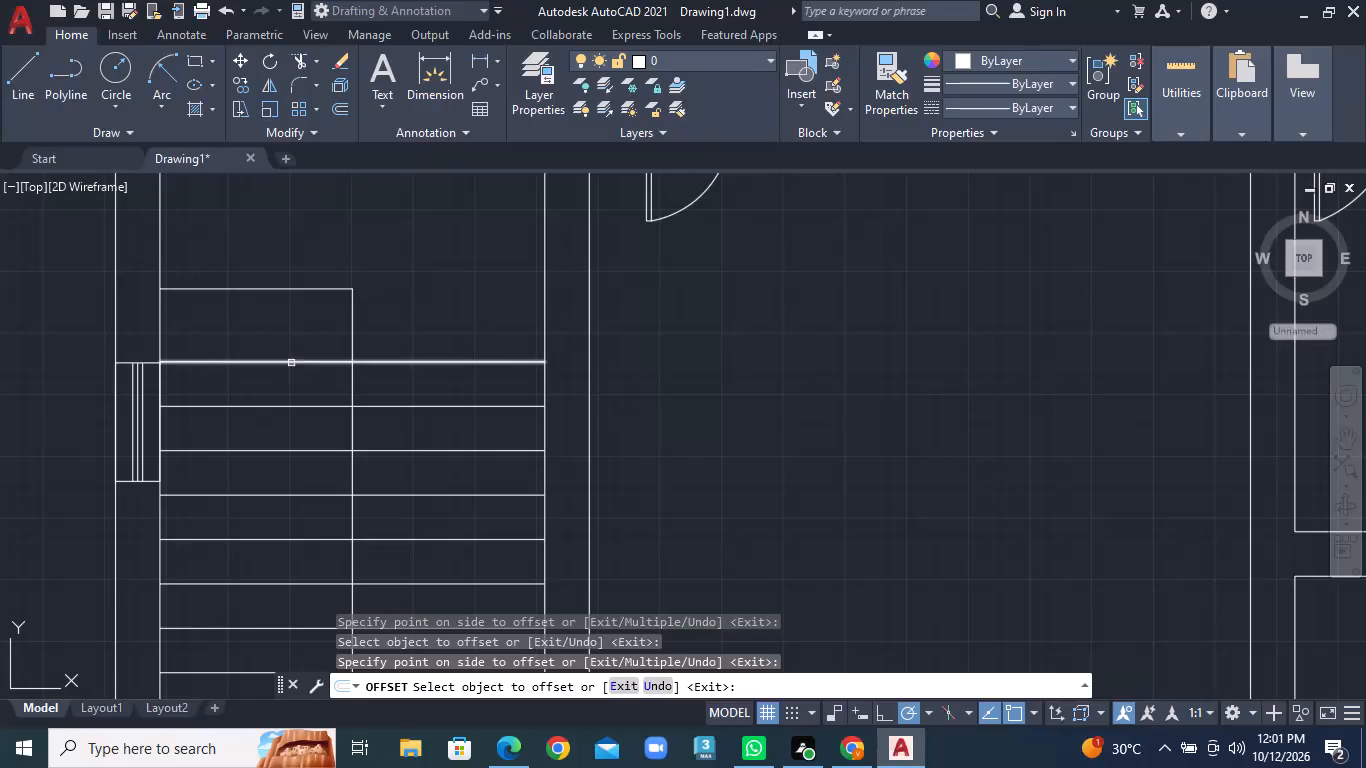
Offset the uppermost tread line upward at the same 9" spacing to add the last two tread lines.
left_click(291, 364)
left_click(296, 348)
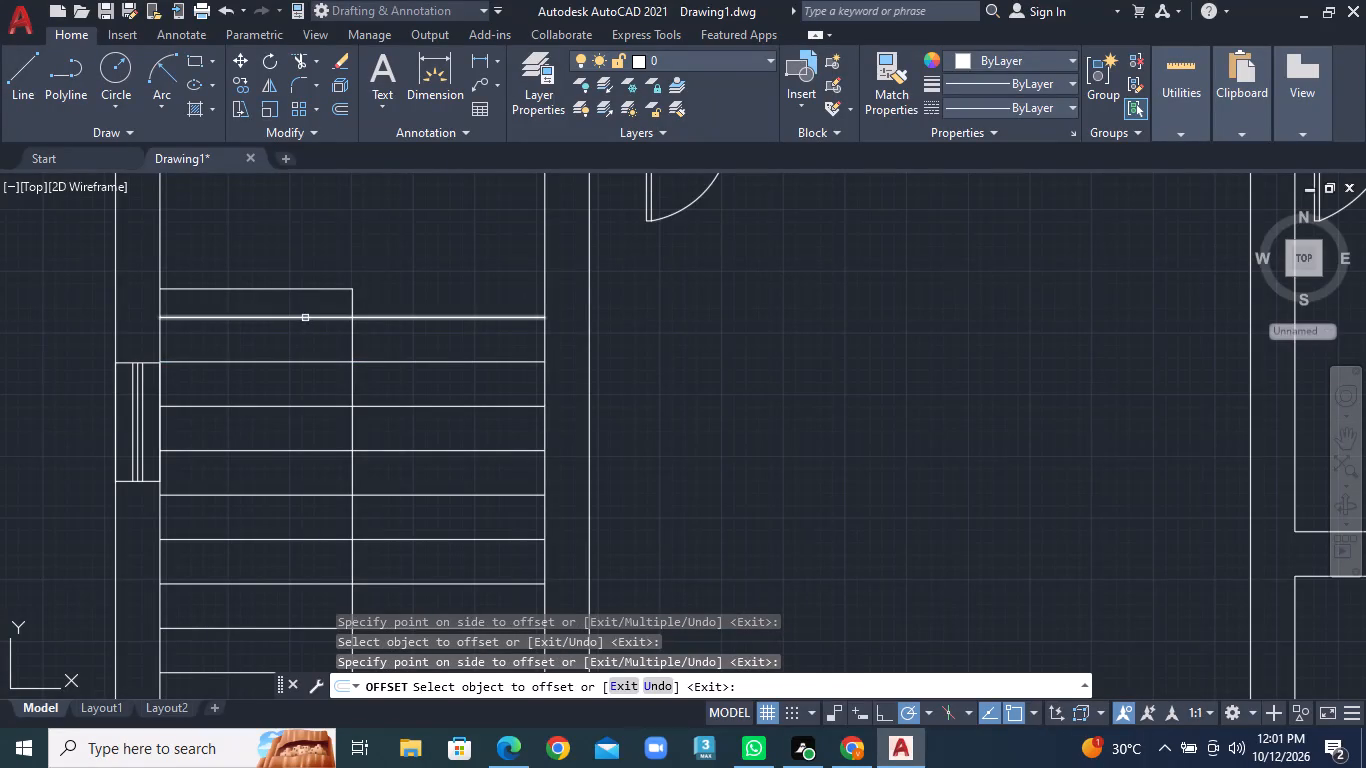
left_click(305, 317)
left_click(323, 247)
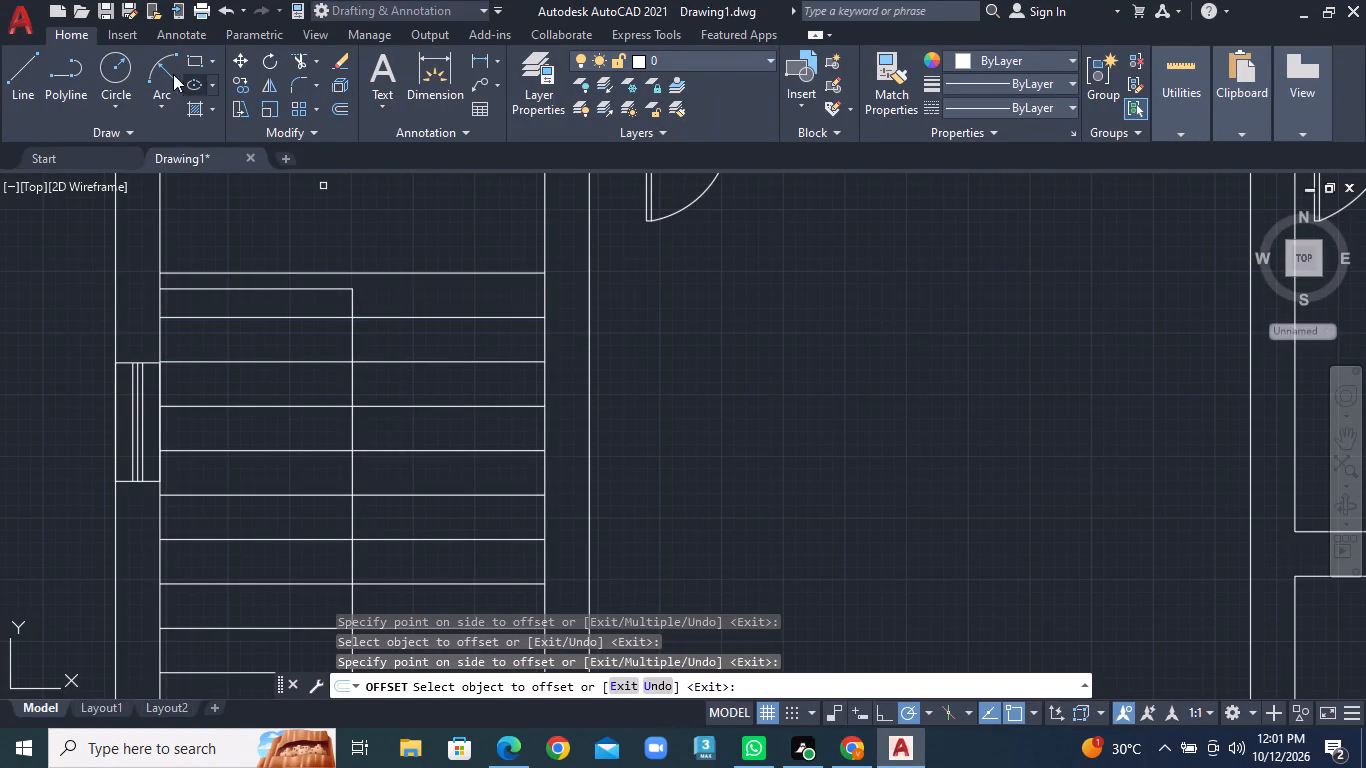
Trim away the short horizontal line between the stairwell's left wall and the top of the central dividing line.
left_click(317, 53)
left_click(314, 86)
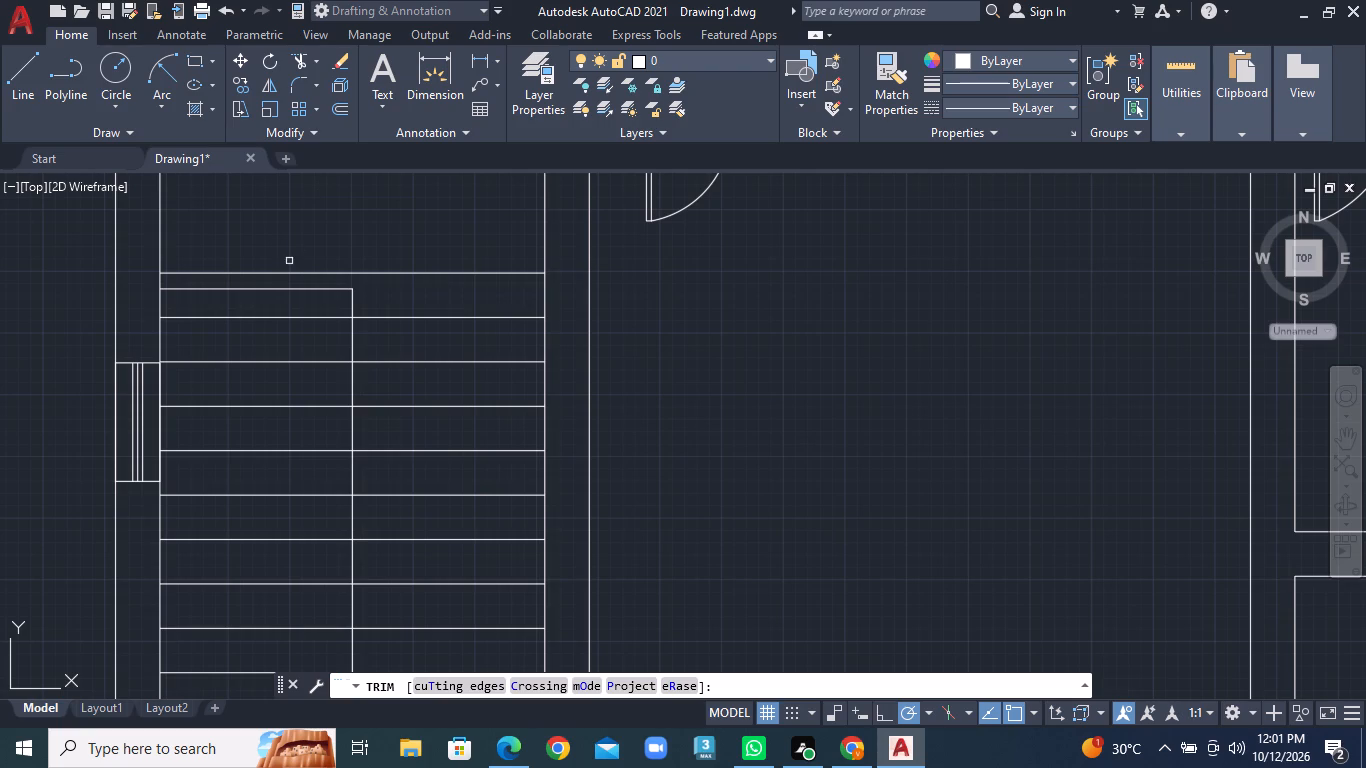
left_click(283, 287)
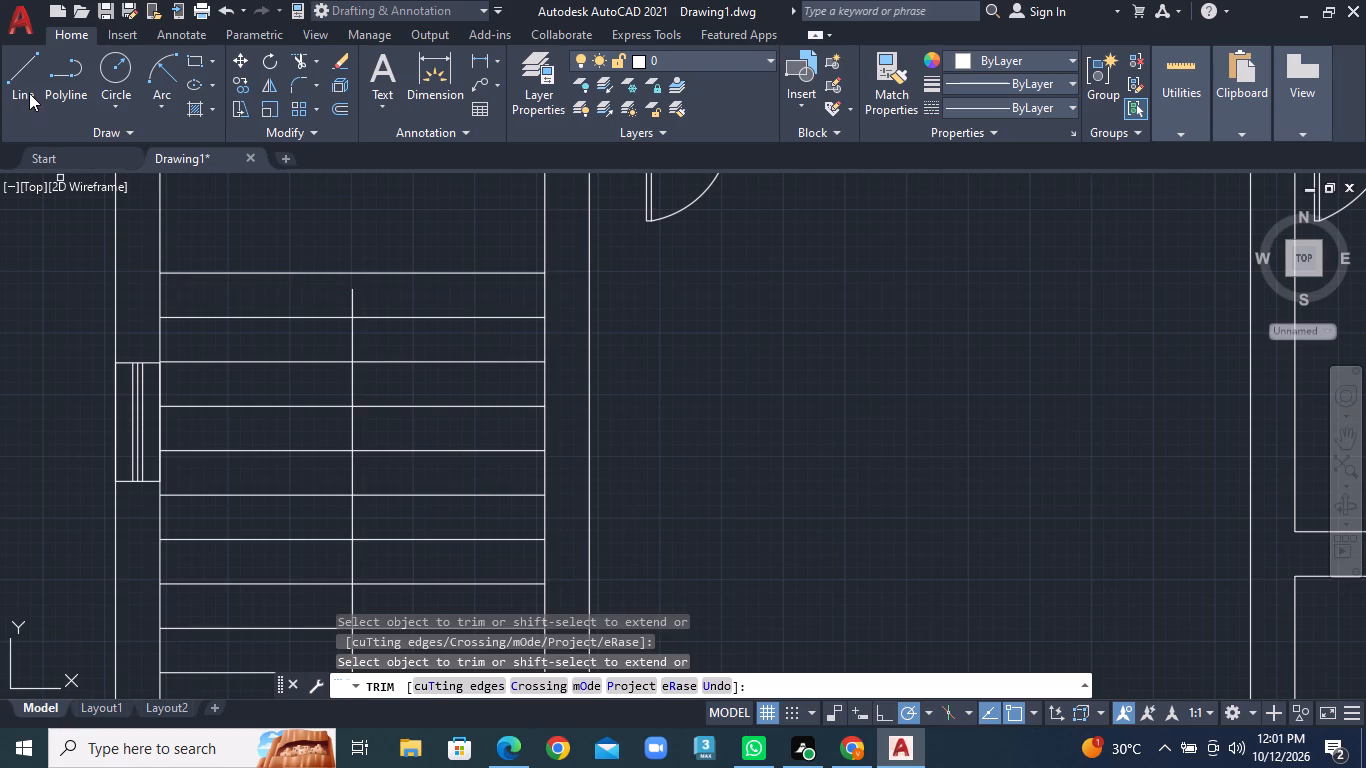
Draw a short vertical line from the top end of the central dividing line up to the uppermost tread line.
left_click(29, 93)
left_click(351, 294)
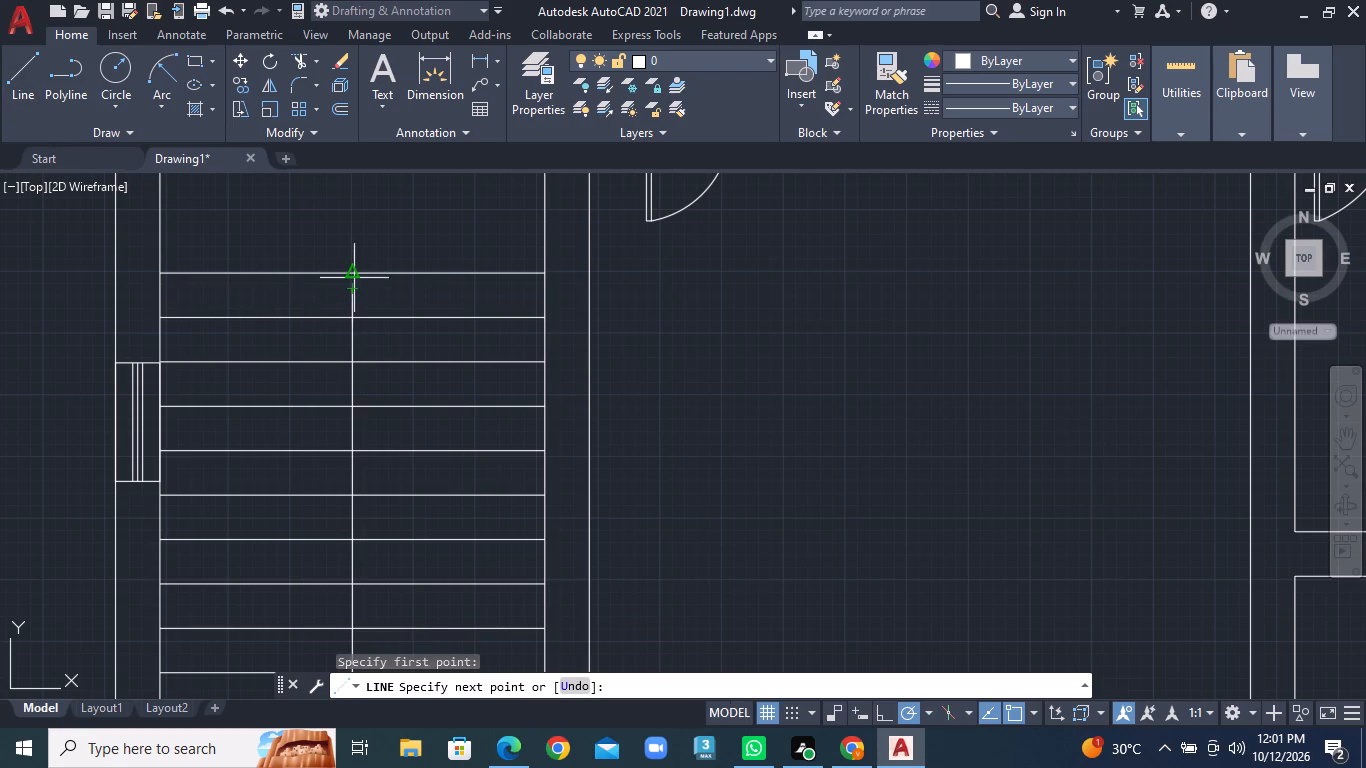
left_click(354, 276)
right_click(354, 276)
left_click(396, 293)
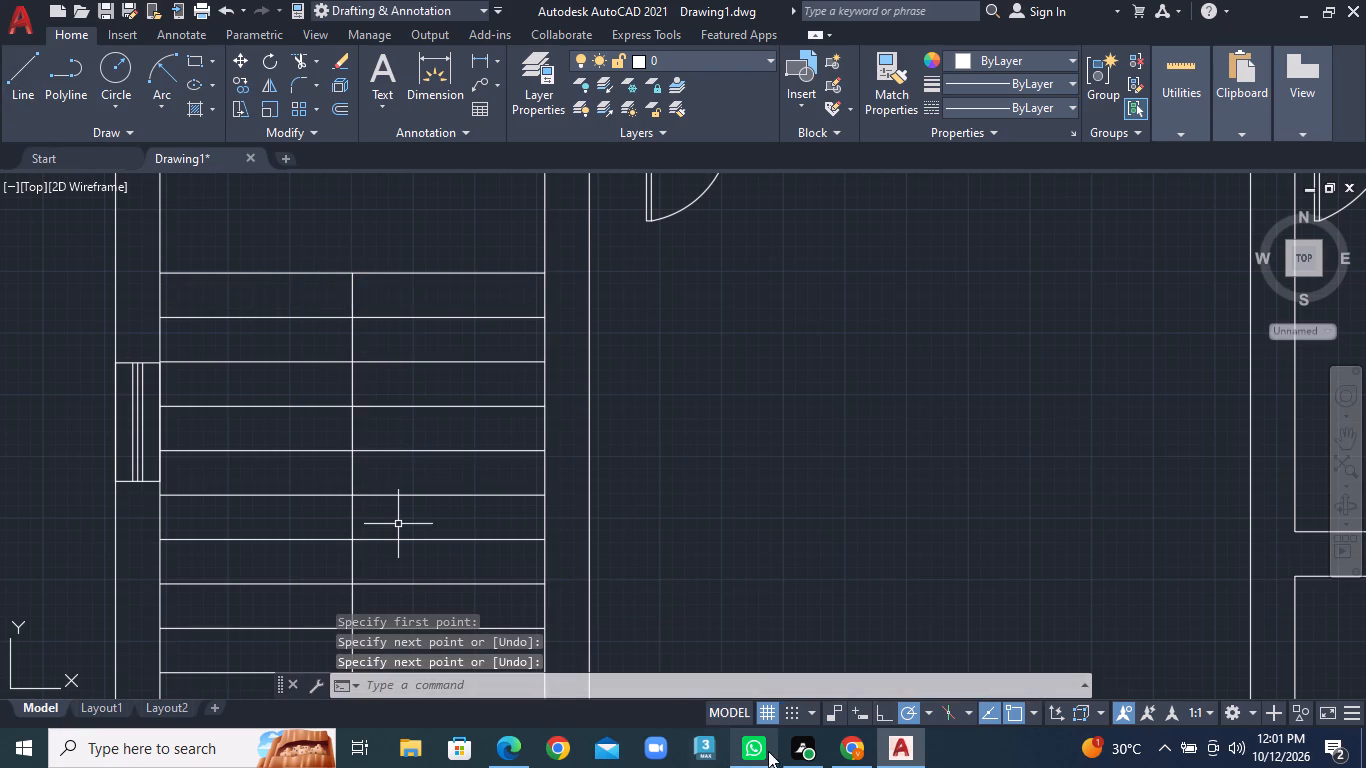
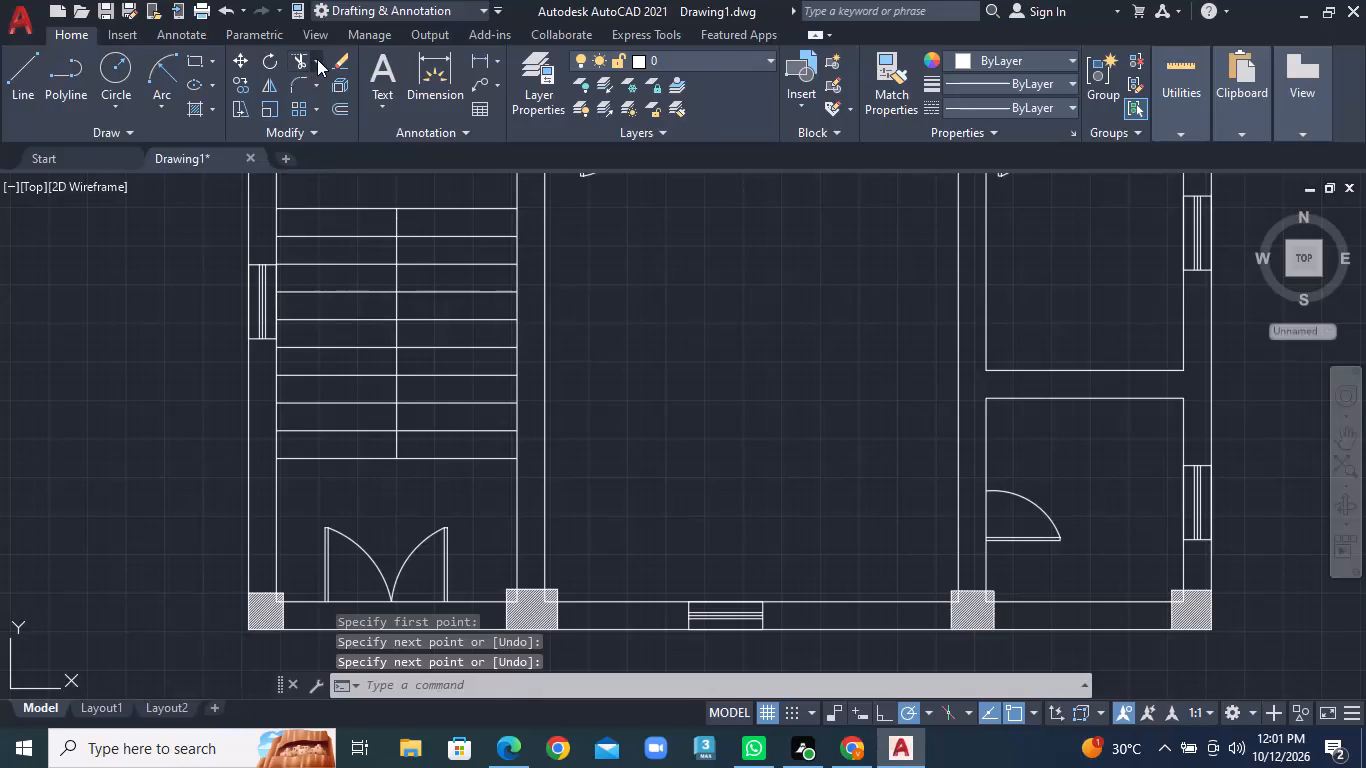
Trim away the portions of the top four tread lines between the central dividing line and the stairwell's right wall.
left_click(325, 84)
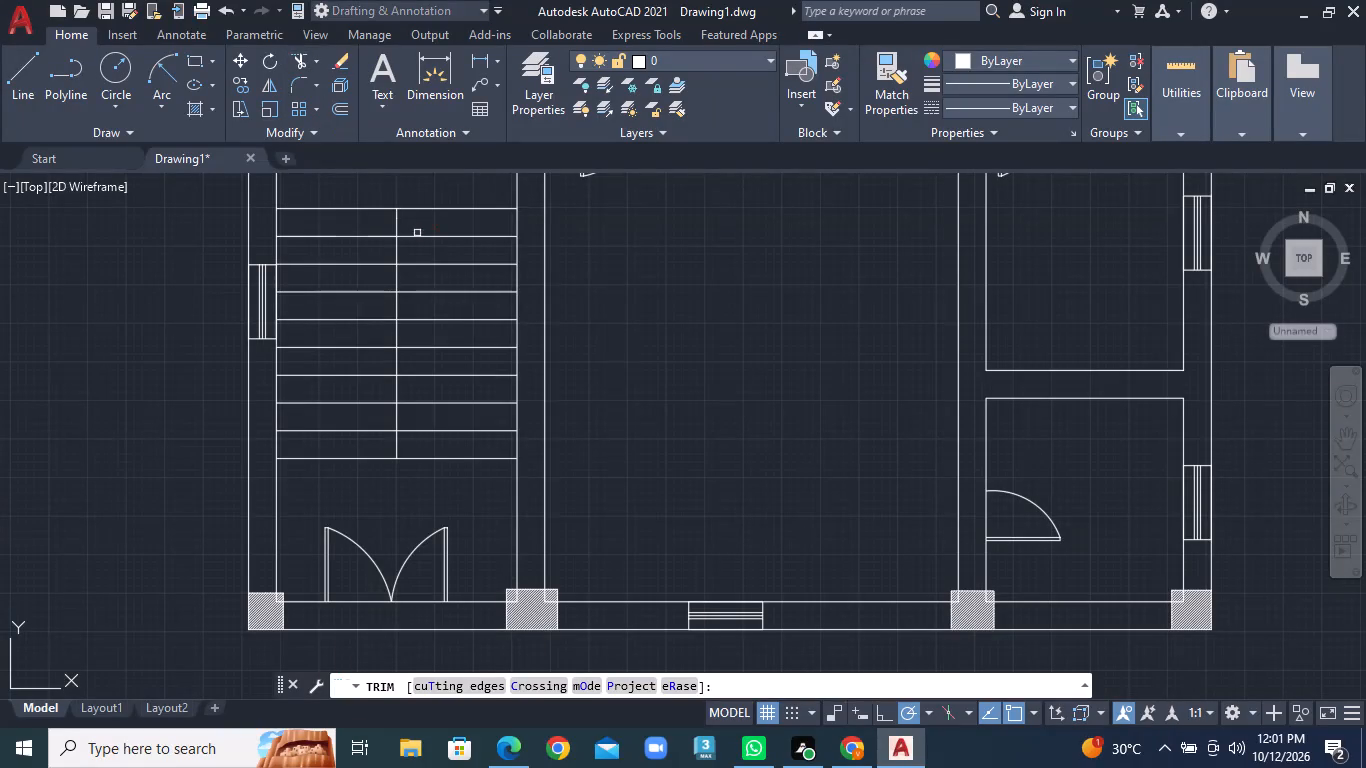
left_click(458, 208)
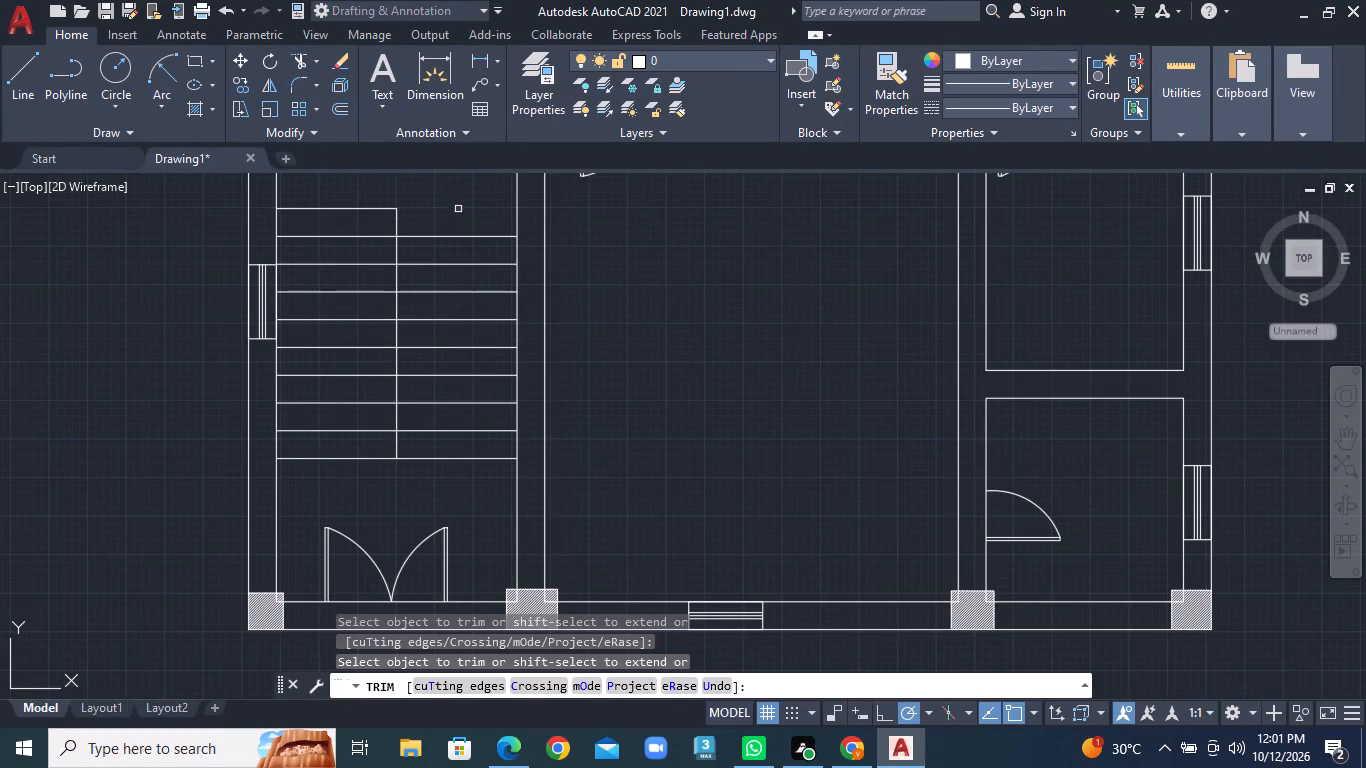
left_click(456, 237)
left_click(452, 268)
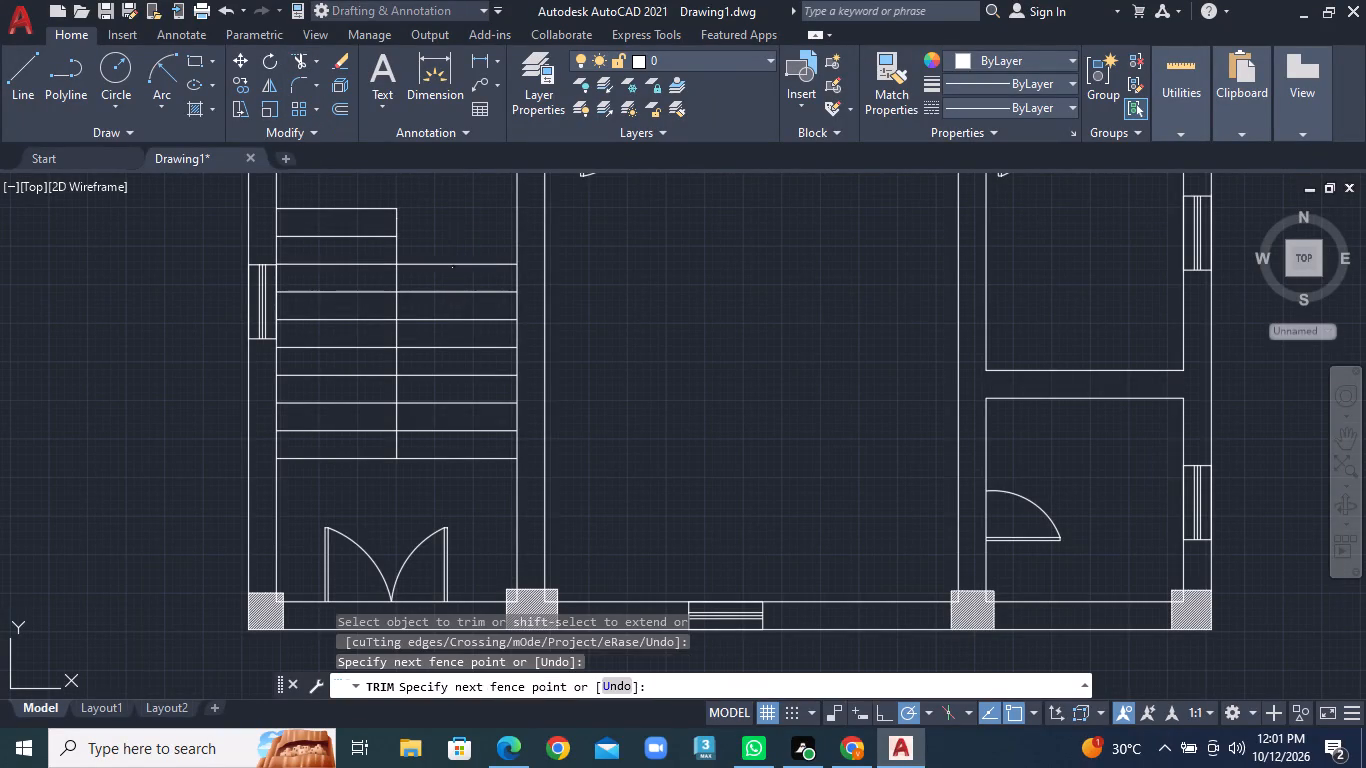
left_click(459, 253)
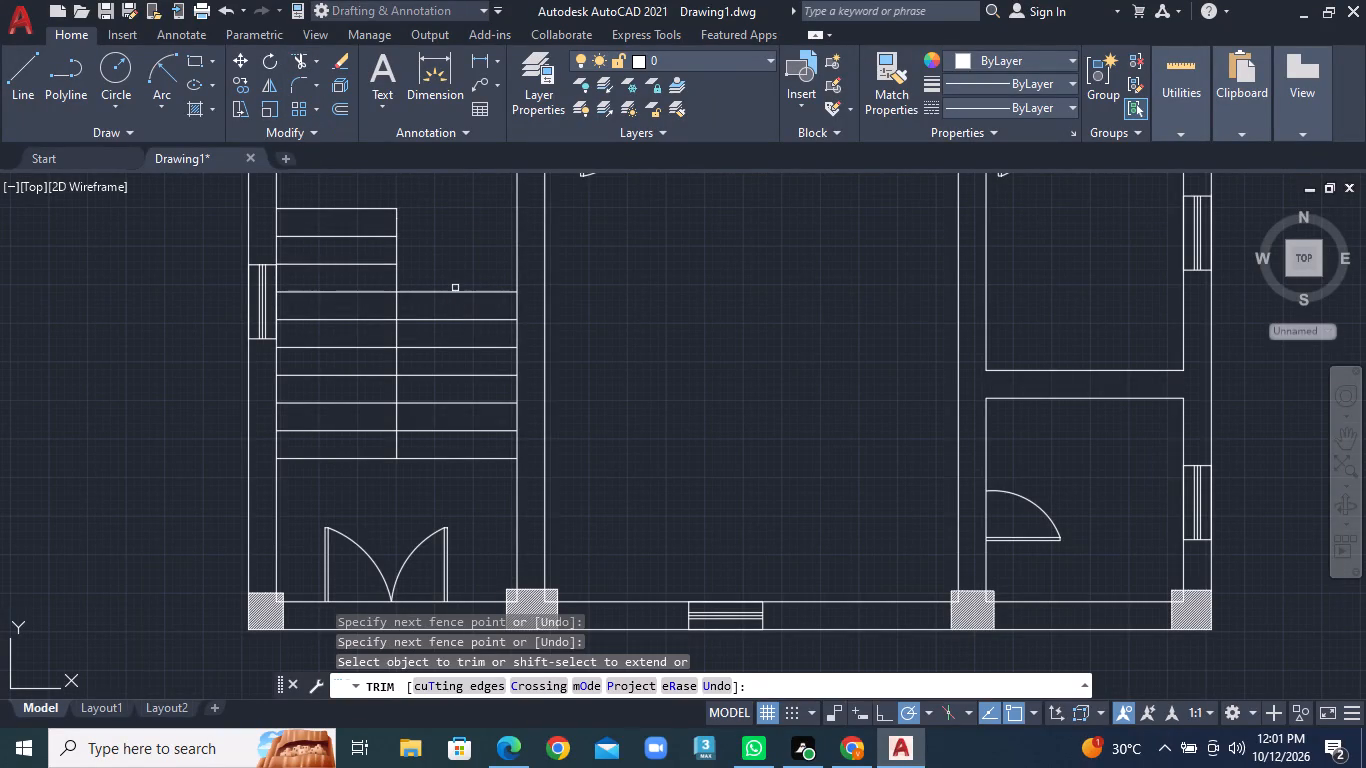
left_click(454, 289)
scroll(624, 330, "down", 1)
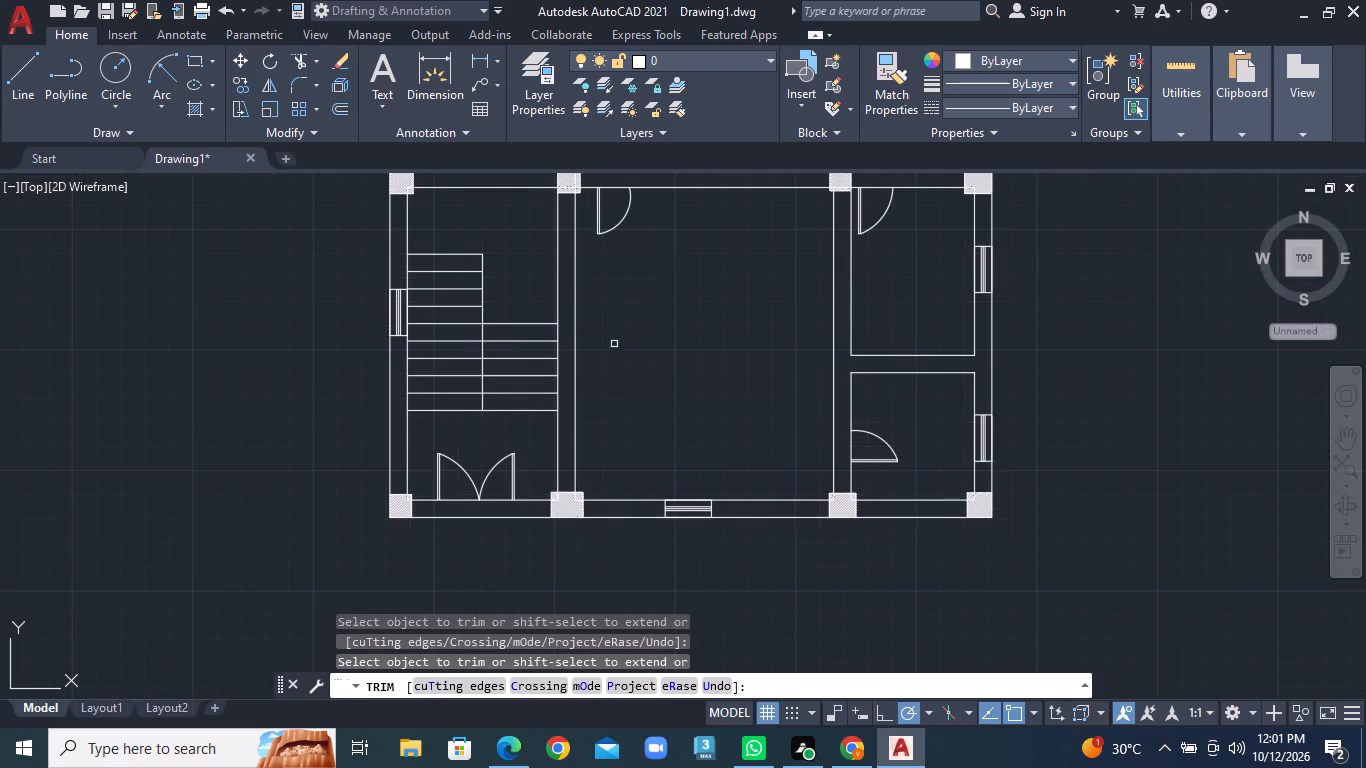
Switch to Chrome to consult the house plan reference in the ChatGPT conversation.
left_click(862, 753)
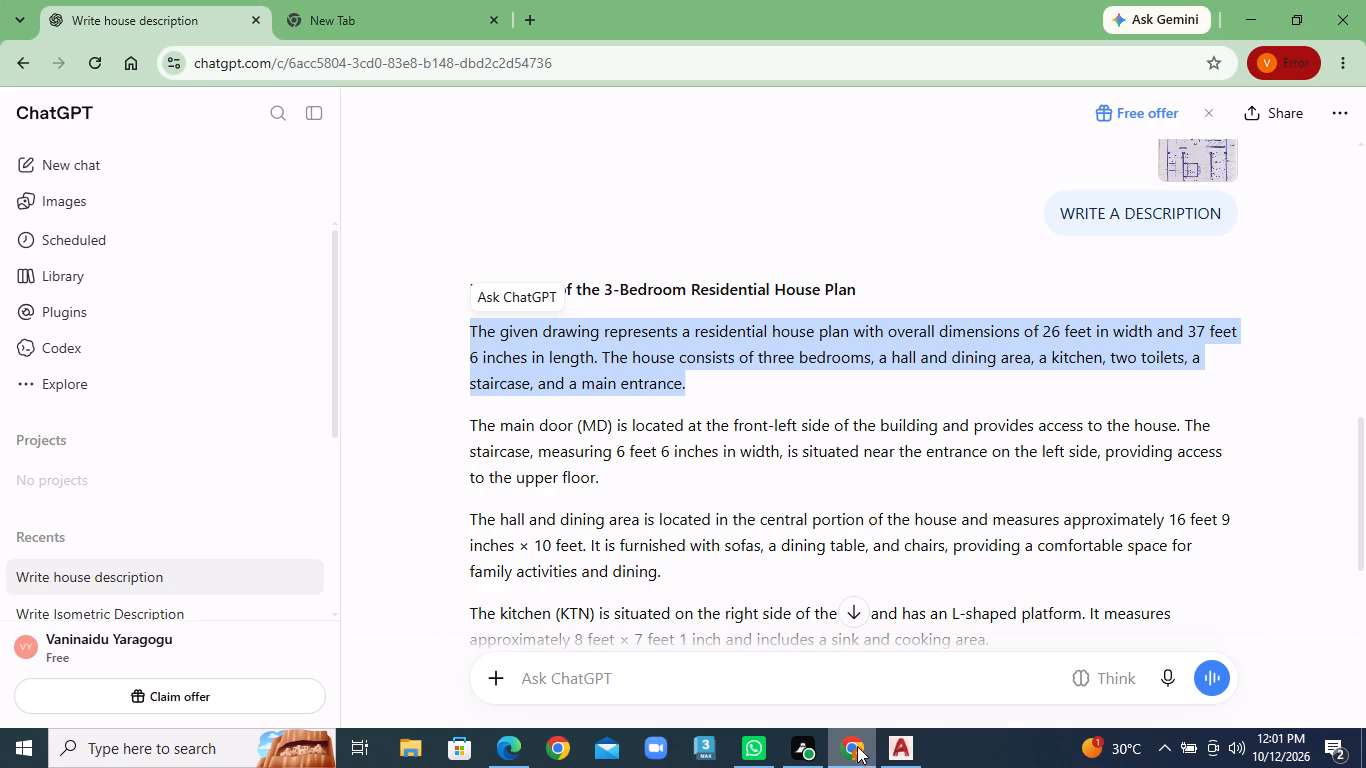
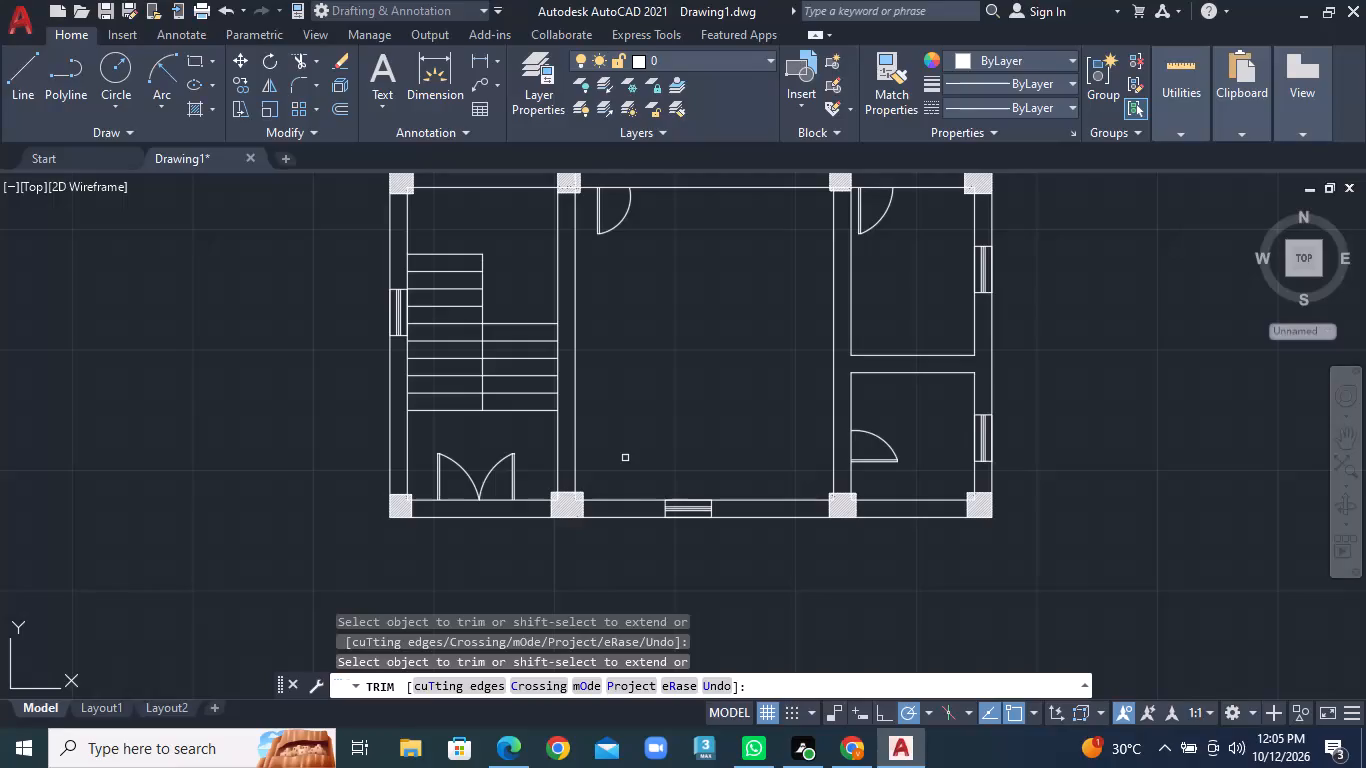
Draw a vertical line up the middle of the staircase's left flight, from the bottom tread line to the second tread line from the top.
scroll(582, 428, "up", 1)
scroll(582, 428, "down", 1)
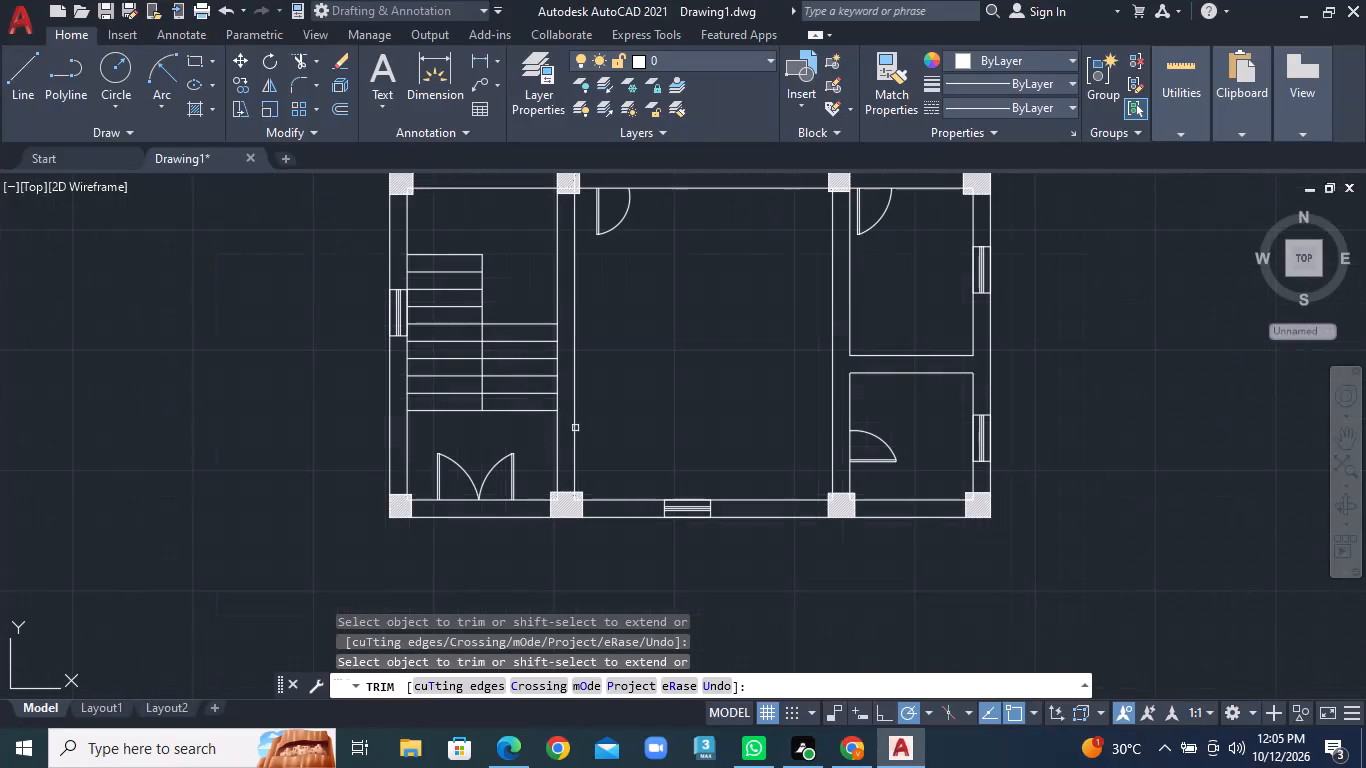
key("Escape")
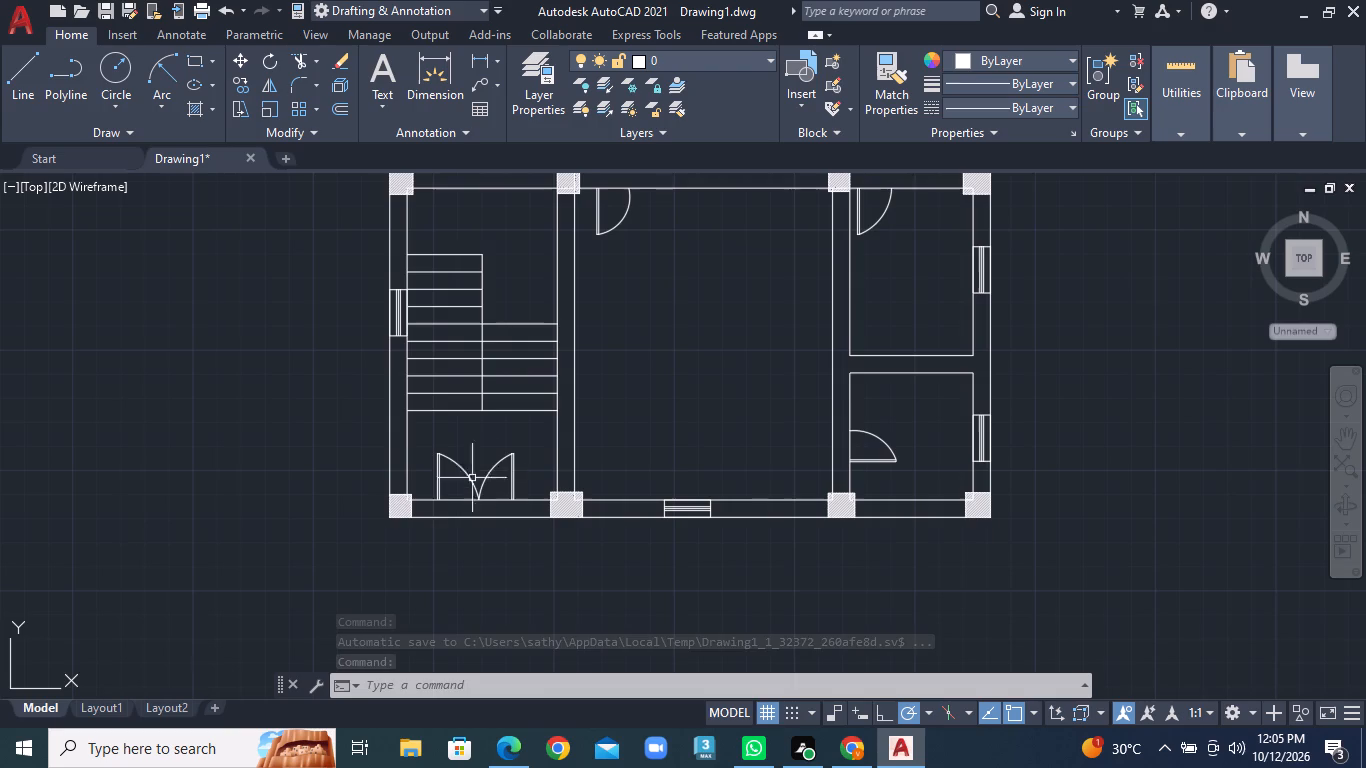
middle_click_drag(551, 406, 505, 587)
middle_click_drag(509, 552, 544, 482)
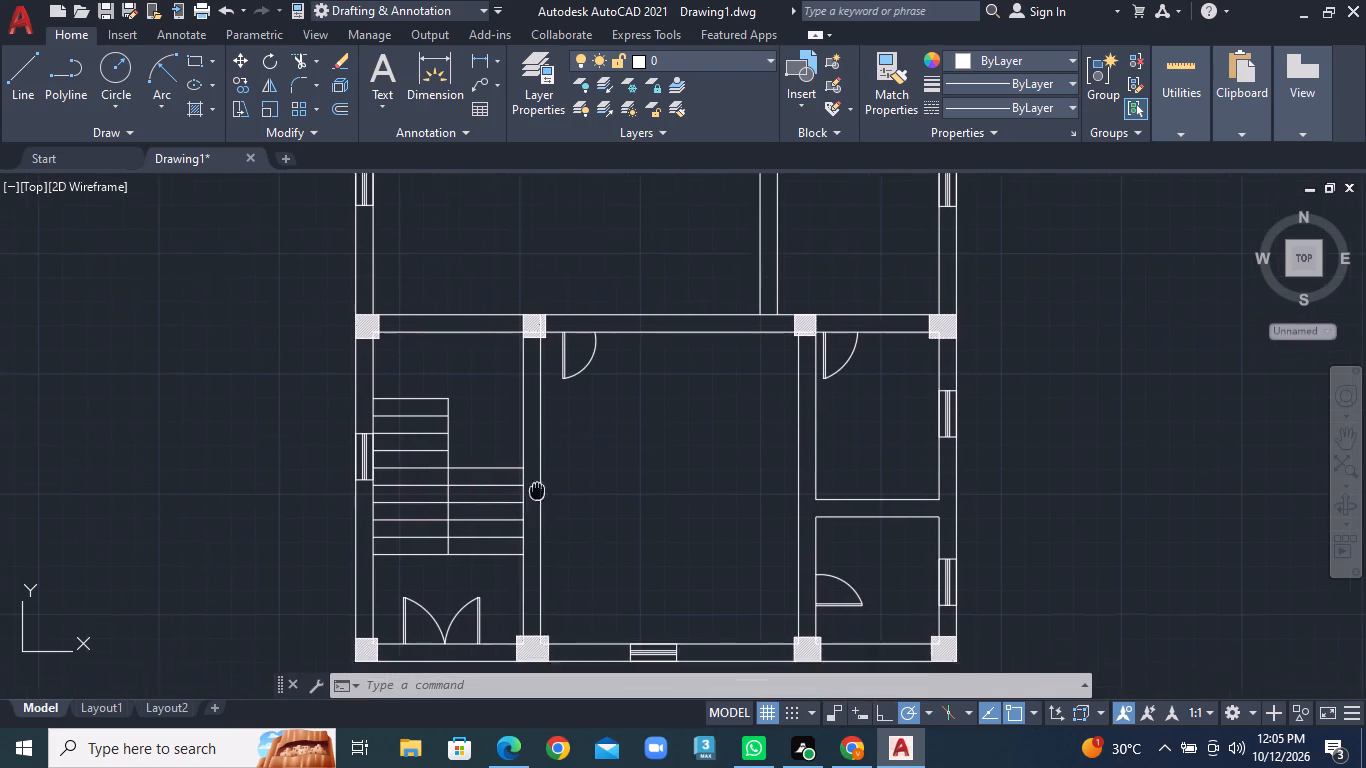
middle_click_drag(544, 482, 572, 444)
left_click(19, 65)
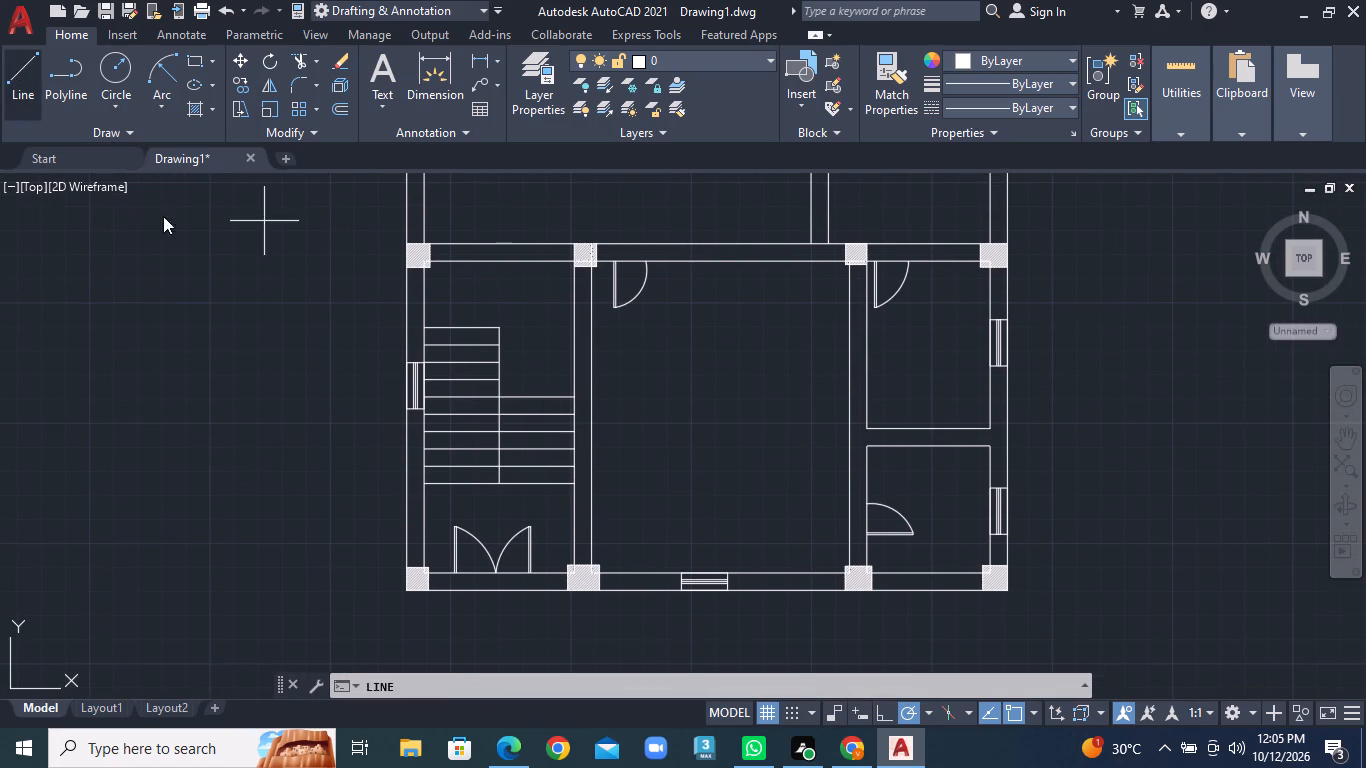
scroll(426, 427, "up", 1)
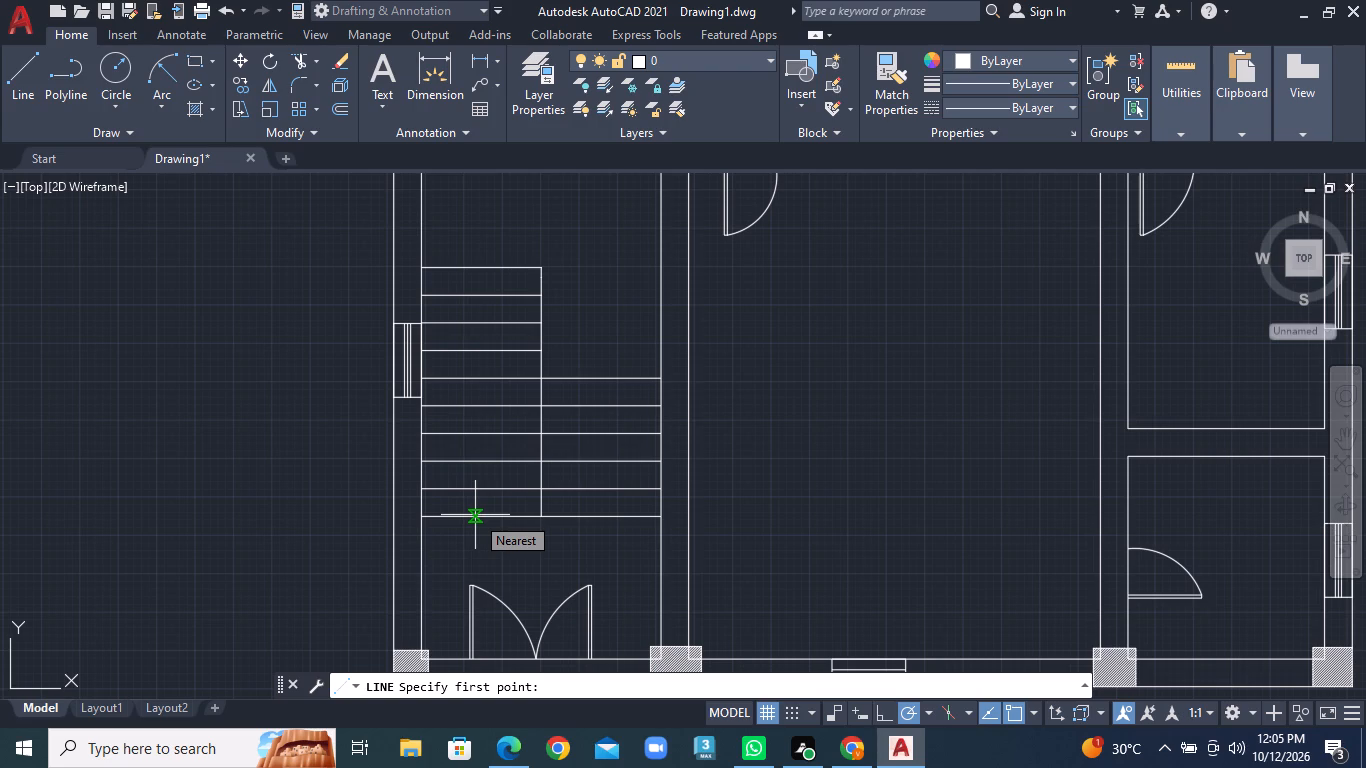
left_click(16, 82)
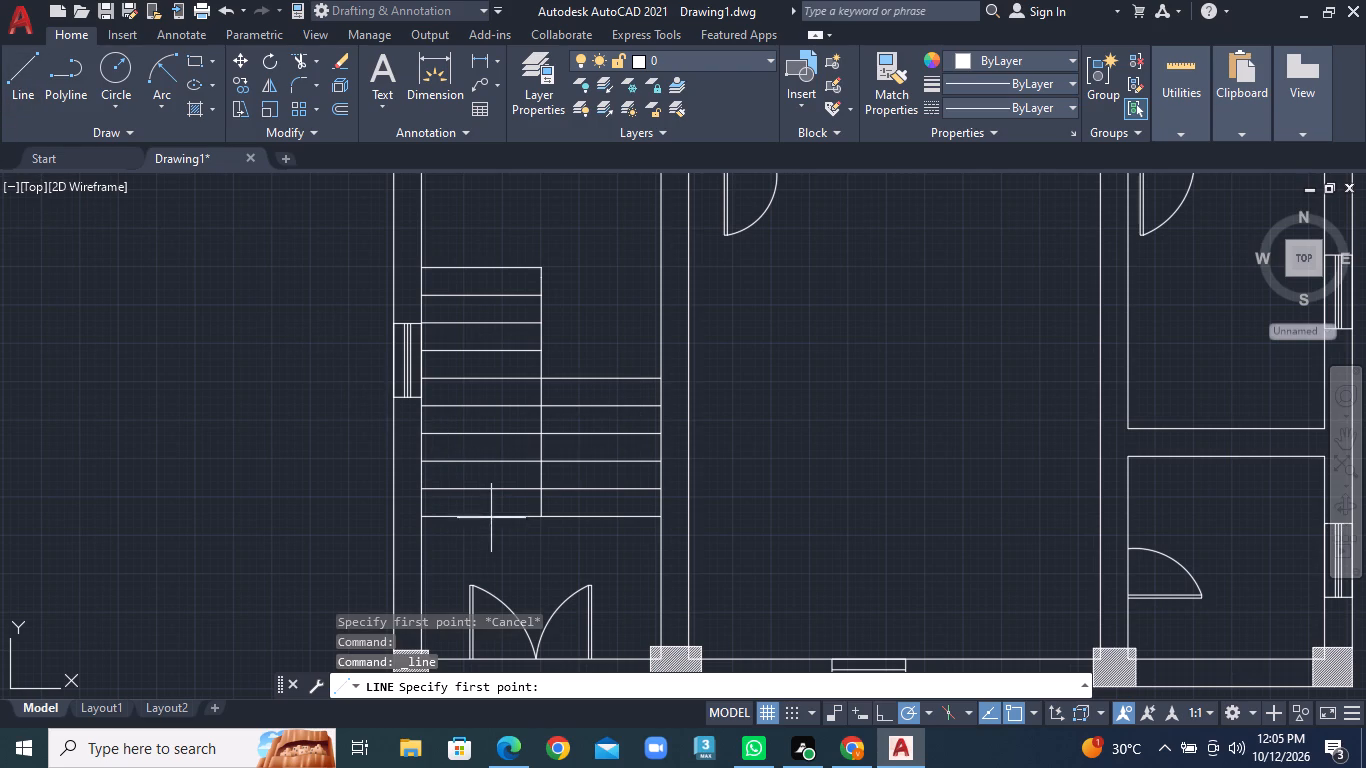
left_click(483, 515)
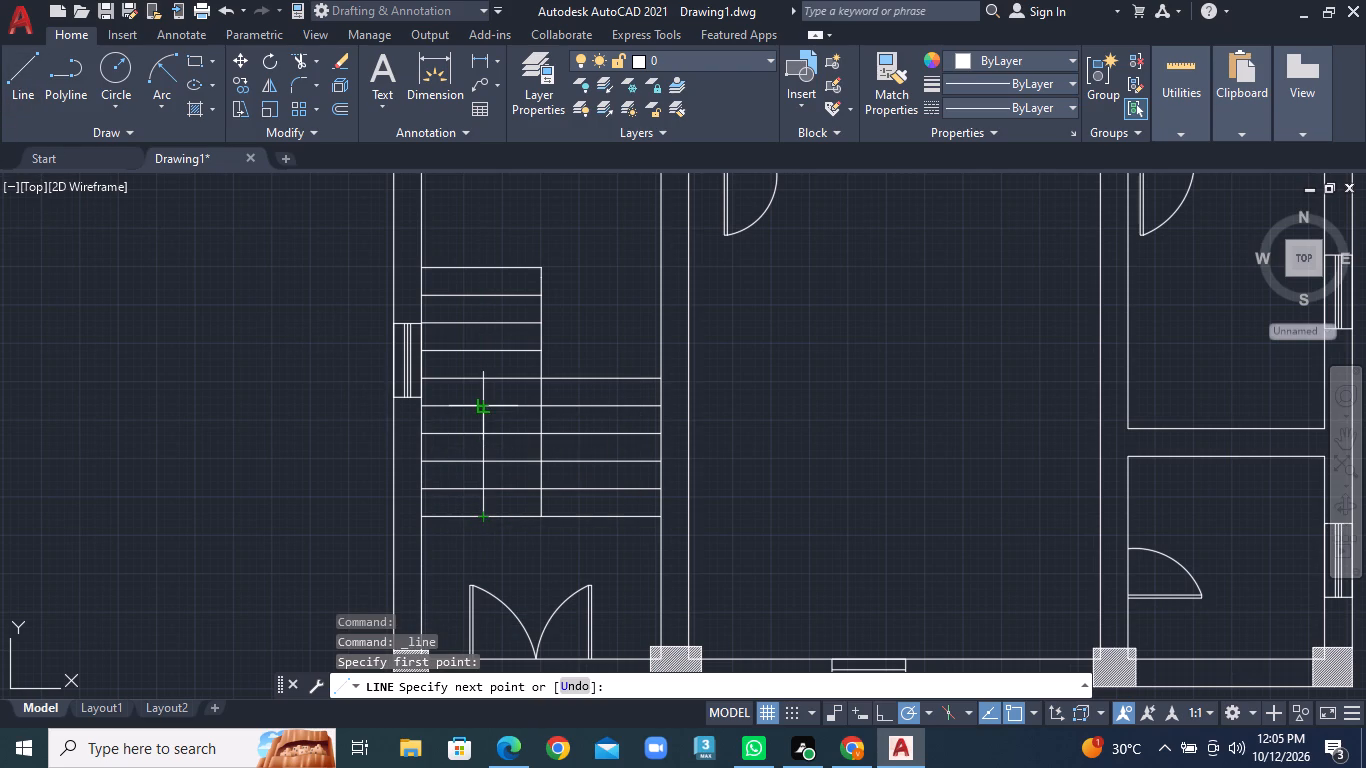
left_click(492, 296)
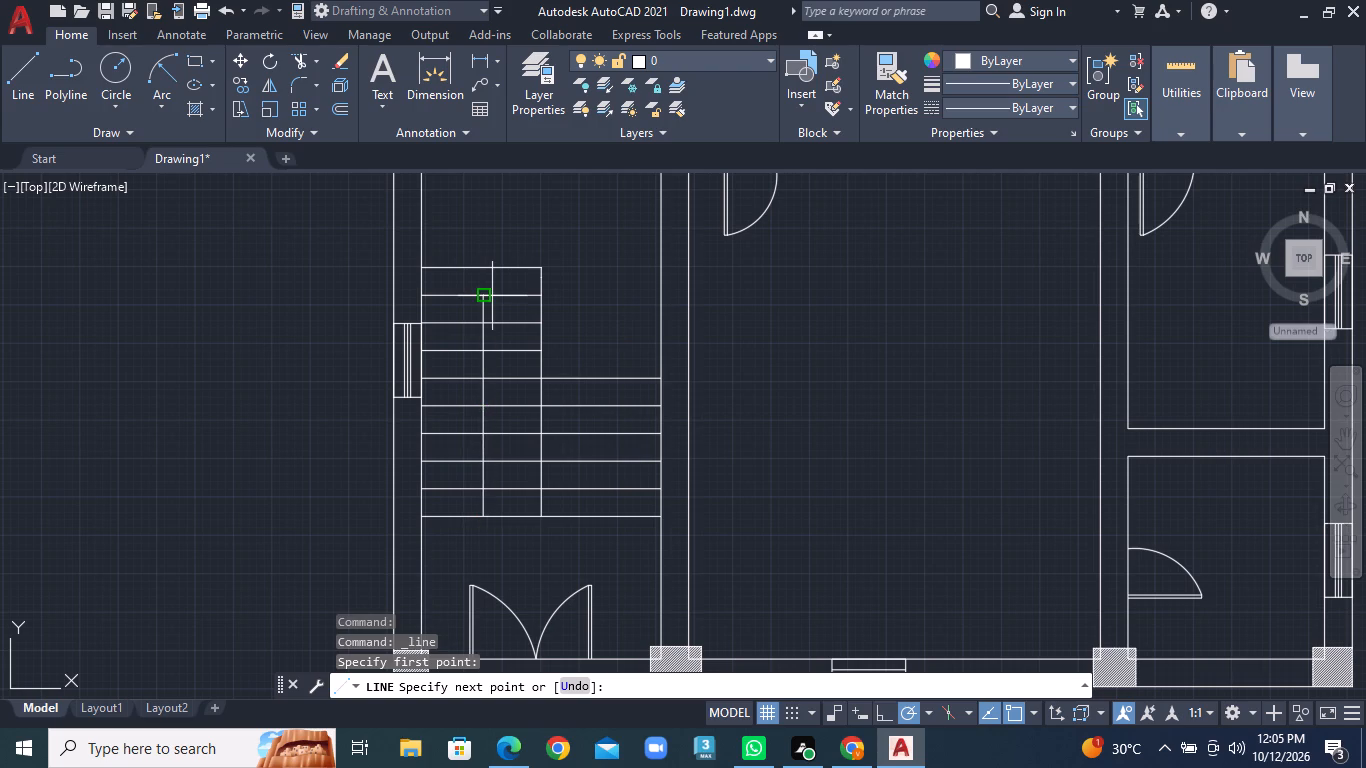
right_click(492, 296)
left_click(521, 313)
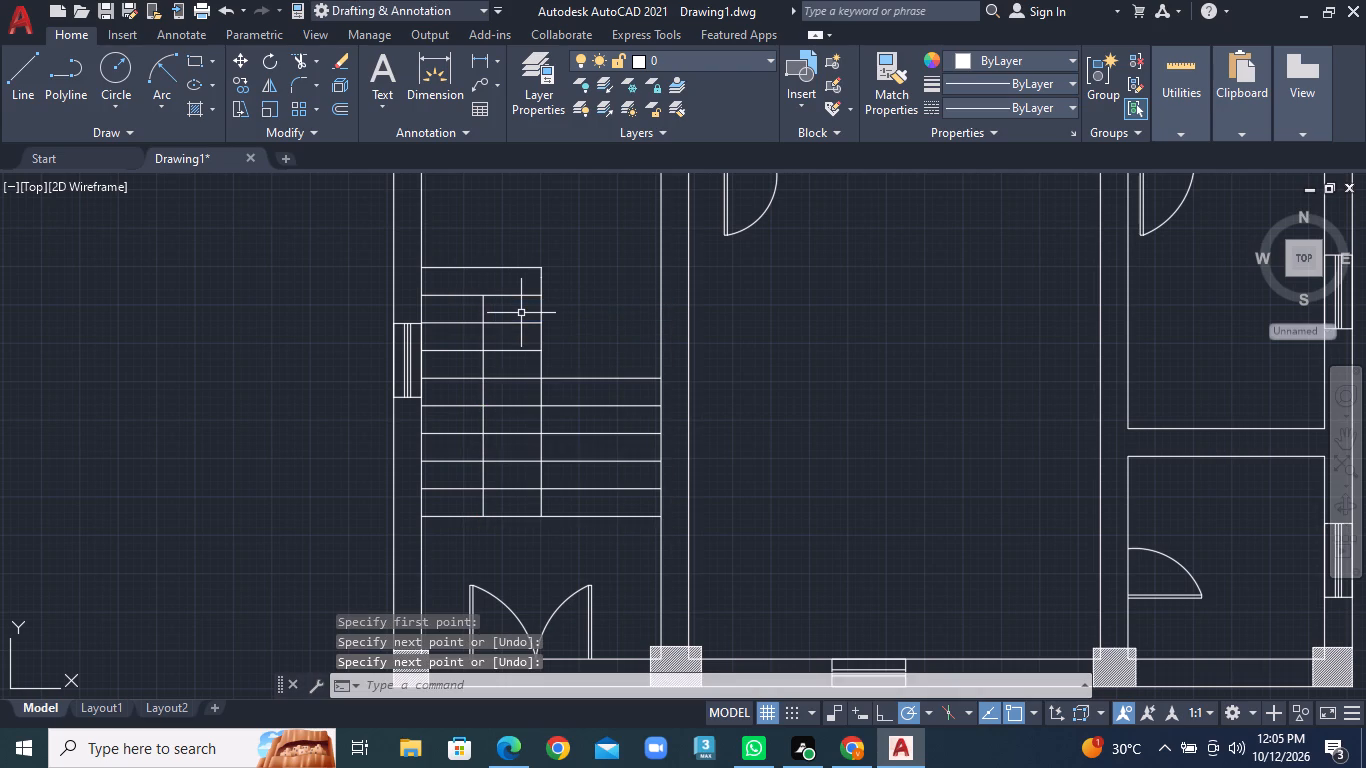
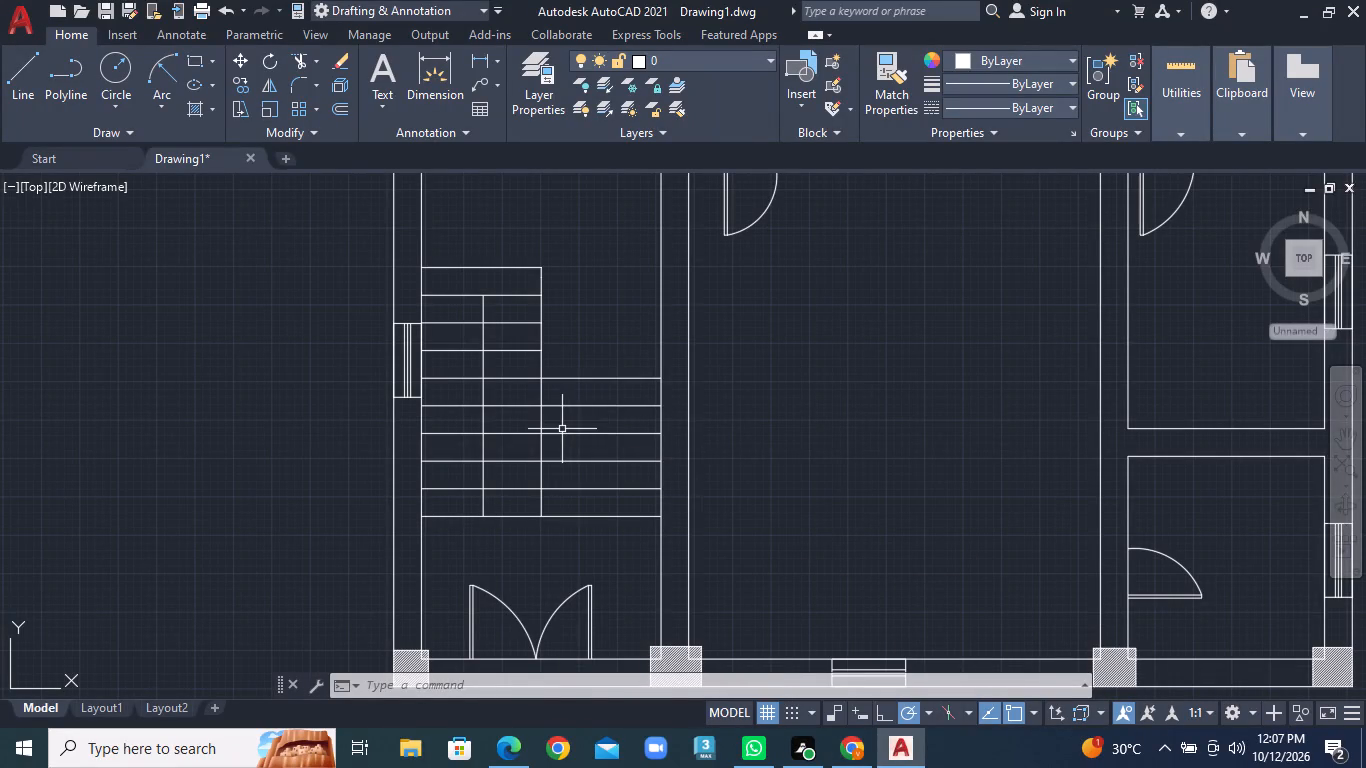
Draw a two-line arrowhead at the top end of the staircase's vertical direction line, pointing up the left flight.
scroll(530, 399, "up", 3)
middle_click_drag(464, 325, 617, 556)
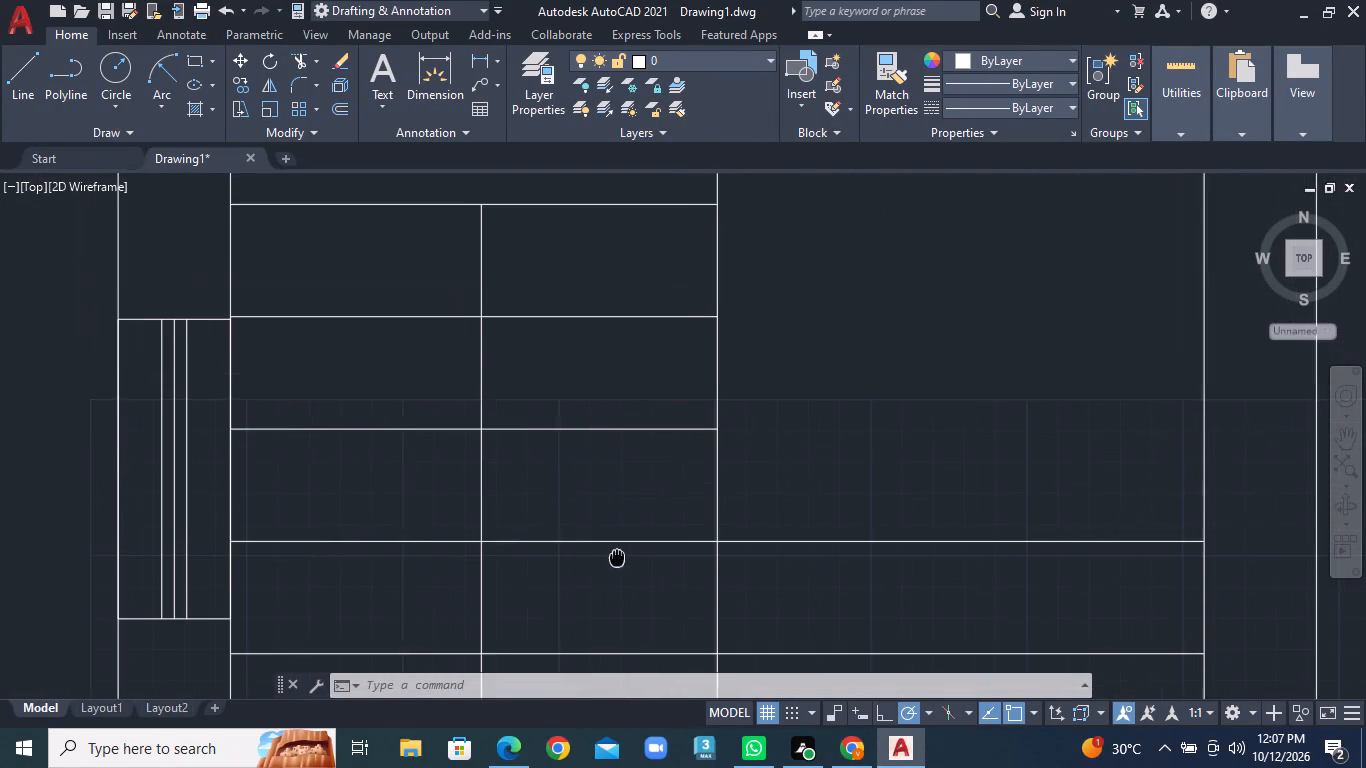
scroll(551, 297, "down", 1)
middle_click_drag(551, 309, 583, 463)
left_click(22, 91)
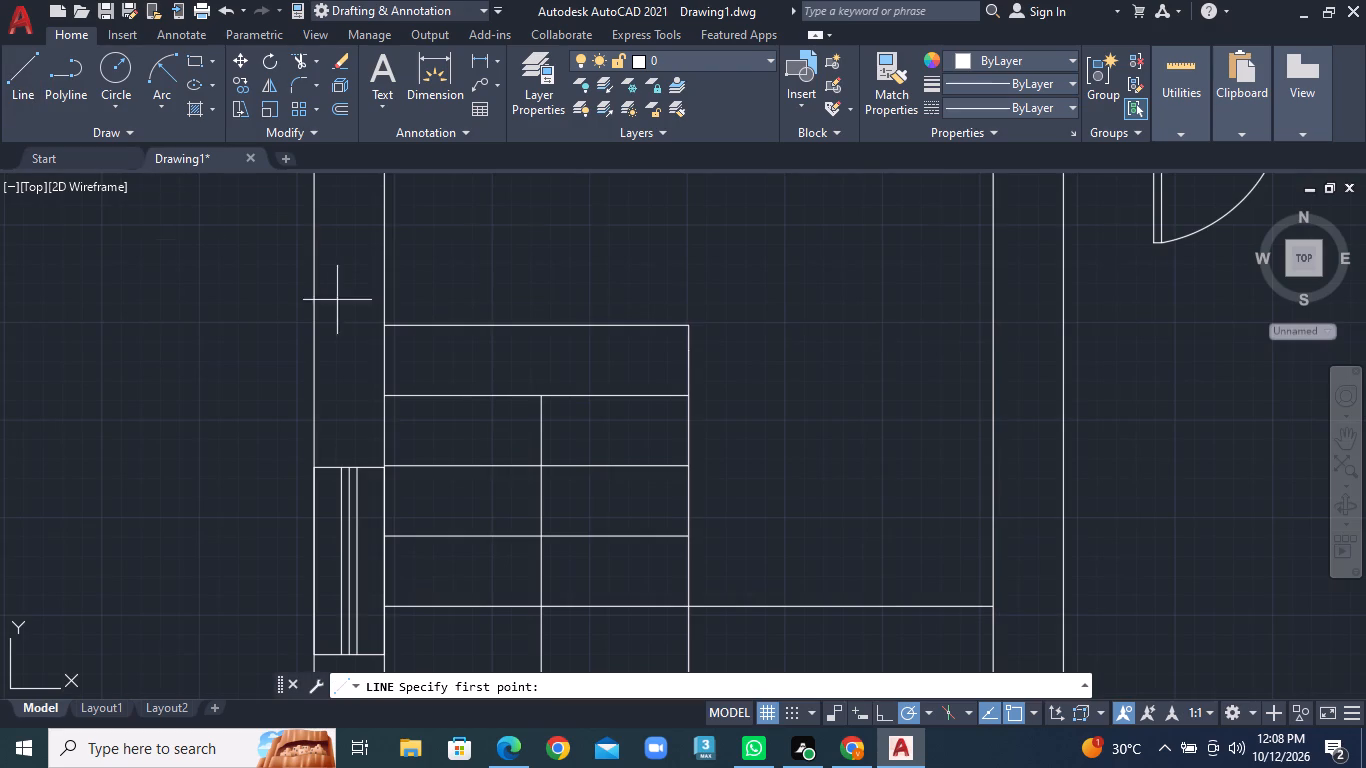
scroll(493, 359, "up", 2)
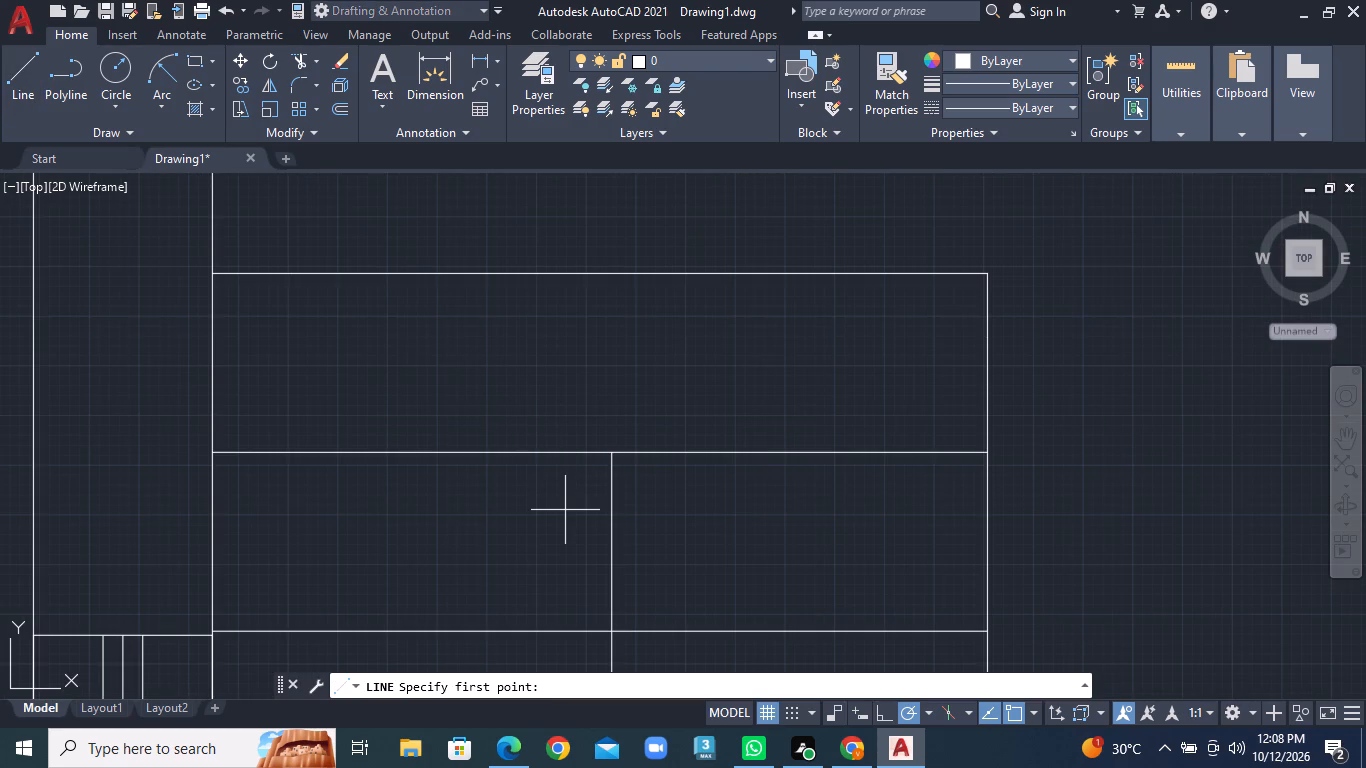
left_click(580, 495)
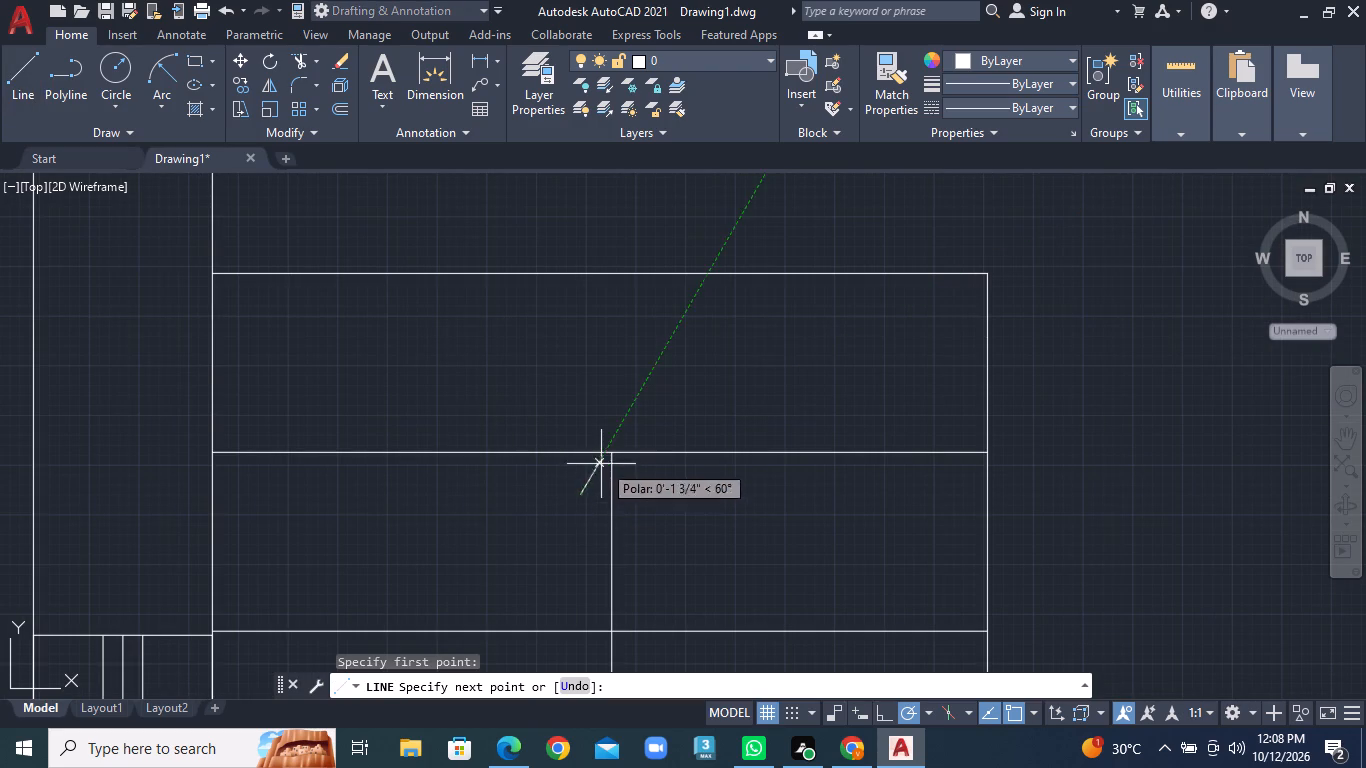
left_click(614, 455)
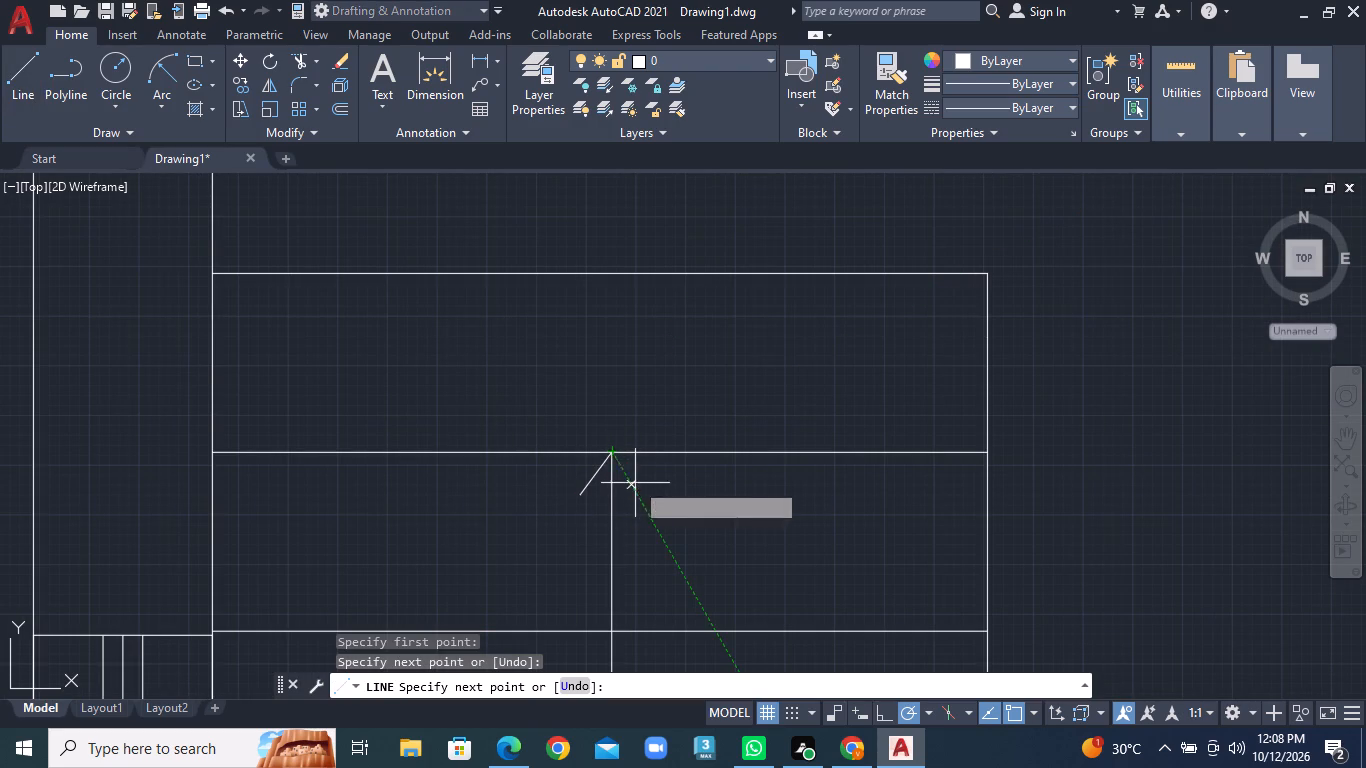
left_click(646, 497)
right_click(646, 497)
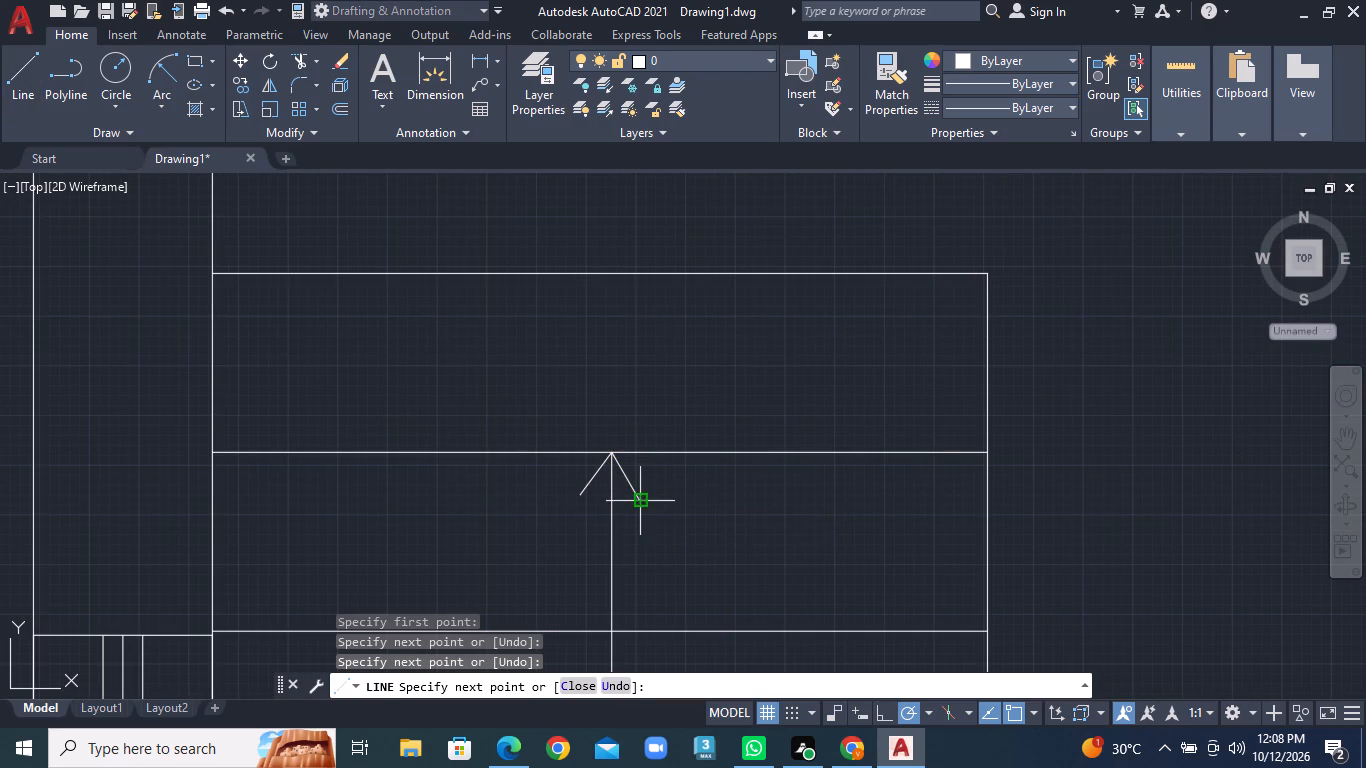
left_click(761, 262)
Bring up the DesignCenter (ADC) block library over the plan's upper-left room, which has the wardrobe.
scroll(734, 435, "down", 2)
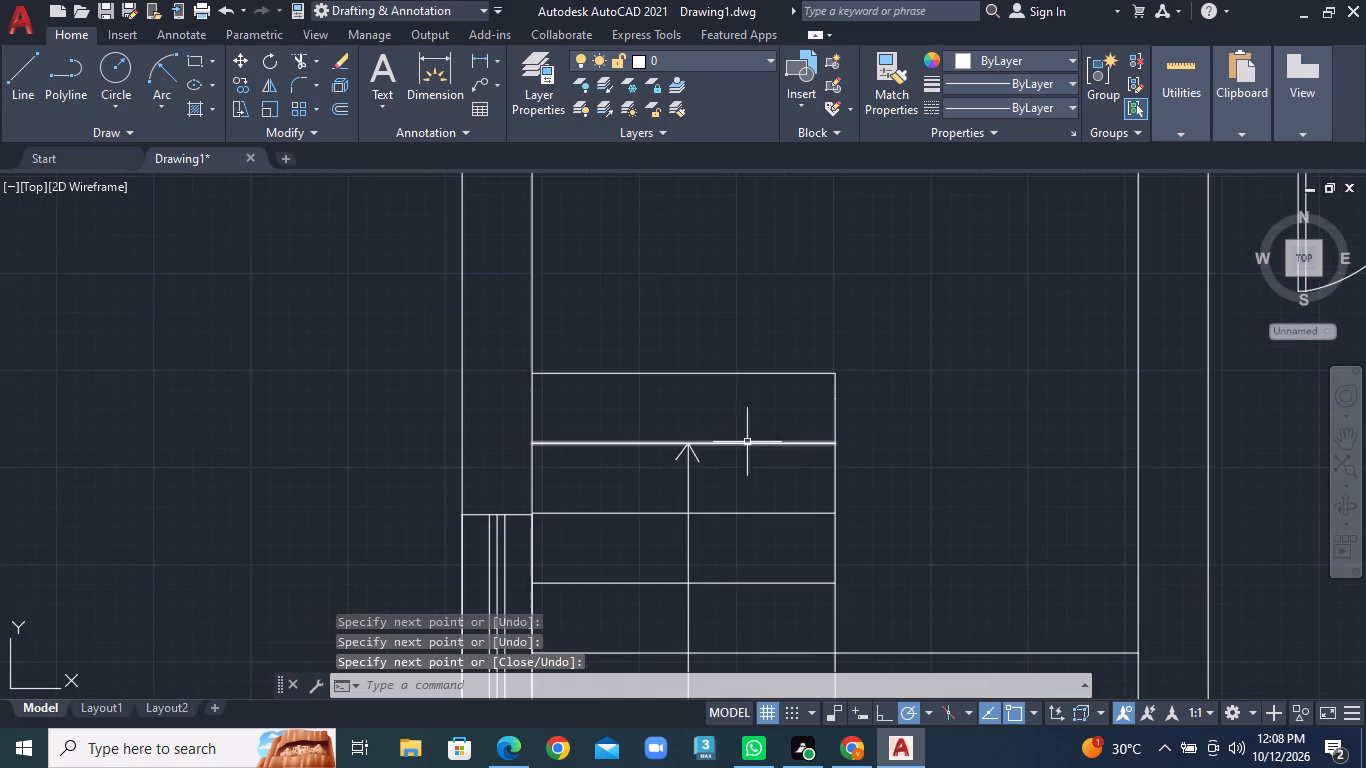
scroll(768, 449, "down", 3)
middle_click_drag(859, 498, 578, 584)
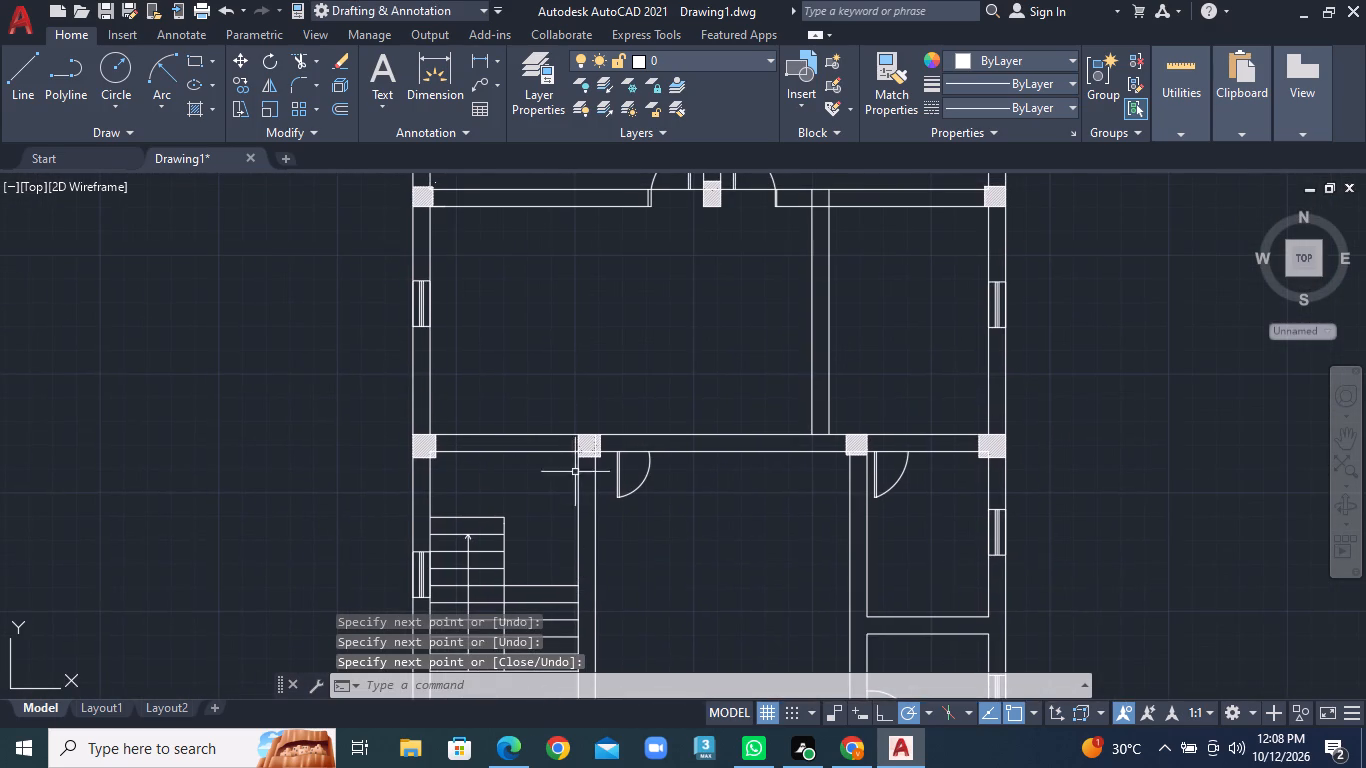
middle_click_drag(563, 324, 577, 441)
middle_click_drag(557, 290, 584, 532)
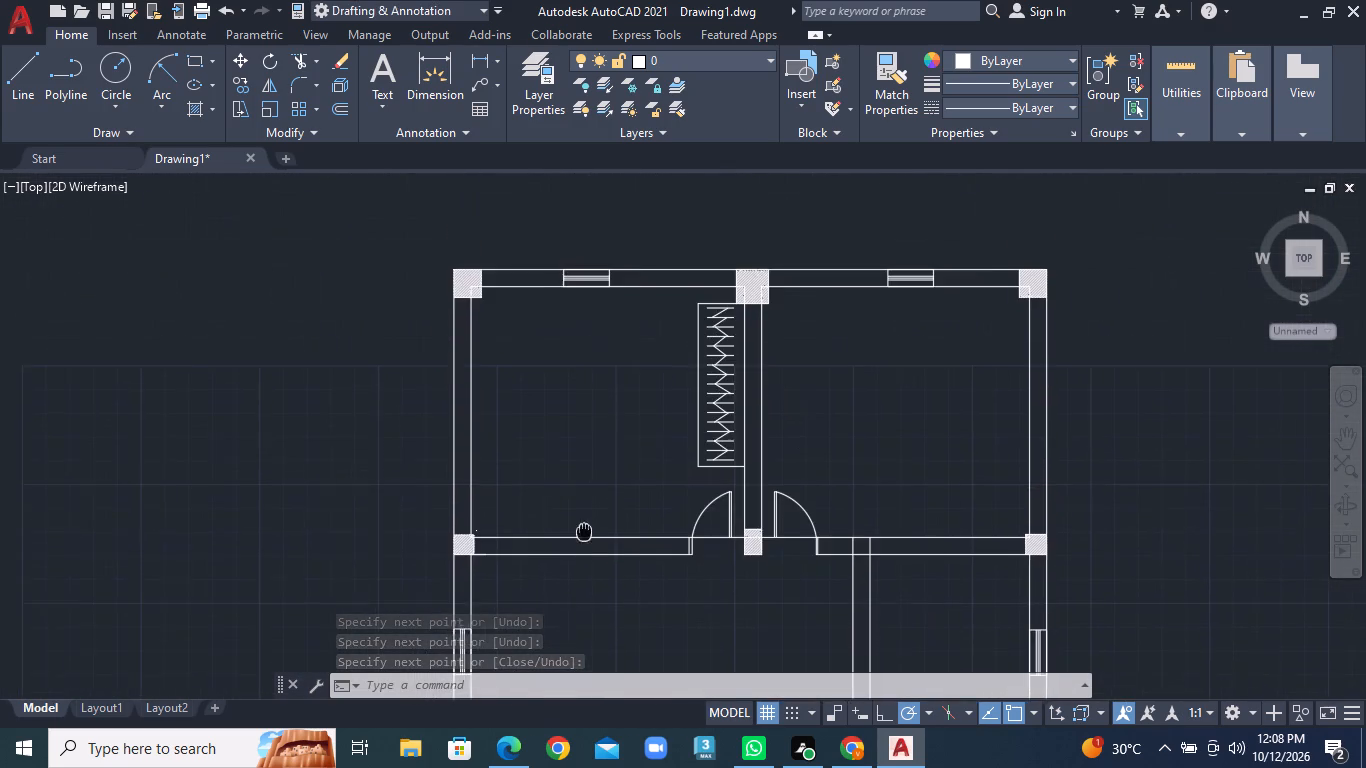
scroll(582, 408, "up", 1)
left_click(548, 690)
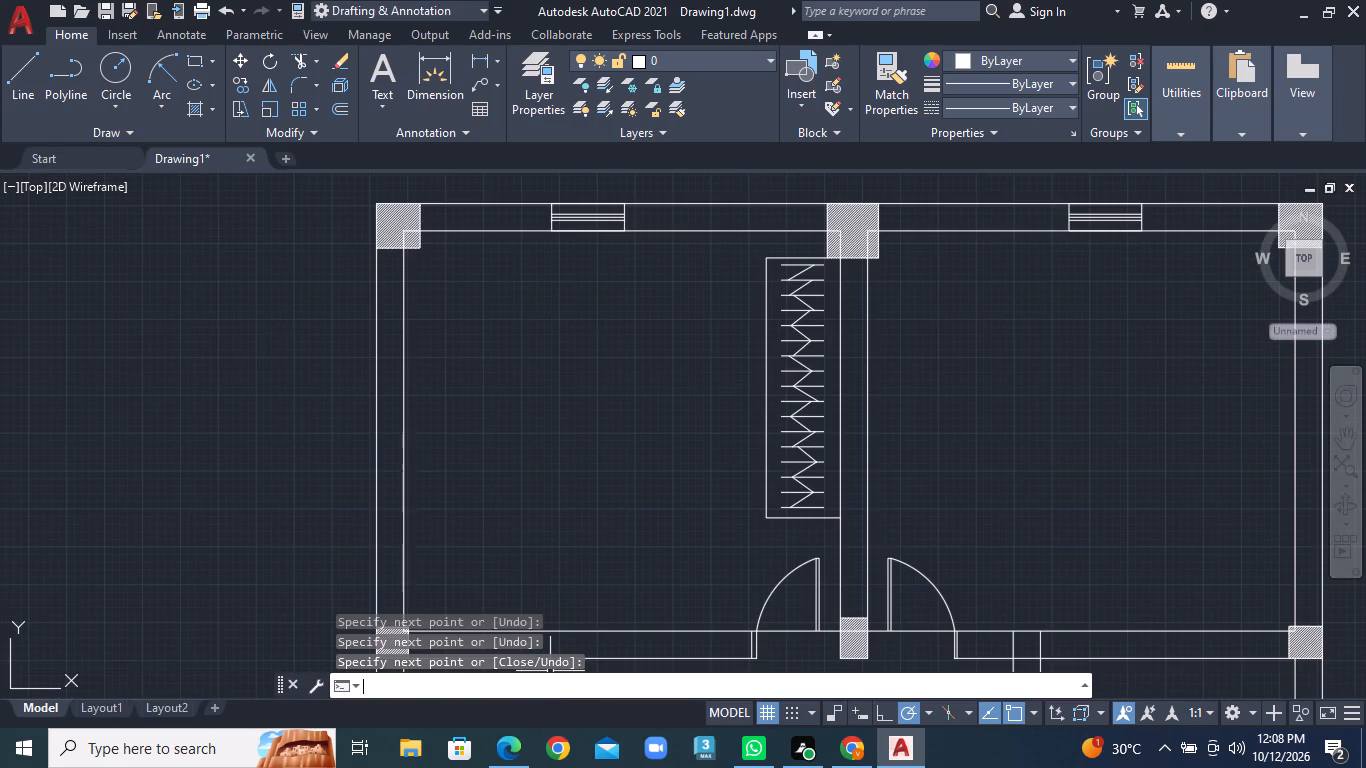
key("a")
type("DC")
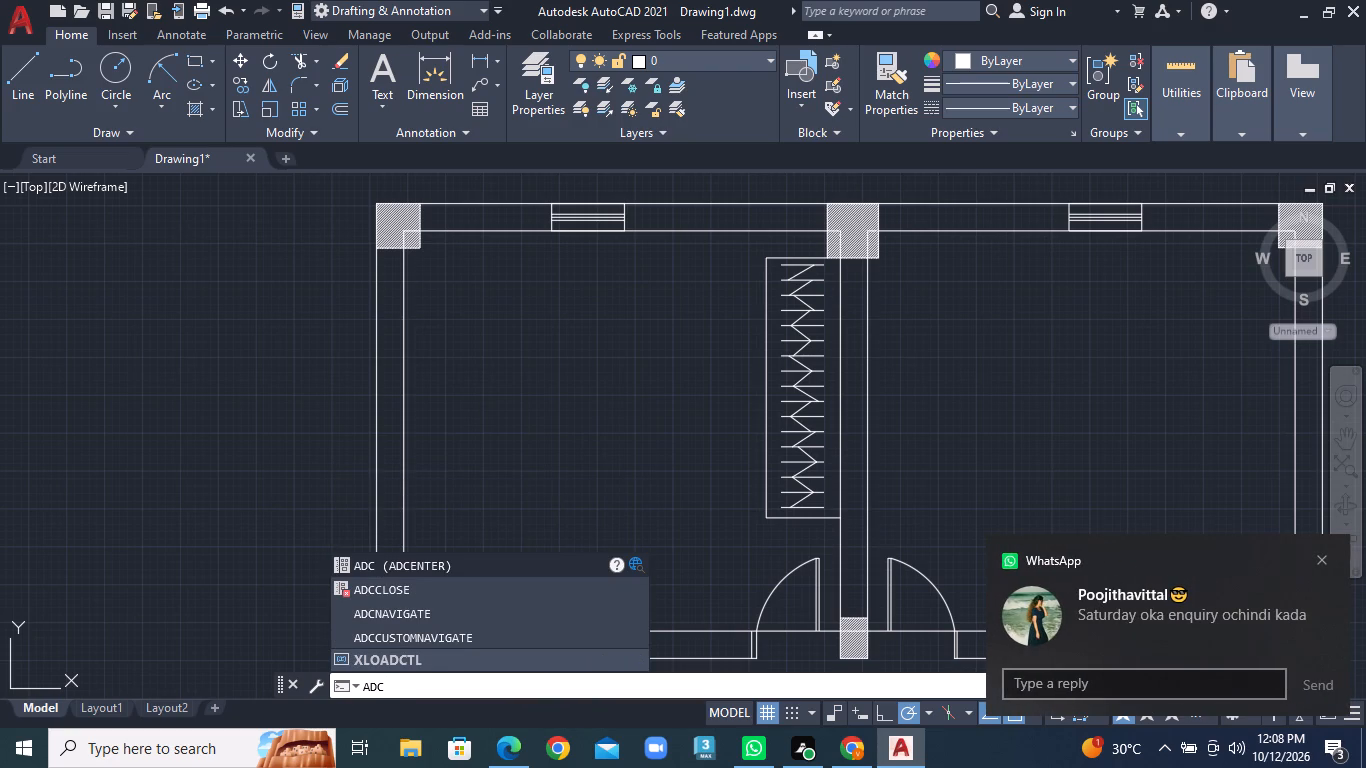
key("Return")
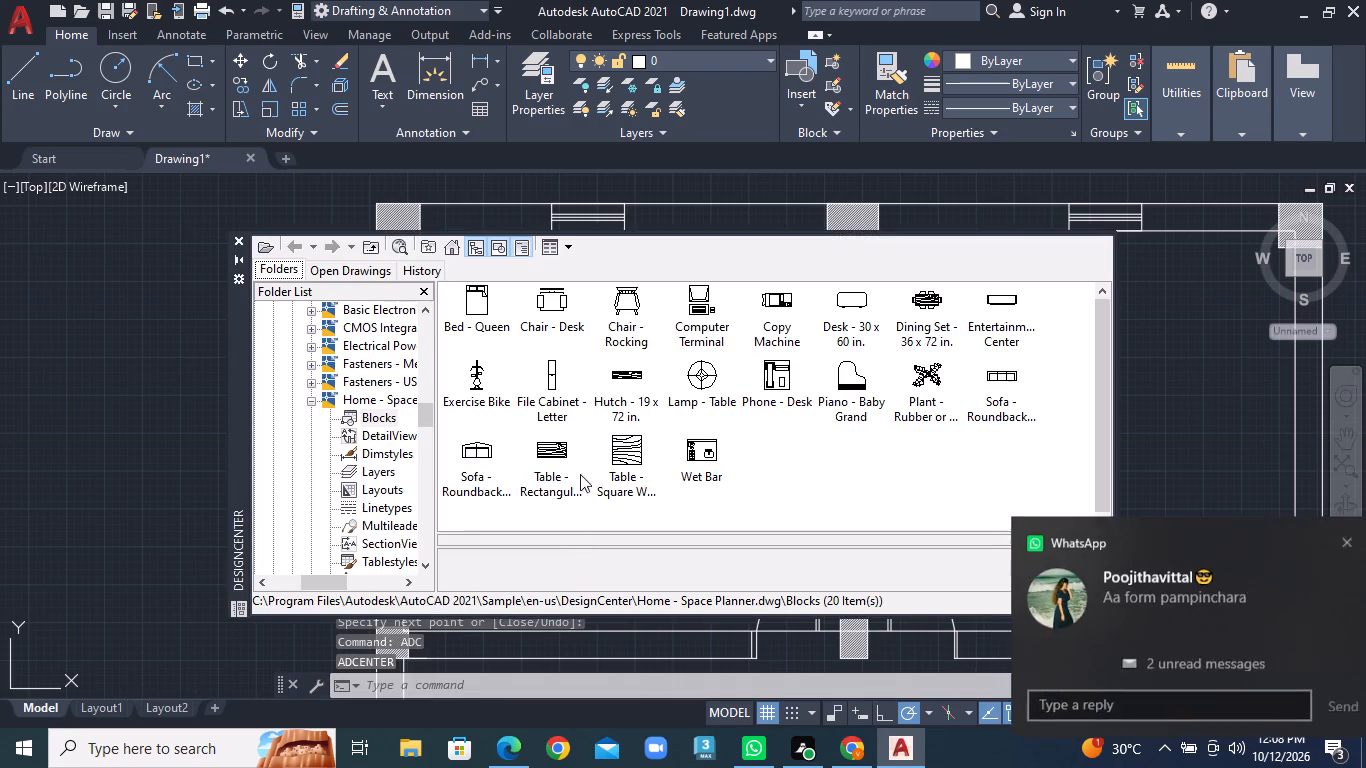
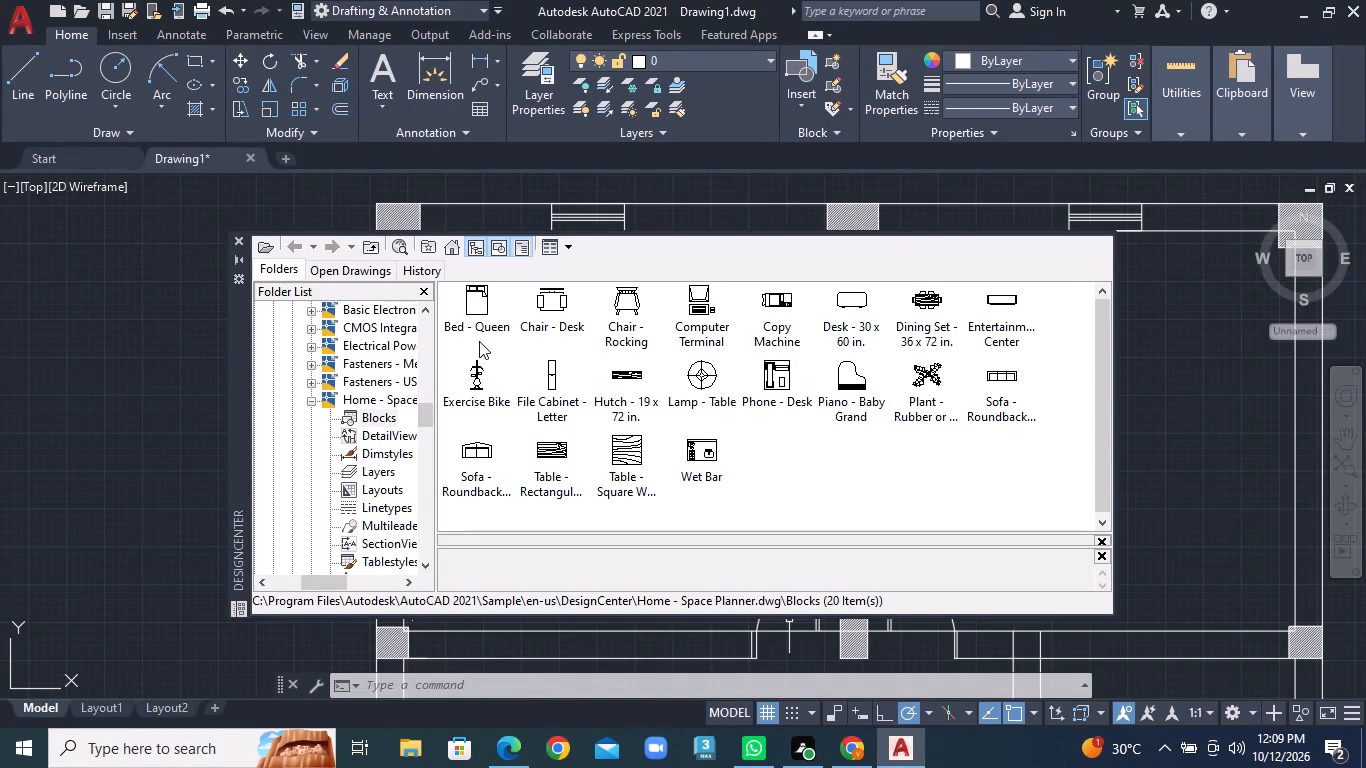
Insert three Bed - Queen blocks from the Home - Space Planner library into the empty area left of the plan.
left_click_drag(480, 306, 147, 412)
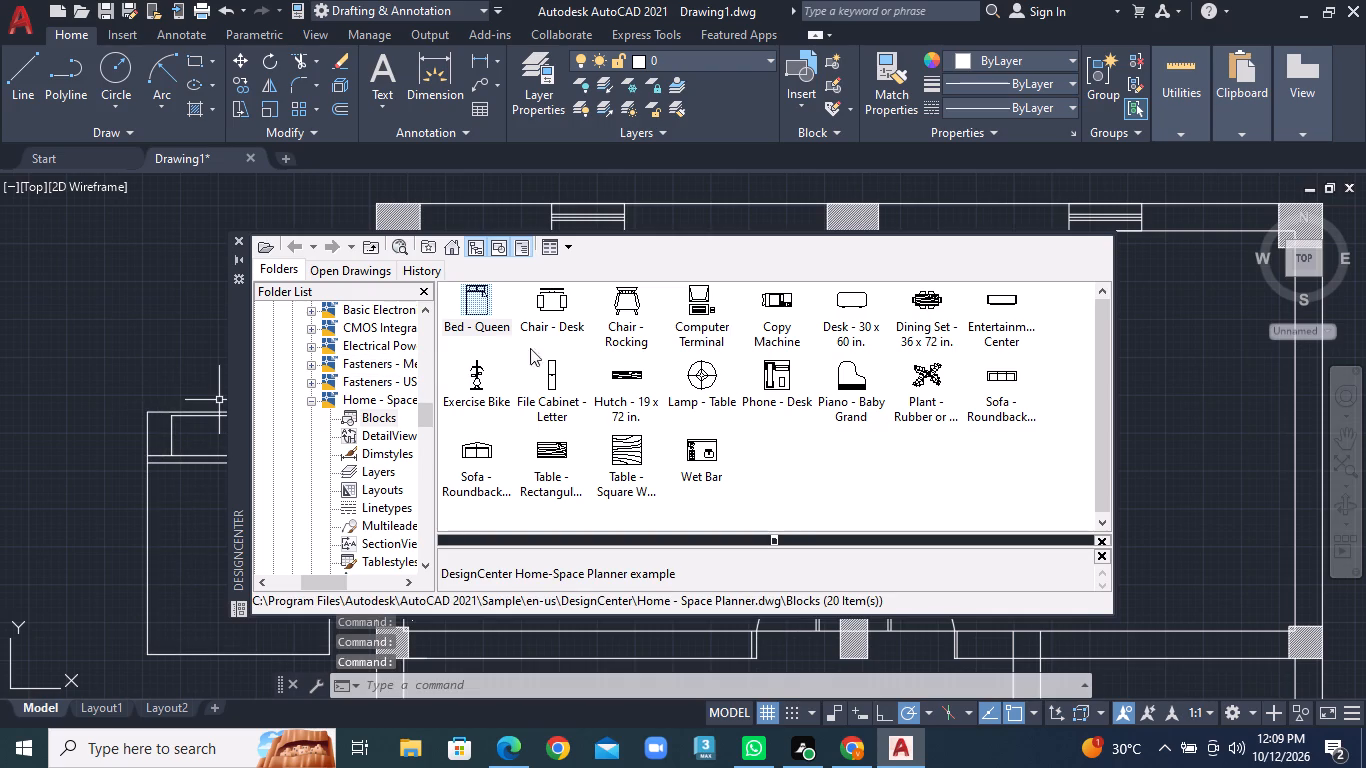
left_click_drag(482, 300, 109, 292)
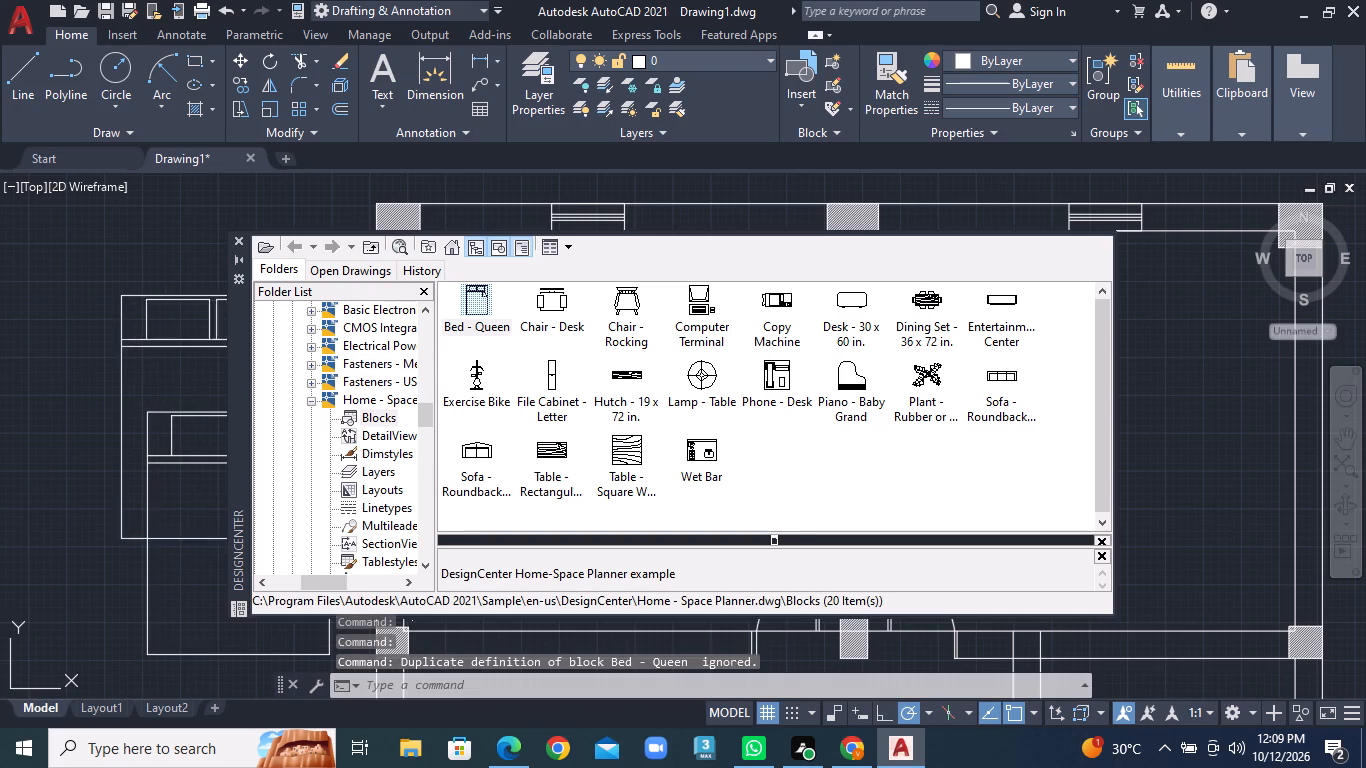
left_click_drag(109, 292, 0, 233)
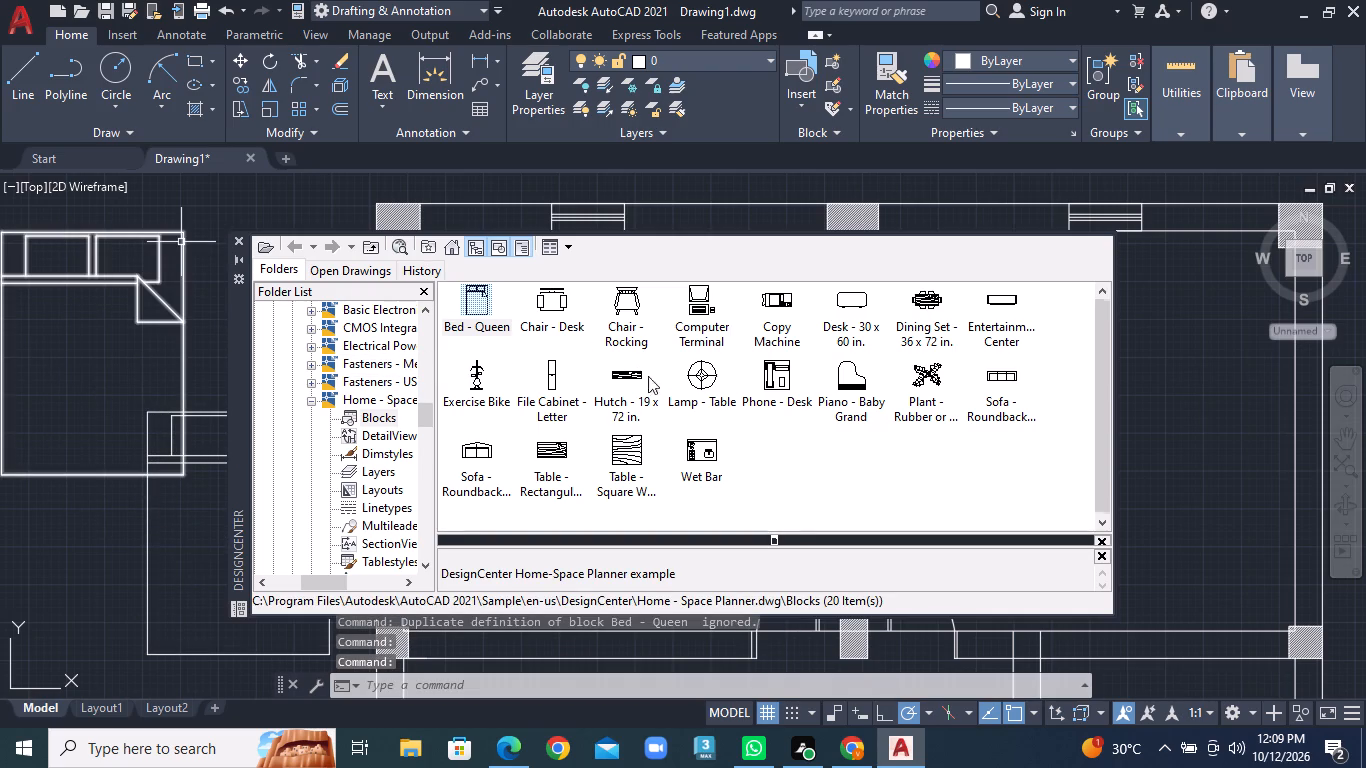
scroll(652, 387, "down", 1)
scroll(179, 397, "down", 2)
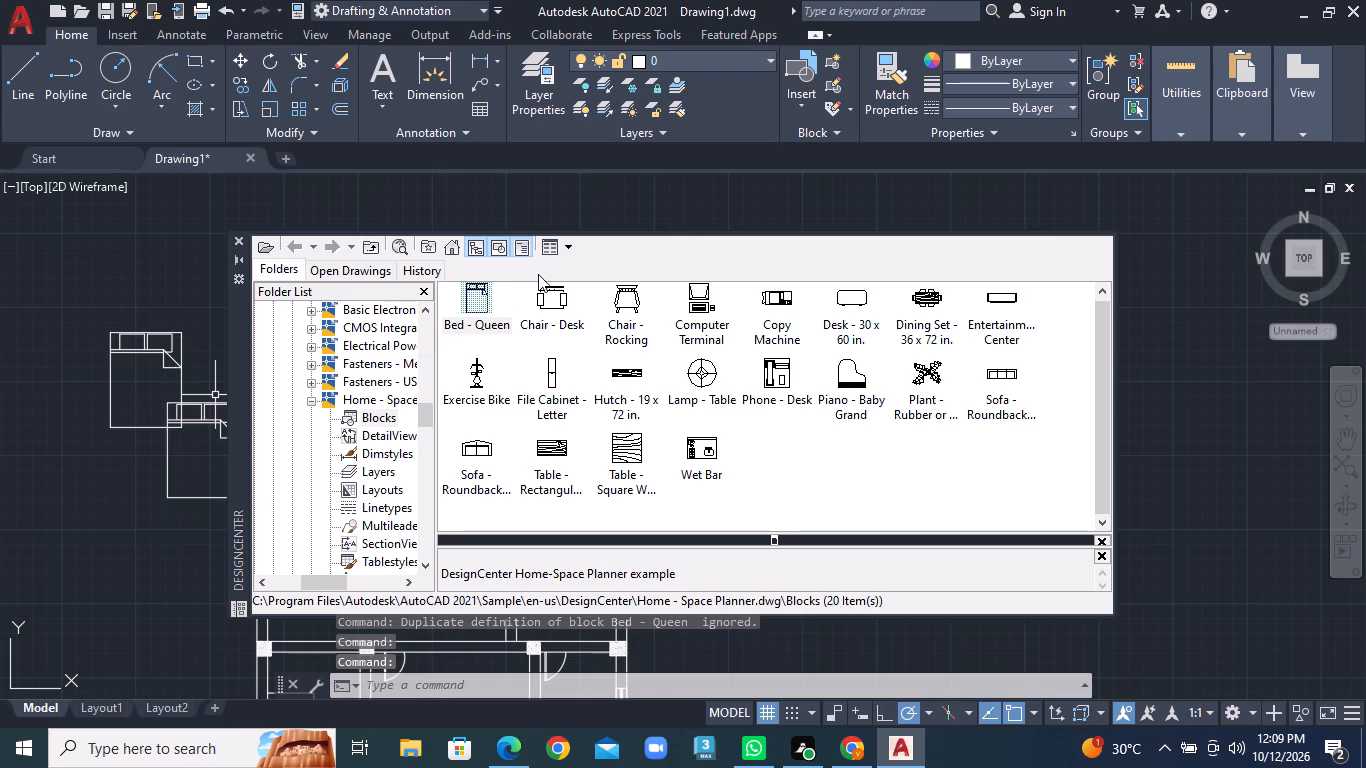
left_click_drag(481, 297, 120, 221)
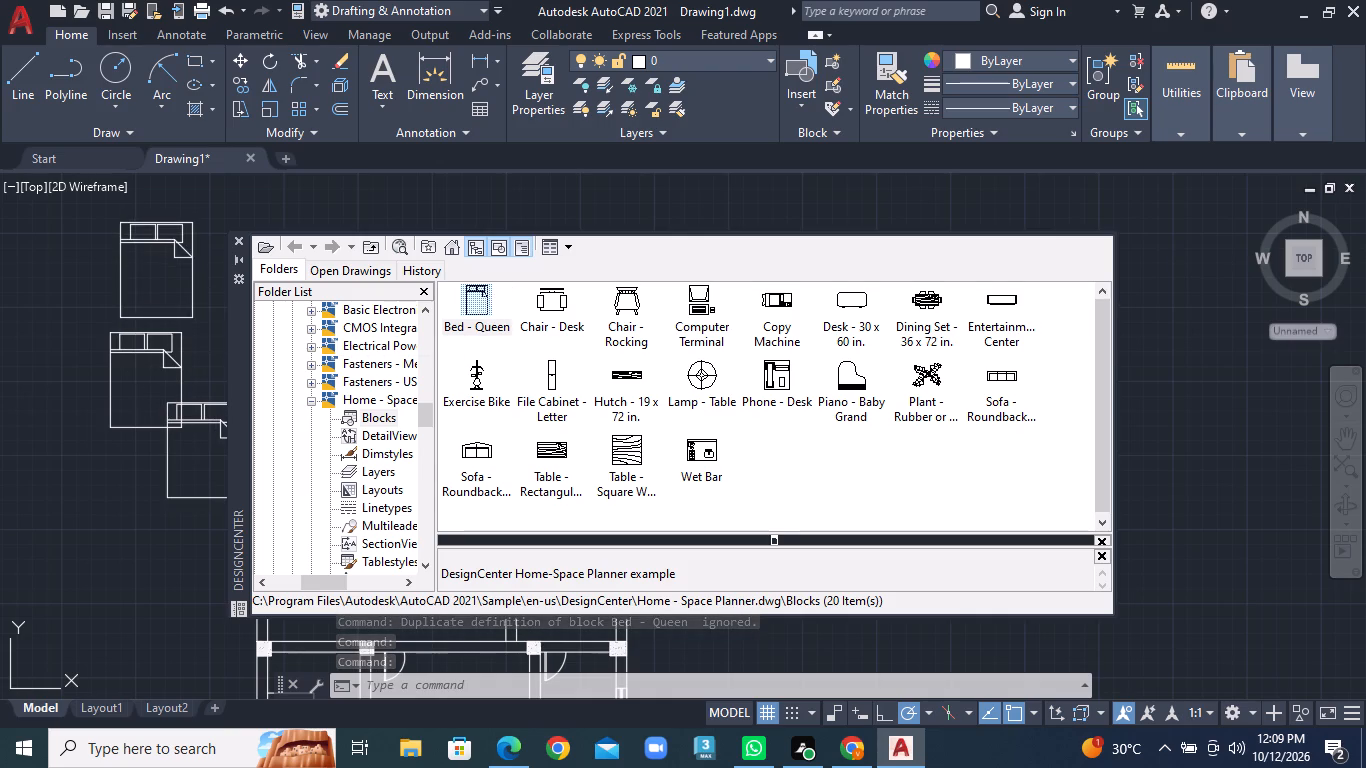
left_click_drag(120, 221, 120, 219)
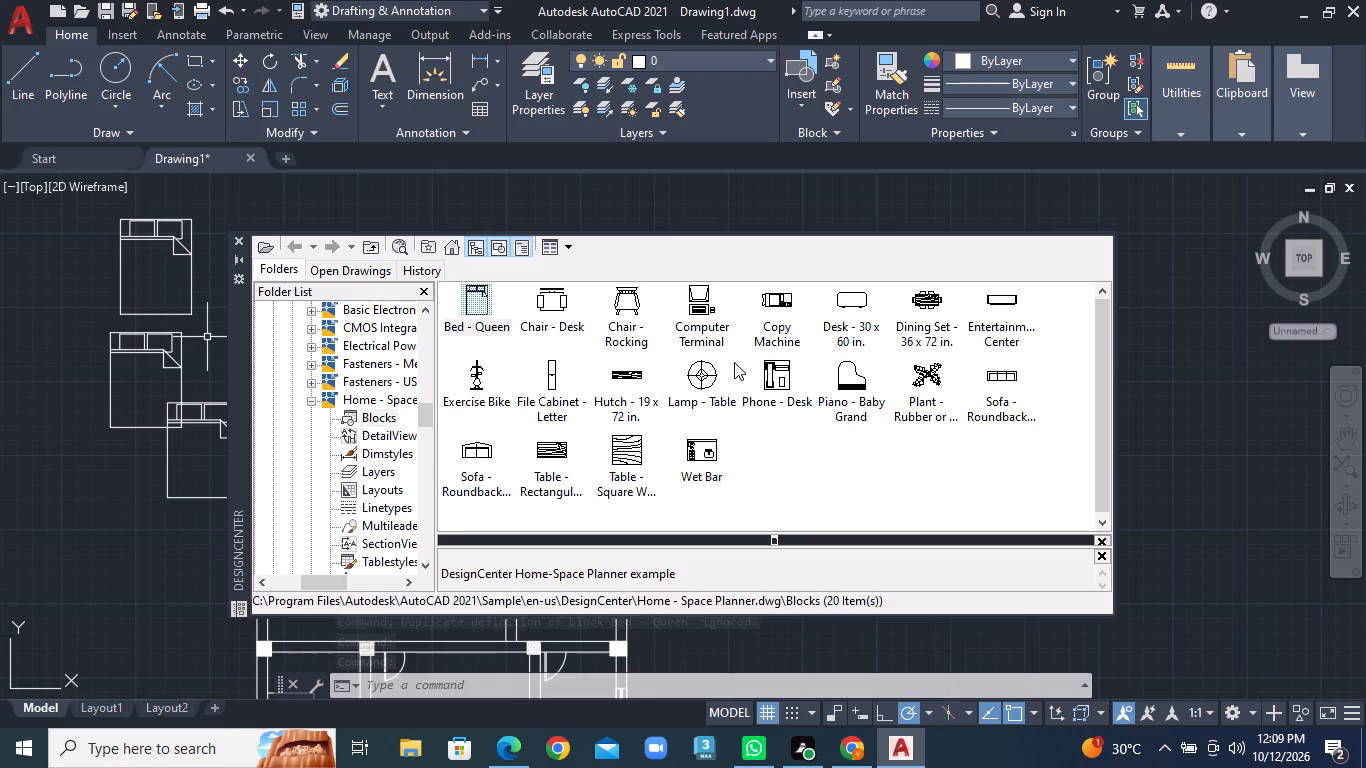
Insert a Dining Set - 36 x 72 in., two Sofa - Roundback 7 ft., one smaller roundback sofa and a Desk - 30 x 60 in. right of the plan.
left_click_drag(919, 312, 1025, 425)
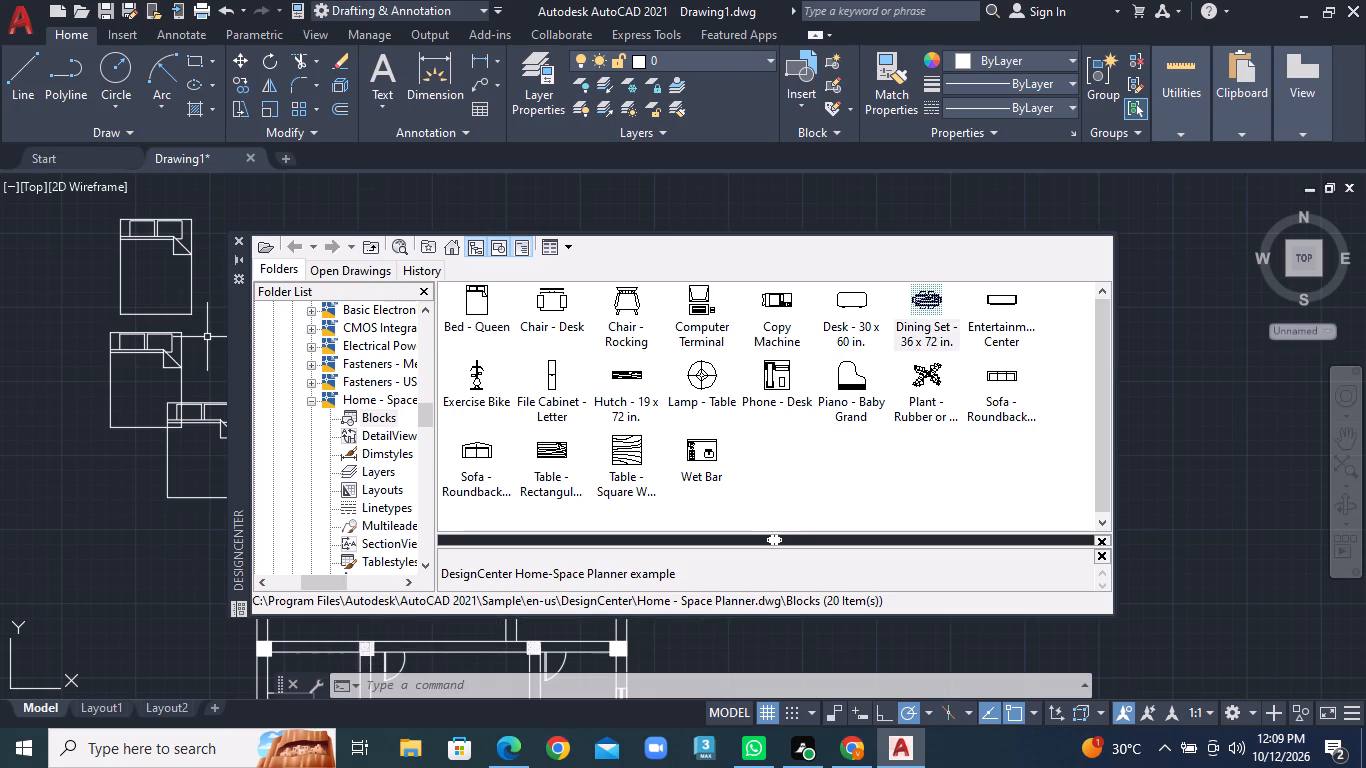
left_click_drag(1025, 425, 1212, 560)
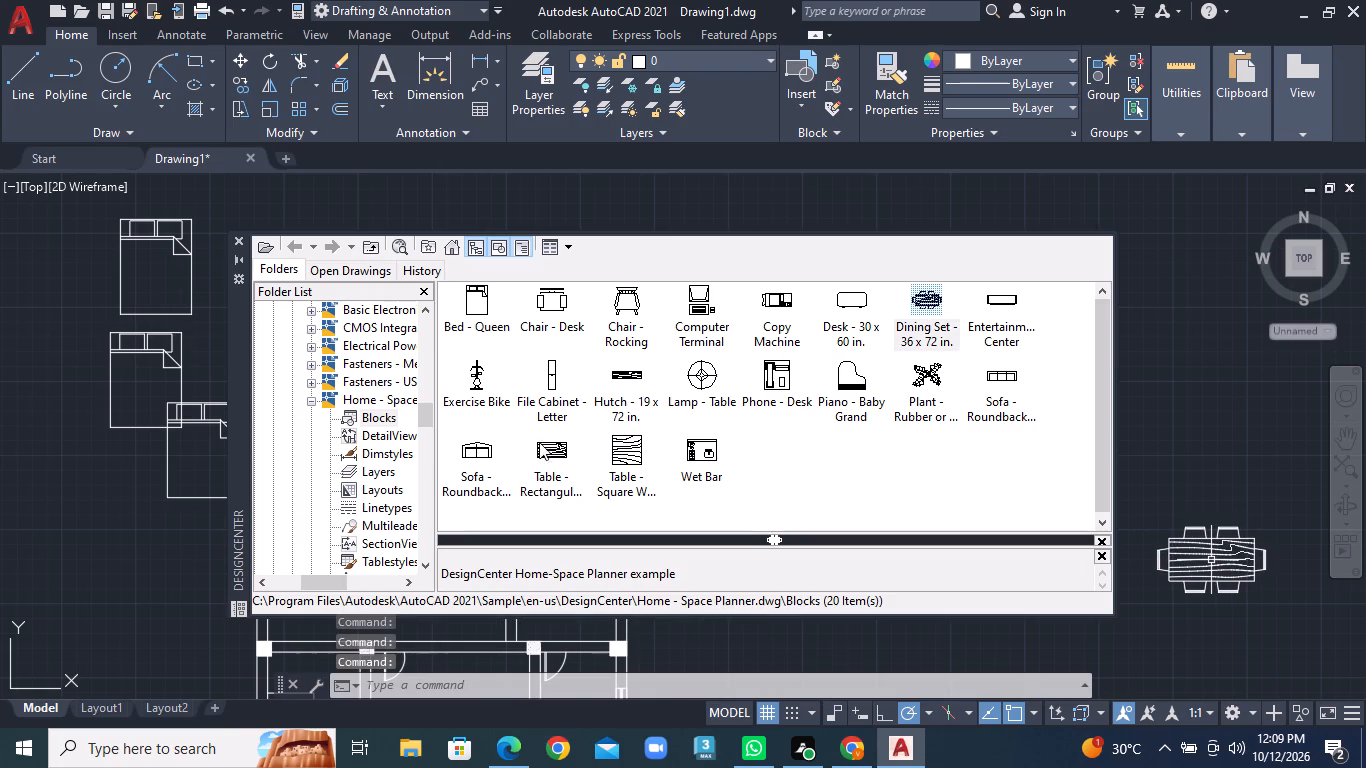
left_click_drag(994, 385, 1208, 412)
left_click_drag(476, 453, 990, 587)
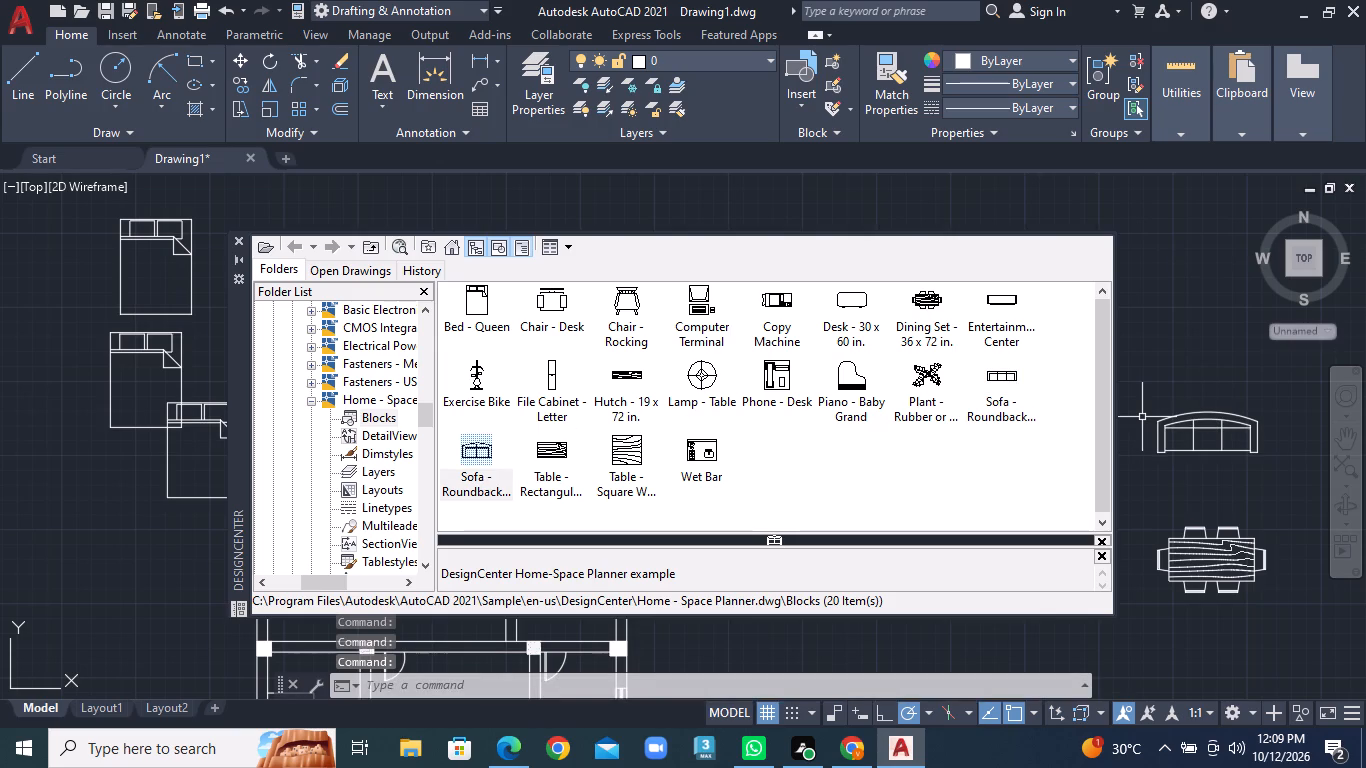
left_click_drag(990, 587, 1191, 635)
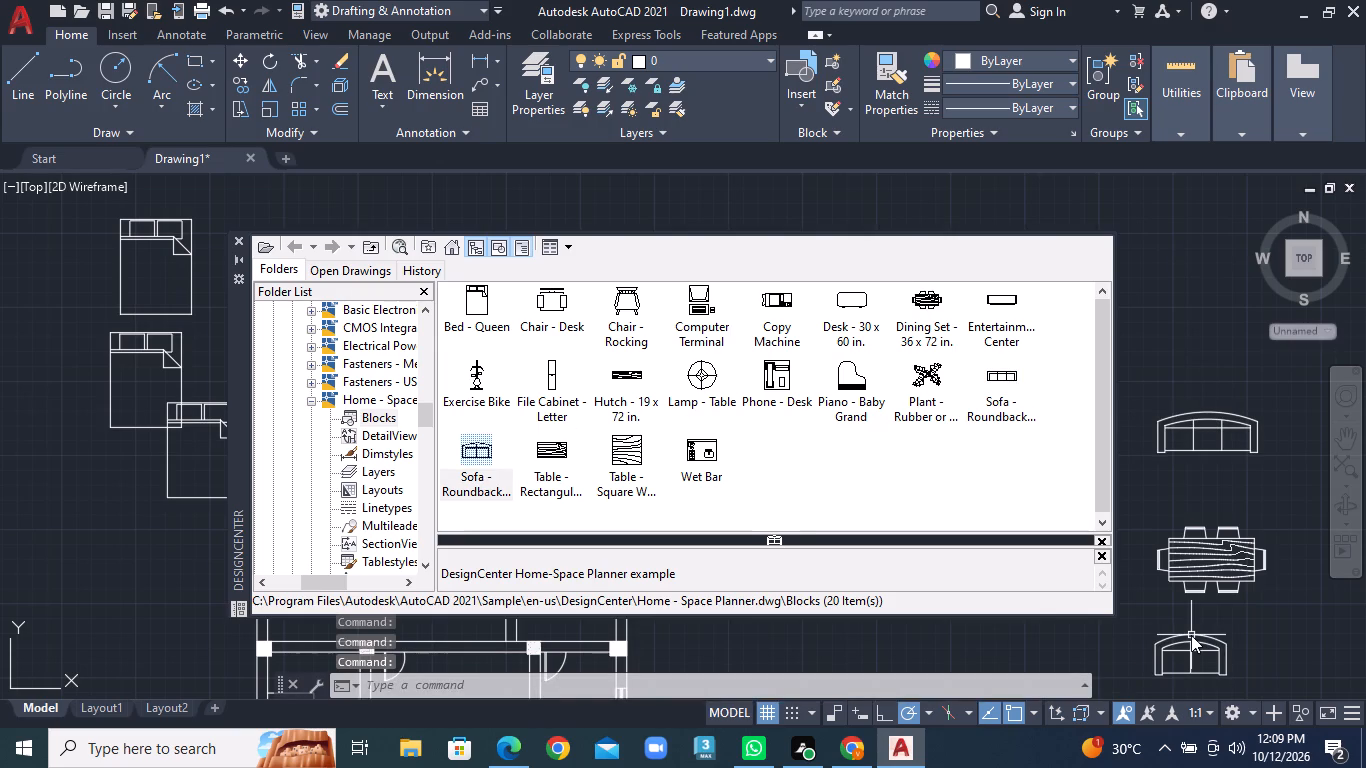
left_click_drag(865, 299, 992, 354)
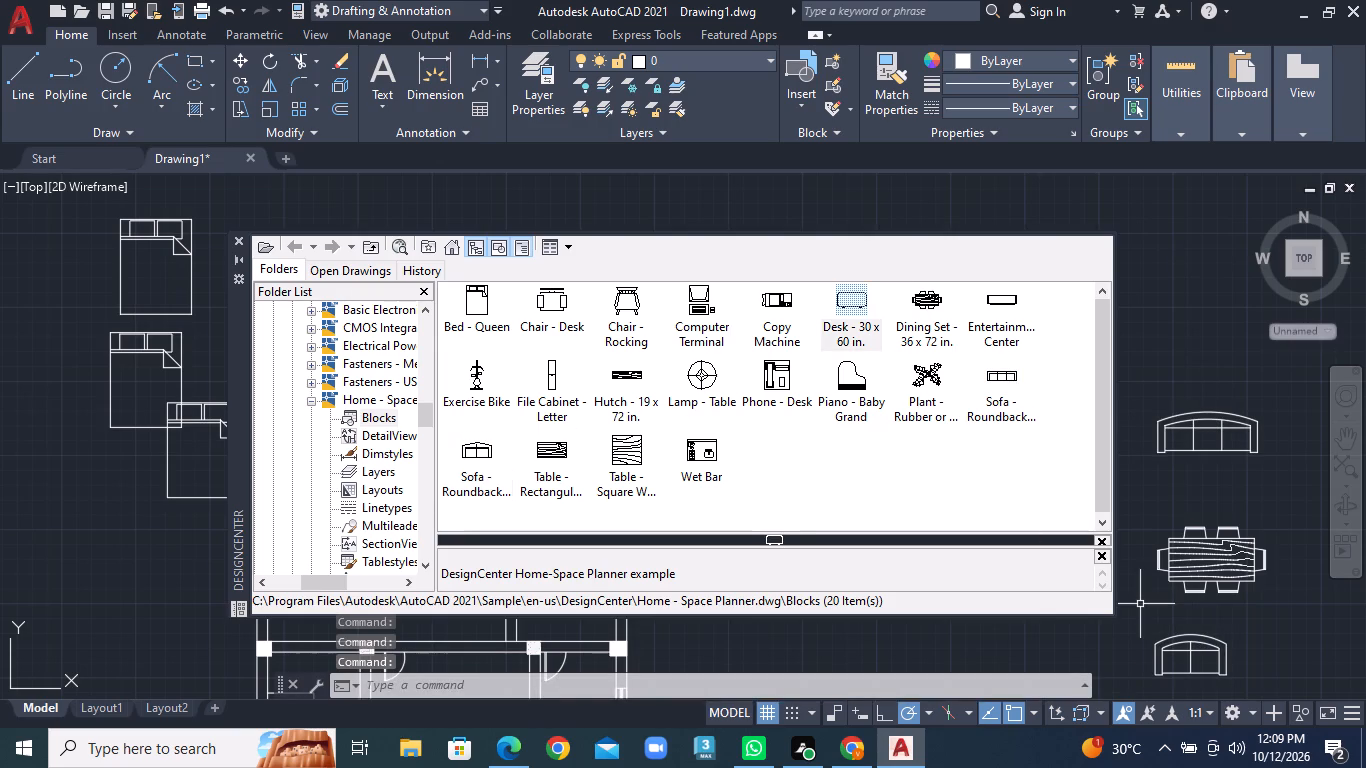
left_click_drag(992, 354, 1183, 307)
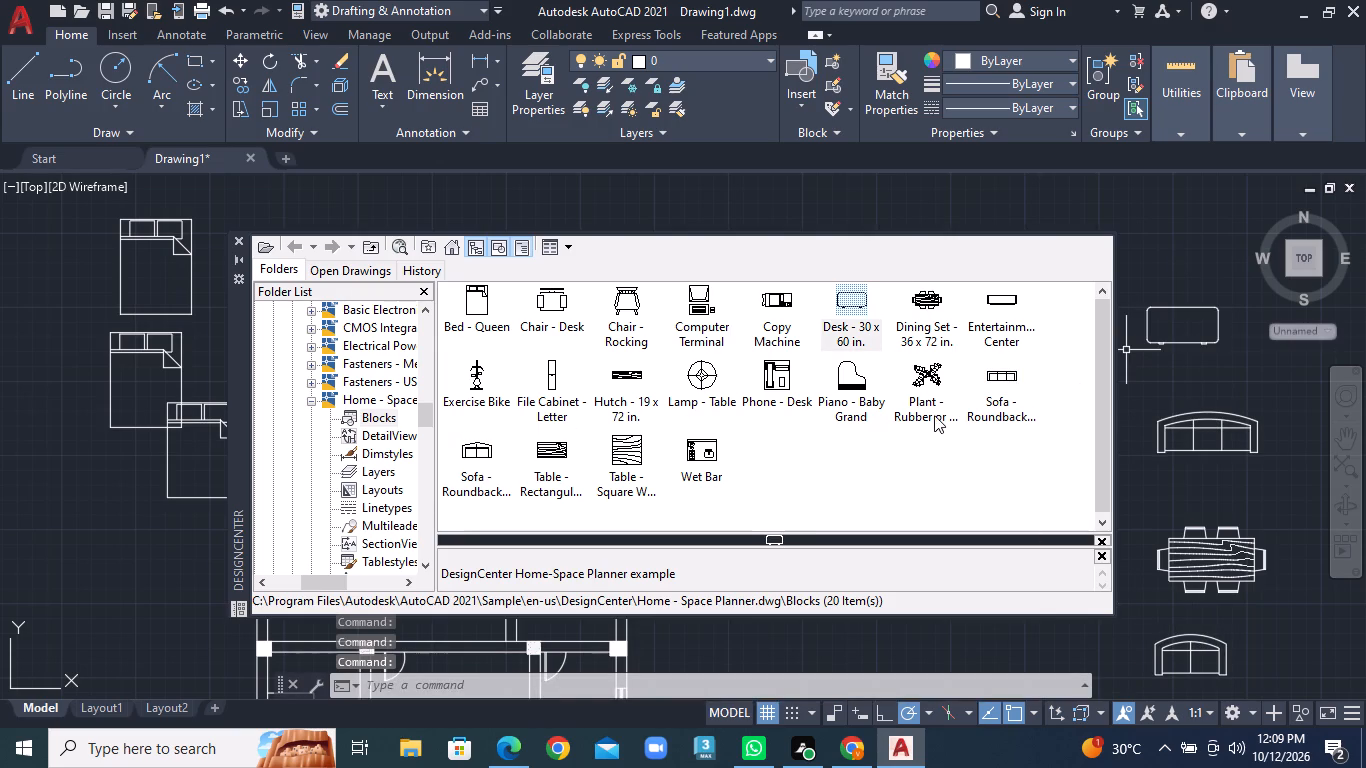
left_click_drag(1004, 388, 1126, 490)
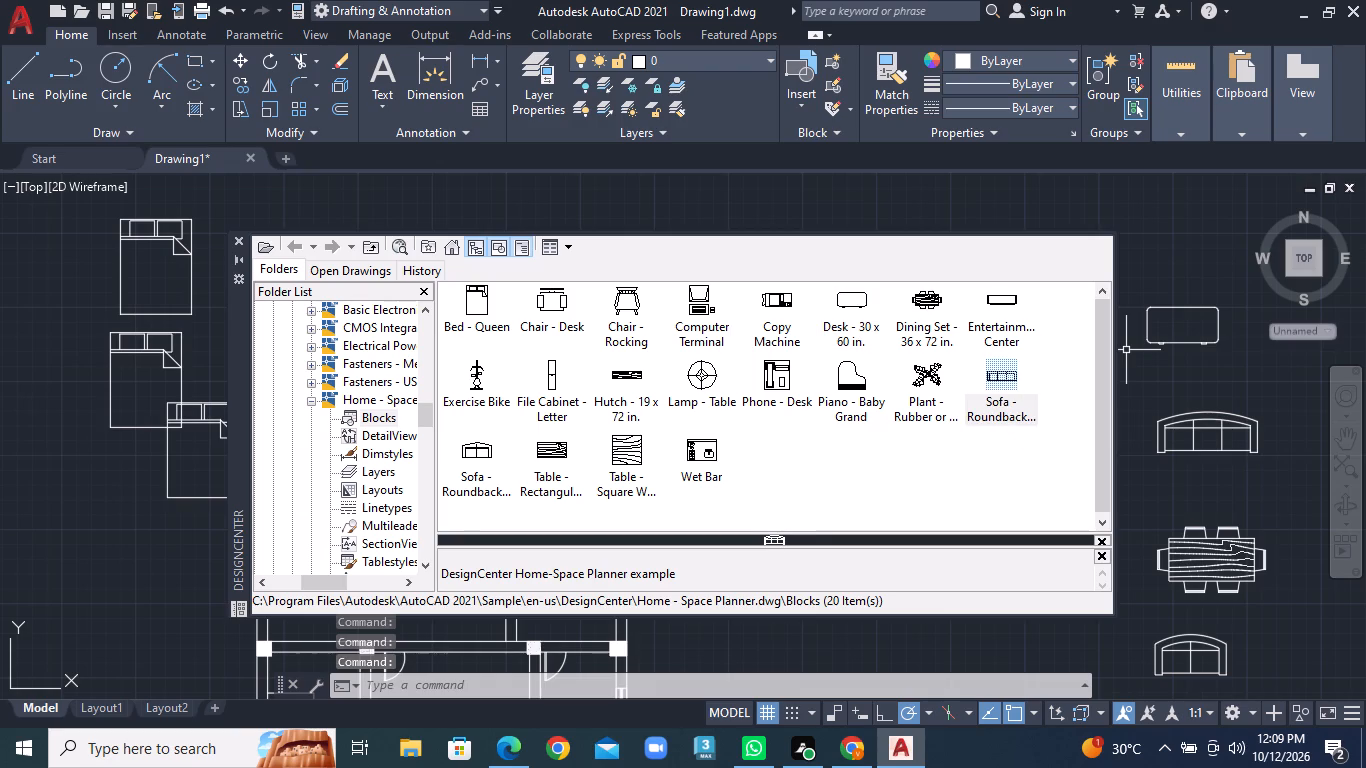
left_click_drag(1126, 490, 1237, 472)
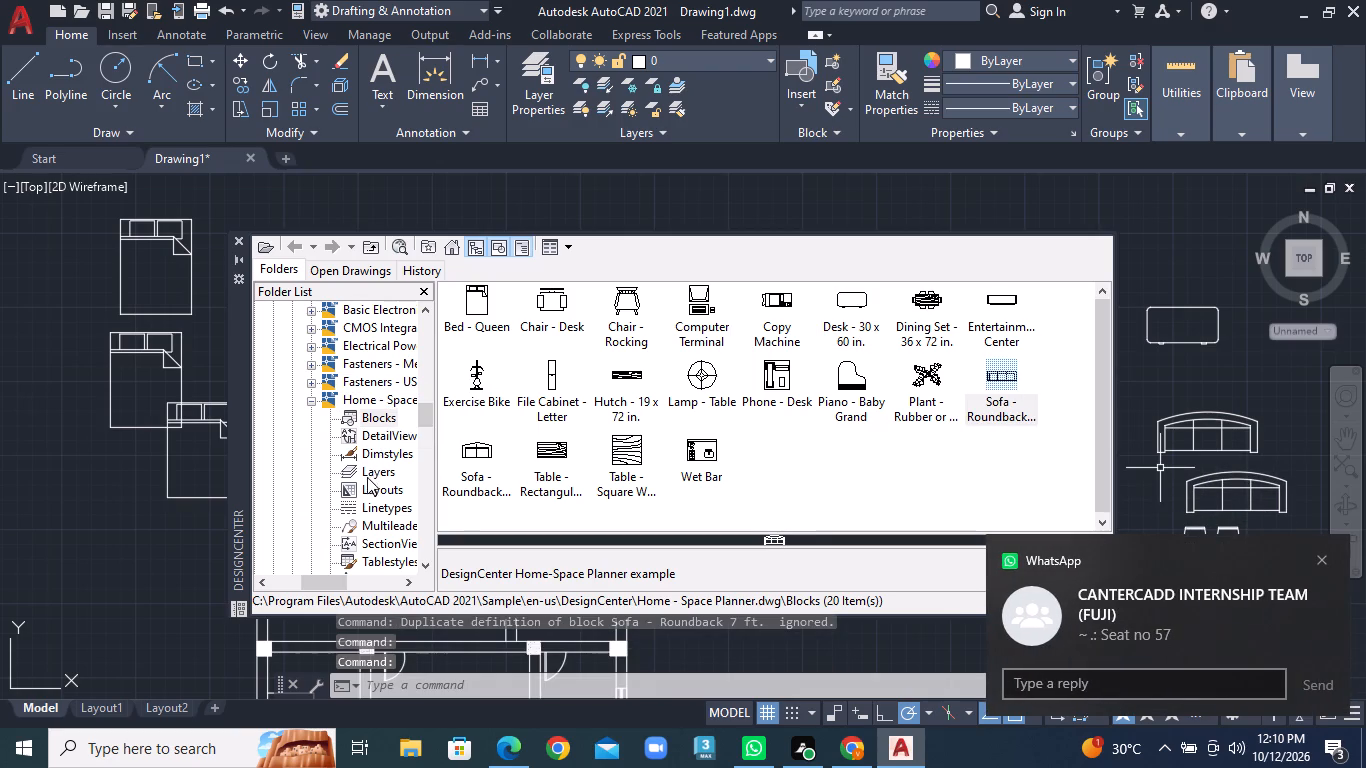
Insert the Microwave and Range-Oven - 30 in top blocks from Kitchens.dwg outside the plan's upper right, and close DesignCenter.
scroll(367, 481, "down", 3)
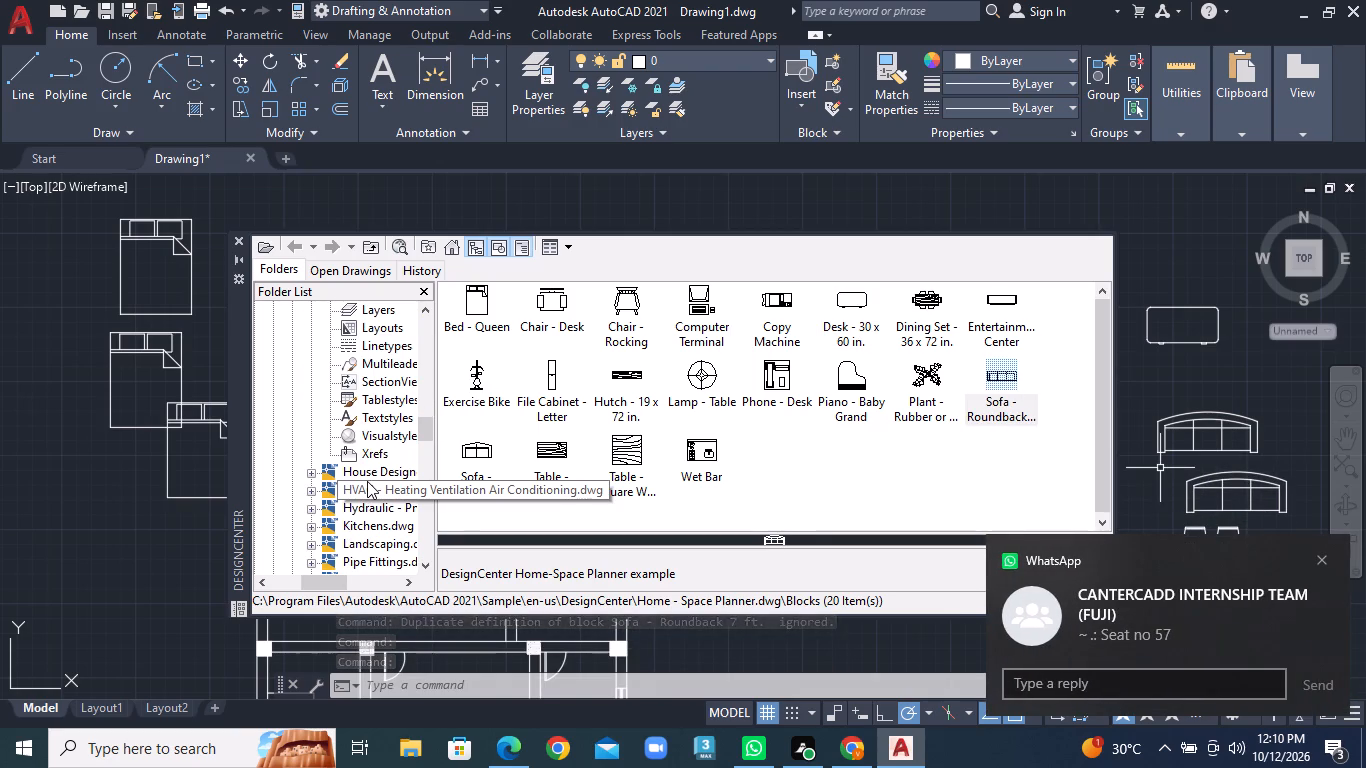
left_click(367, 522)
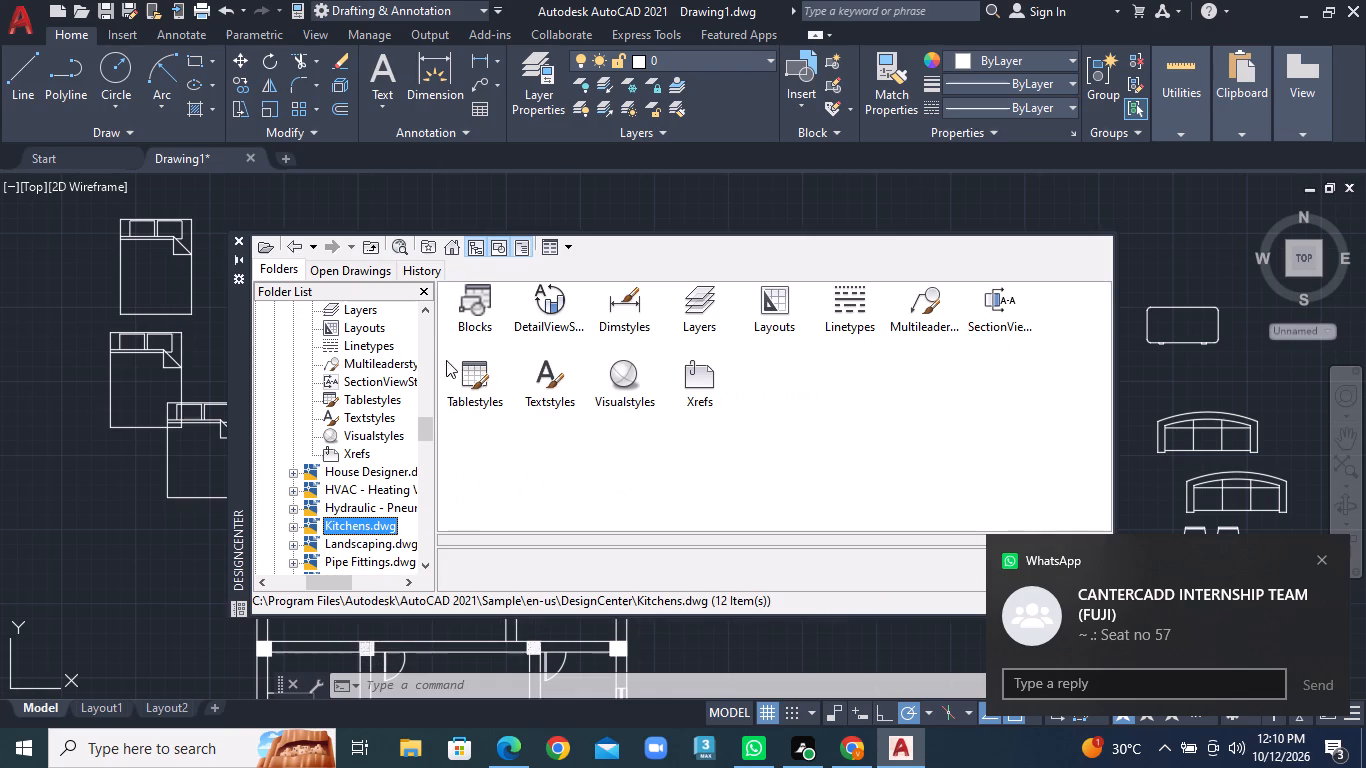
double_click(485, 315)
left_click_drag(618, 376, 765, 362)
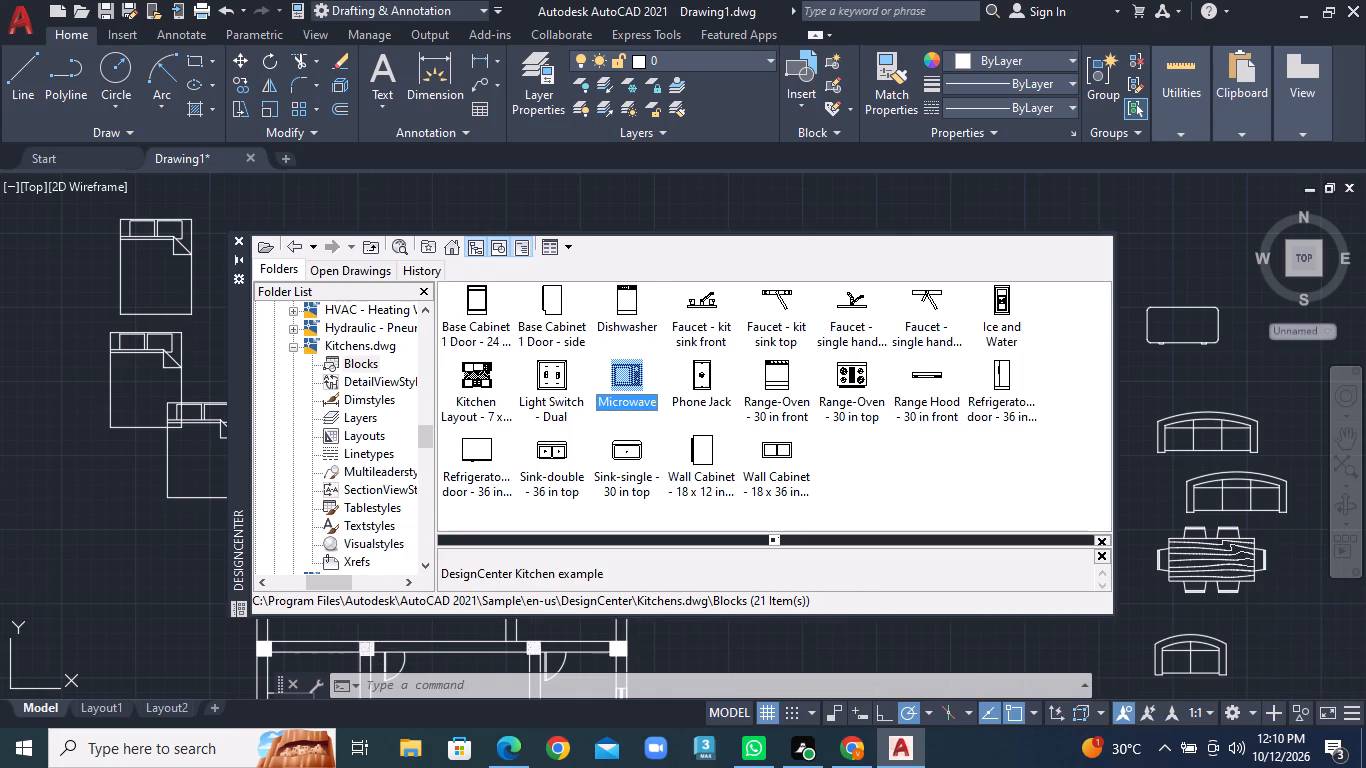
left_click_drag(765, 362, 1145, 223)
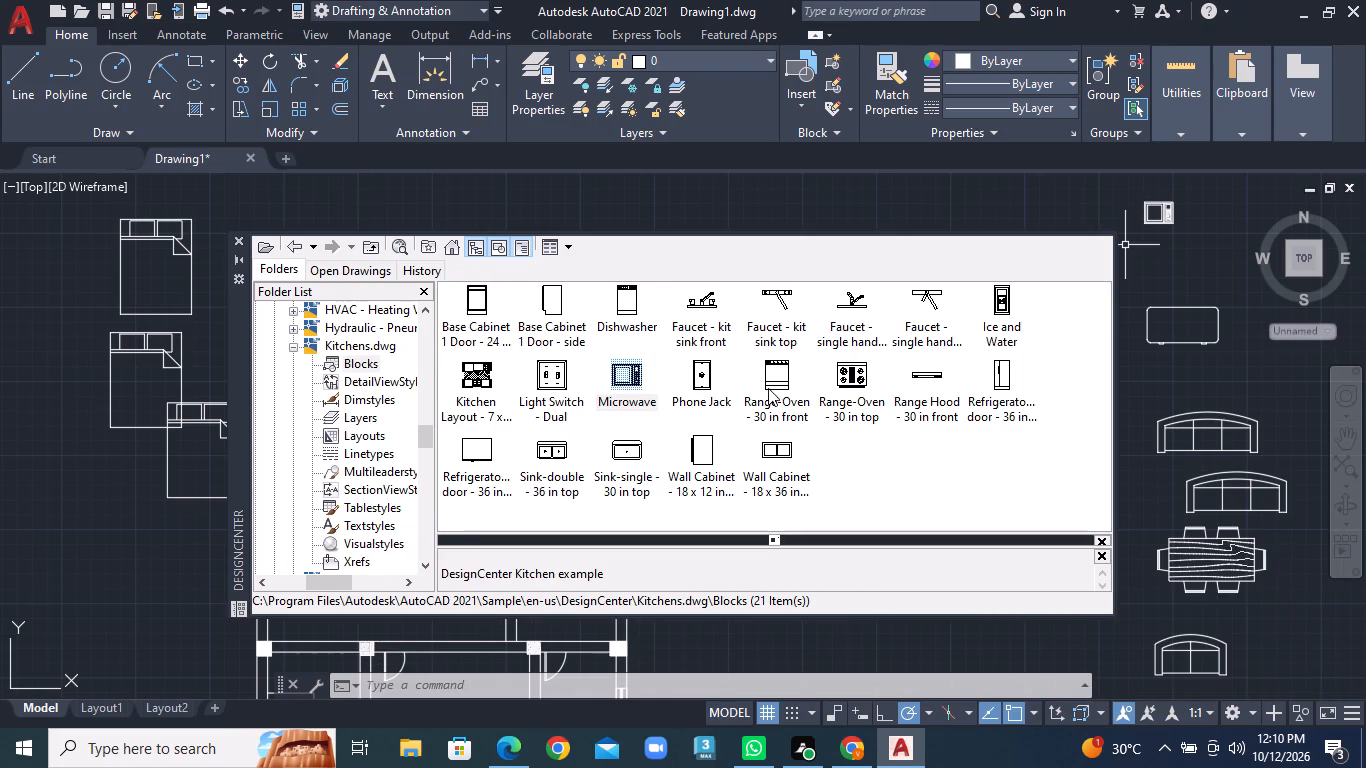
left_click_drag(860, 384, 987, 193)
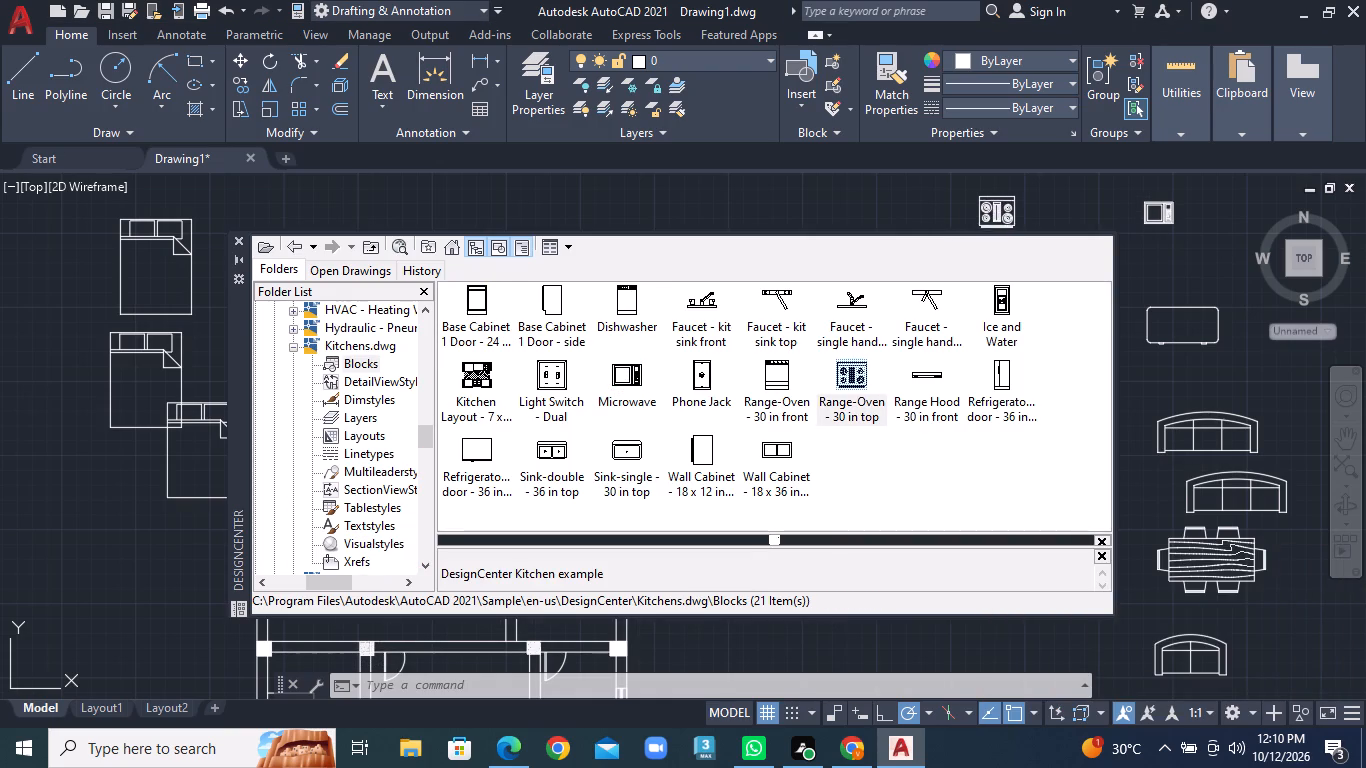
left_click_drag(987, 193, 991, 191)
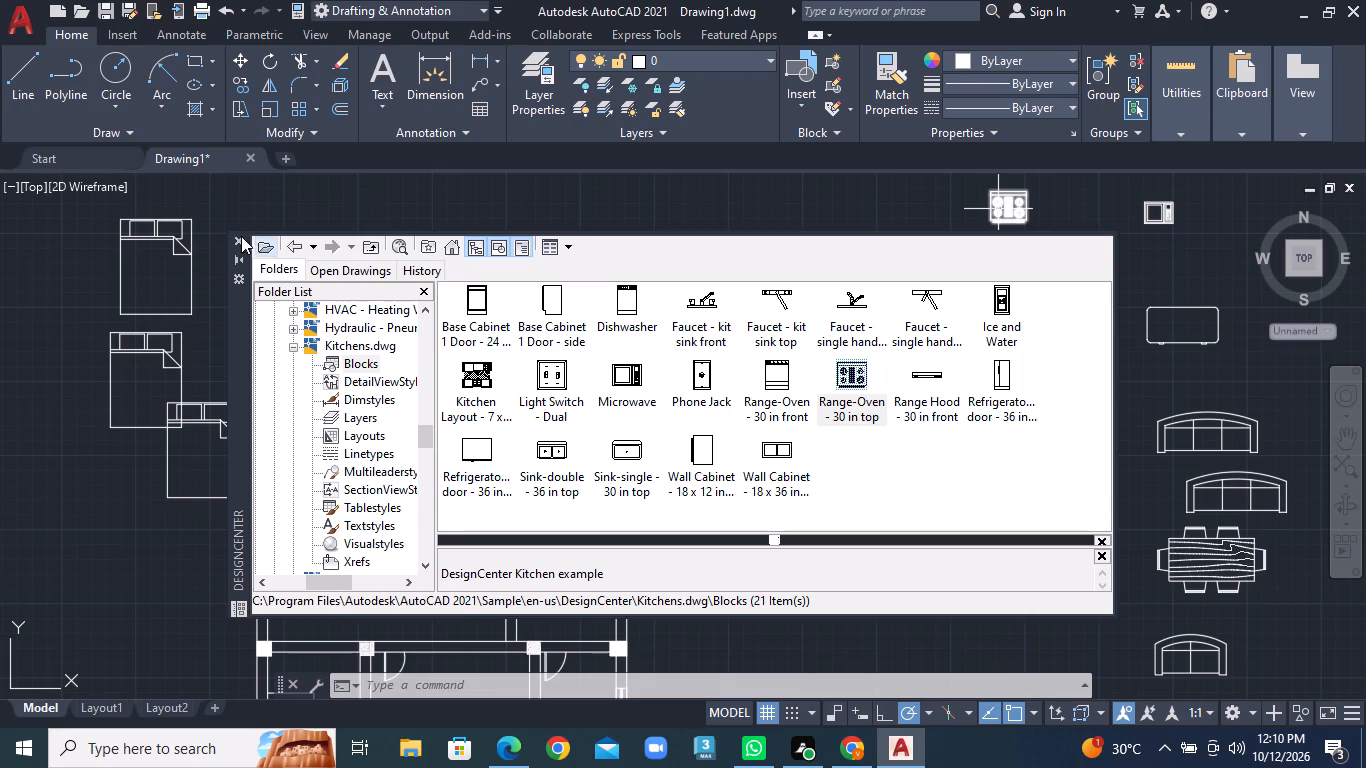
left_click(241, 236)
Move the topmost loose queen bed into the plan's upper-left bedroom, its top-left corner by the corner column.
middle_click_drag(343, 399, 534, 402)
scroll(496, 406, "up", 1)
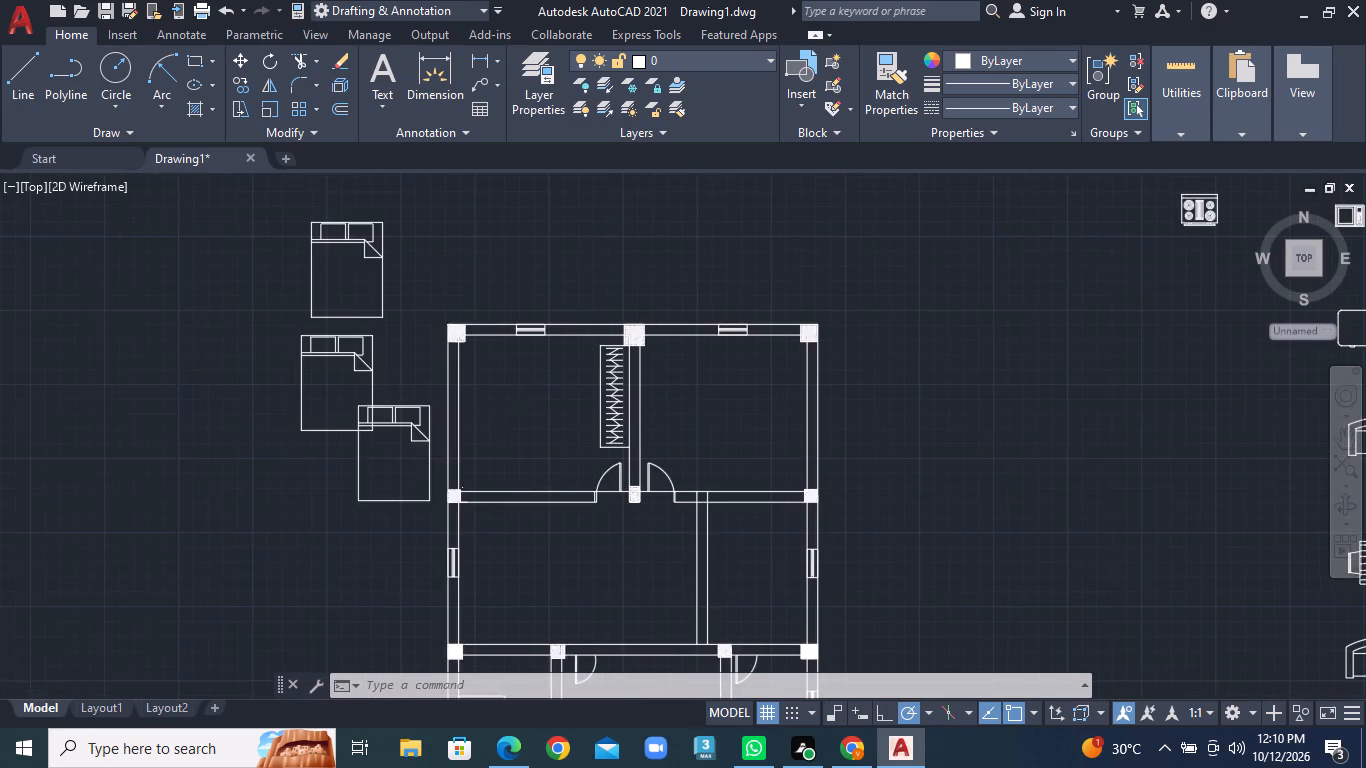
scroll(350, 328, "down", 1)
middle_click_drag(348, 350, 339, 436)
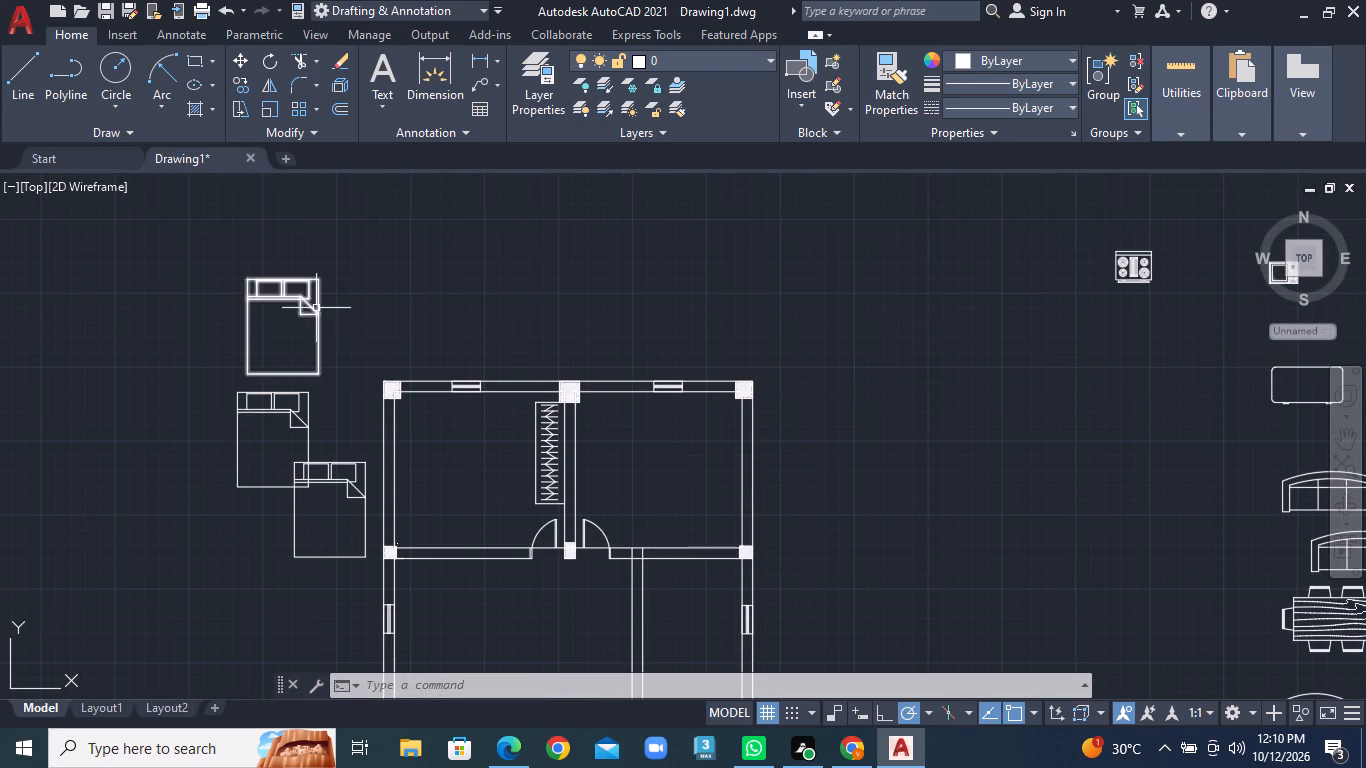
left_click(316, 308)
right_click(316, 308)
left_click(379, 385)
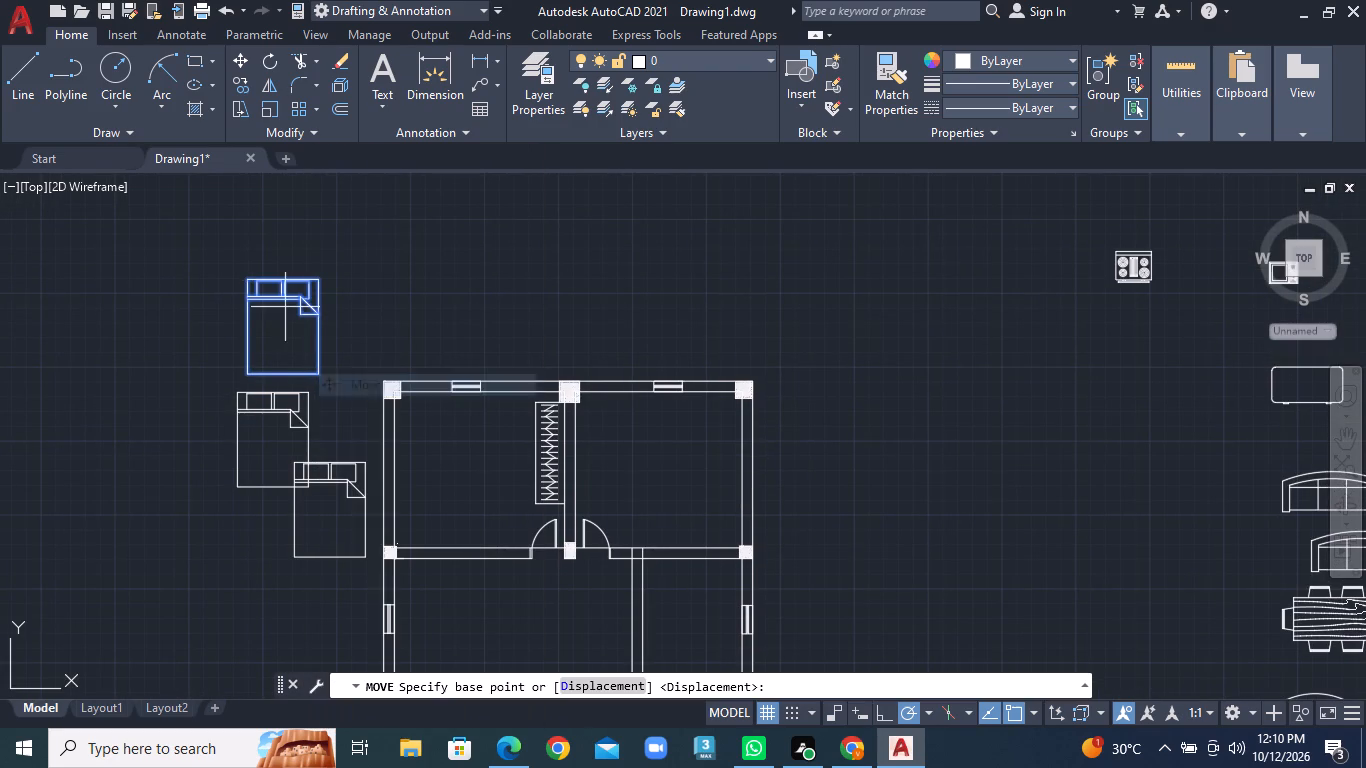
left_click(246, 274)
scroll(458, 423, "up", 1)
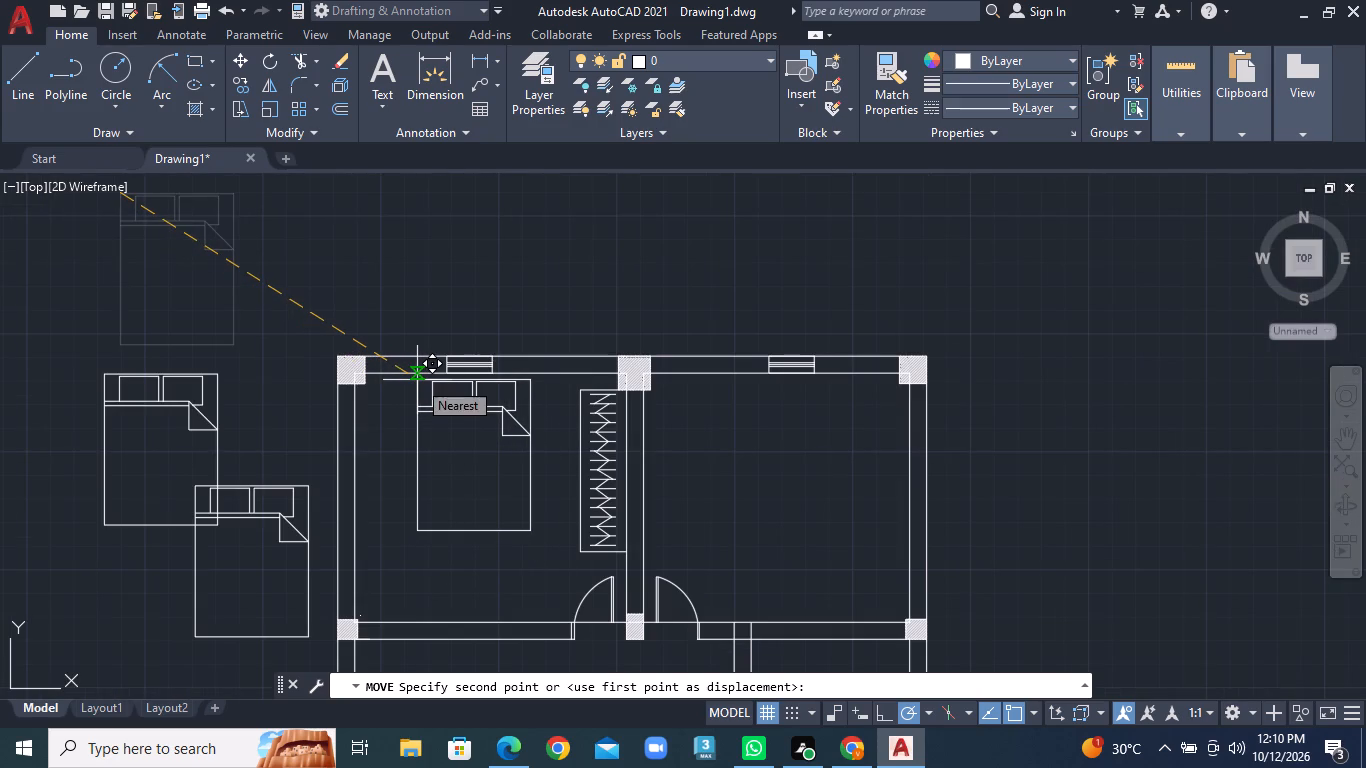
left_click(371, 389)
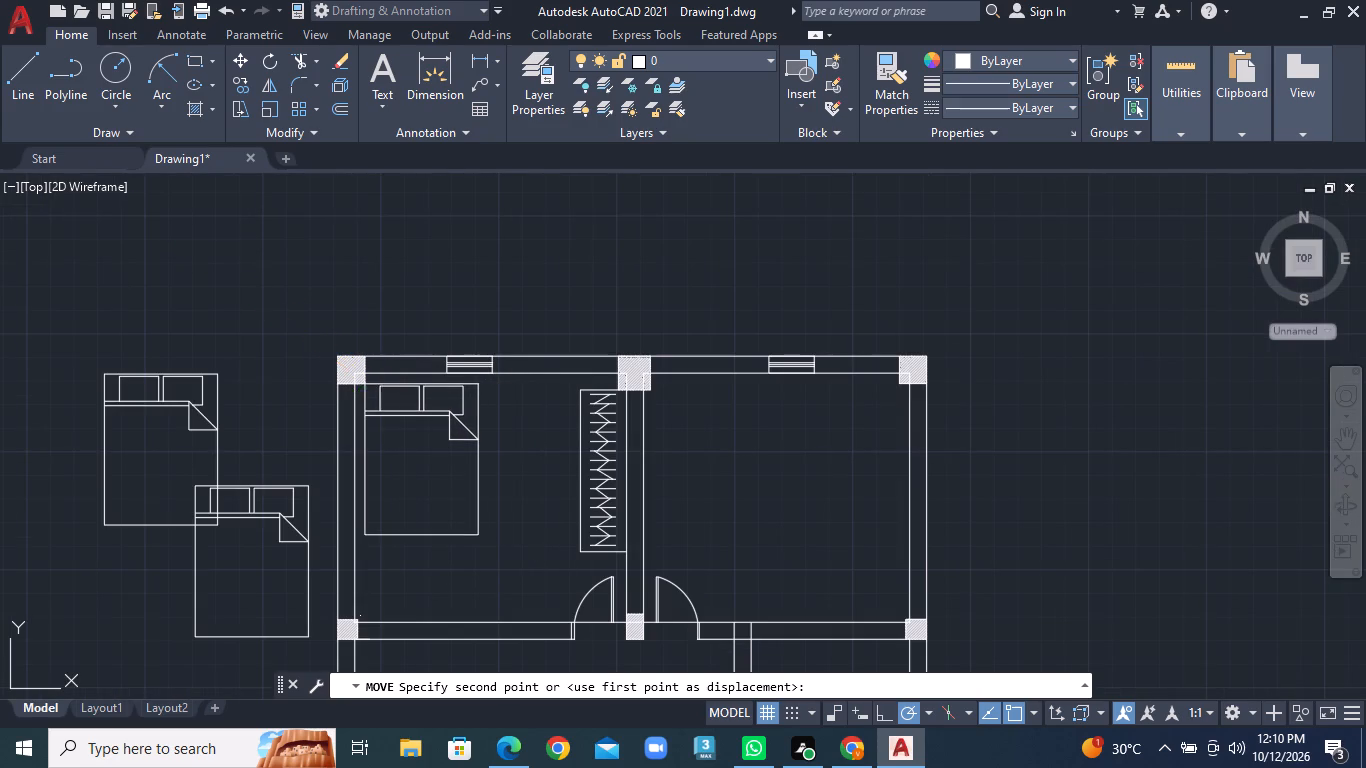
Move the upper of the two remaining loose beds into the upper-right bedroom, with its head against the top wall.
left_click(202, 394)
right_click(202, 394)
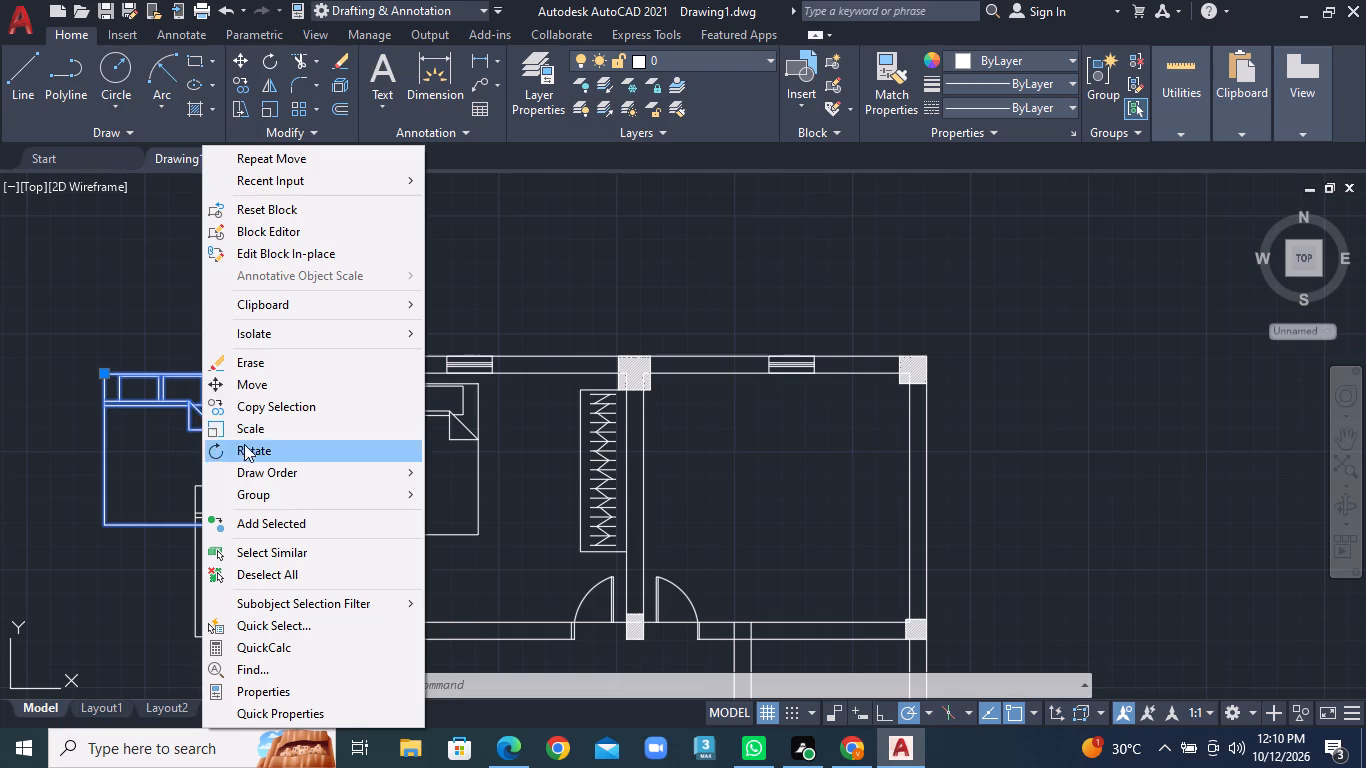
left_click(259, 387)
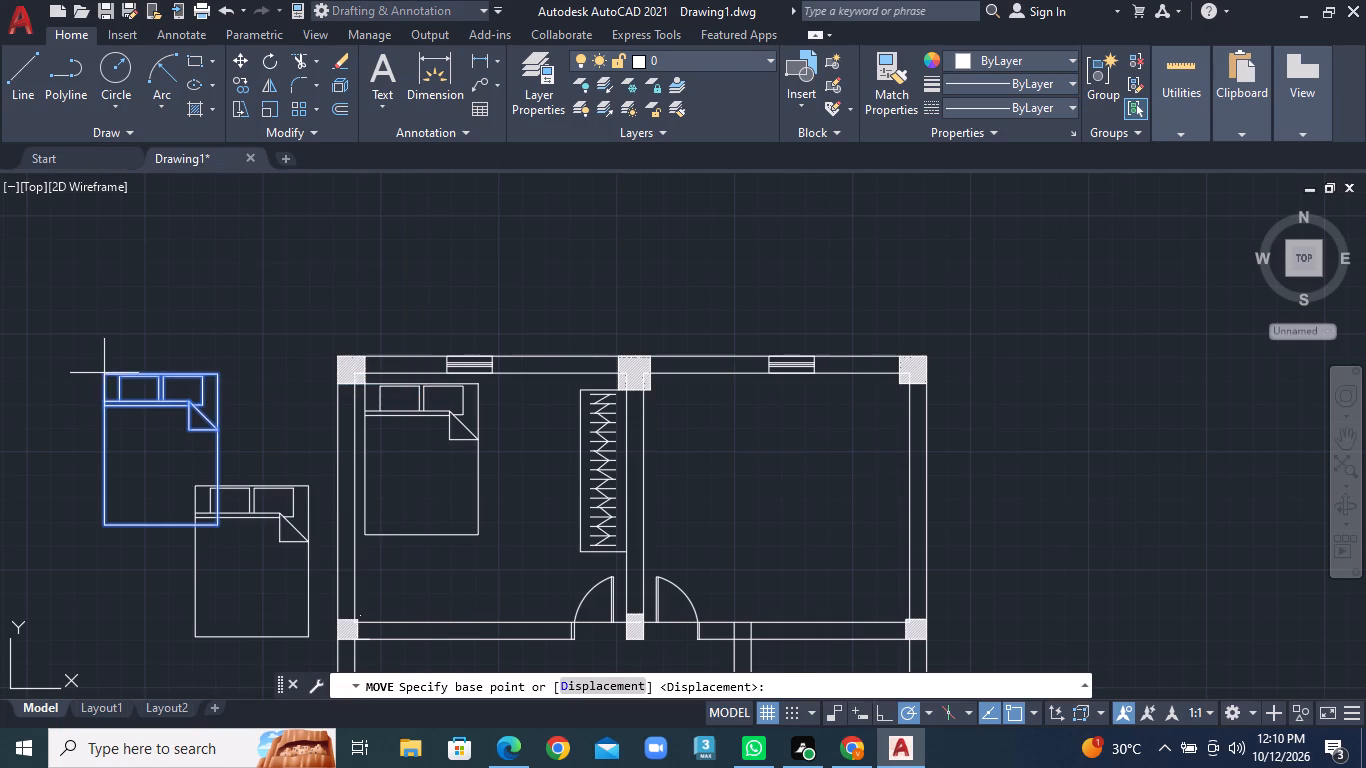
left_click(104, 373)
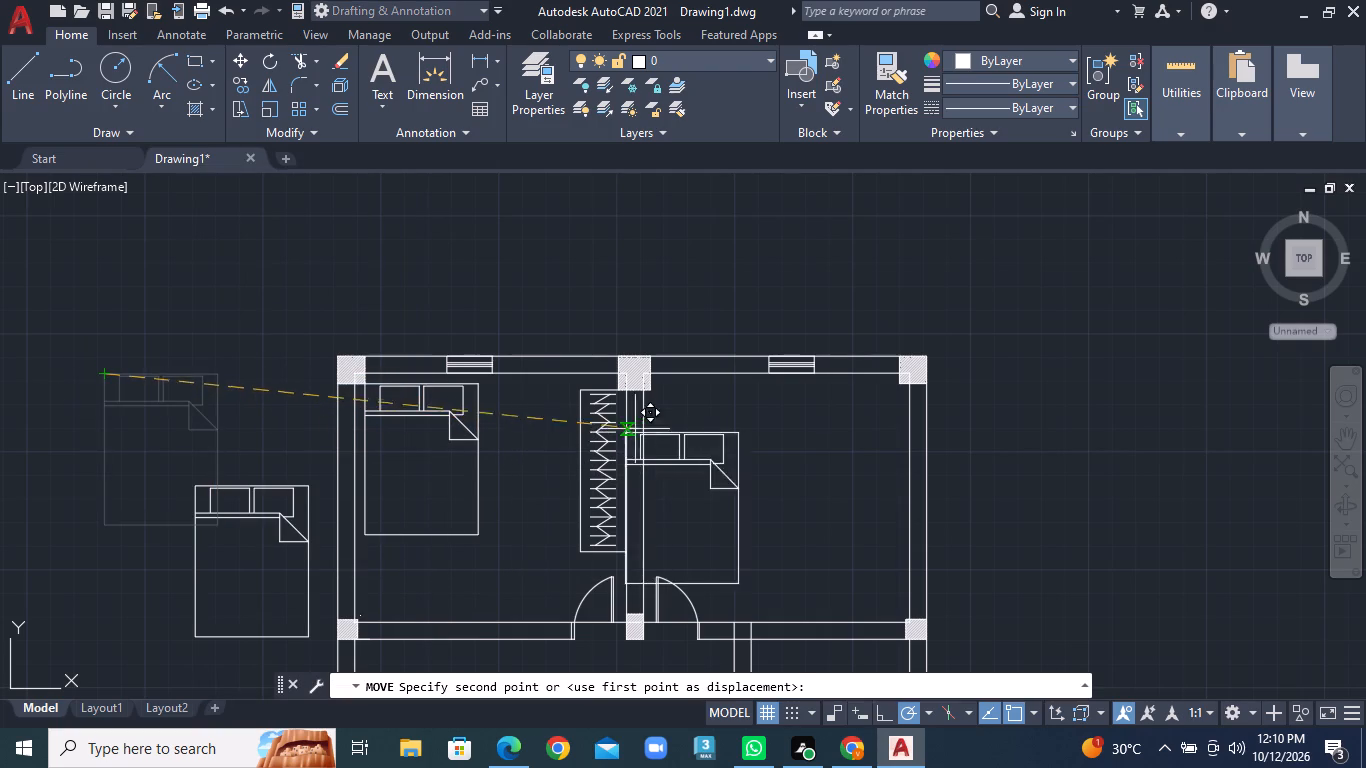
left_click(705, 384)
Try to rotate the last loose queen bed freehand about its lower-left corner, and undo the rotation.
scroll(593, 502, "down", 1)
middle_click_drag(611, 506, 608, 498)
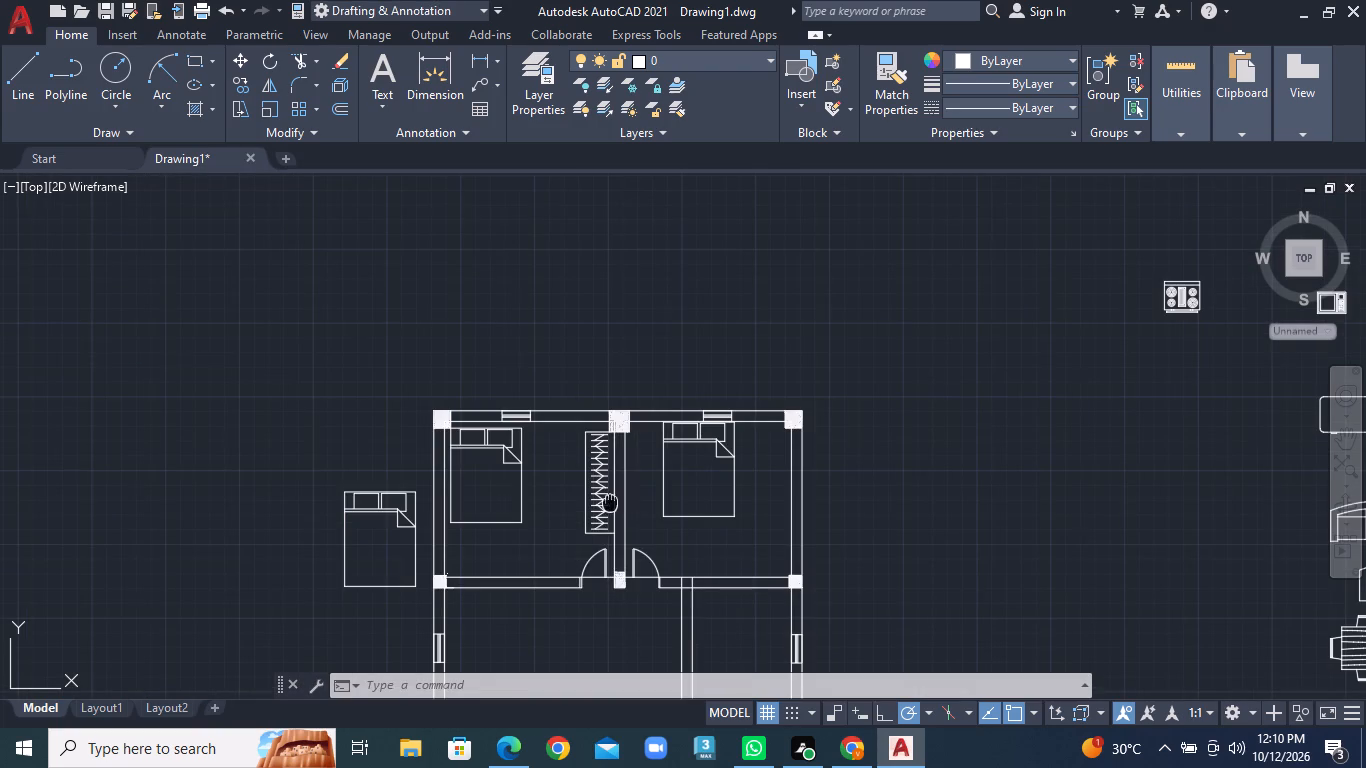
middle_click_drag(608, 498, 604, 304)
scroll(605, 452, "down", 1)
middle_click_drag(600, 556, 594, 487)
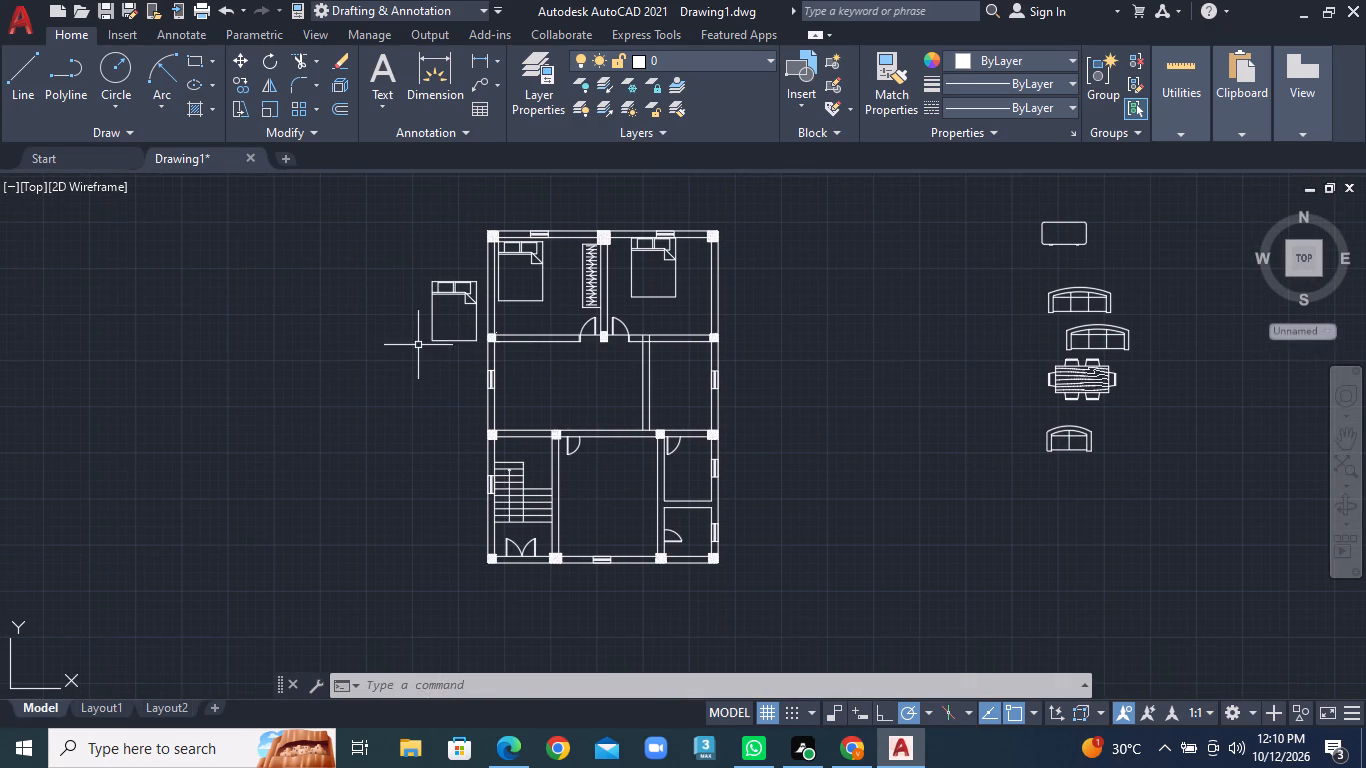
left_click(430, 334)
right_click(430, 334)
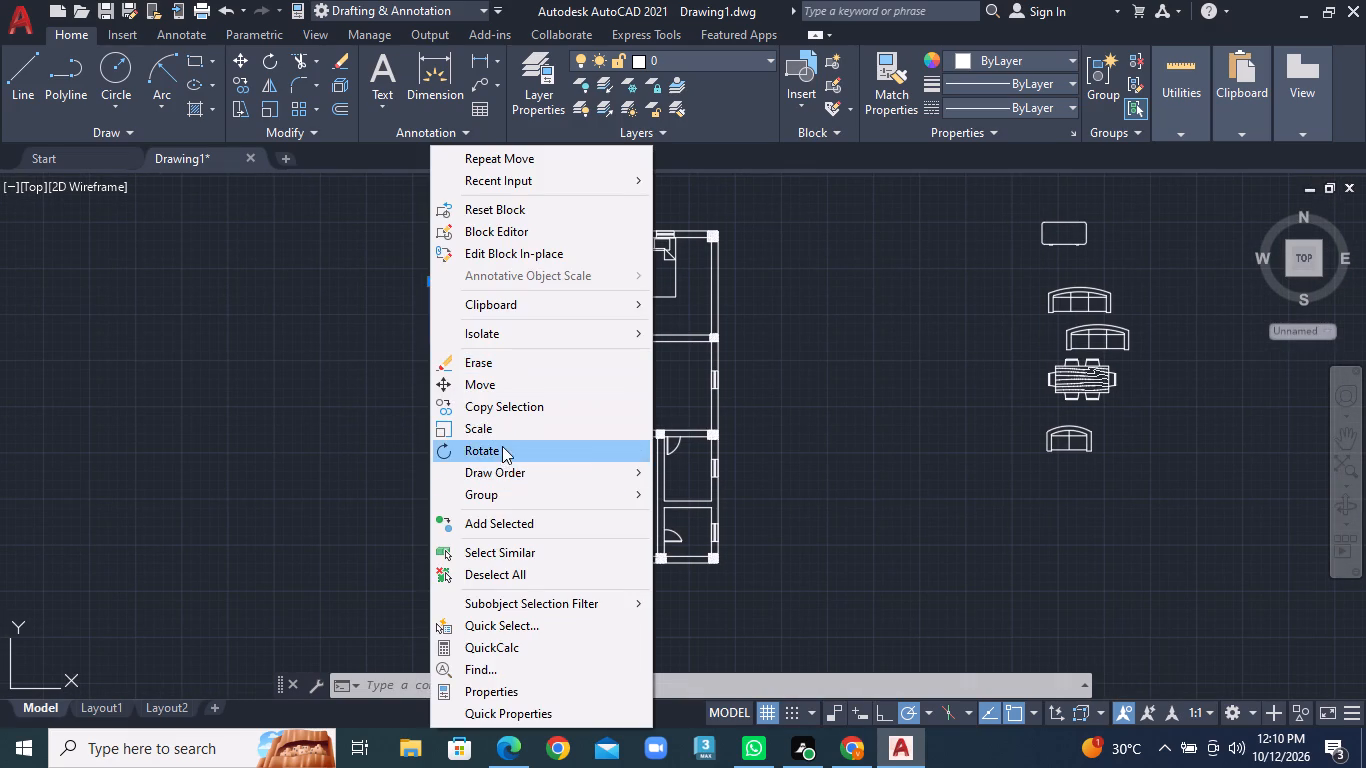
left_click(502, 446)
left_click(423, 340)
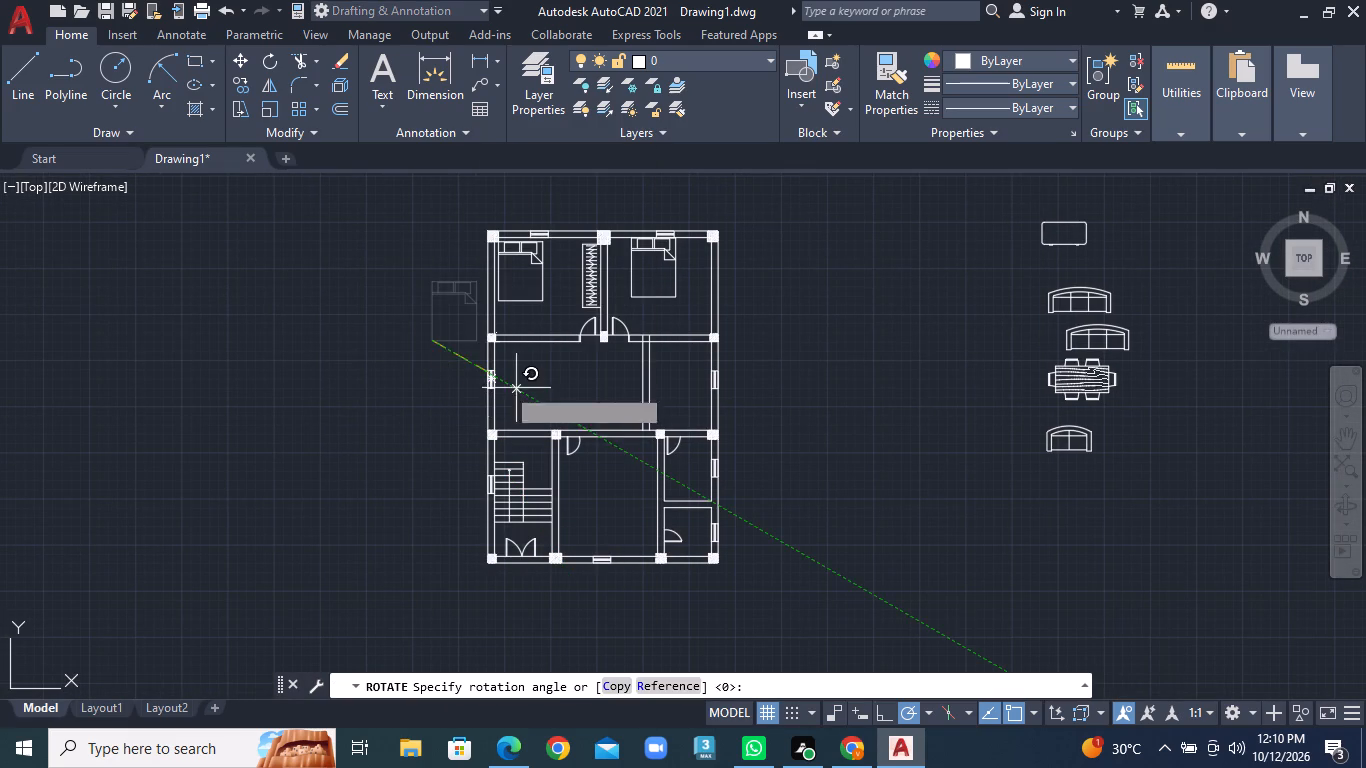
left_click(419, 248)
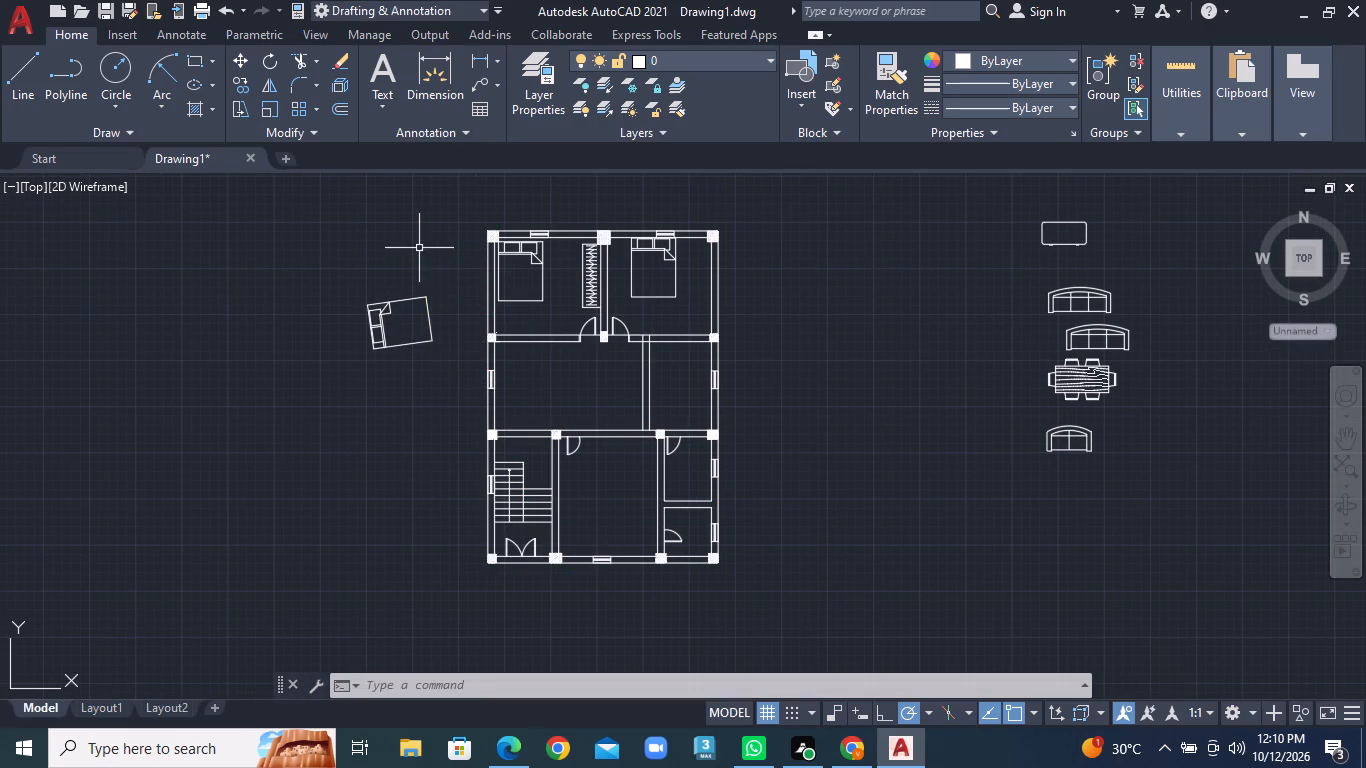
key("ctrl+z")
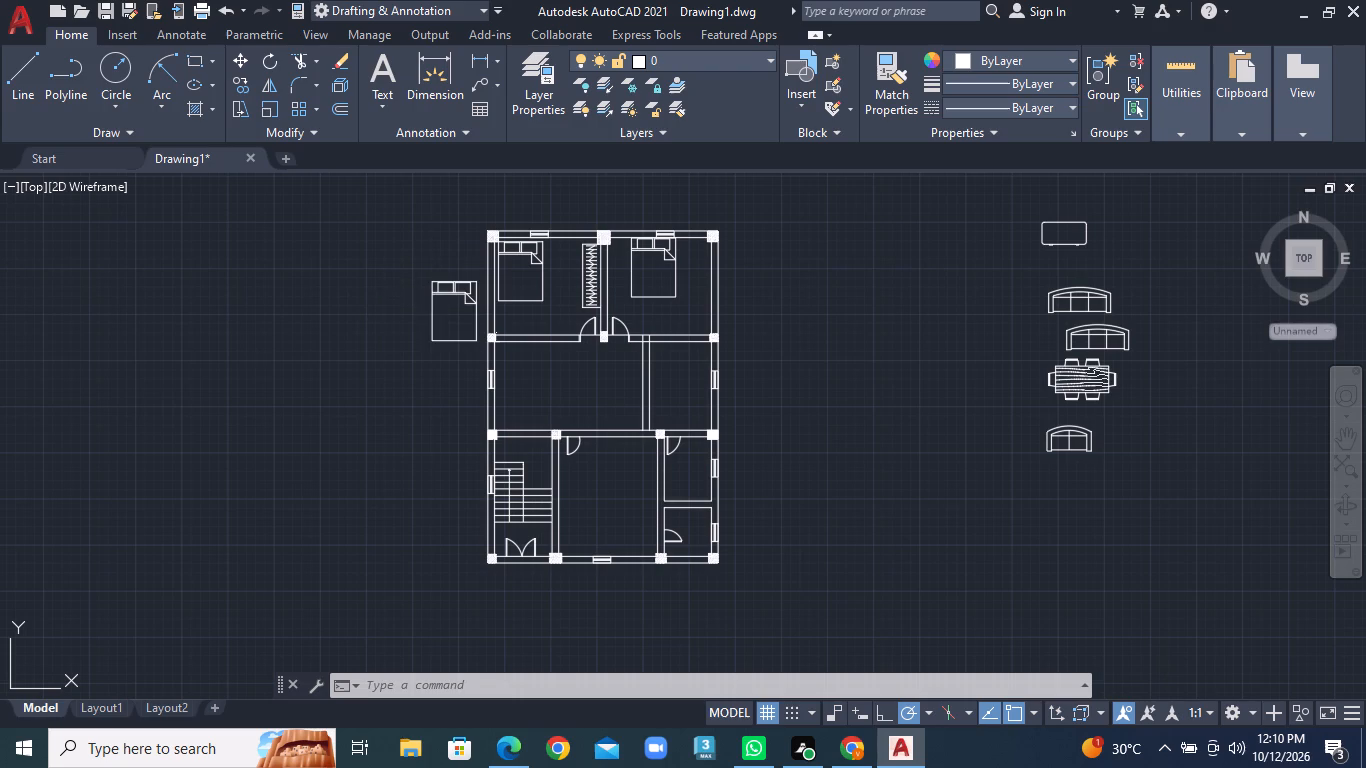
Rotate the last loose queen bed a quarter turn counterclockwise about its lower-left corner, with its head facing left.
left_click(432, 293)
right_click(432, 293)
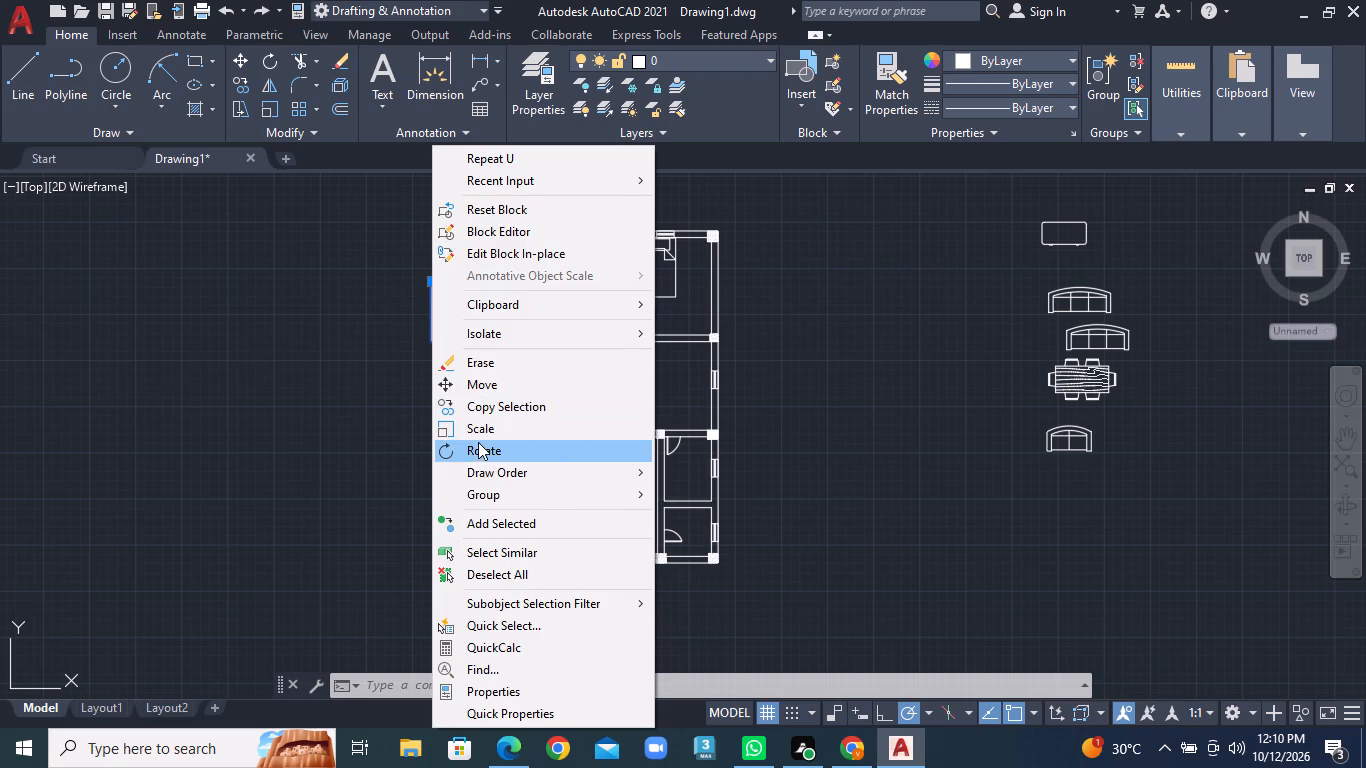
left_click(479, 446)
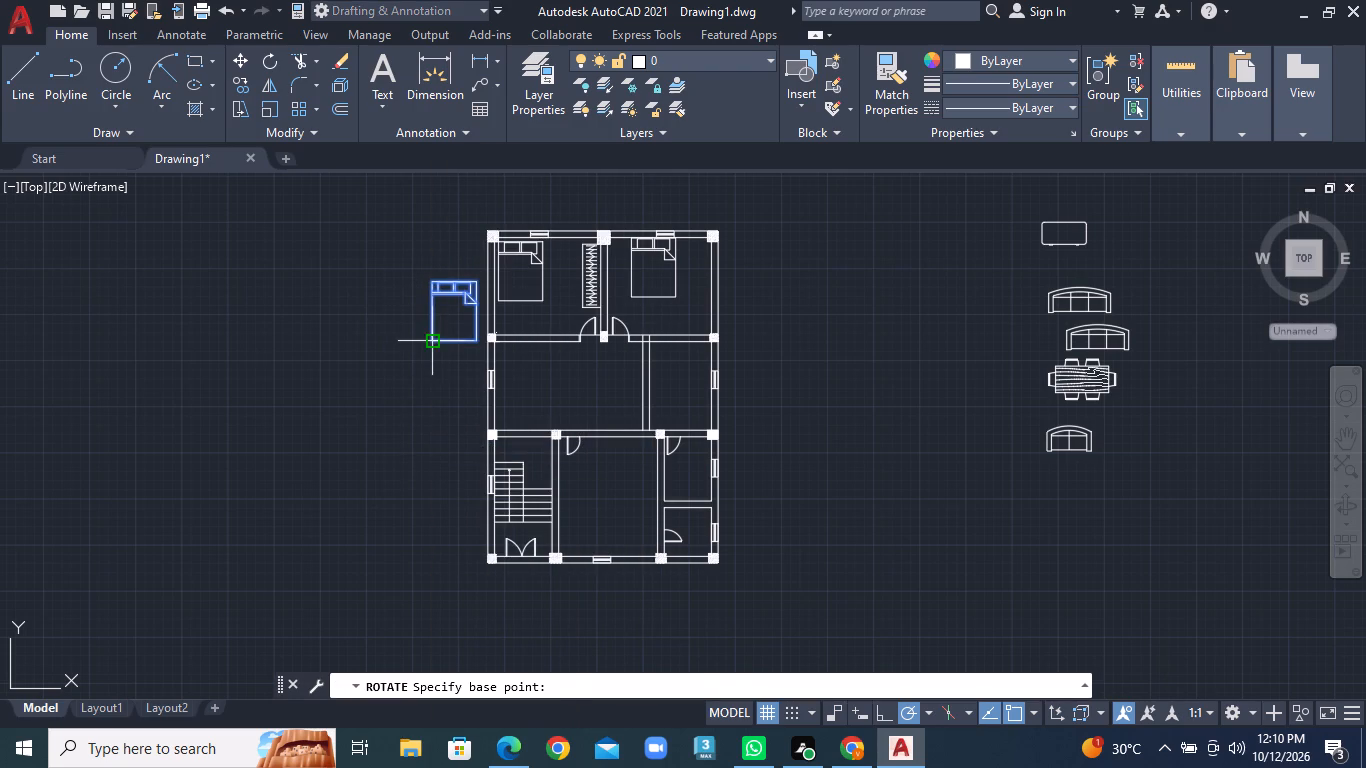
left_click(428, 341)
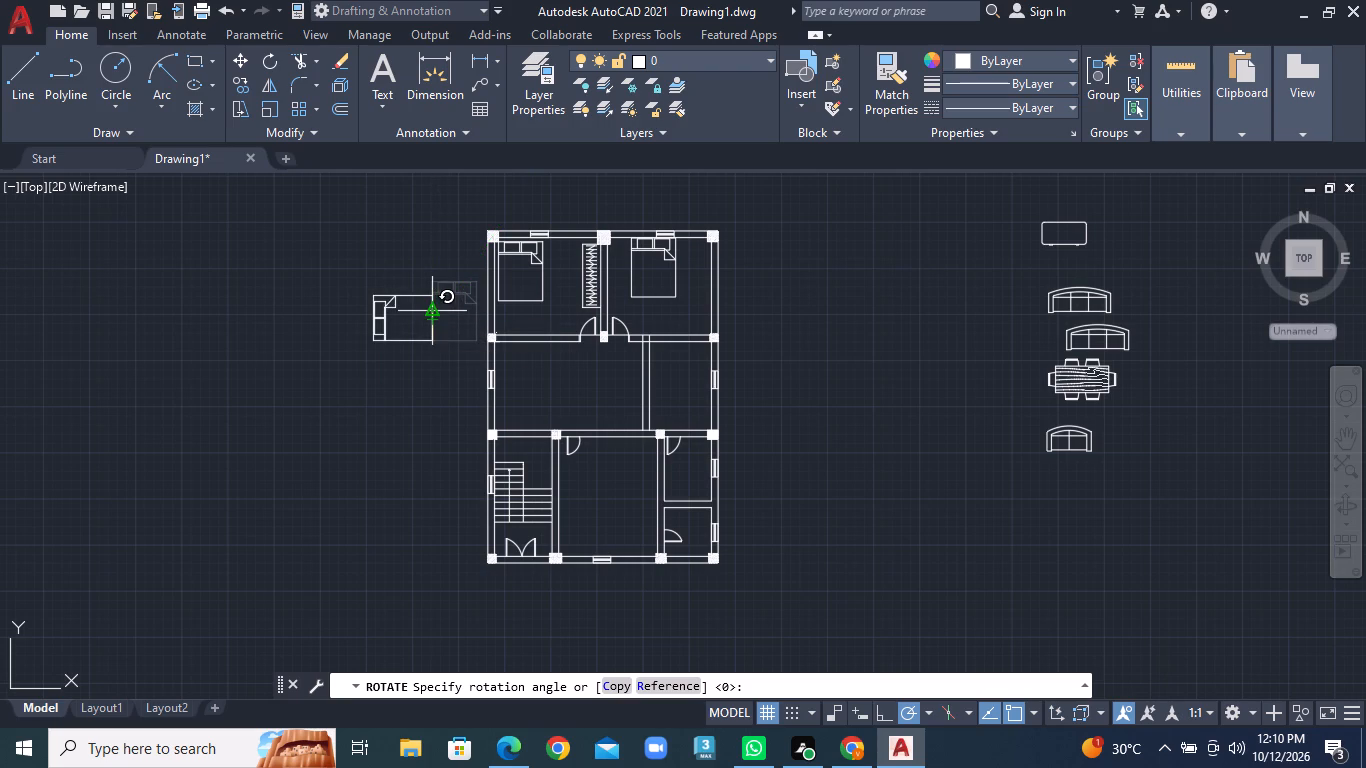
left_click(430, 311)
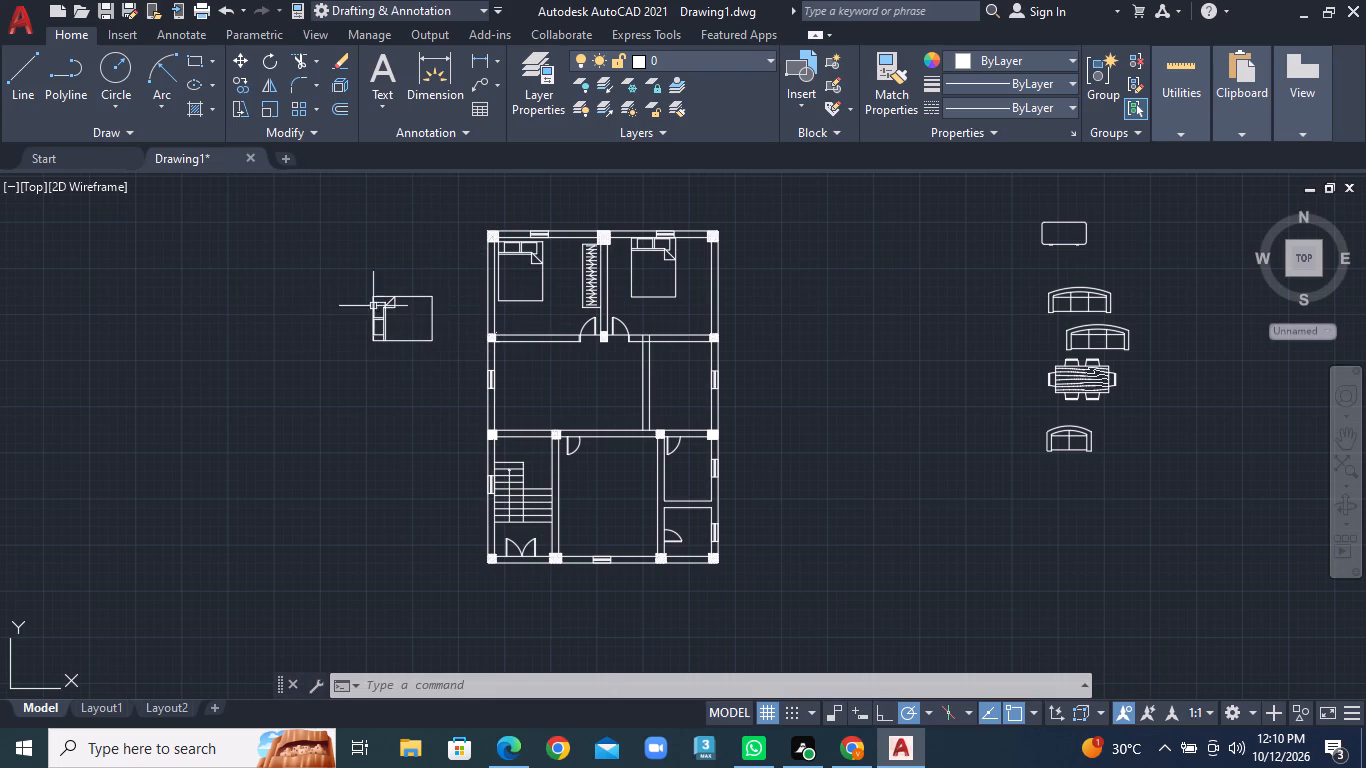
Move the rotated bed by its upper-left corner into the lower middle room, with its head against the wall beside the staircase.
left_click(383, 310)
right_click(383, 310)
left_click(434, 378)
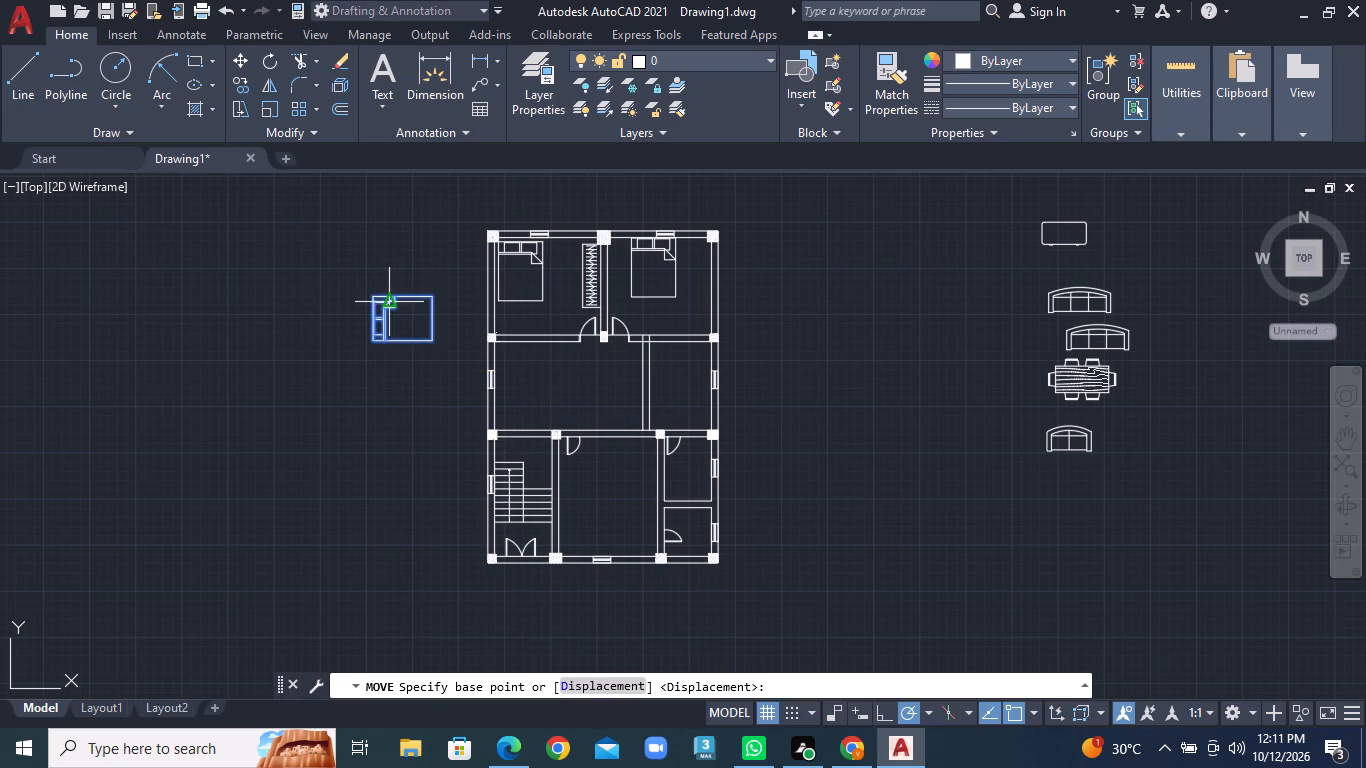
left_click(368, 294)
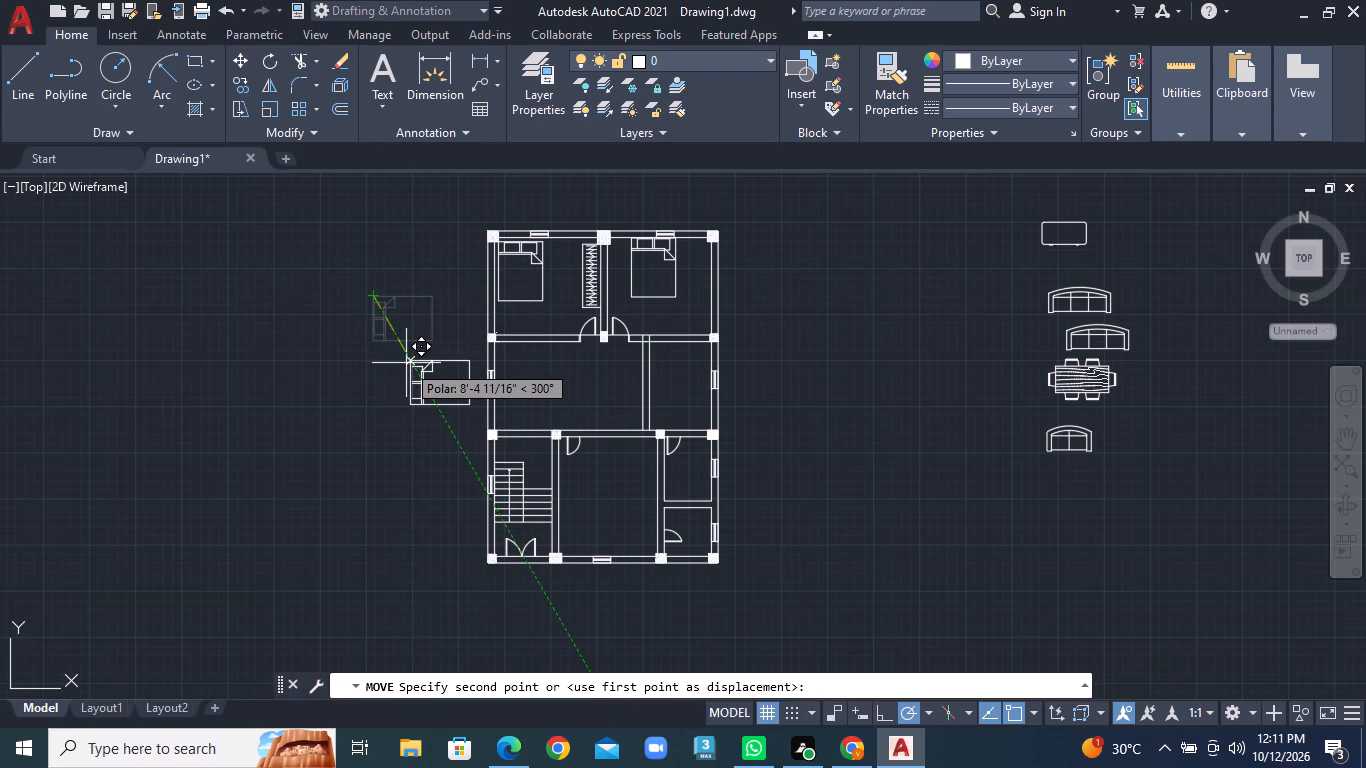
scroll(467, 451, "up", 1)
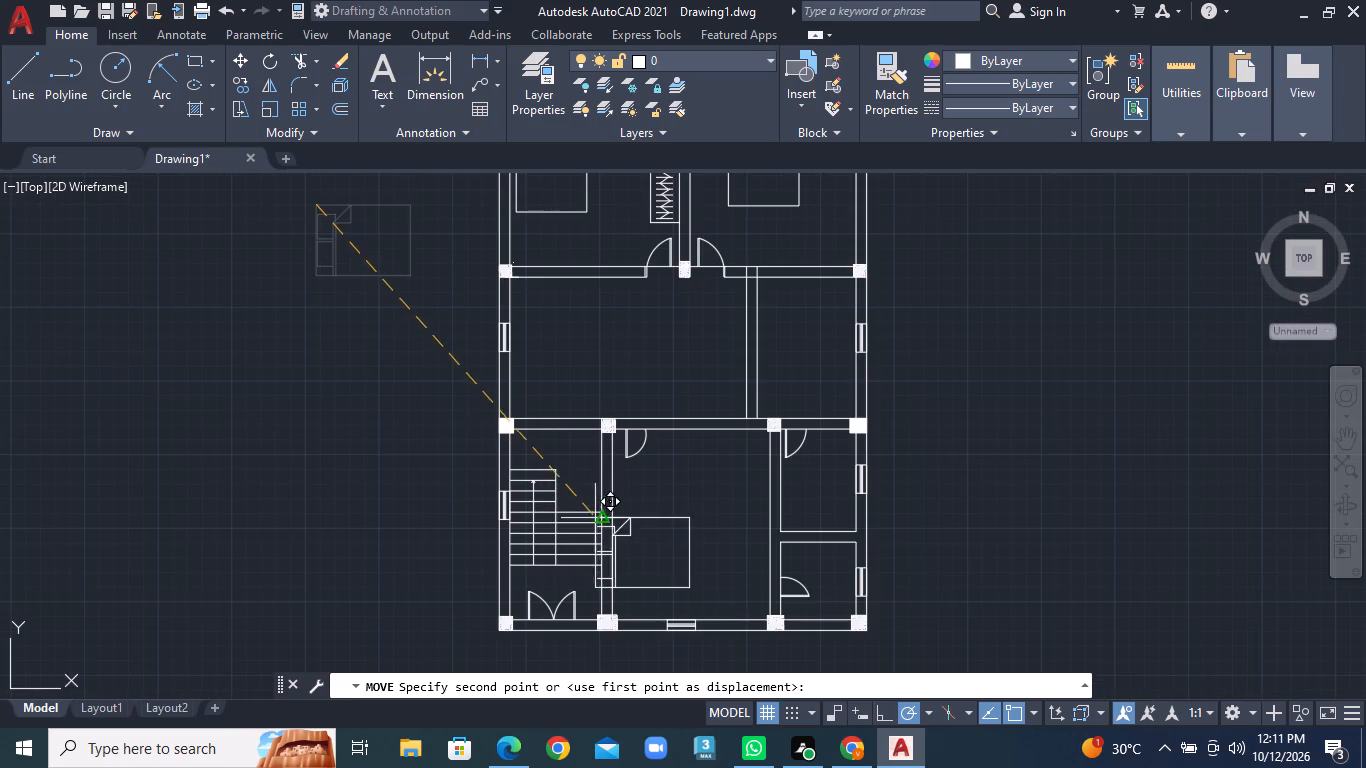
scroll(599, 522, "up", 1)
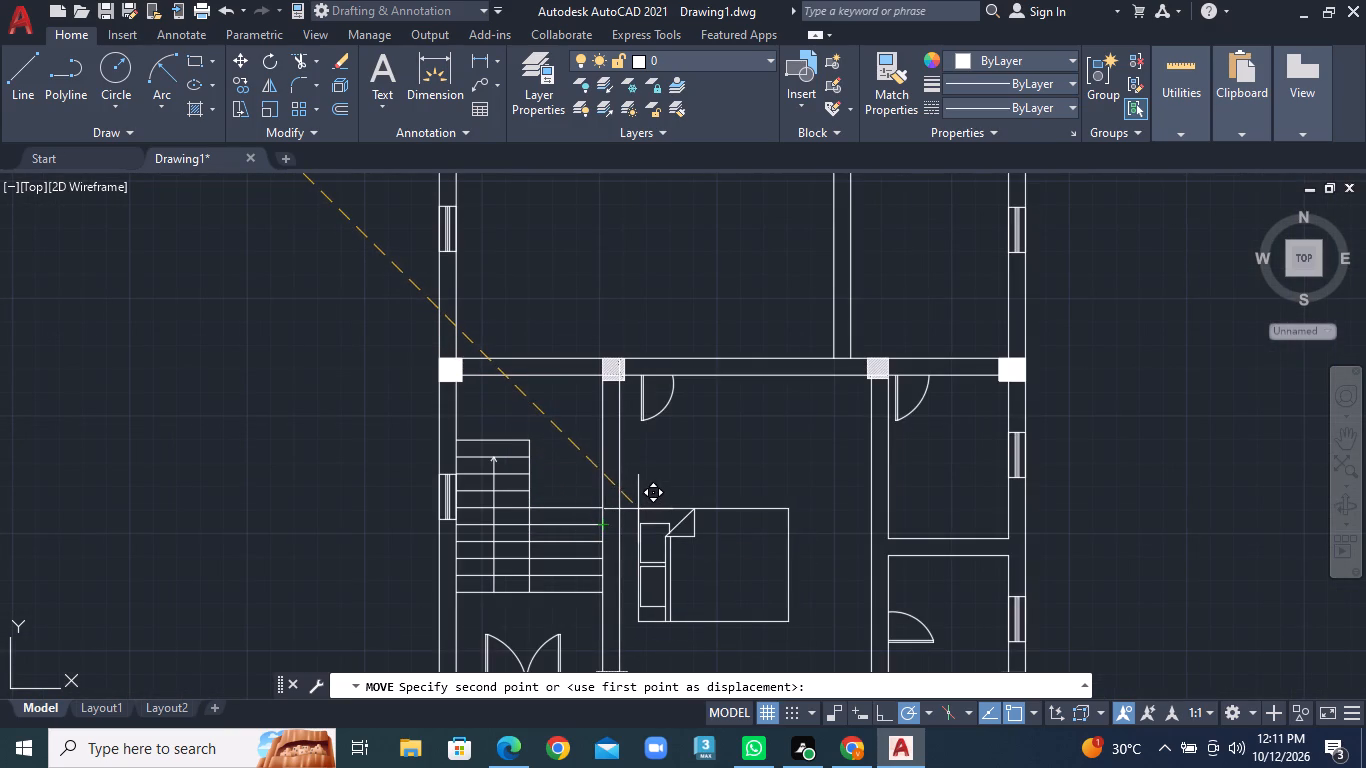
left_click(626, 519)
Start a line in the upper-right bedroom, in the free area between the bed and the right outer wall.
scroll(697, 532, "down", 1)
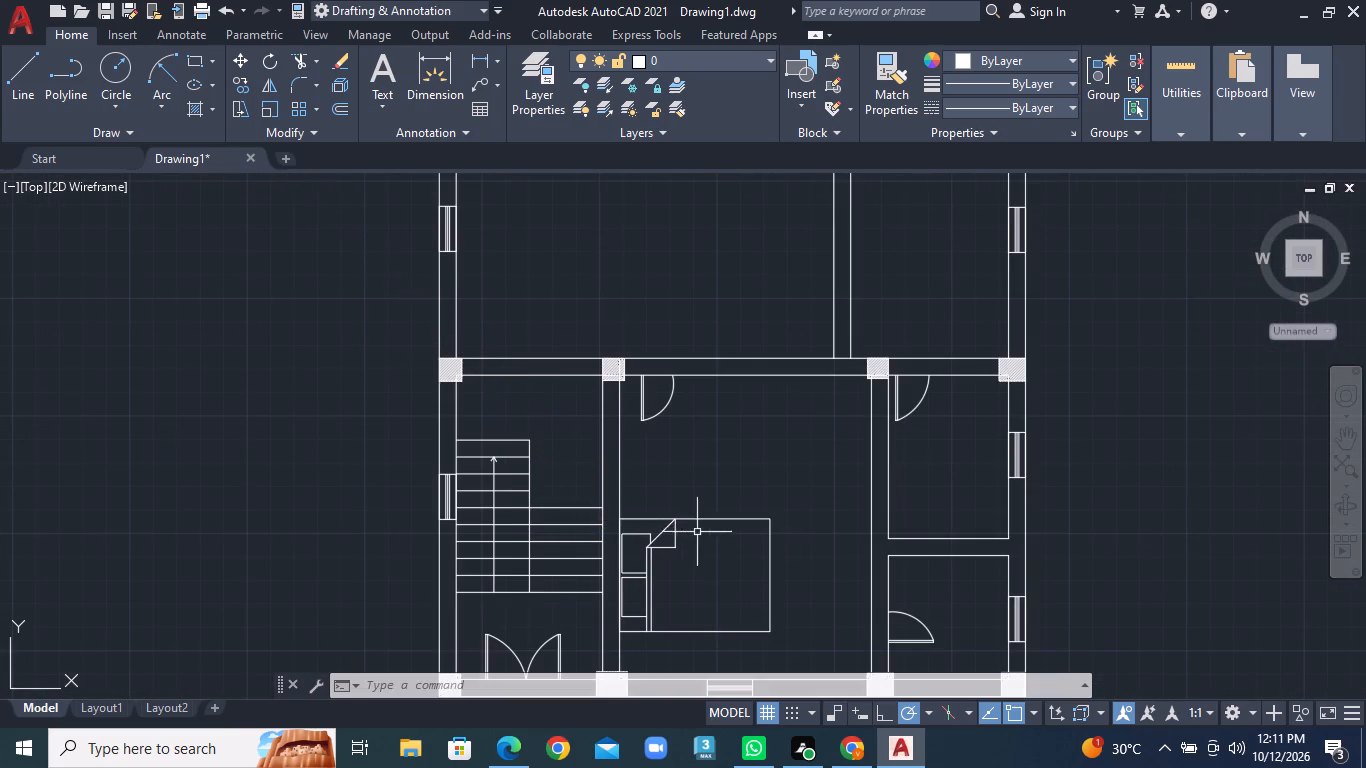
middle_click_drag(693, 544, 435, 515)
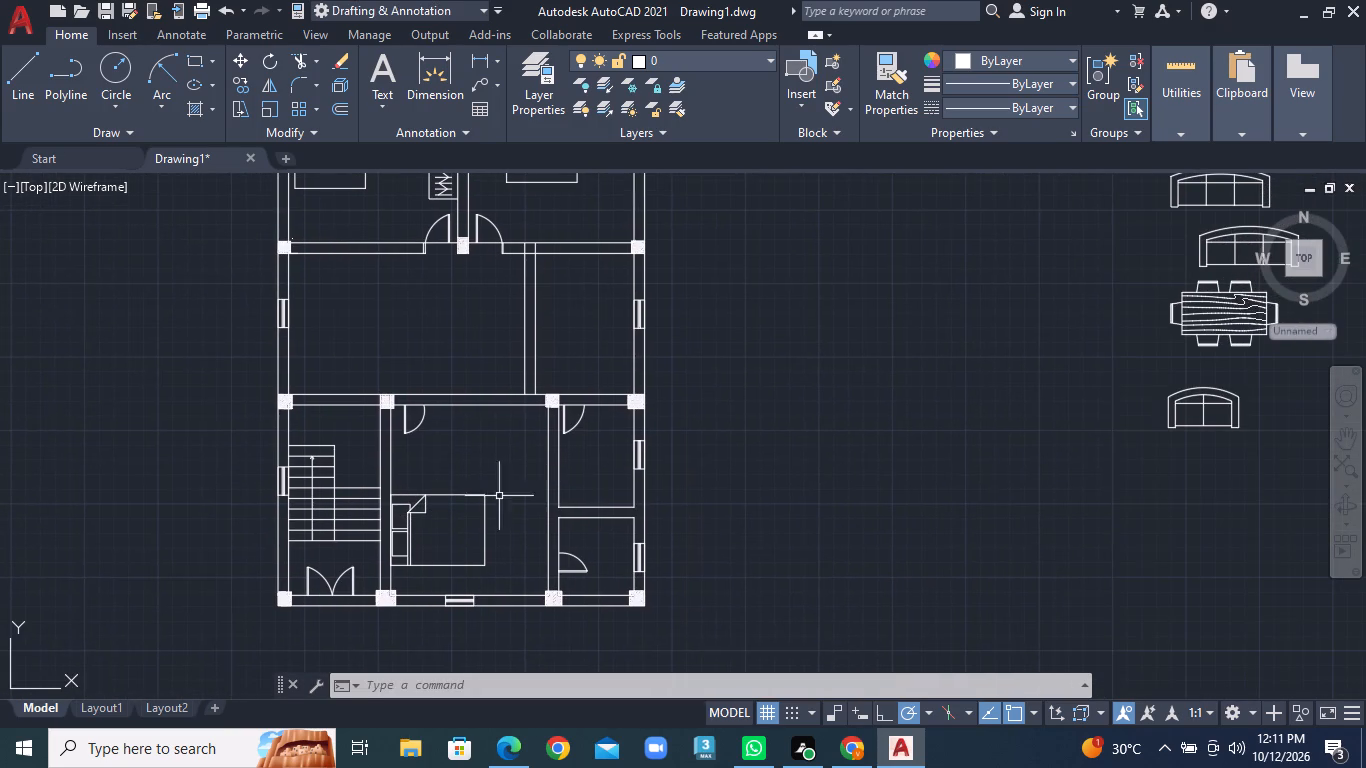
middle_click_drag(493, 432, 566, 640)
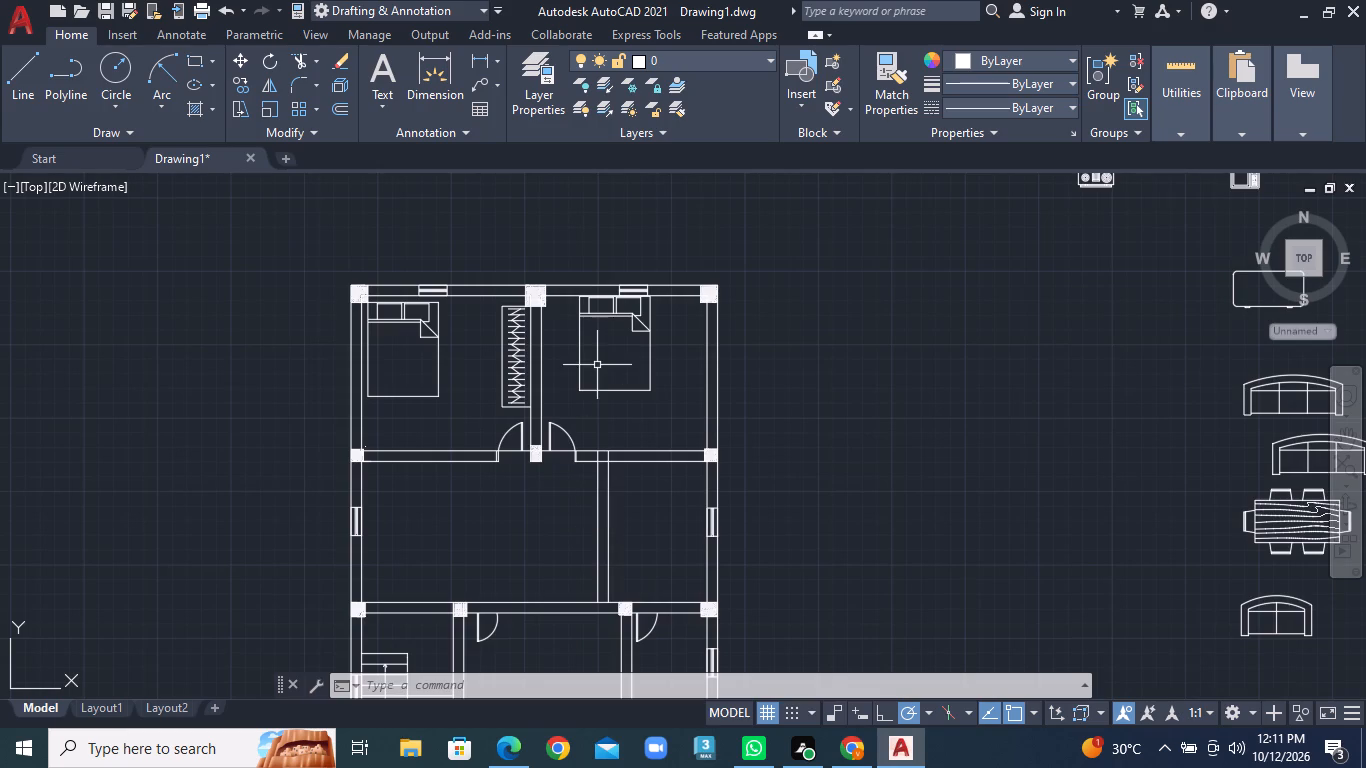
scroll(597, 364, "up", 1)
middle_click_drag(632, 357, 594, 508)
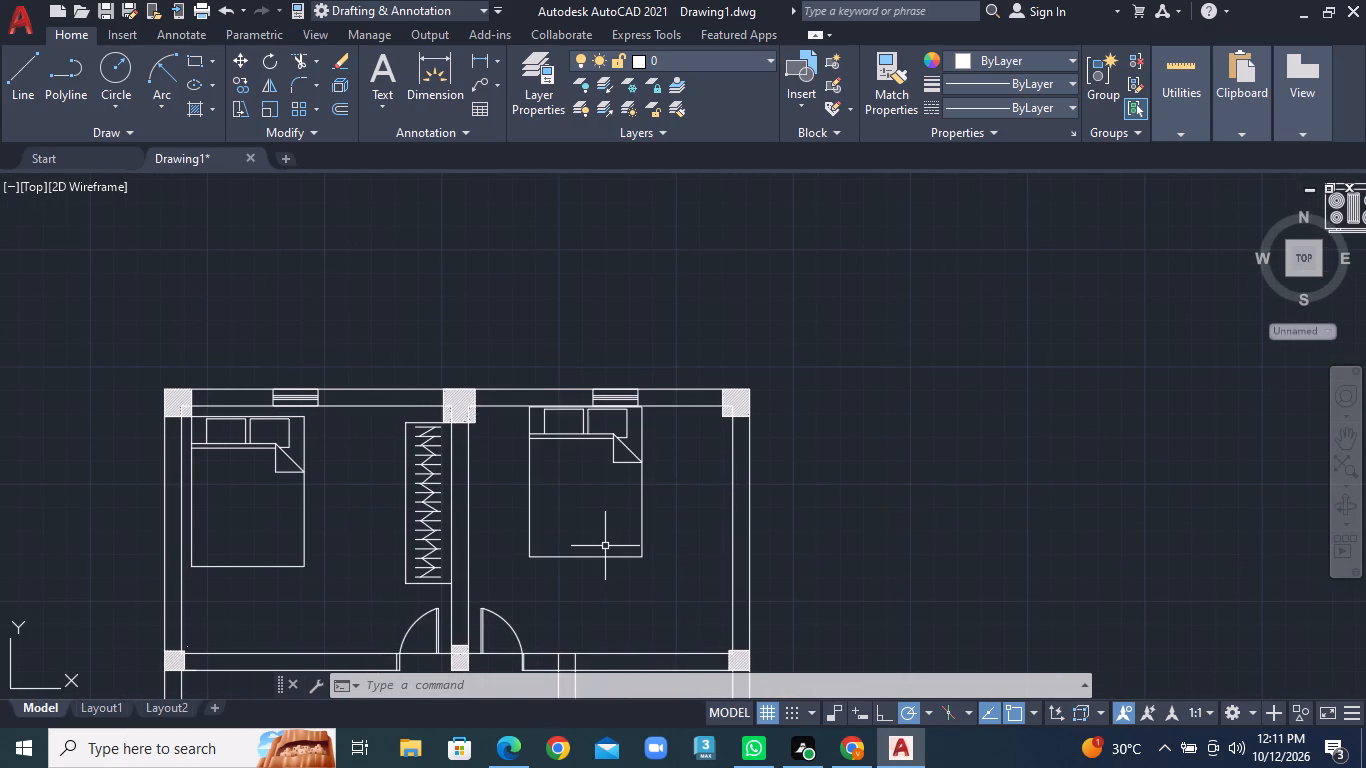
scroll(666, 432, "up", 2)
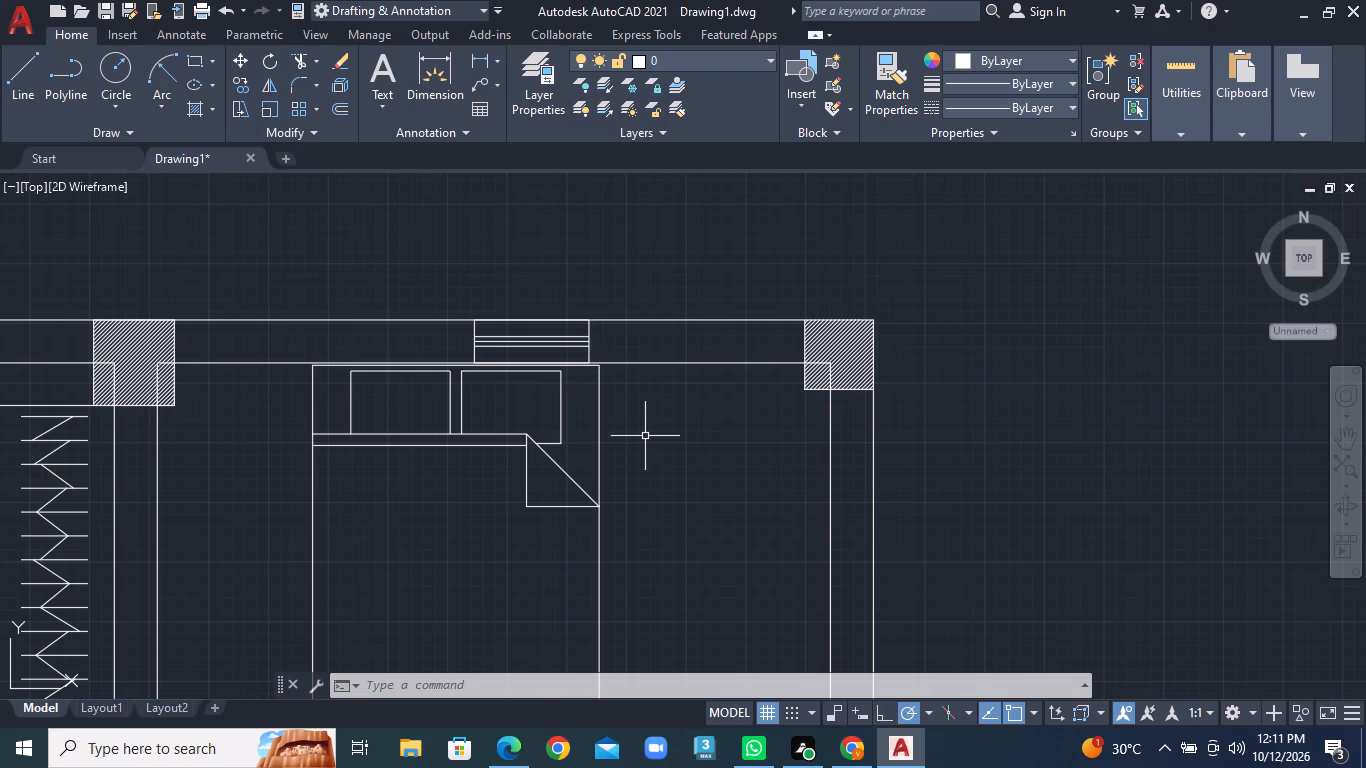
middle_click_drag(645, 436, 470, 514)
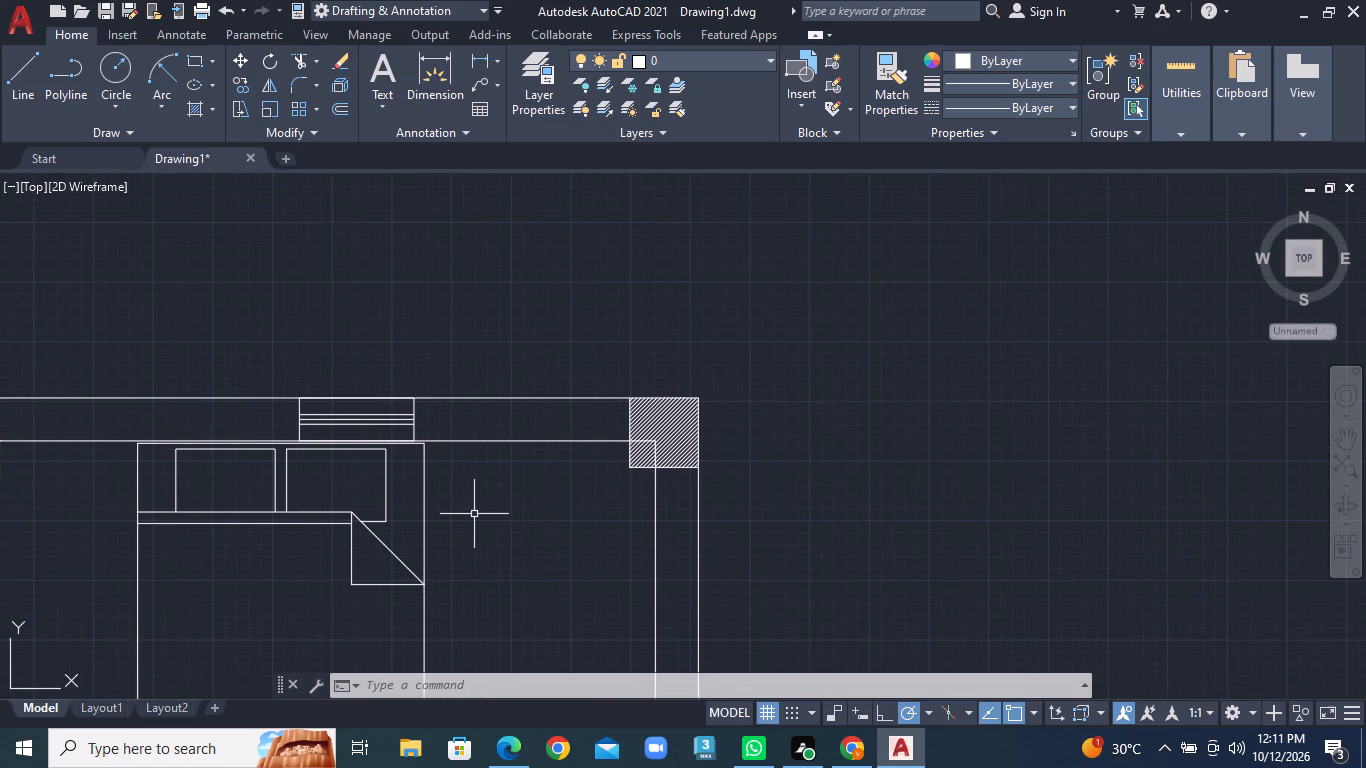
scroll(475, 515, "down", 1)
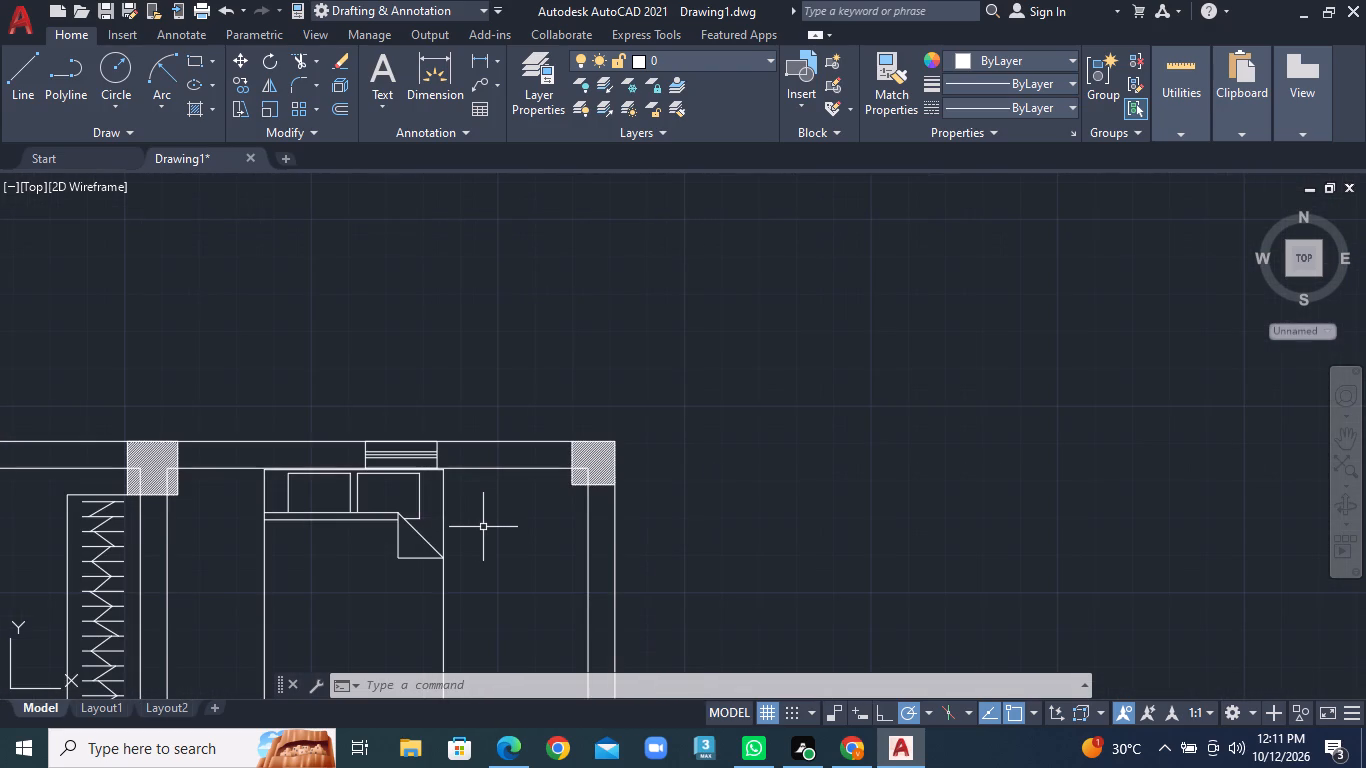
left_click(18, 92)
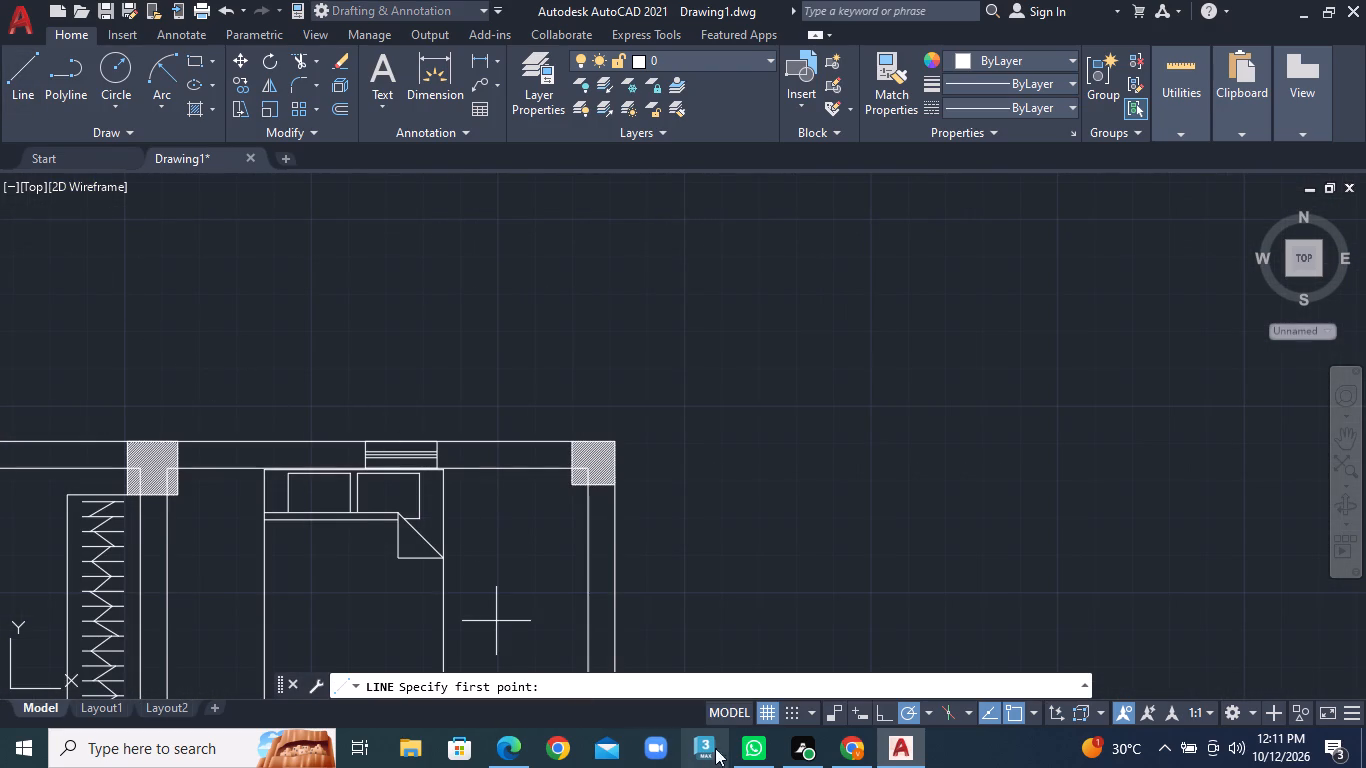
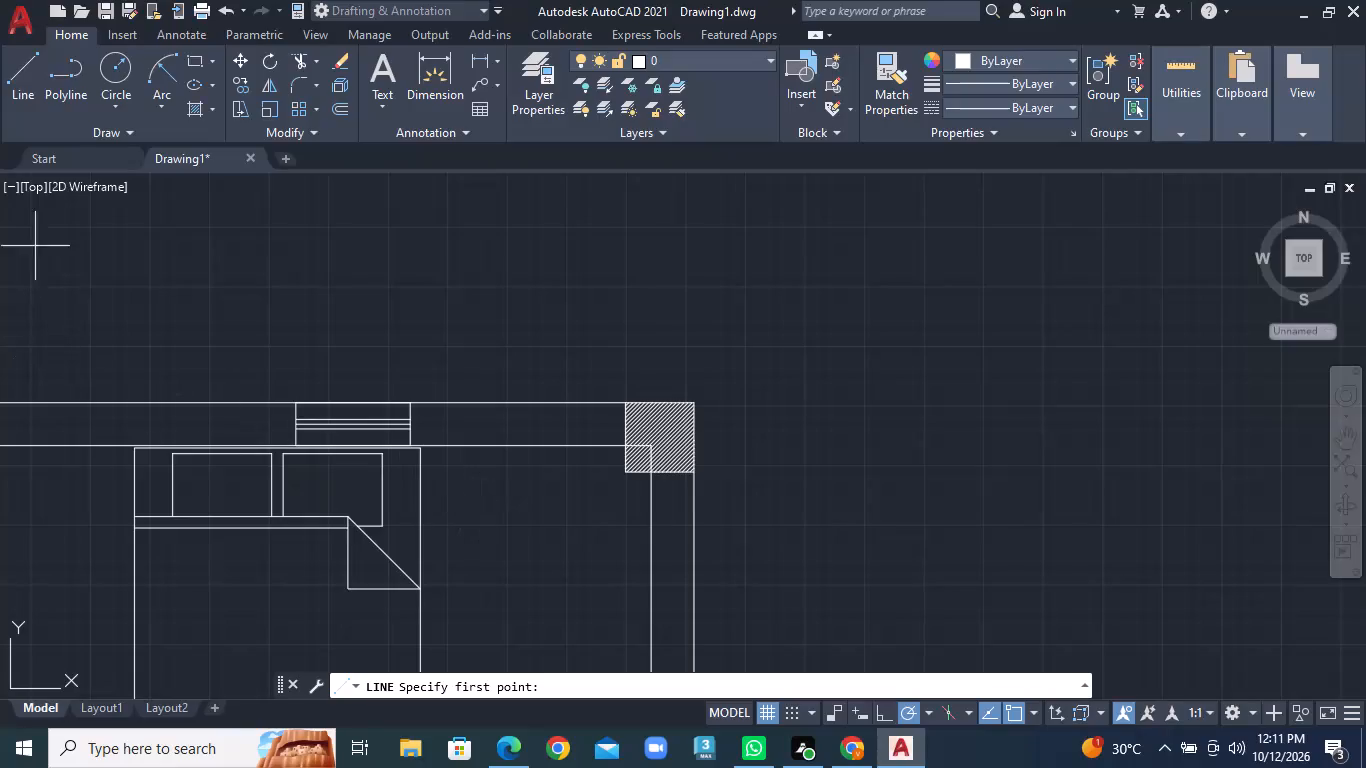
Draw a three-sided bedside table outline with lines against the bed's right edge in the upper-right bedroom, beside the pillows.
left_click(22, 85)
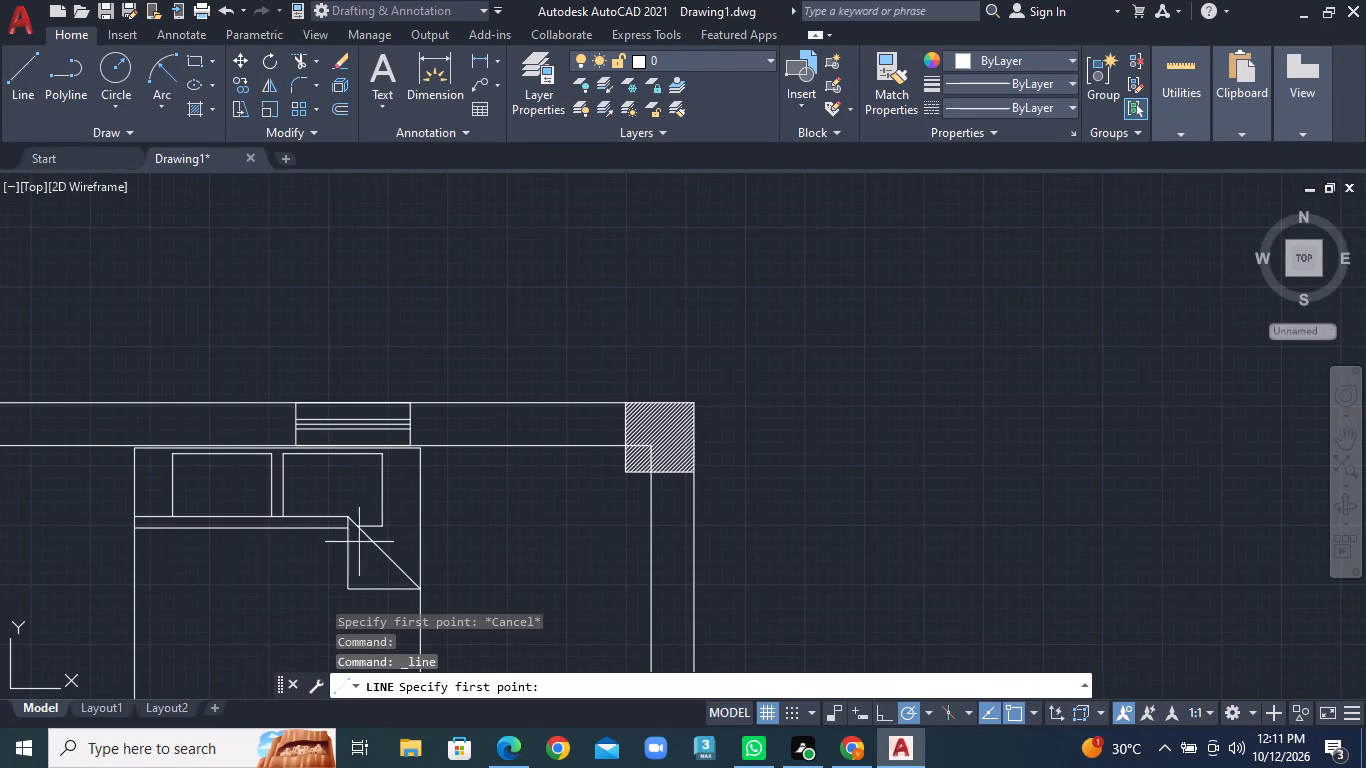
left_click(421, 493)
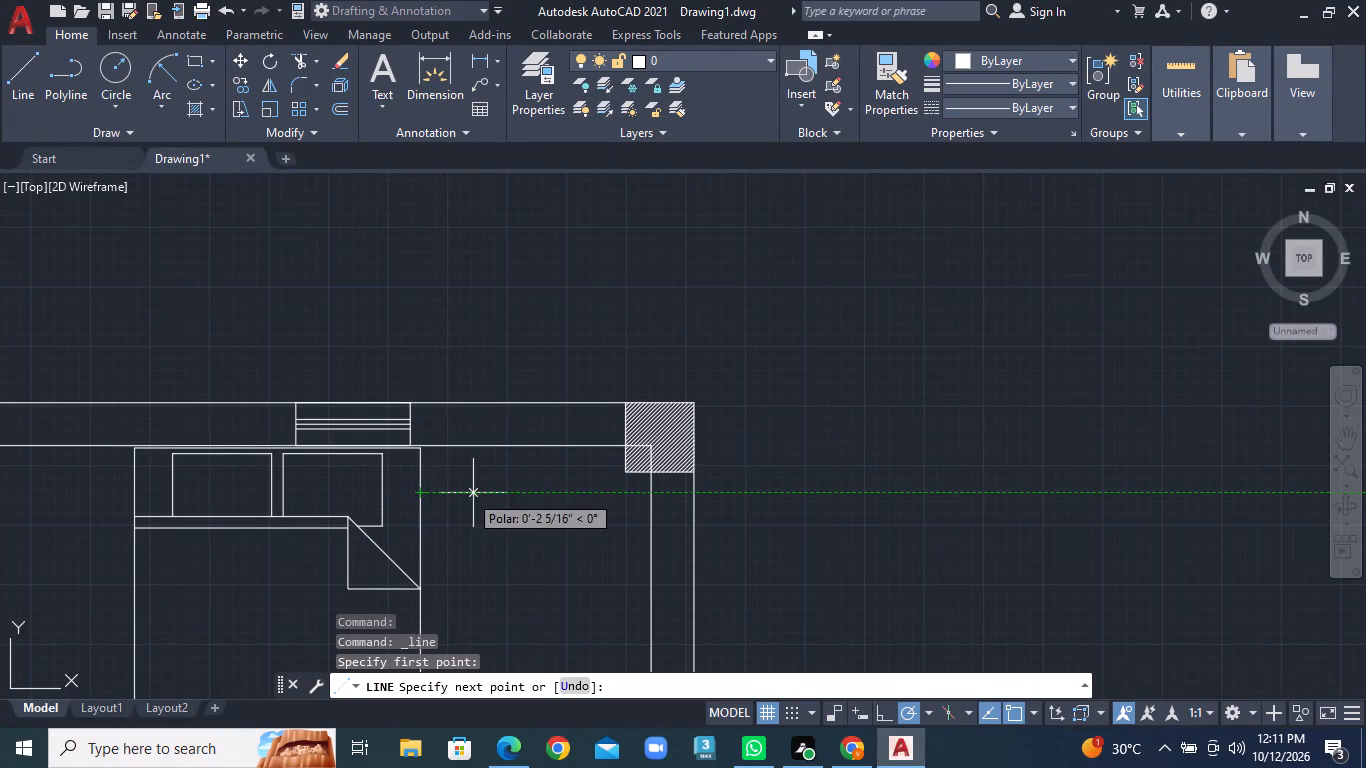
left_click(510, 493)
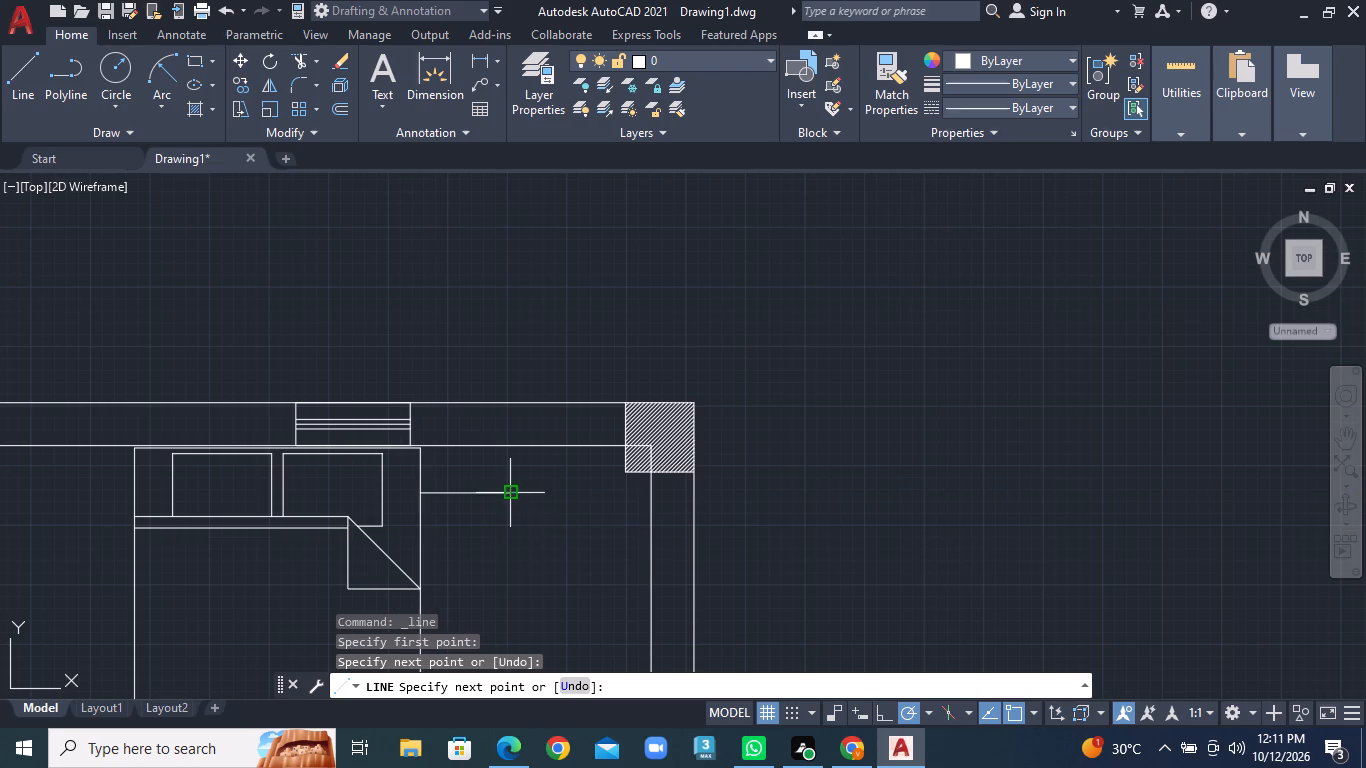
left_click(510, 585)
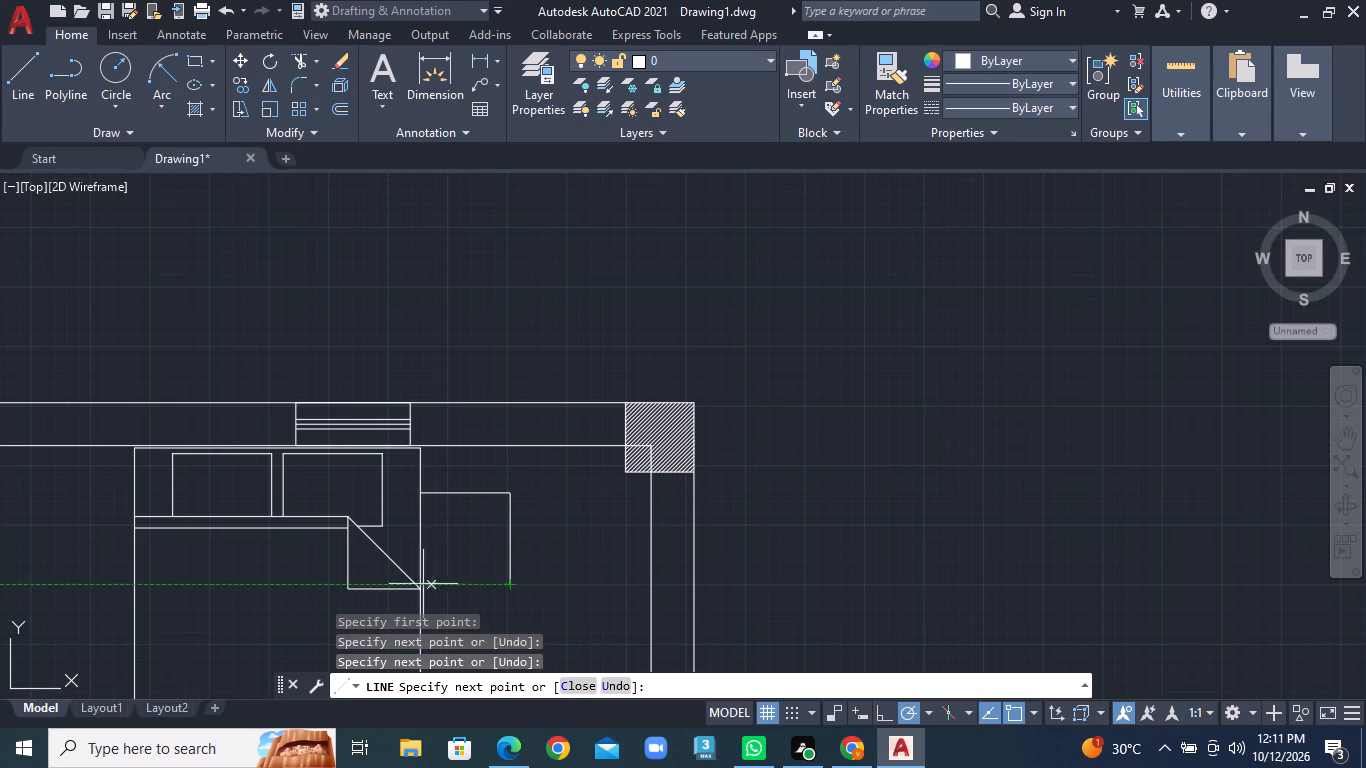
left_click(419, 584)
right_click(419, 584)
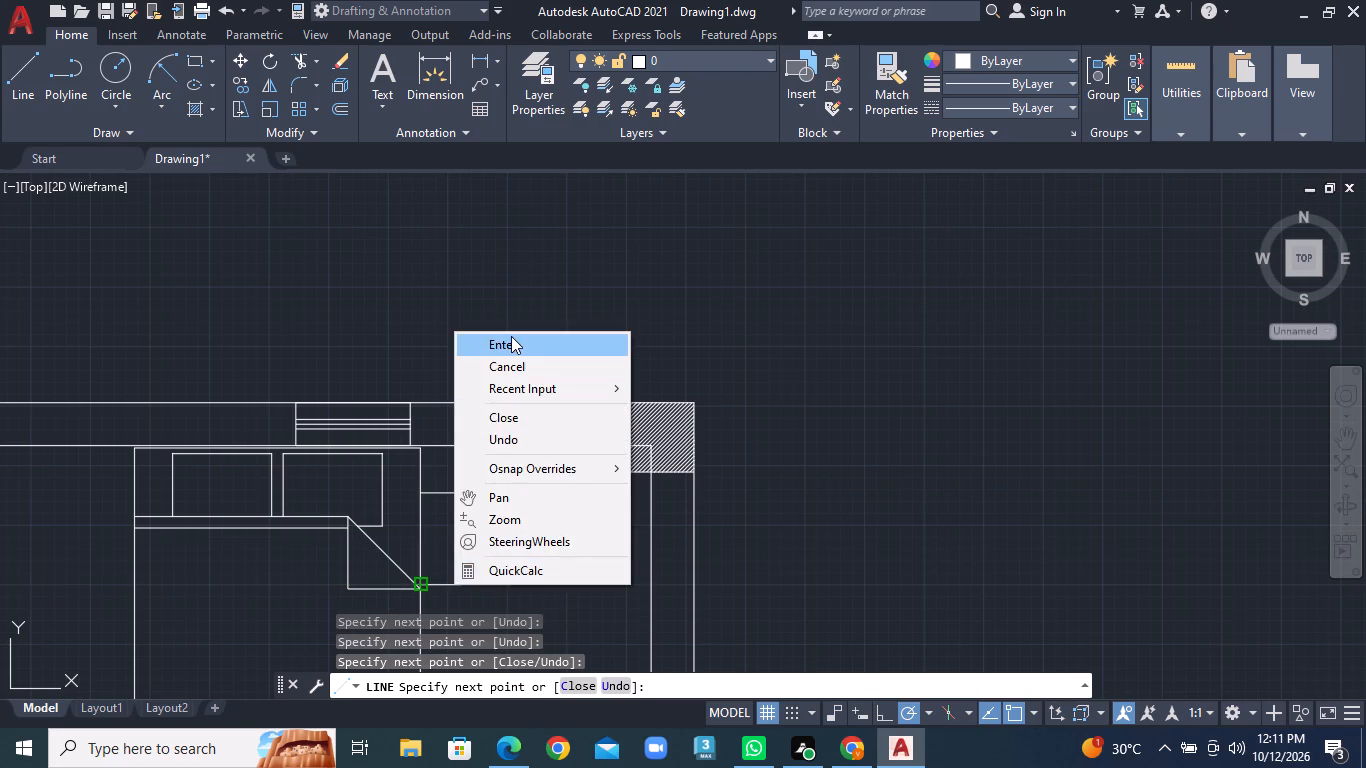
left_click(511, 338)
Draw a small circle of about 1 1/8" radius near the centre of the bedside table.
scroll(495, 532, "up", 2)
middle_click_drag(496, 543, 686, 431)
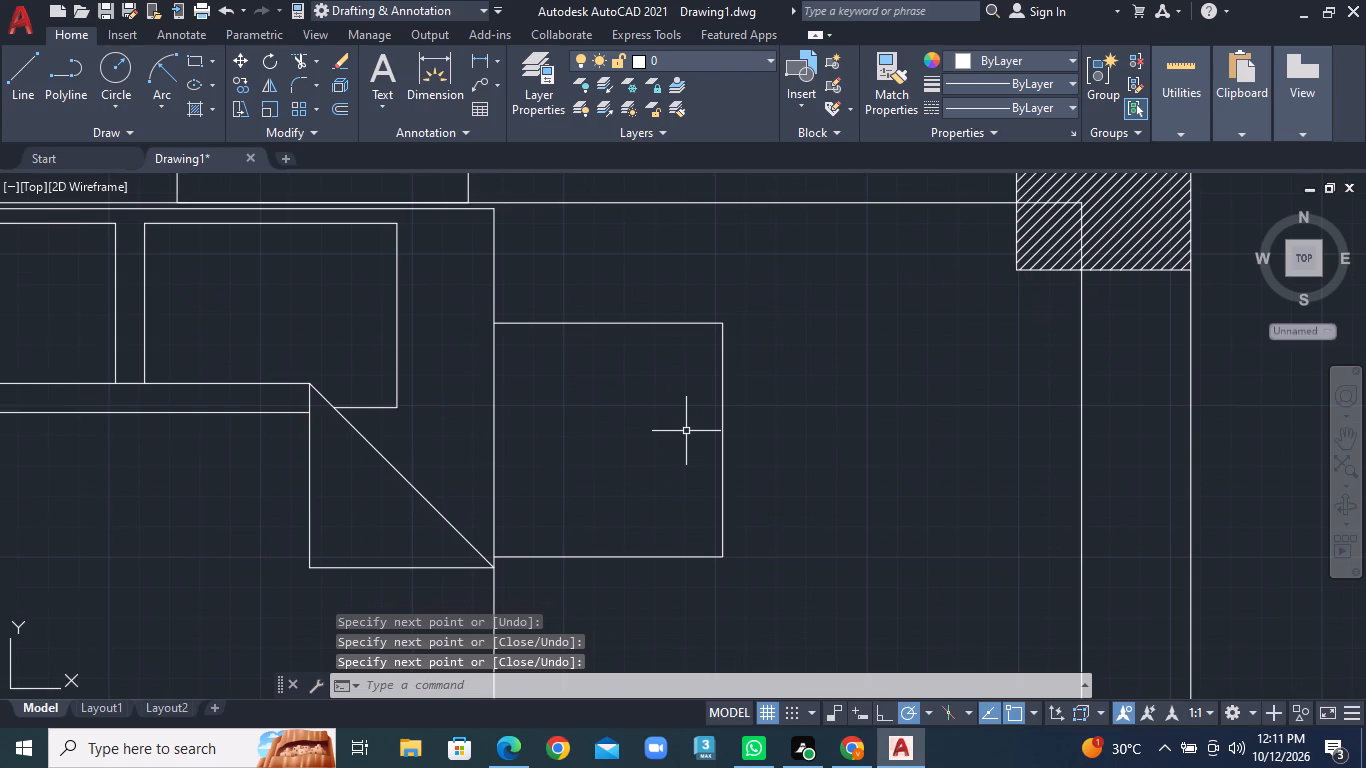
left_click(120, 107)
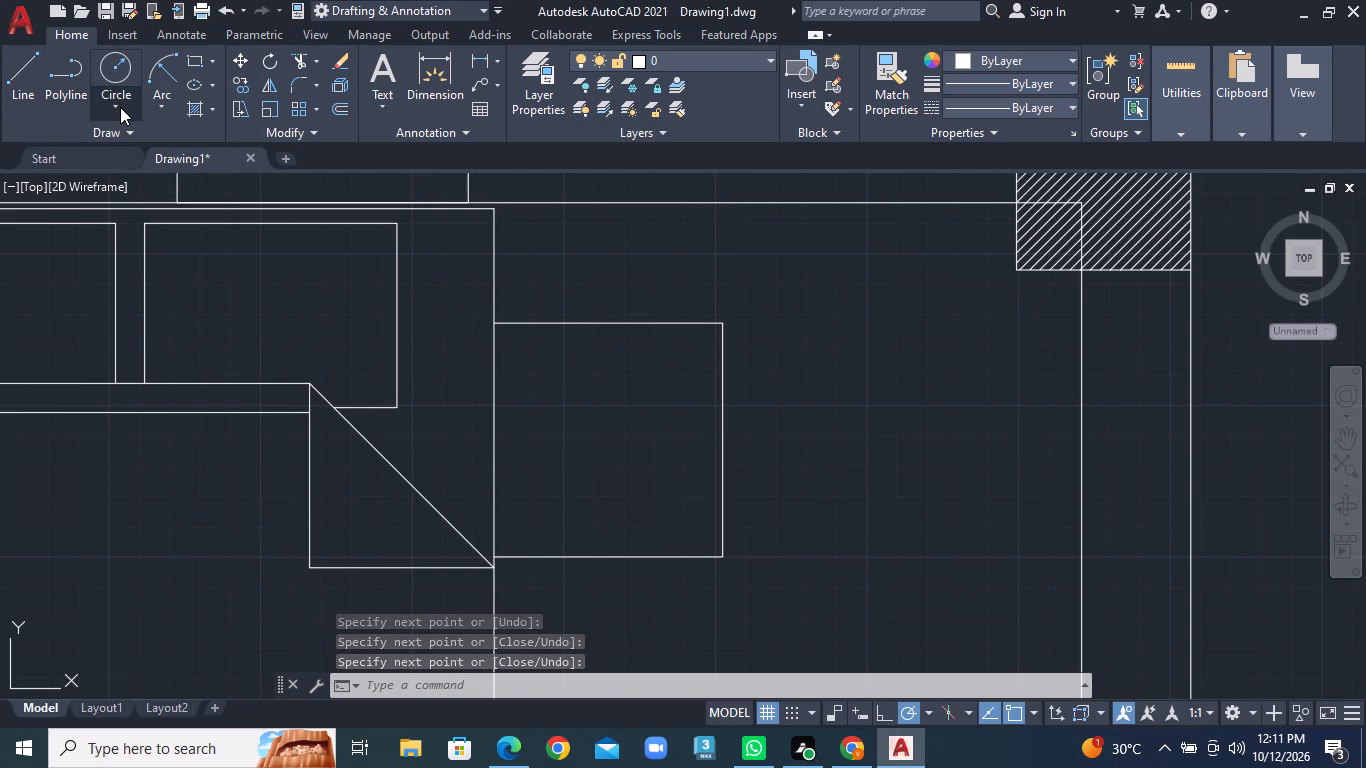
left_click(139, 137)
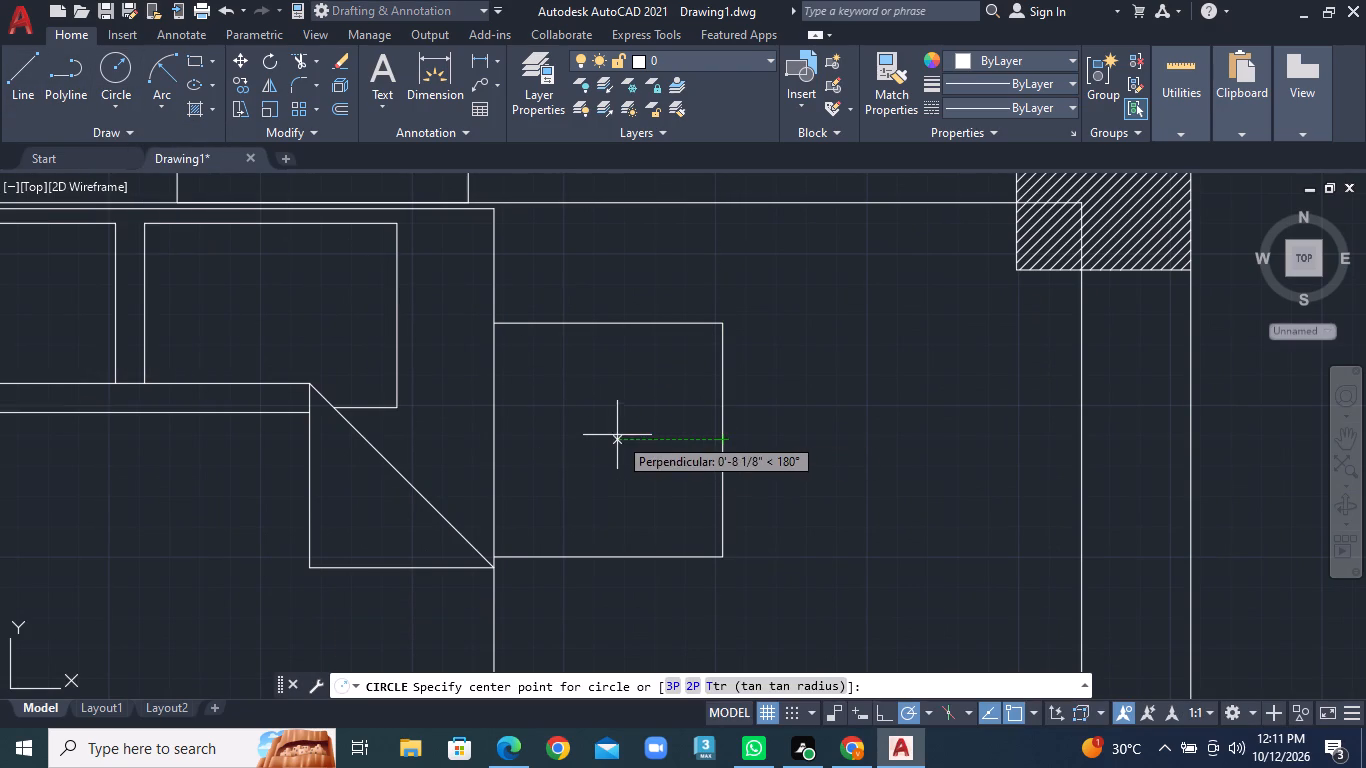
left_click(612, 433)
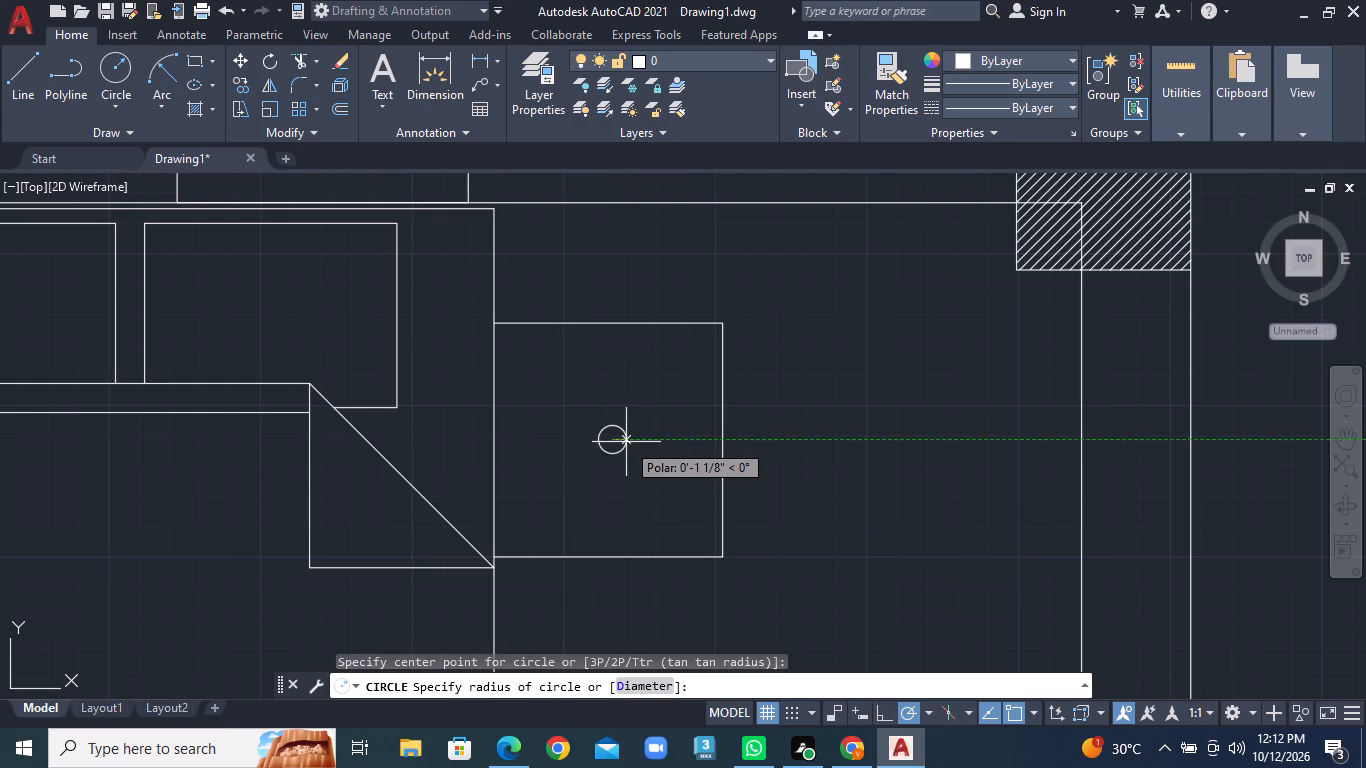
left_click(626, 442)
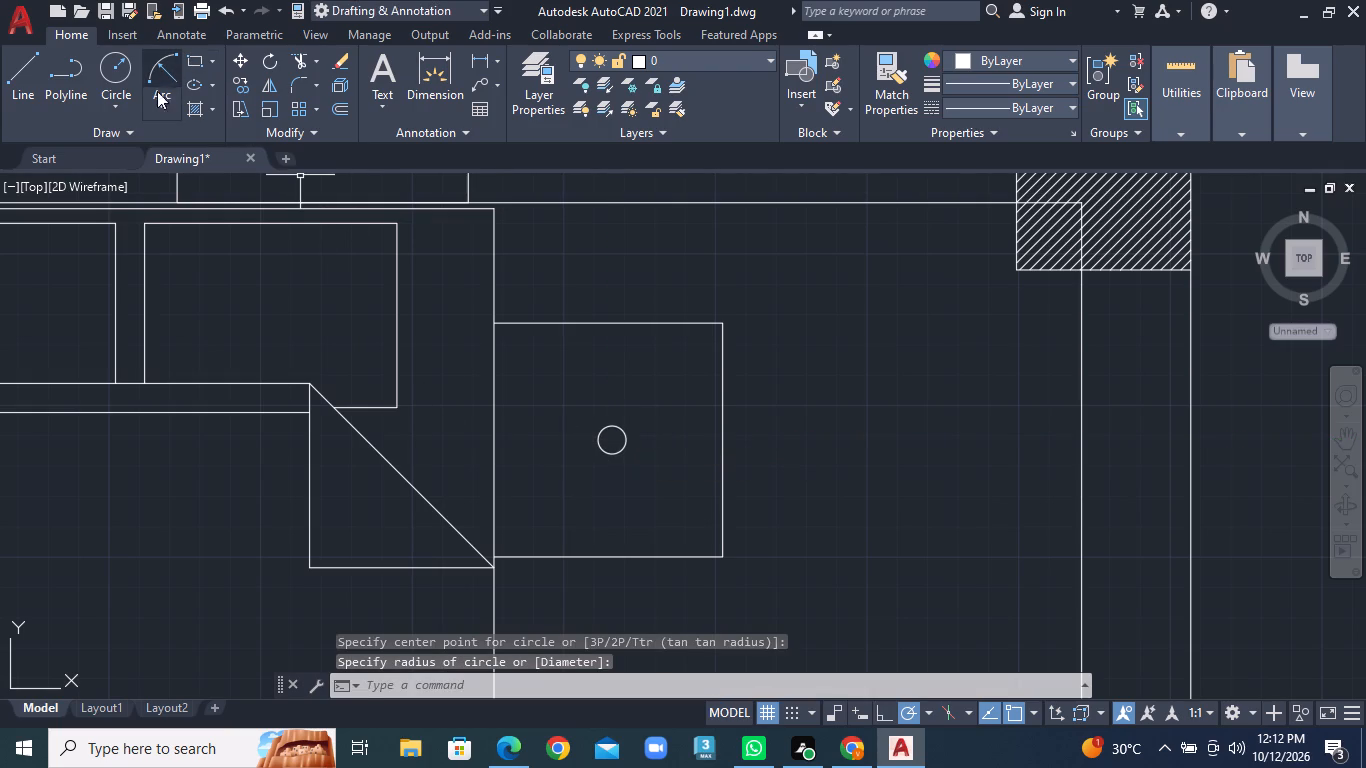
Draw two opposing Start, End, Radius arcs that form a pointed upright petal on the top of the circle.
left_click(169, 105)
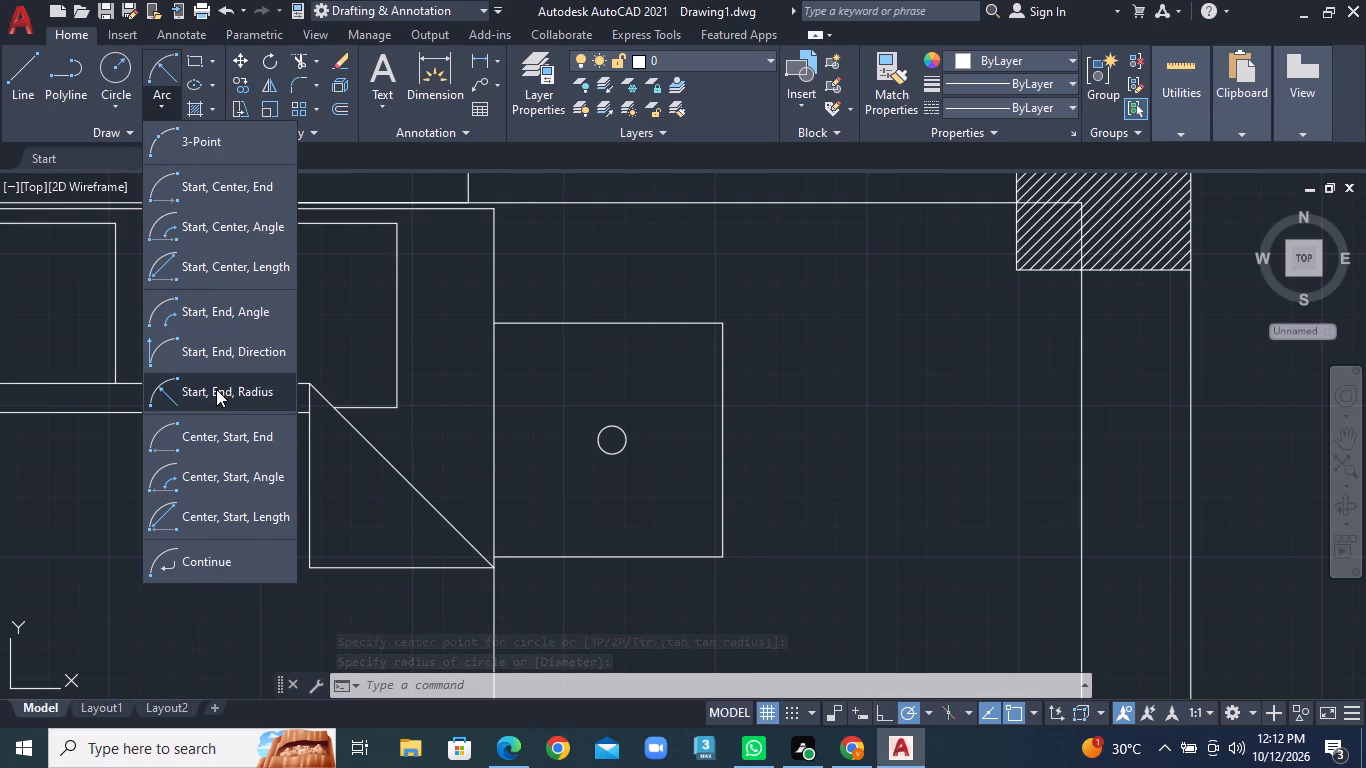
left_click(217, 388)
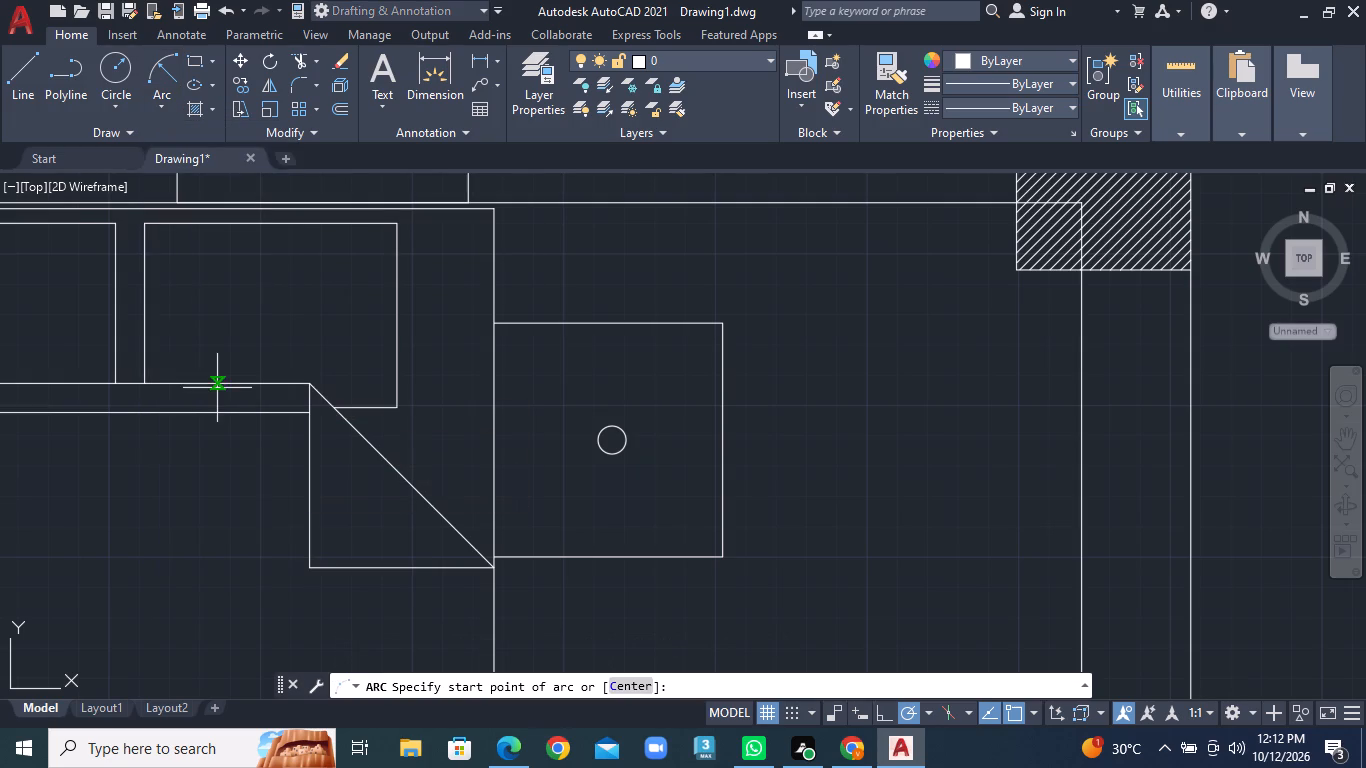
left_click(612, 425)
left_click(612, 382)
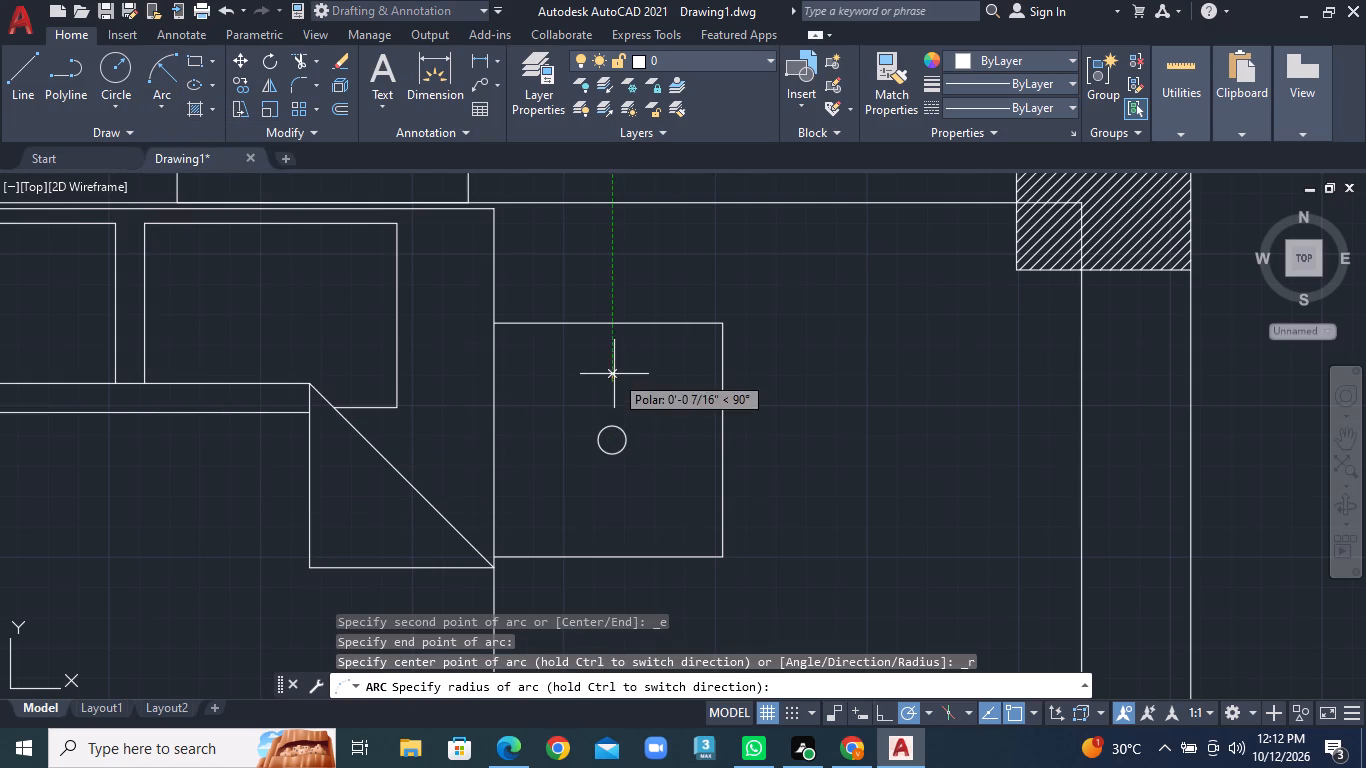
left_click(617, 428)
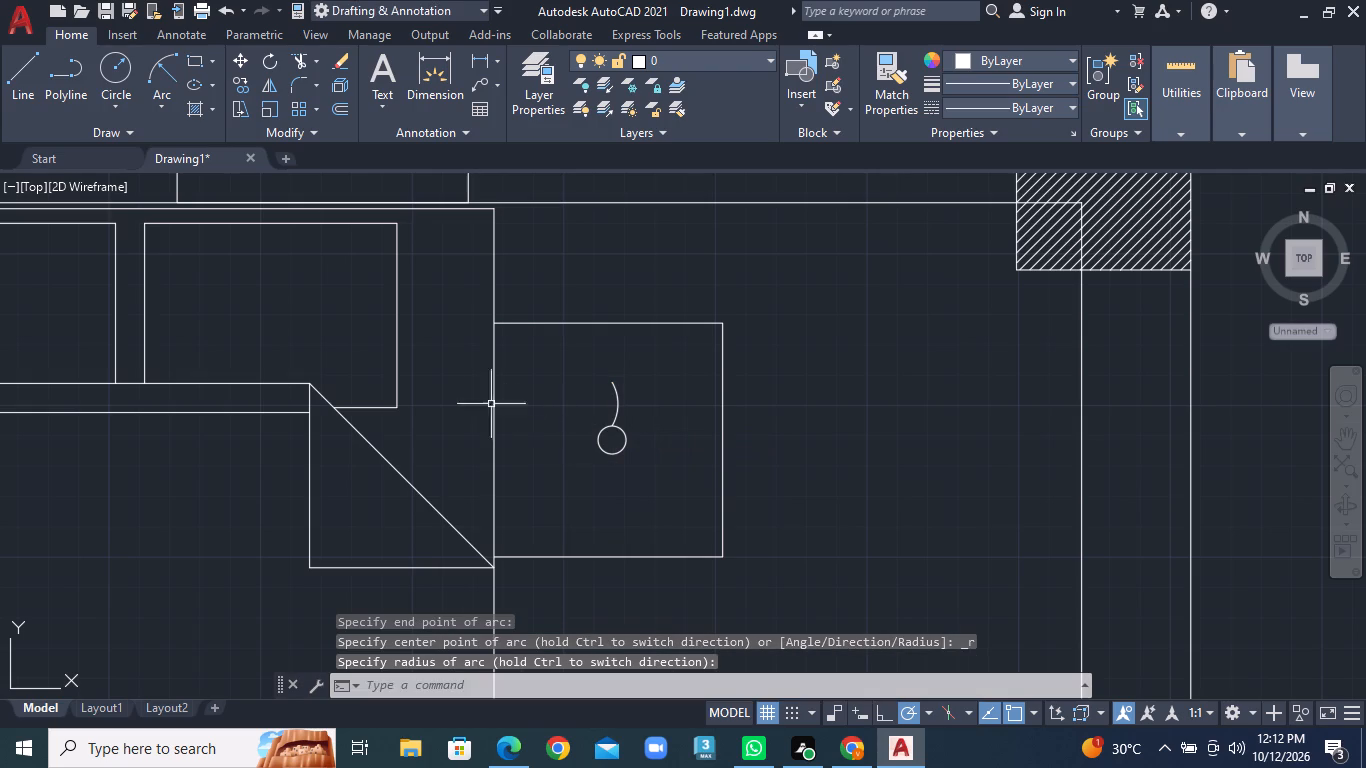
scroll(602, 411, "up", 2)
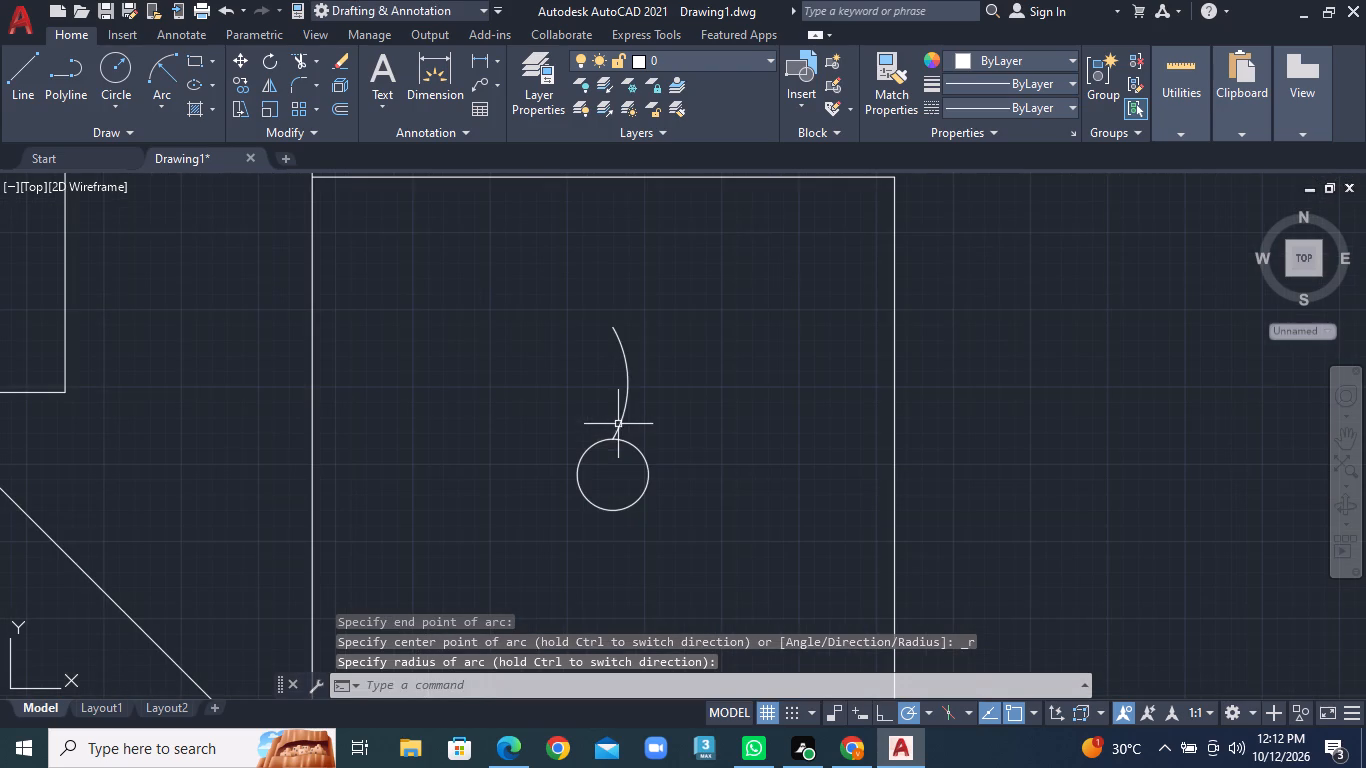
left_click(162, 105)
left_click(227, 385)
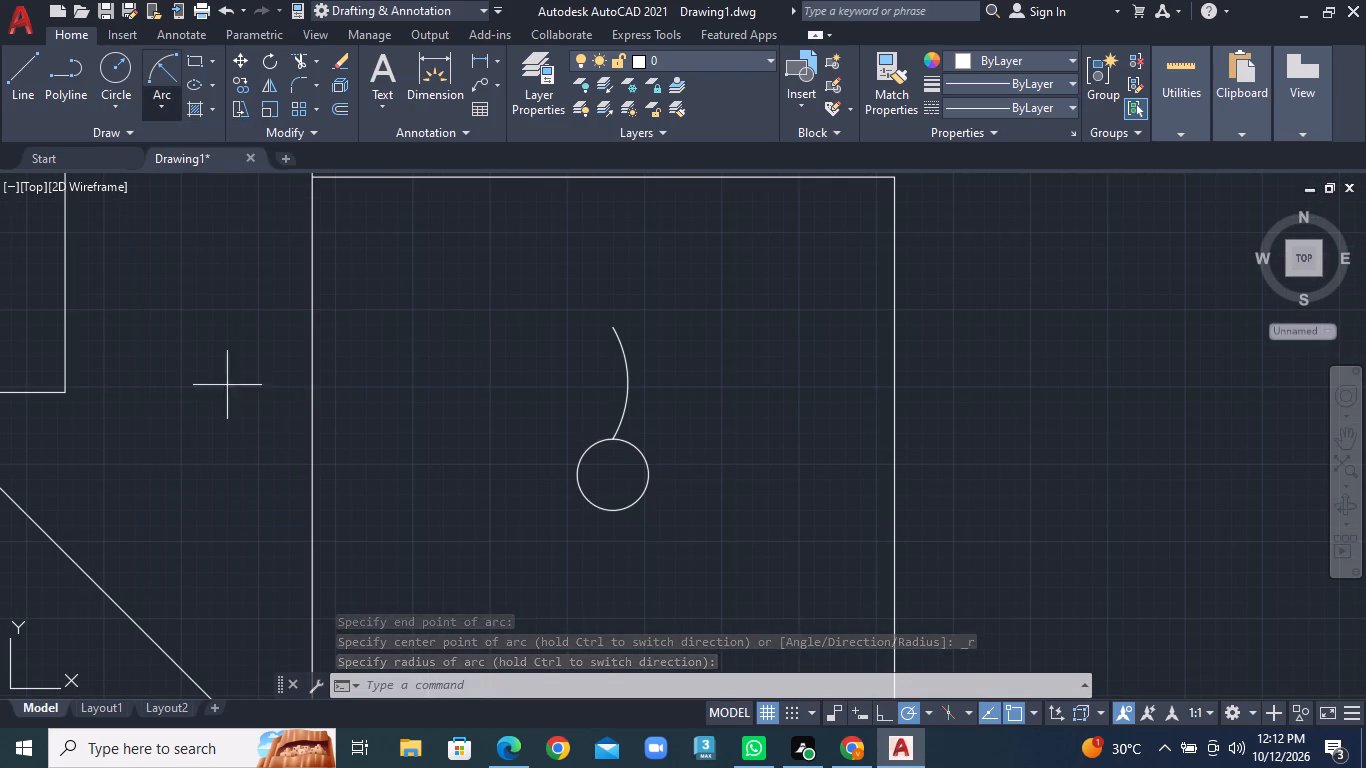
left_click(615, 334)
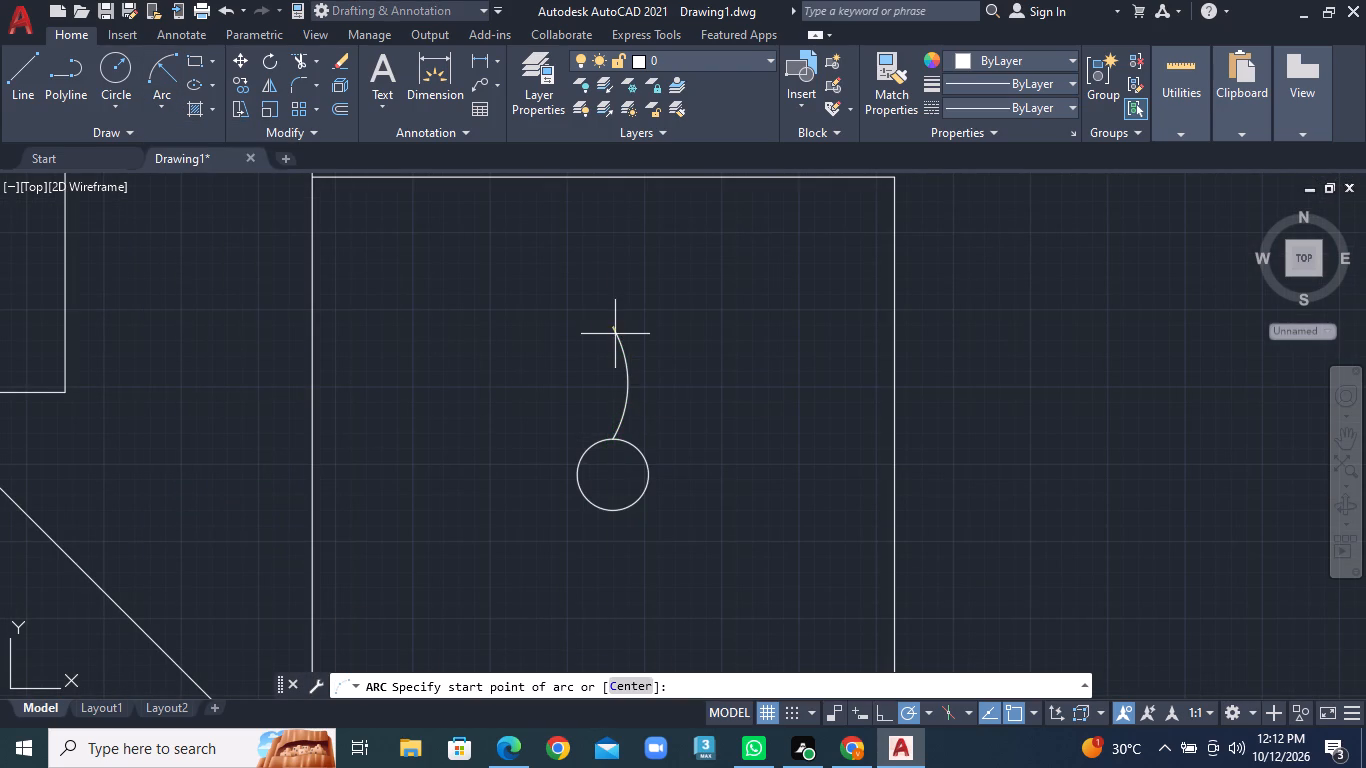
left_click(609, 441)
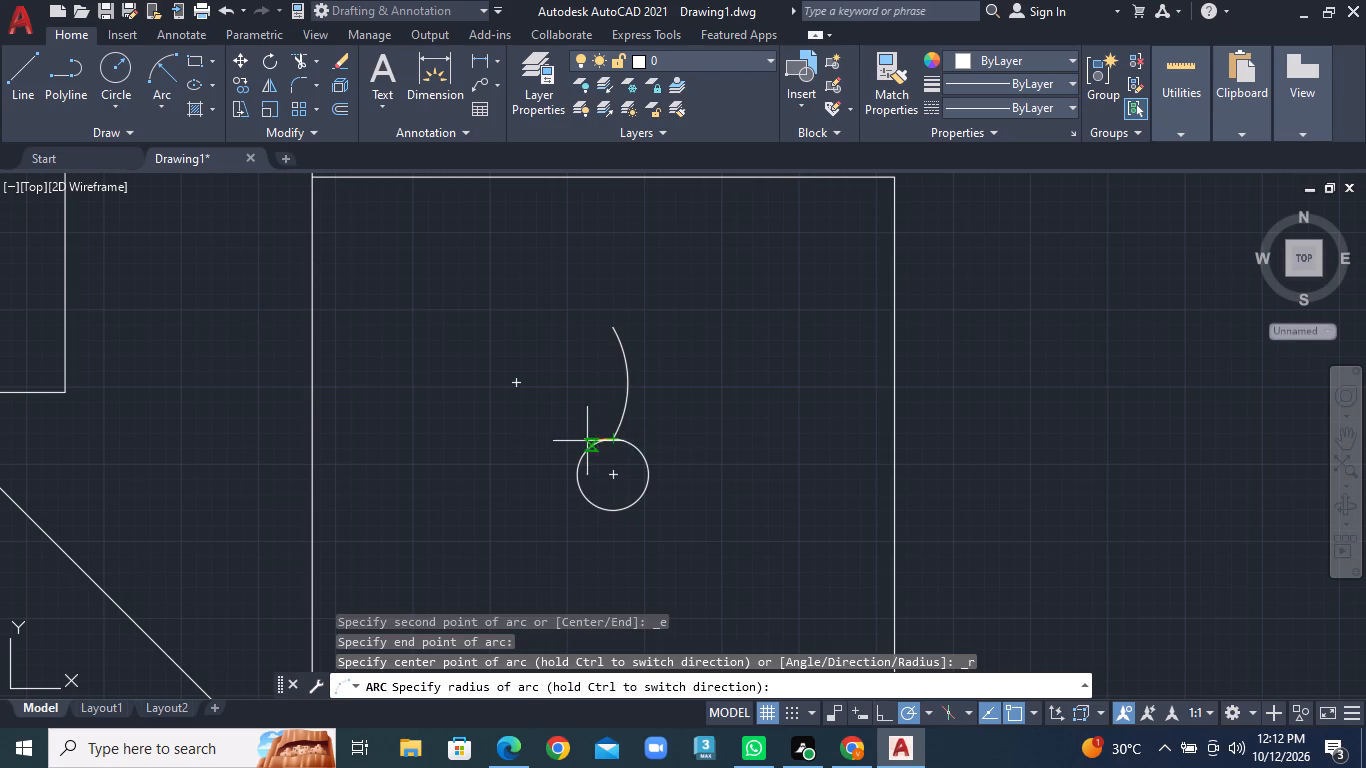
left_click(603, 369)
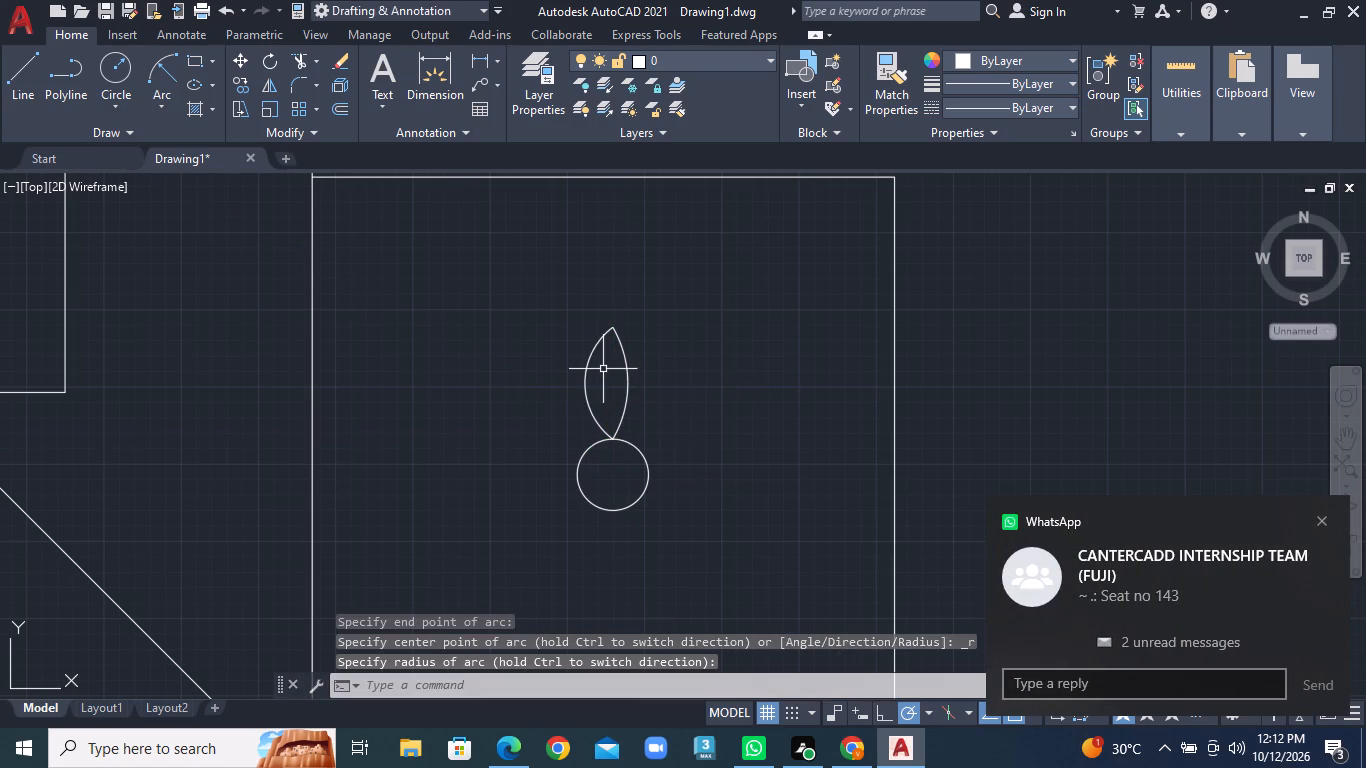
Copy the petal's two arcs by their top tip to the circle's bottom point and to both sides of the circle.
scroll(487, 398, "down", 1)
middle_click_drag(487, 408, 488, 387)
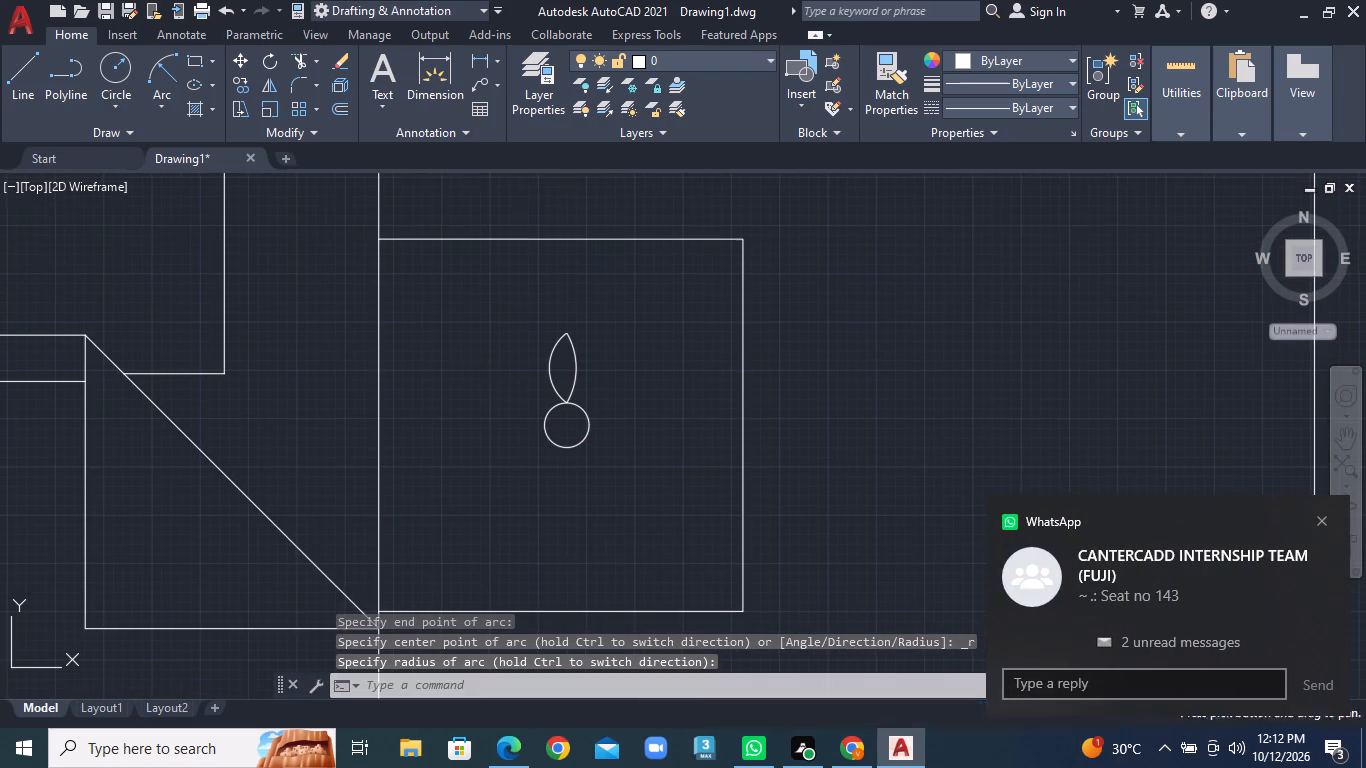
left_click(549, 351)
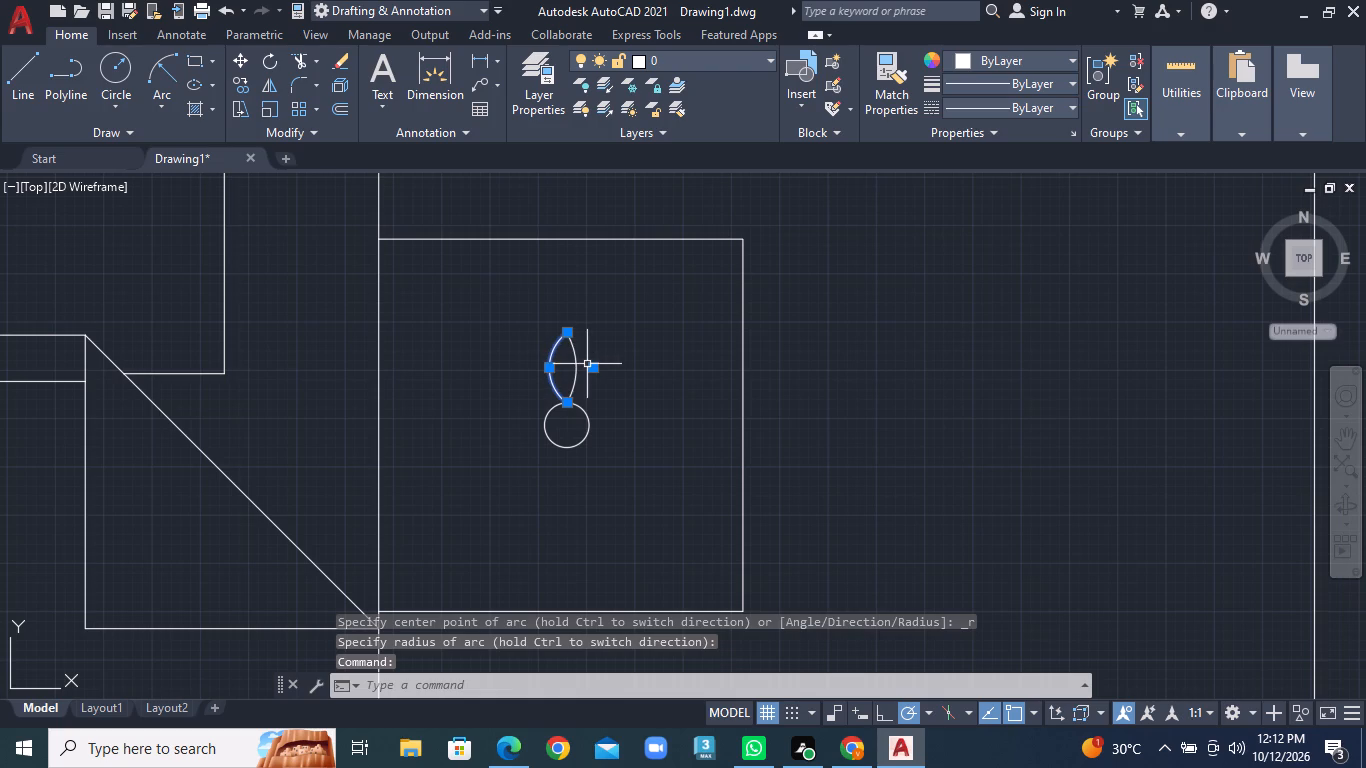
left_click(574, 365)
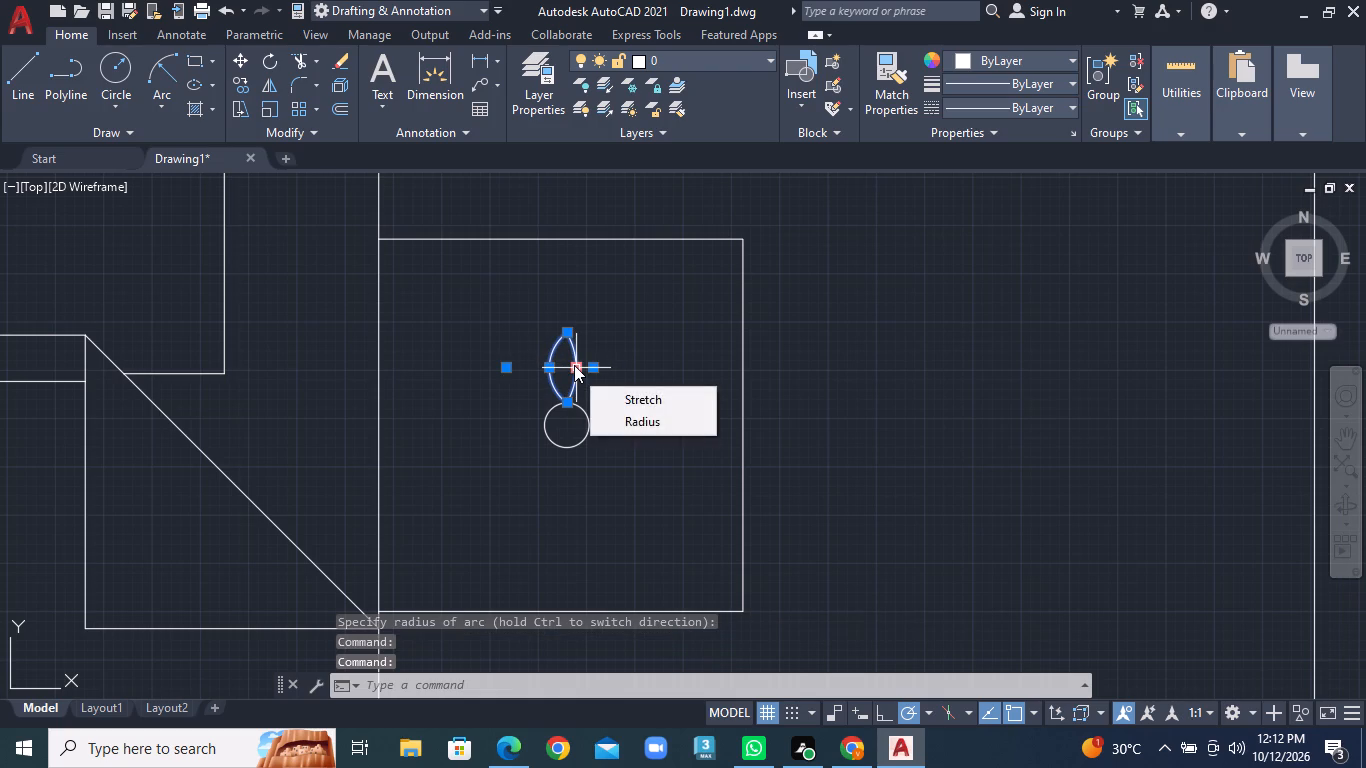
right_click(574, 365)
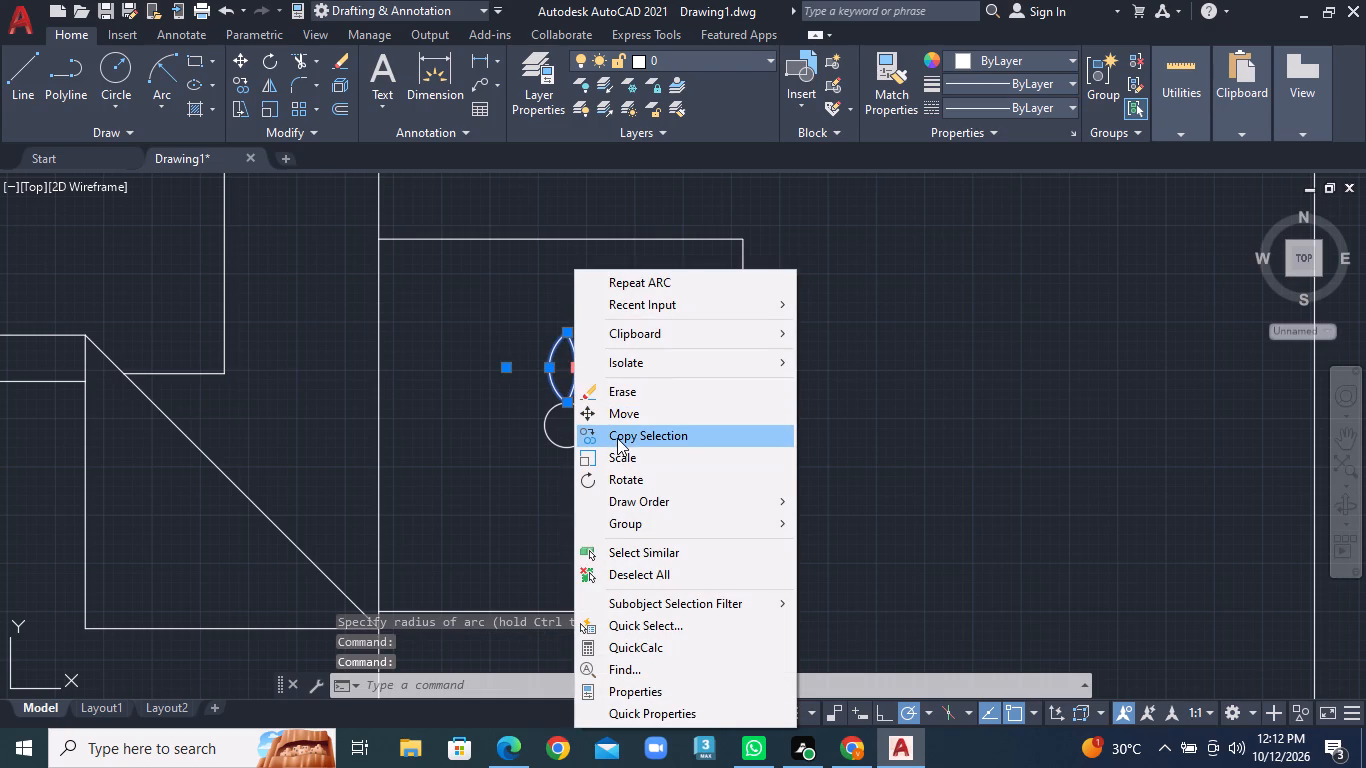
left_click(617, 438)
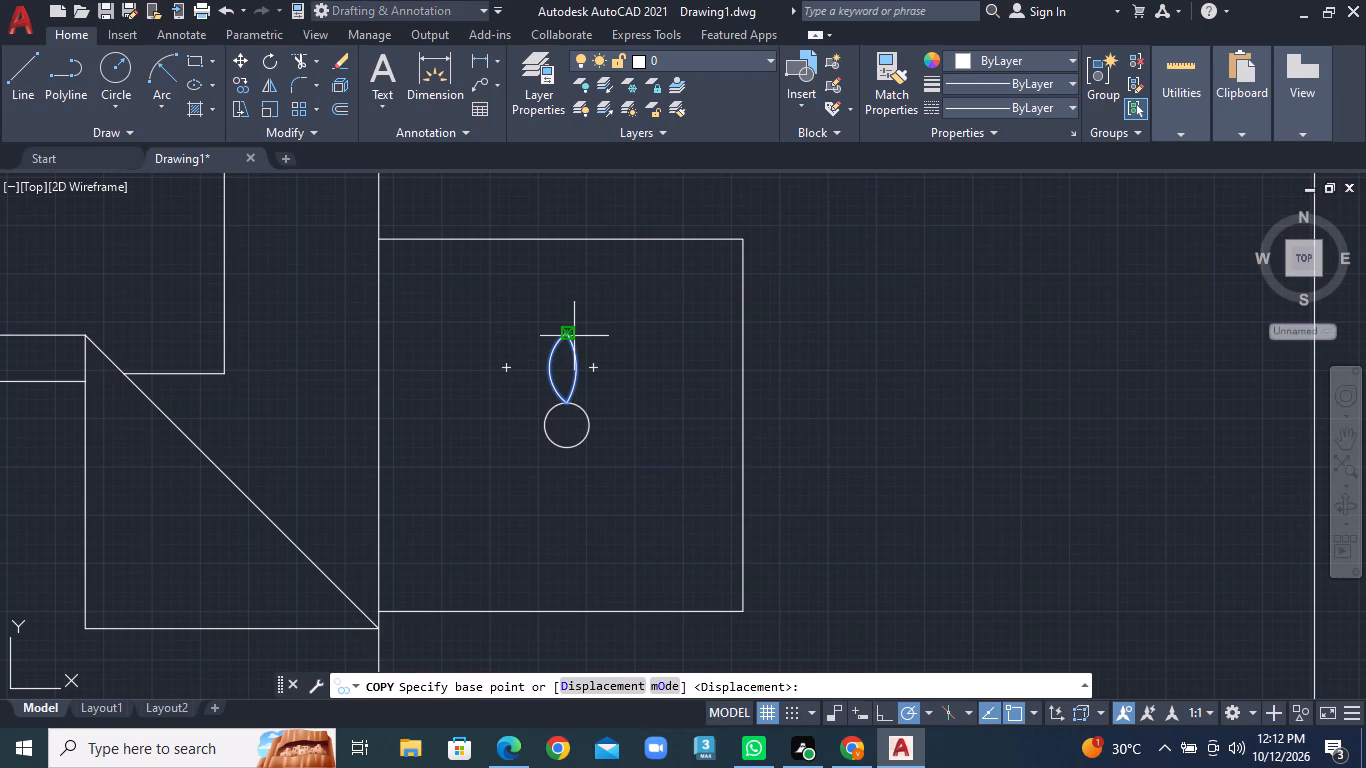
left_click(574, 336)
left_click(572, 451)
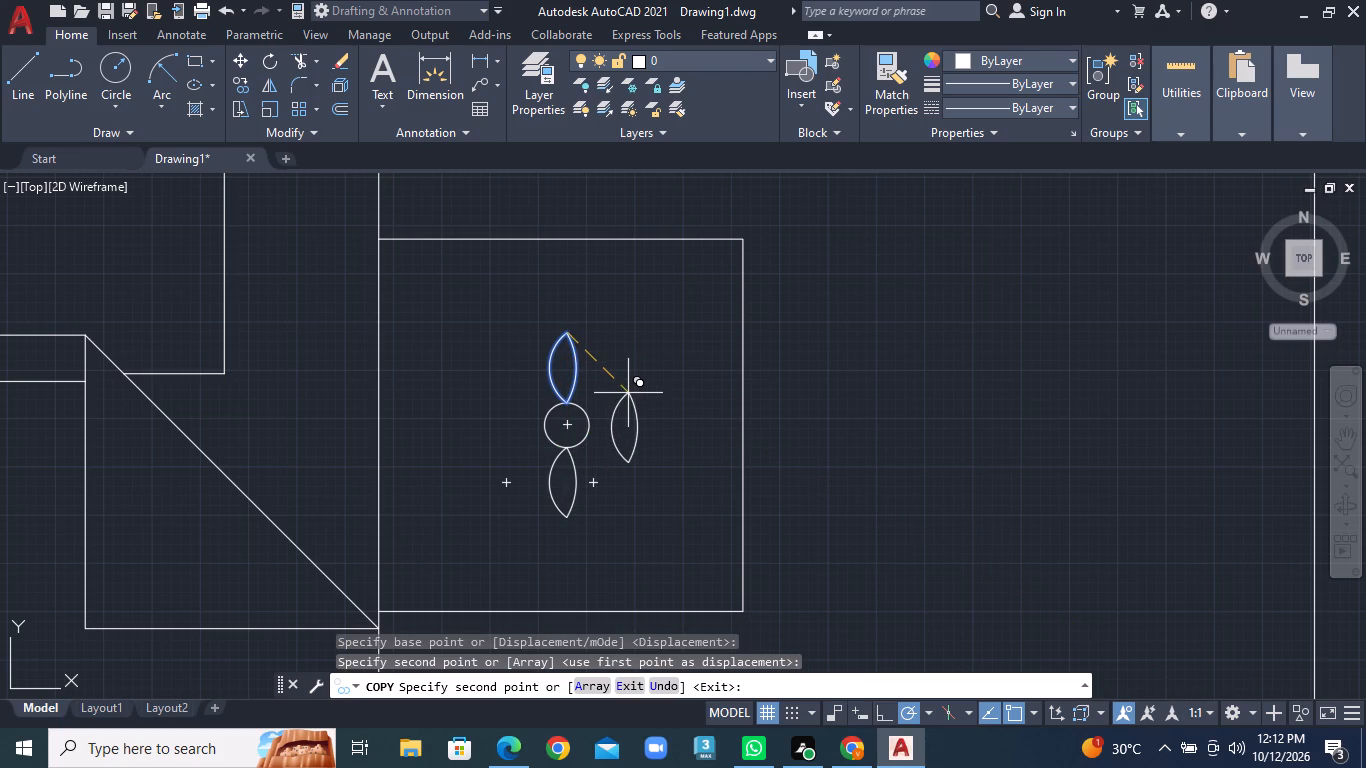
left_click(628, 393)
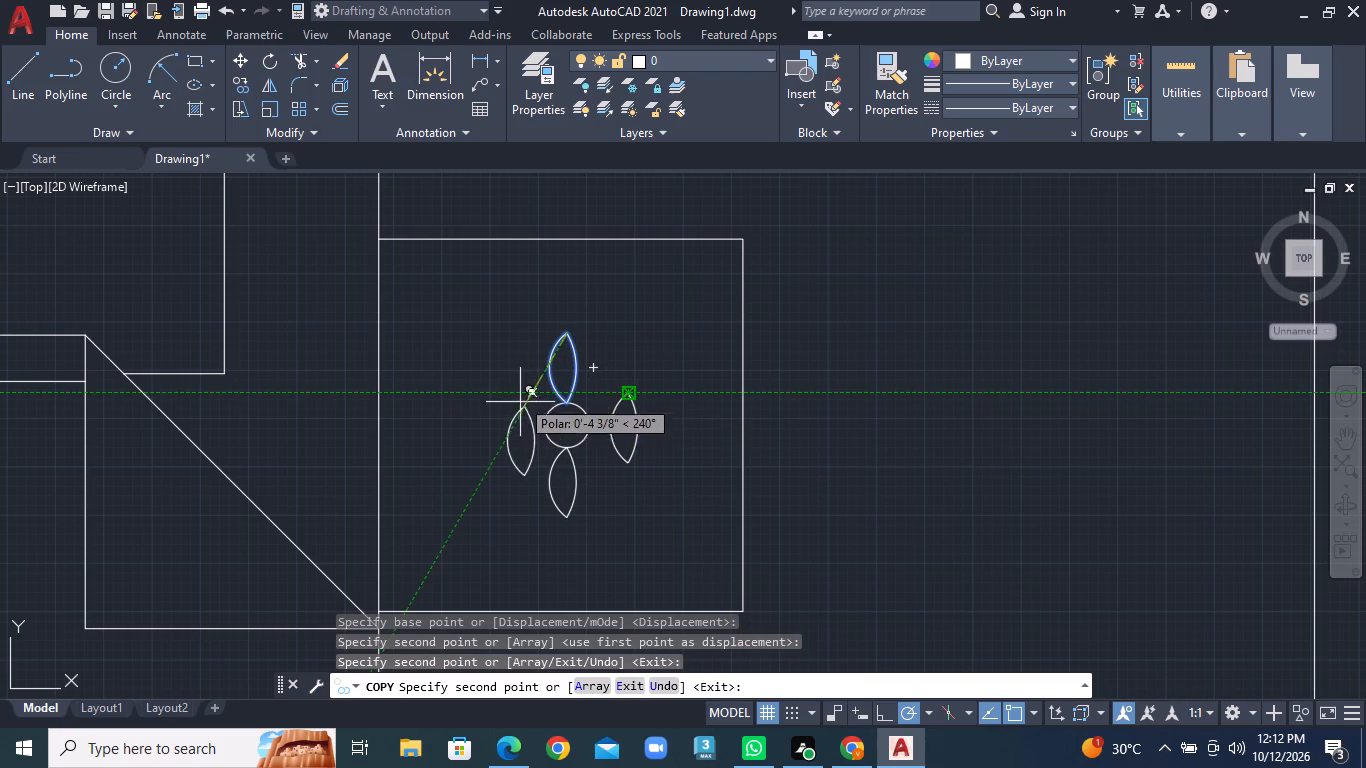
left_click(513, 393)
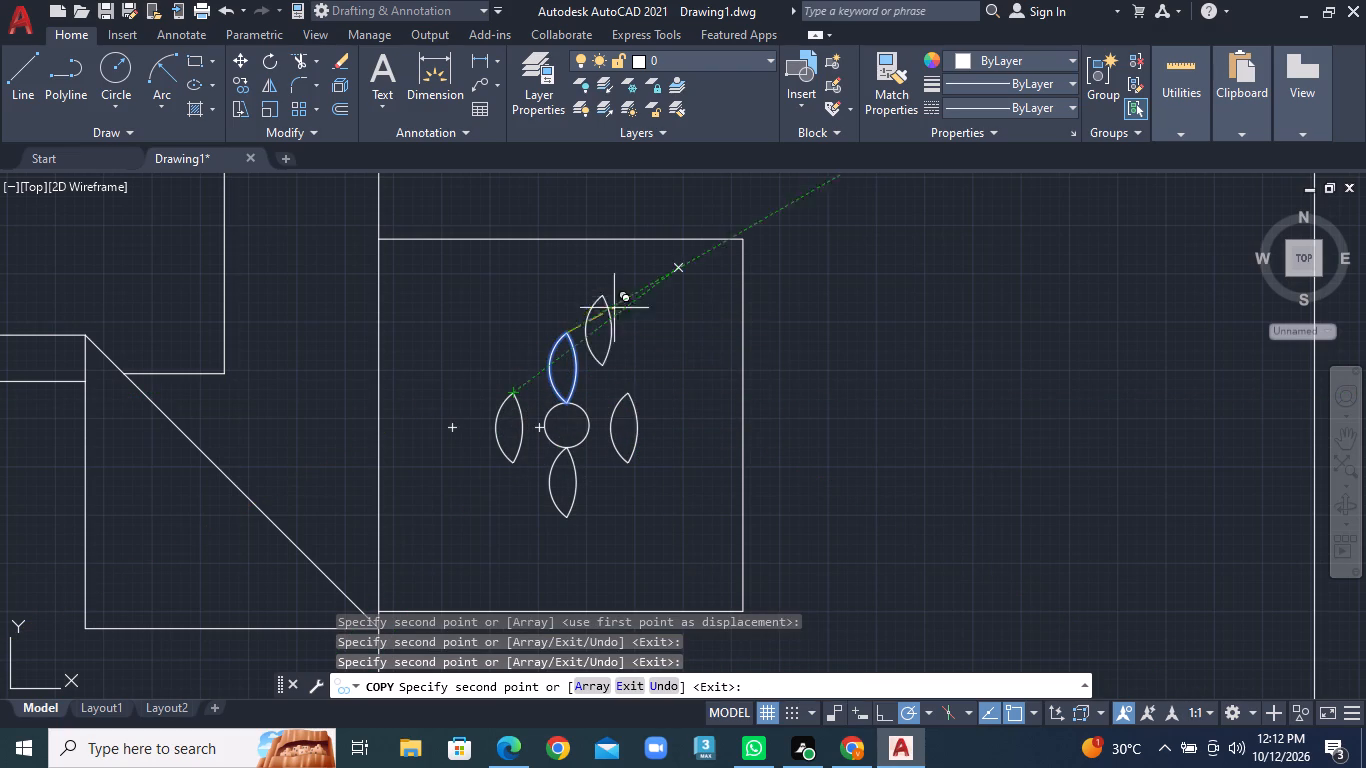
key("Escape")
Rotate the petal on the circle's right side a quarter turn counterclockwise about its bottom tip.
left_click(626, 392)
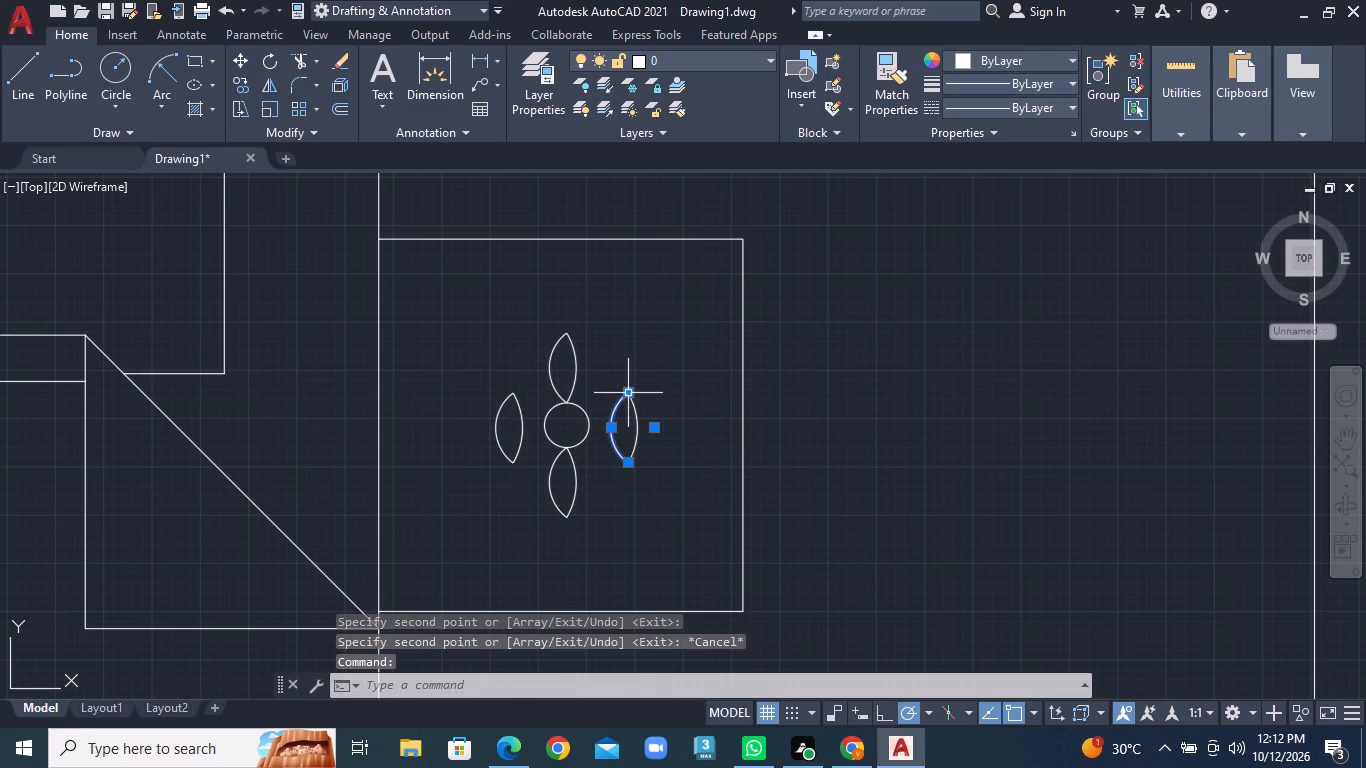
left_click(636, 406)
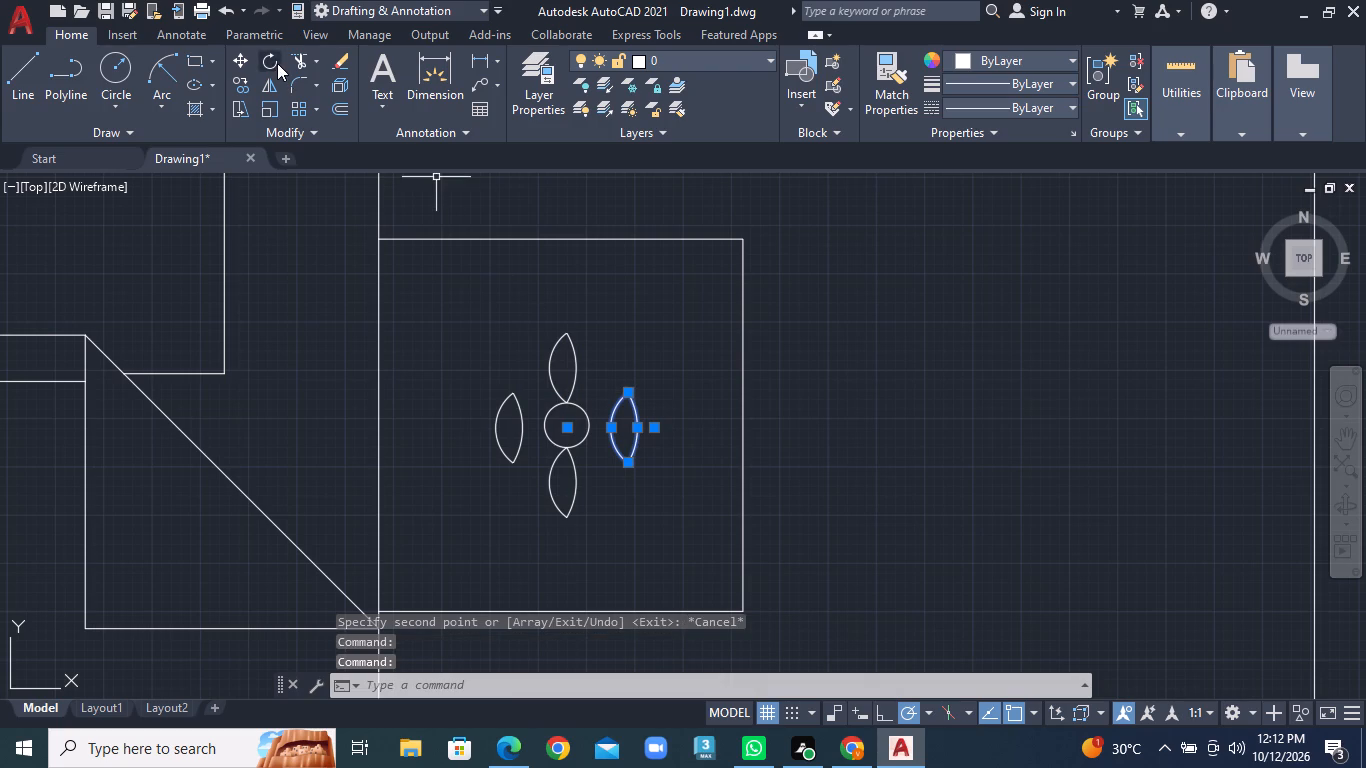
left_click(277, 63)
left_click(634, 466)
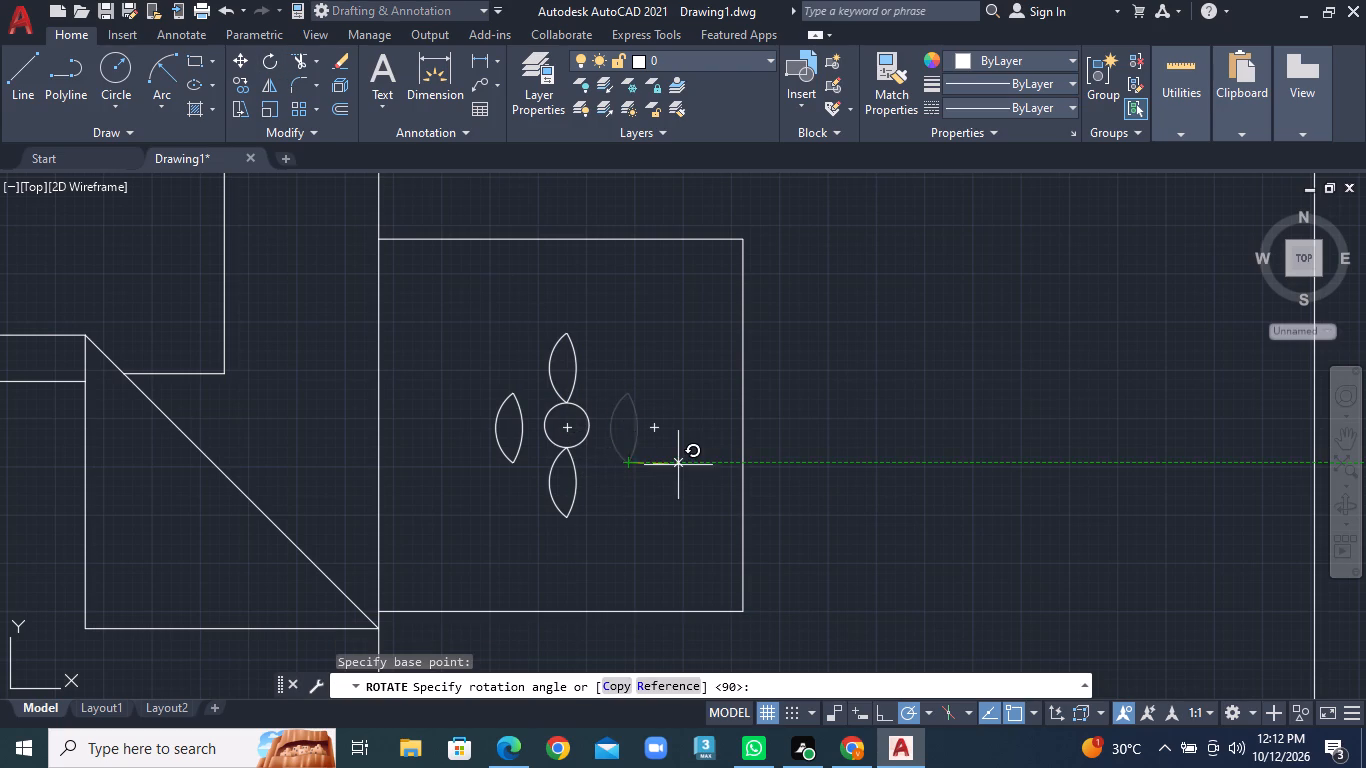
left_click(622, 378)
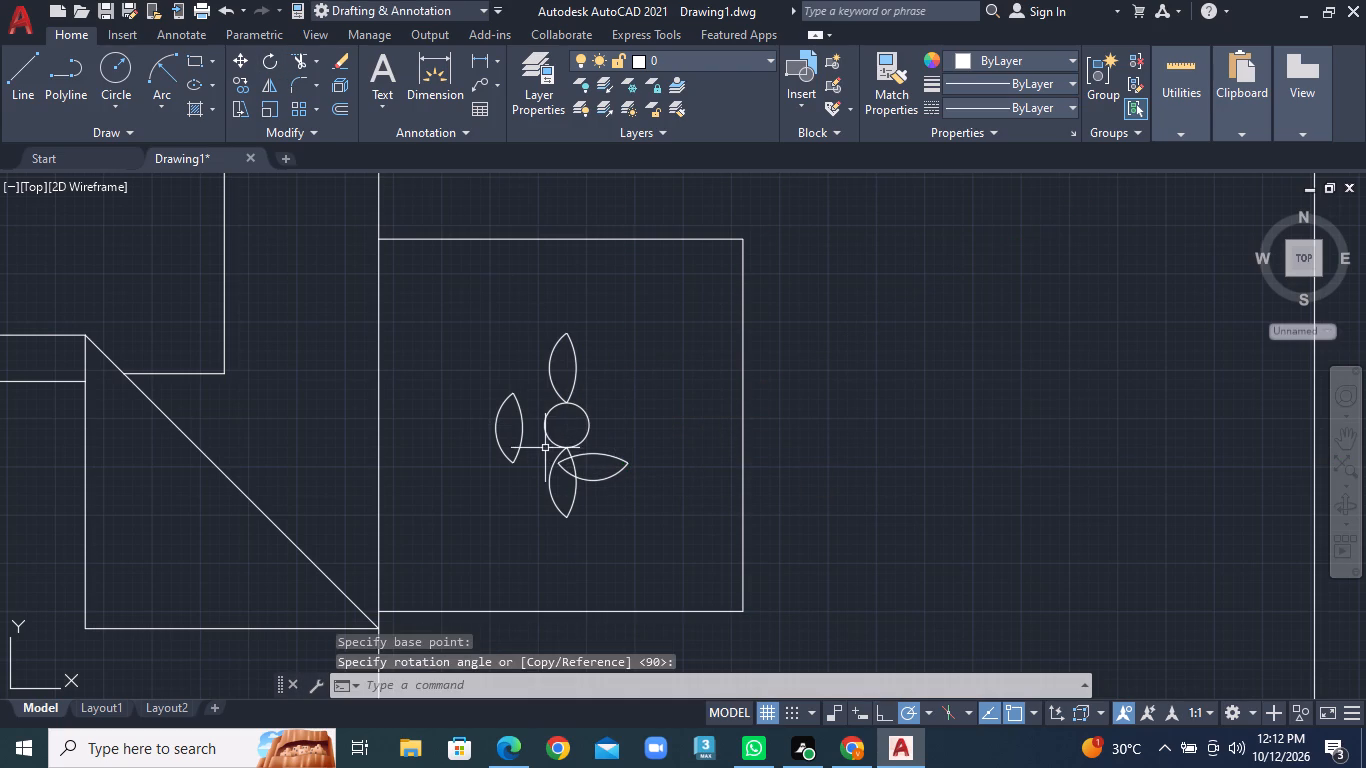
Delete both arcs of the petal copy on the circle's left side.
left_click(523, 439)
key("Delete")
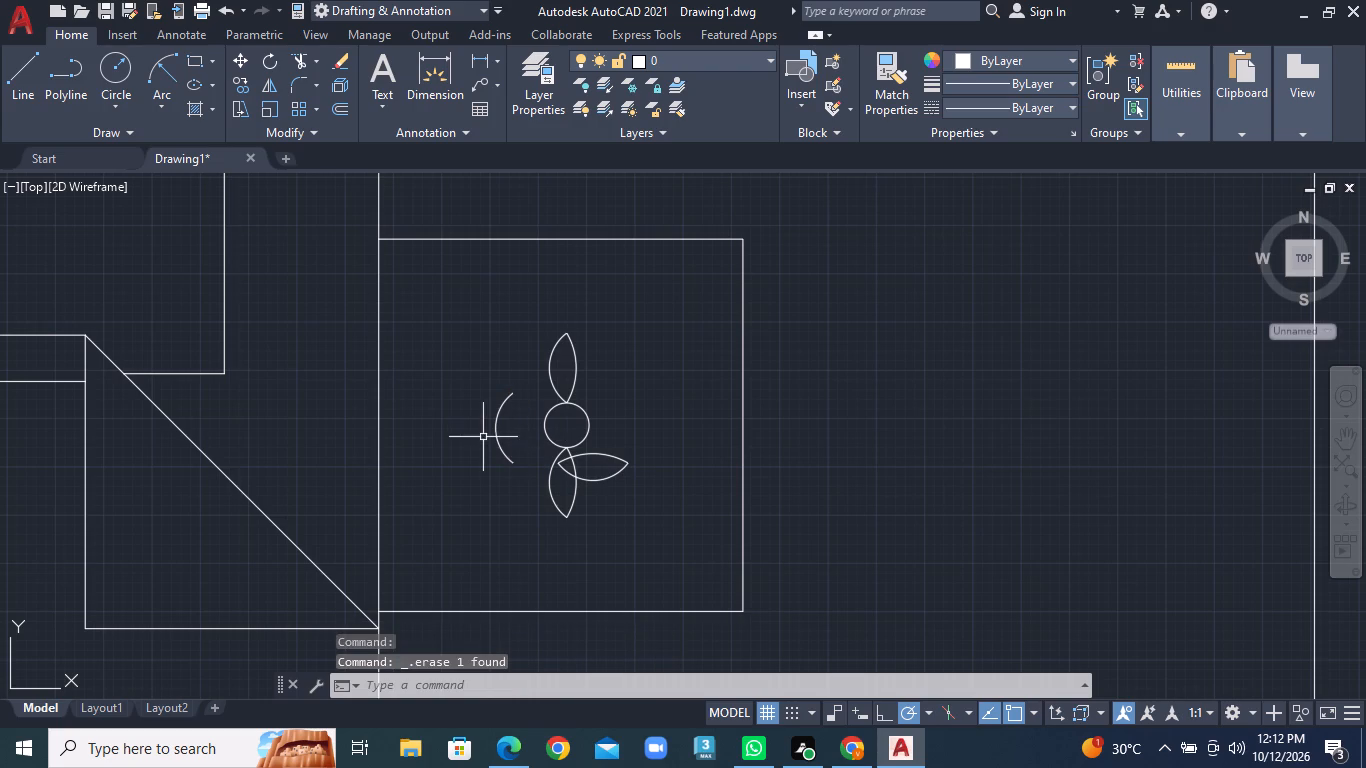
left_click(494, 432)
key("Delete")
Move the horizontal petal by its inner tip onto the right quadrant point of the circle.
left_click(624, 473)
left_click(616, 455)
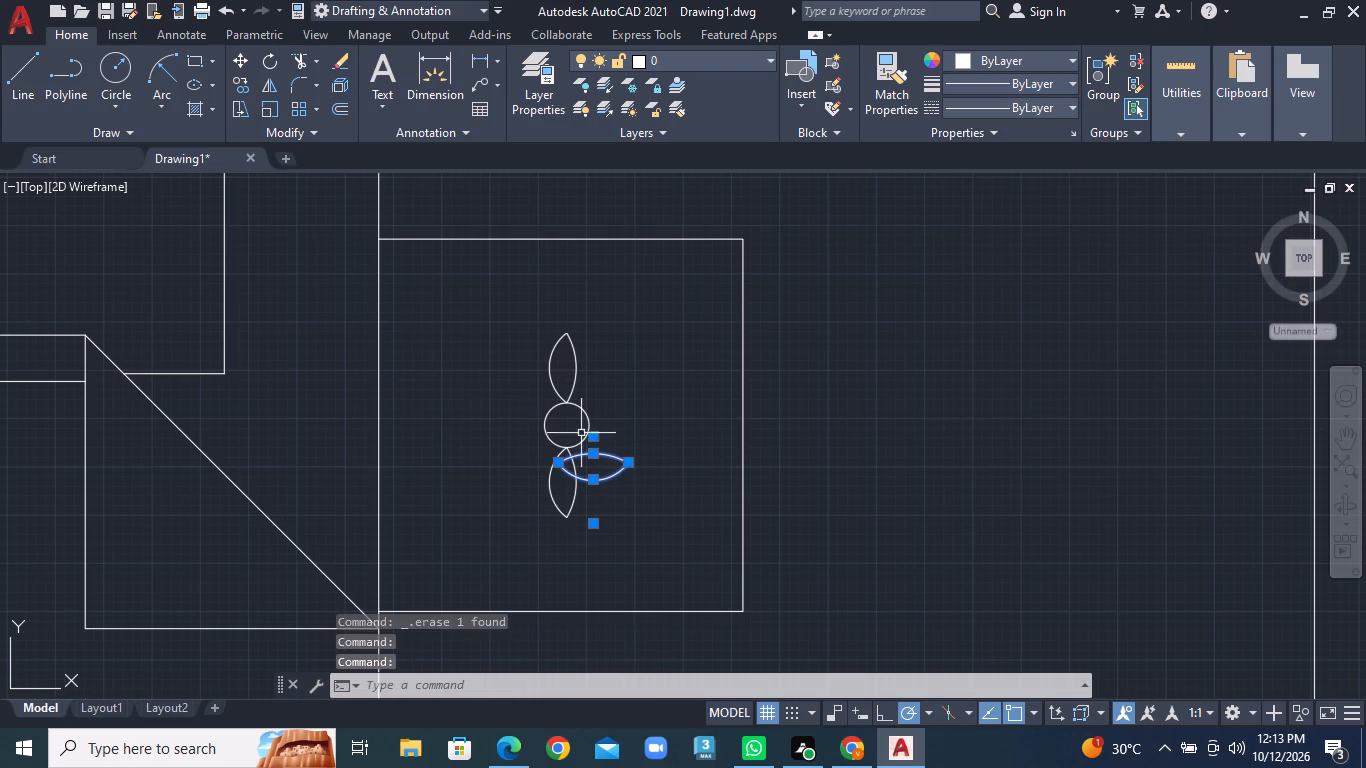
left_click(241, 66)
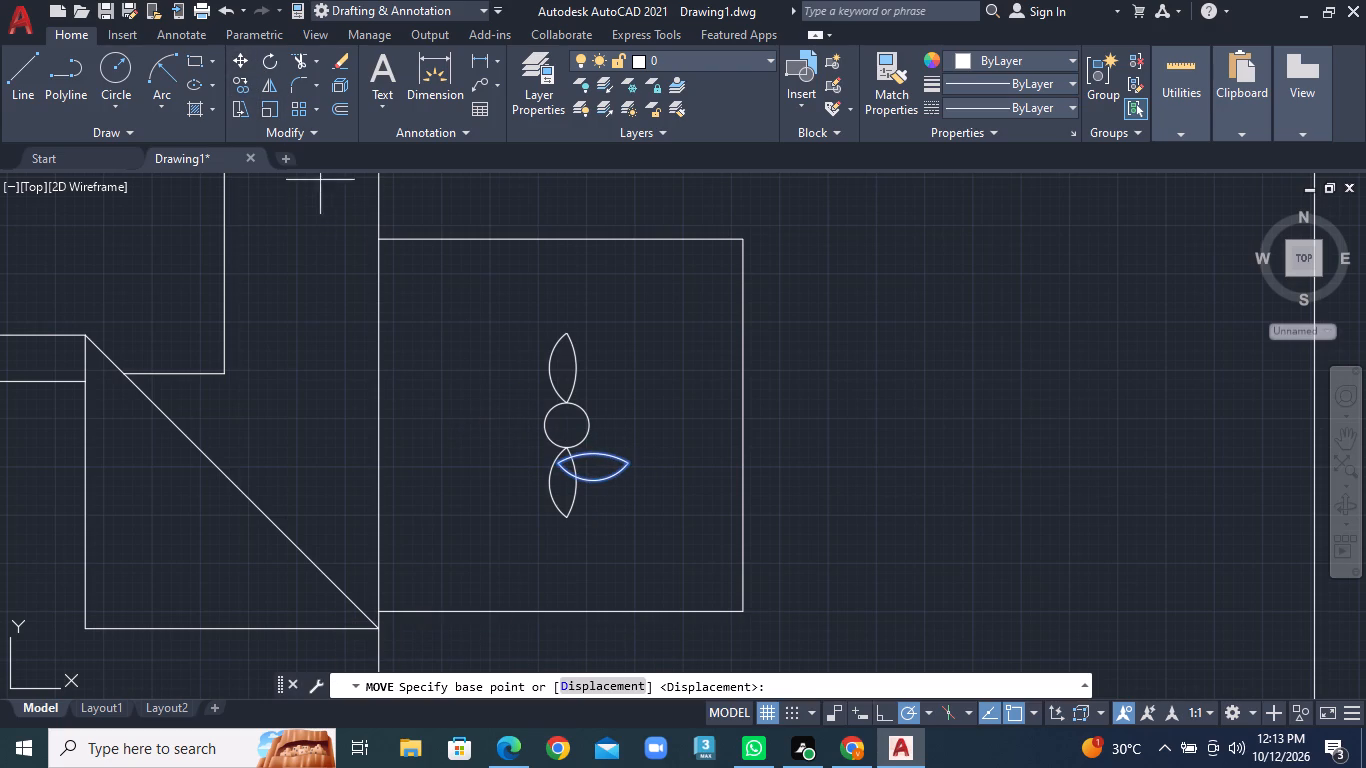
left_click(561, 467)
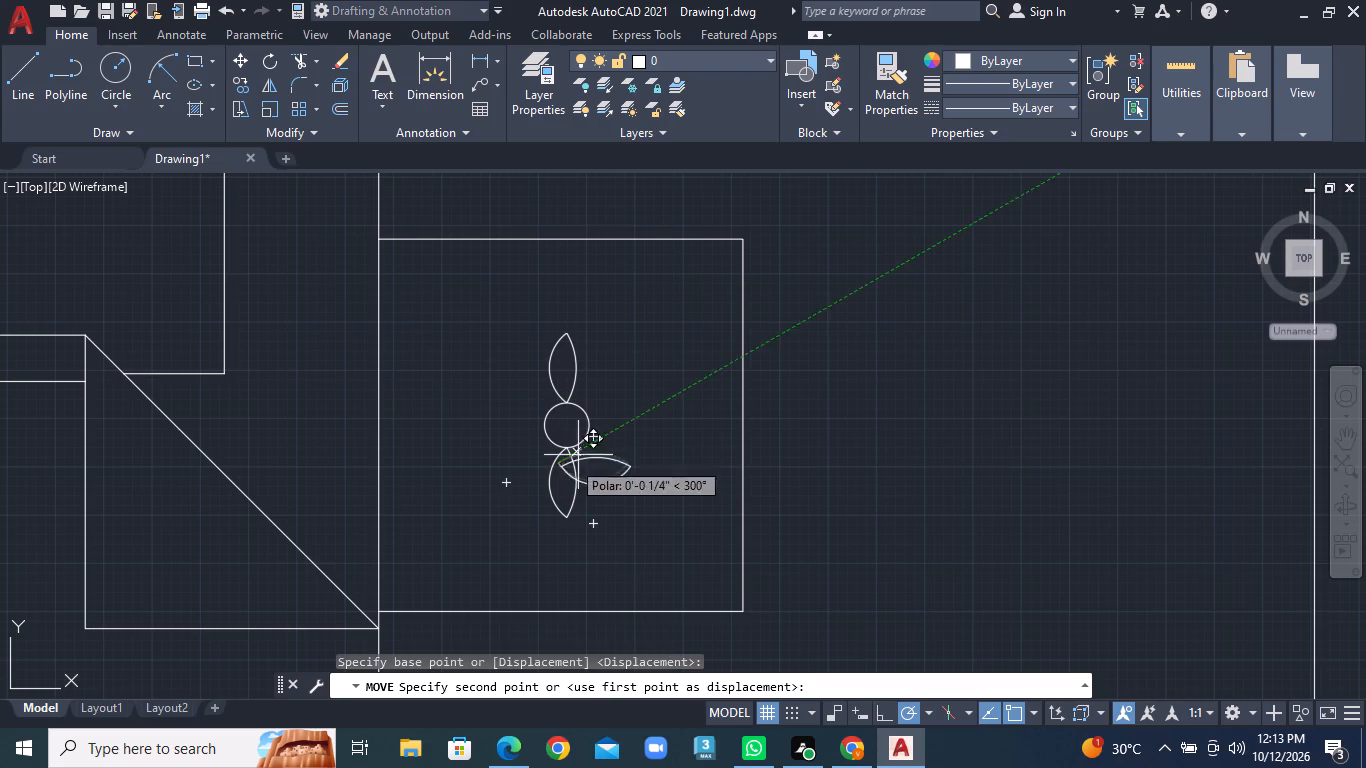
left_click(588, 422)
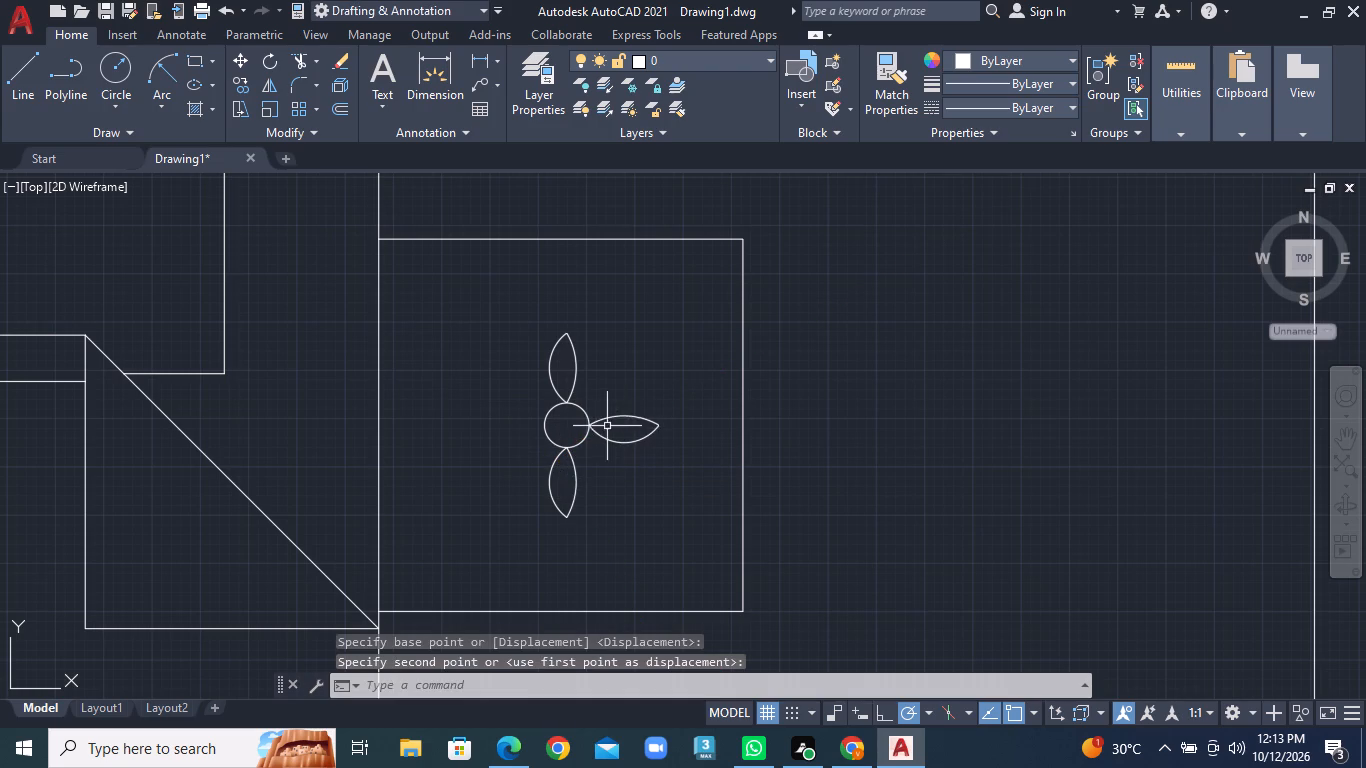
Copy the horizontal petal by its outer tip to the circle's left quadrant point.
left_click(604, 417)
left_click(613, 440)
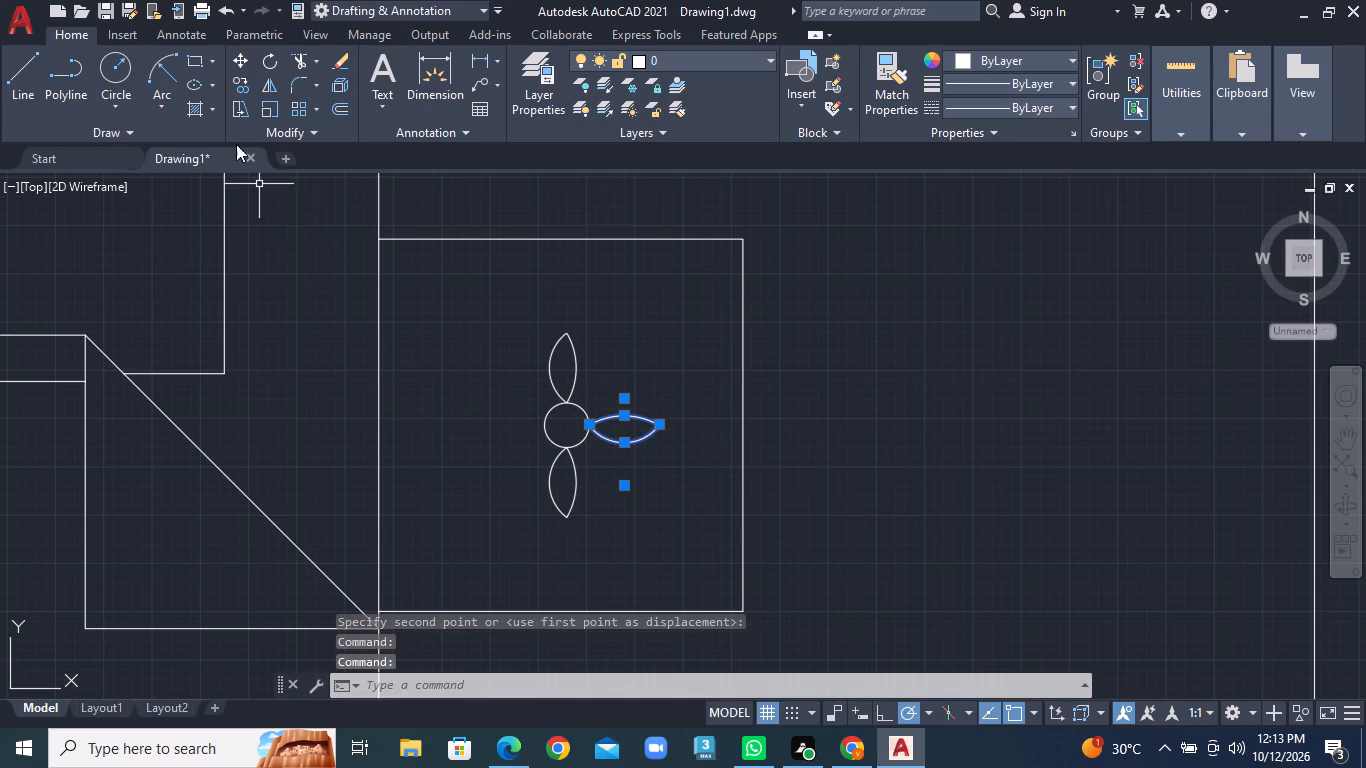
left_click(232, 82)
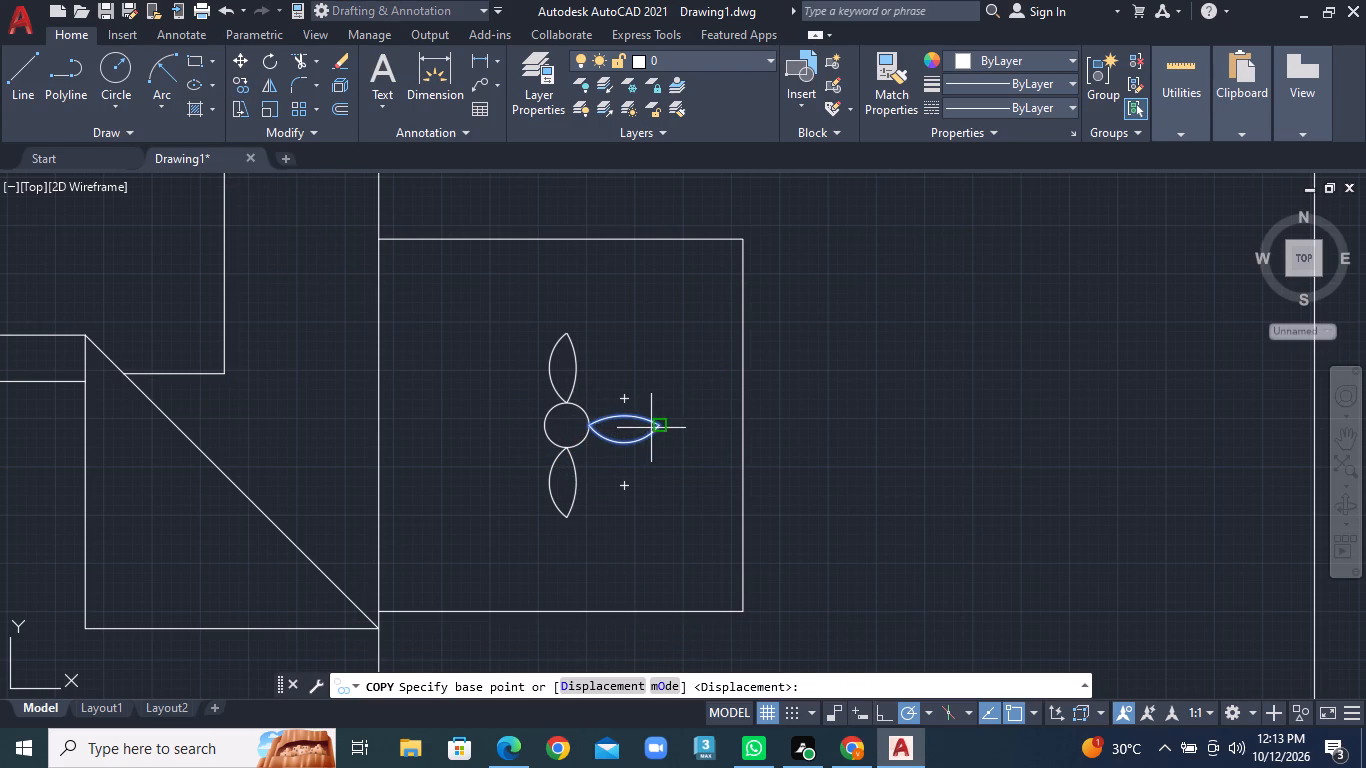
left_click(656, 427)
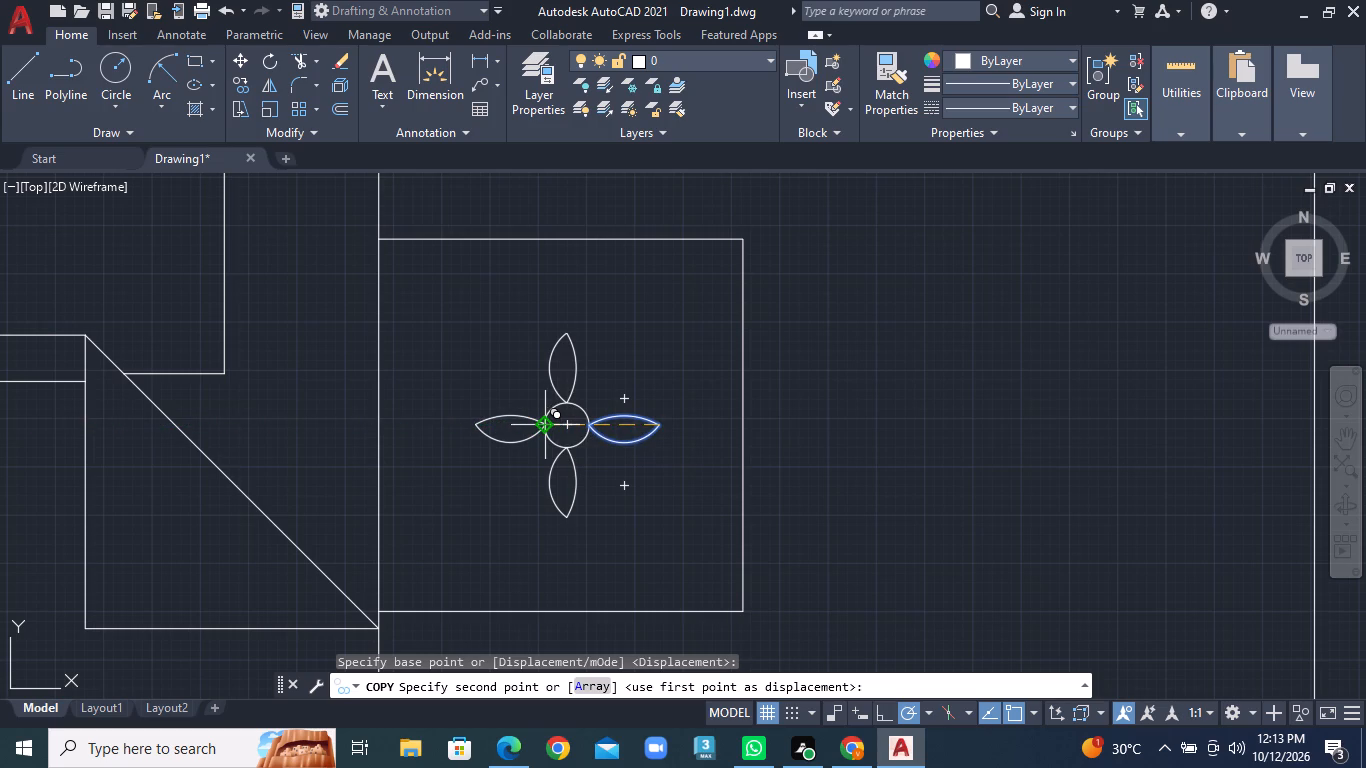
left_click(542, 426)
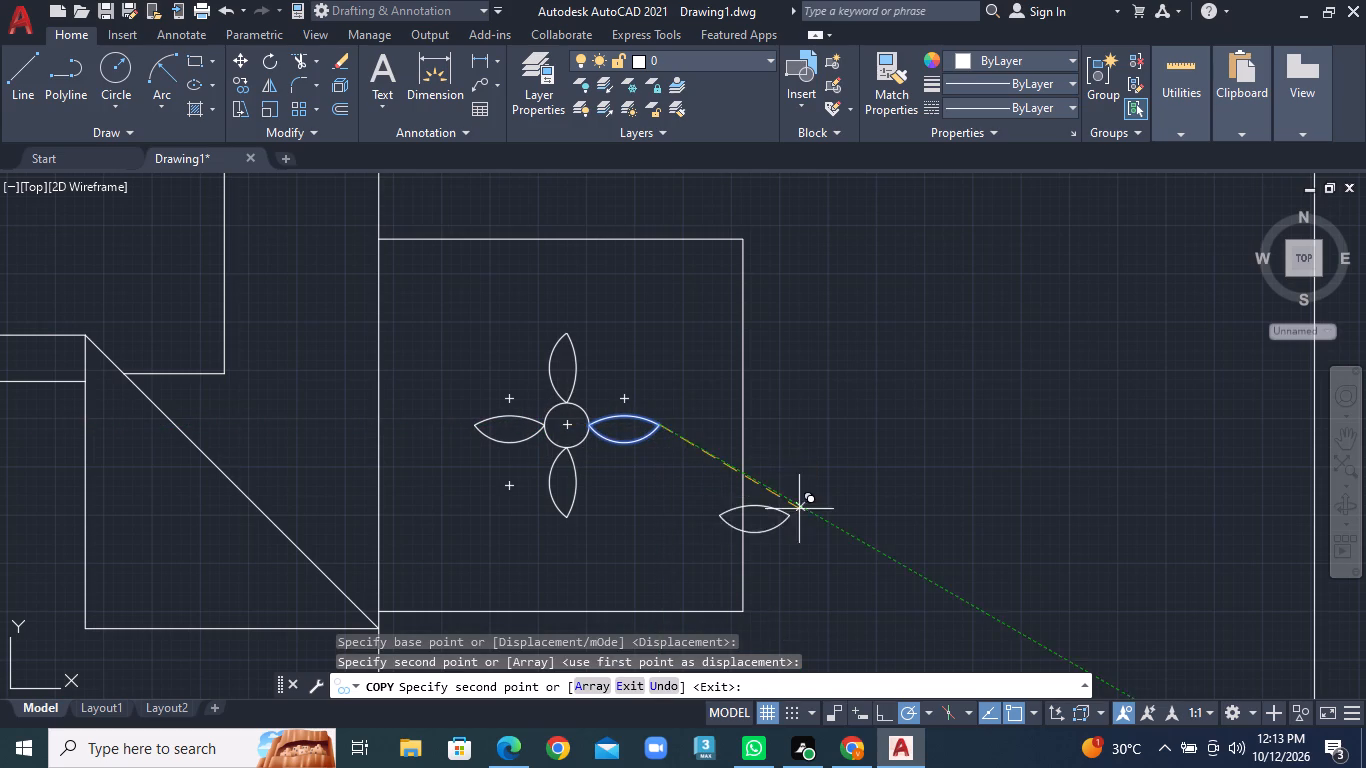
key("Escape")
Set the default text height (TEXTSIZE) to 5".
scroll(878, 535, "down", 4)
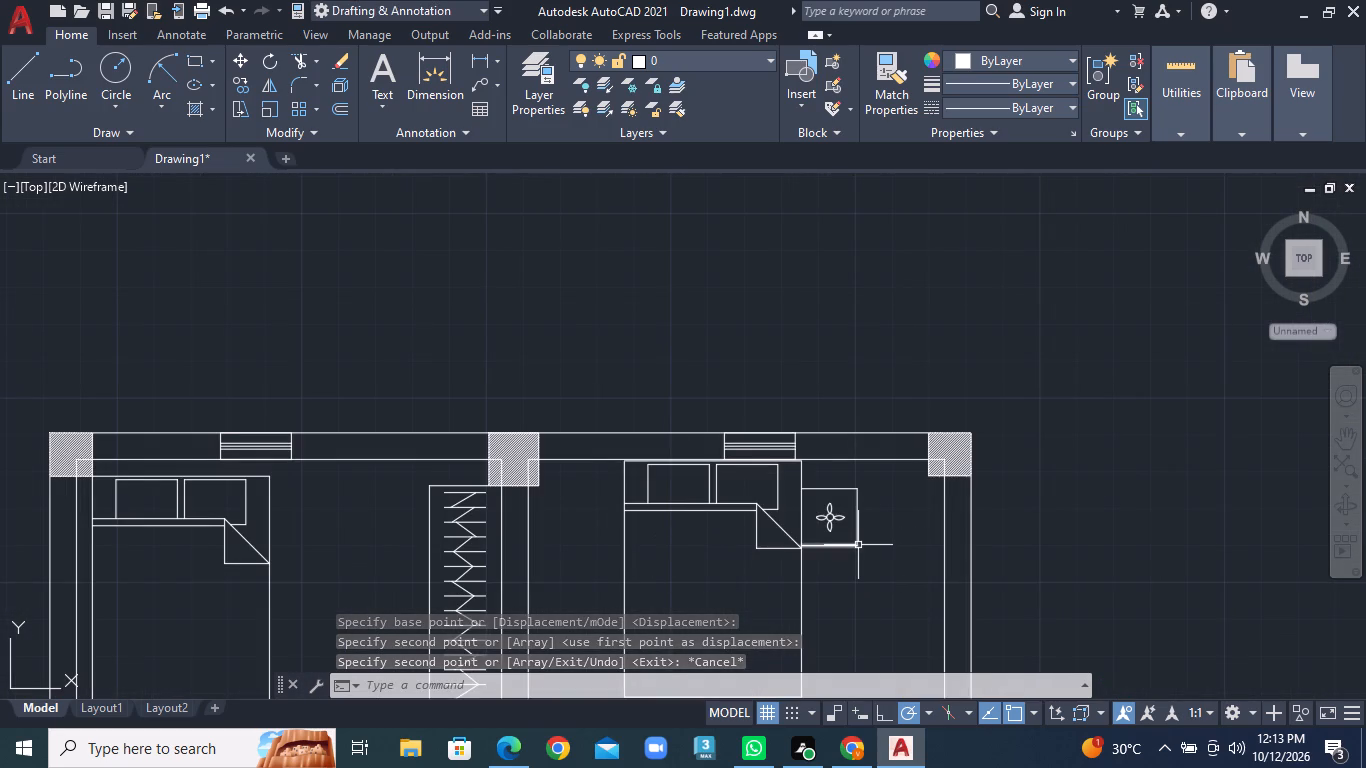
middle_click_drag(858, 545, 1019, 627)
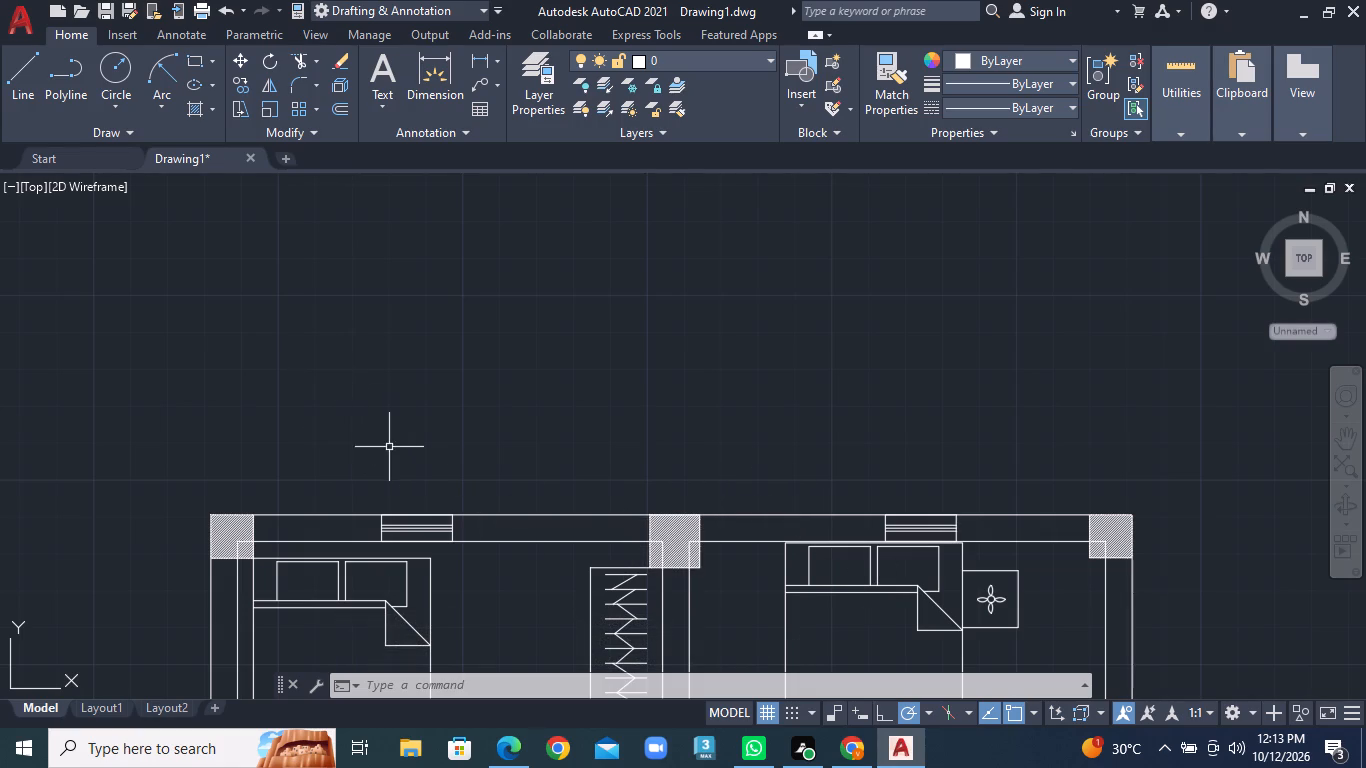
type("TEXTSI")
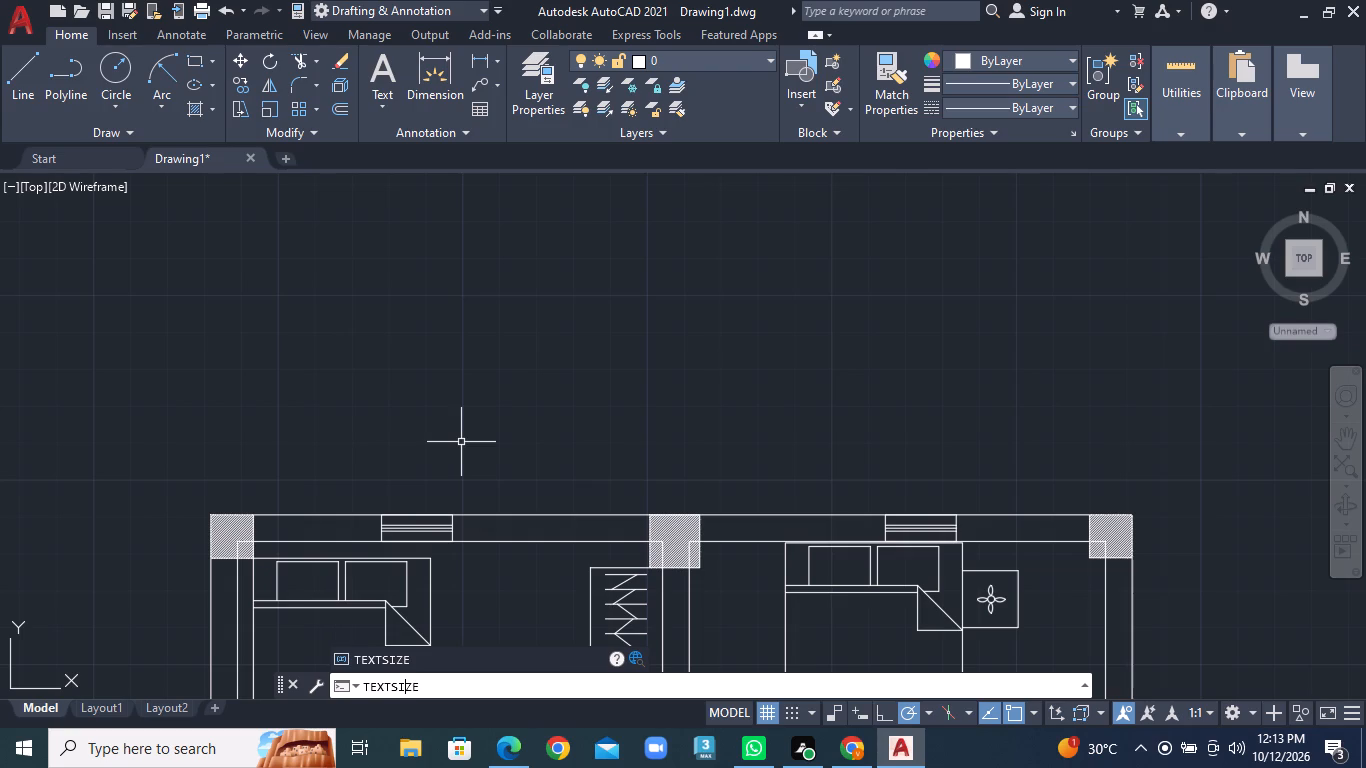
type("ZE")
key("space")
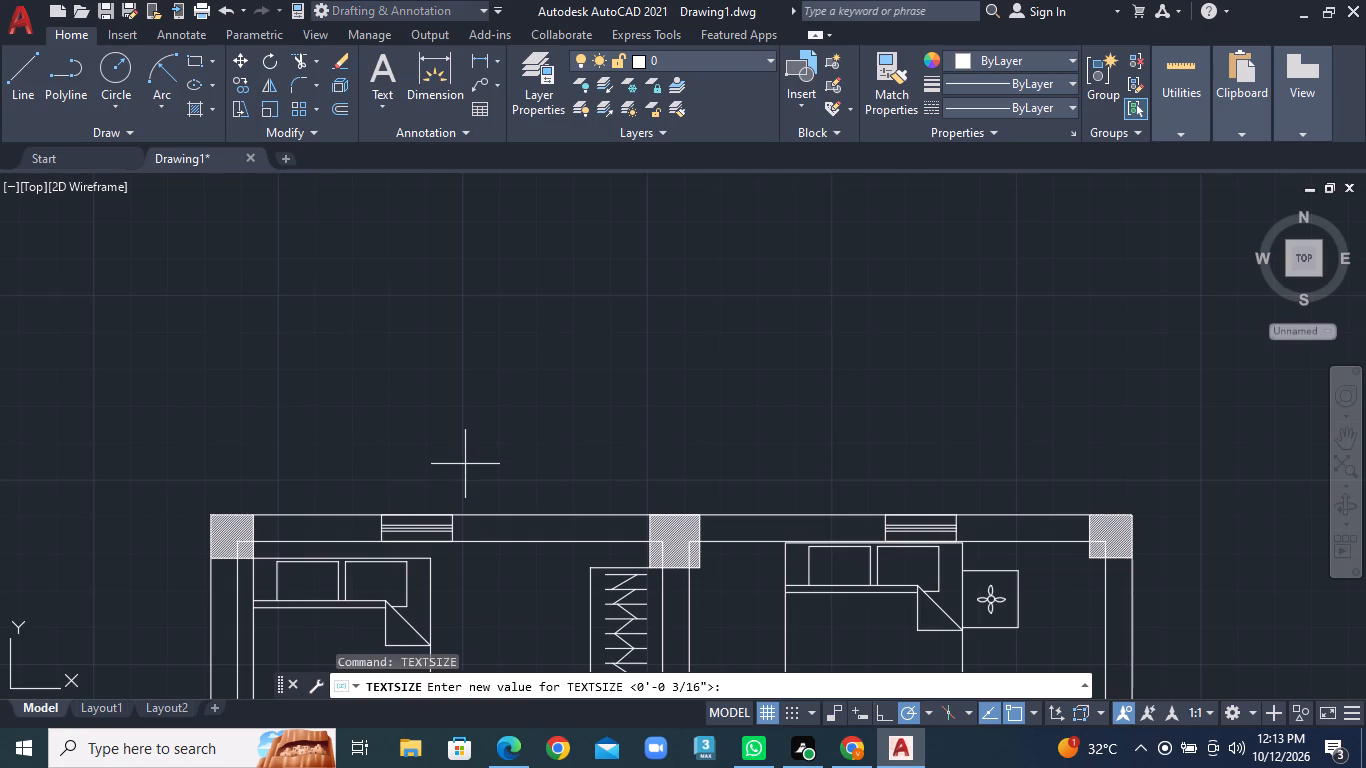
type("5\"")
key("Return")
Add a multiline text label W1 above the top-wall window of the left bedroom.
type("MT")
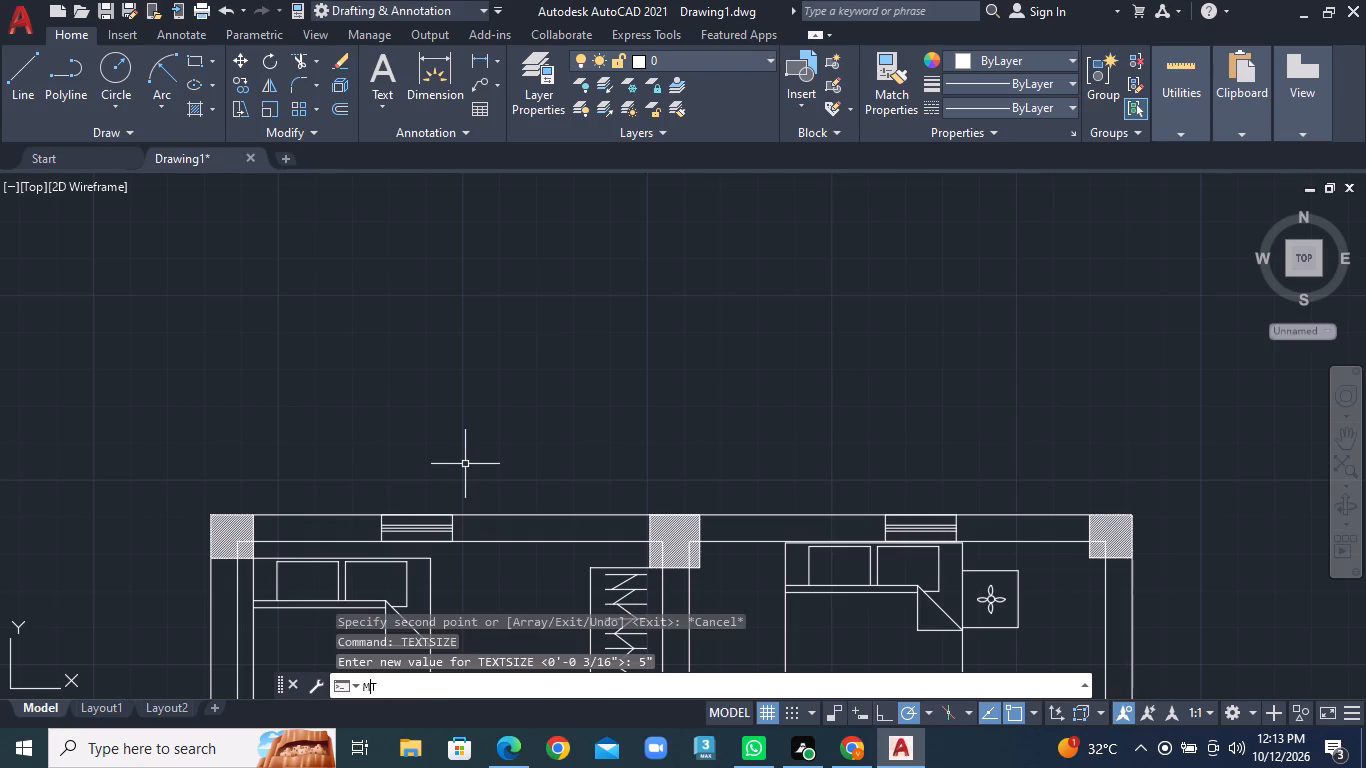
key("Return")
left_click(391, 455)
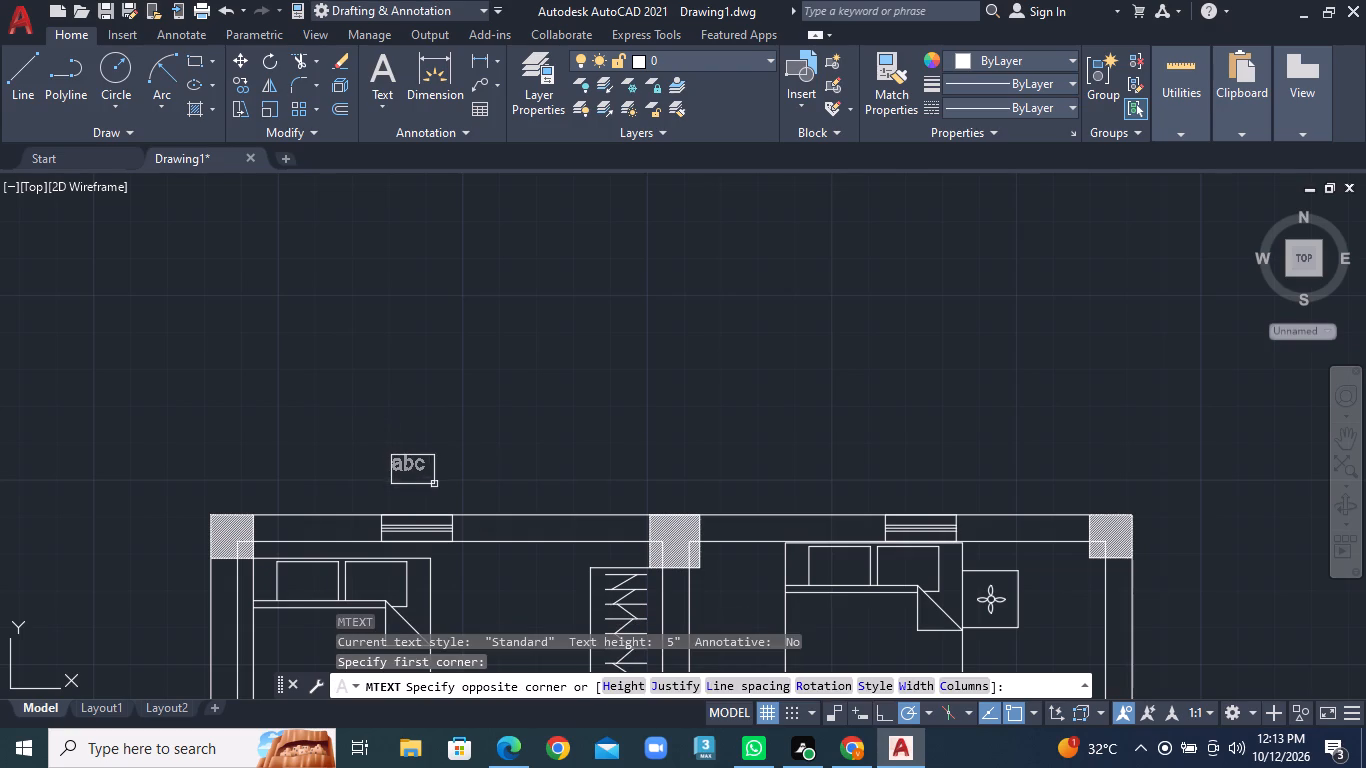
left_click(451, 489)
type("W1")
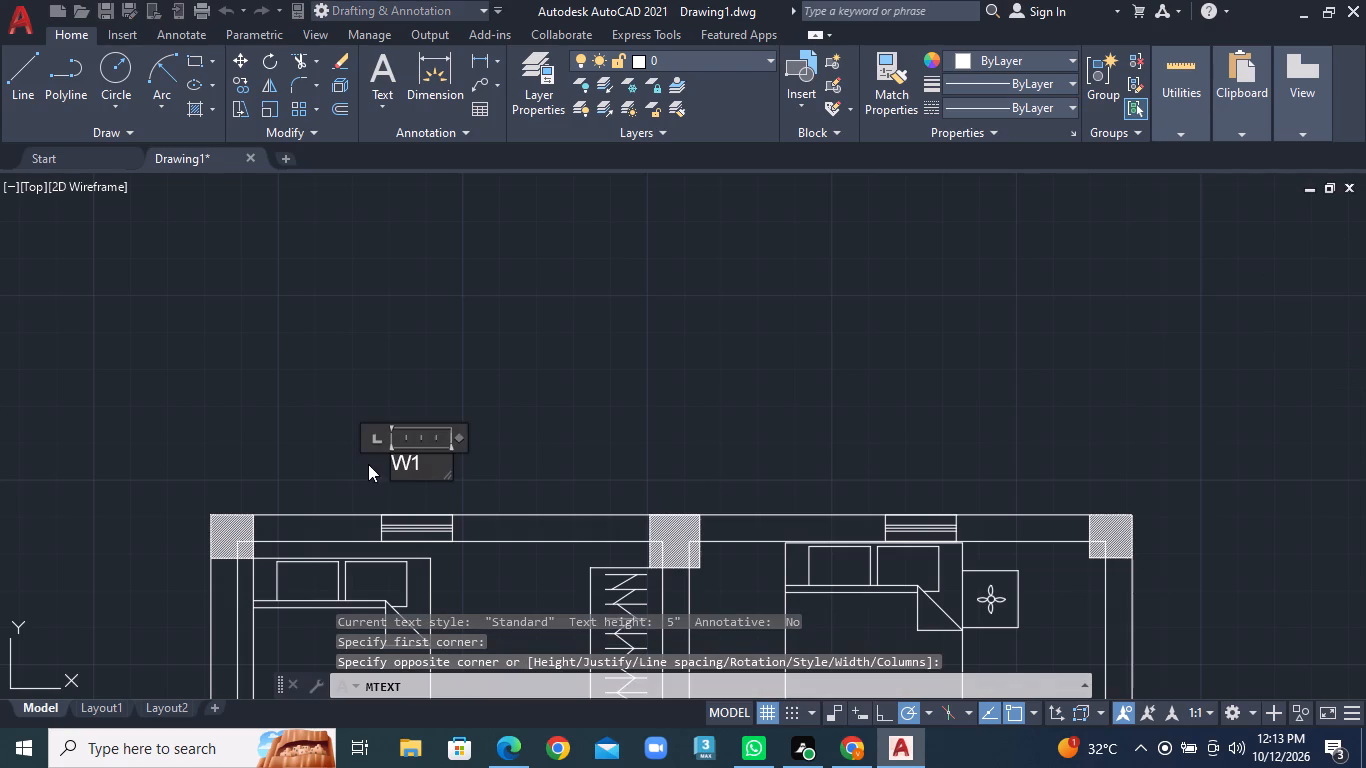
key("space")
left_click(656, 463)
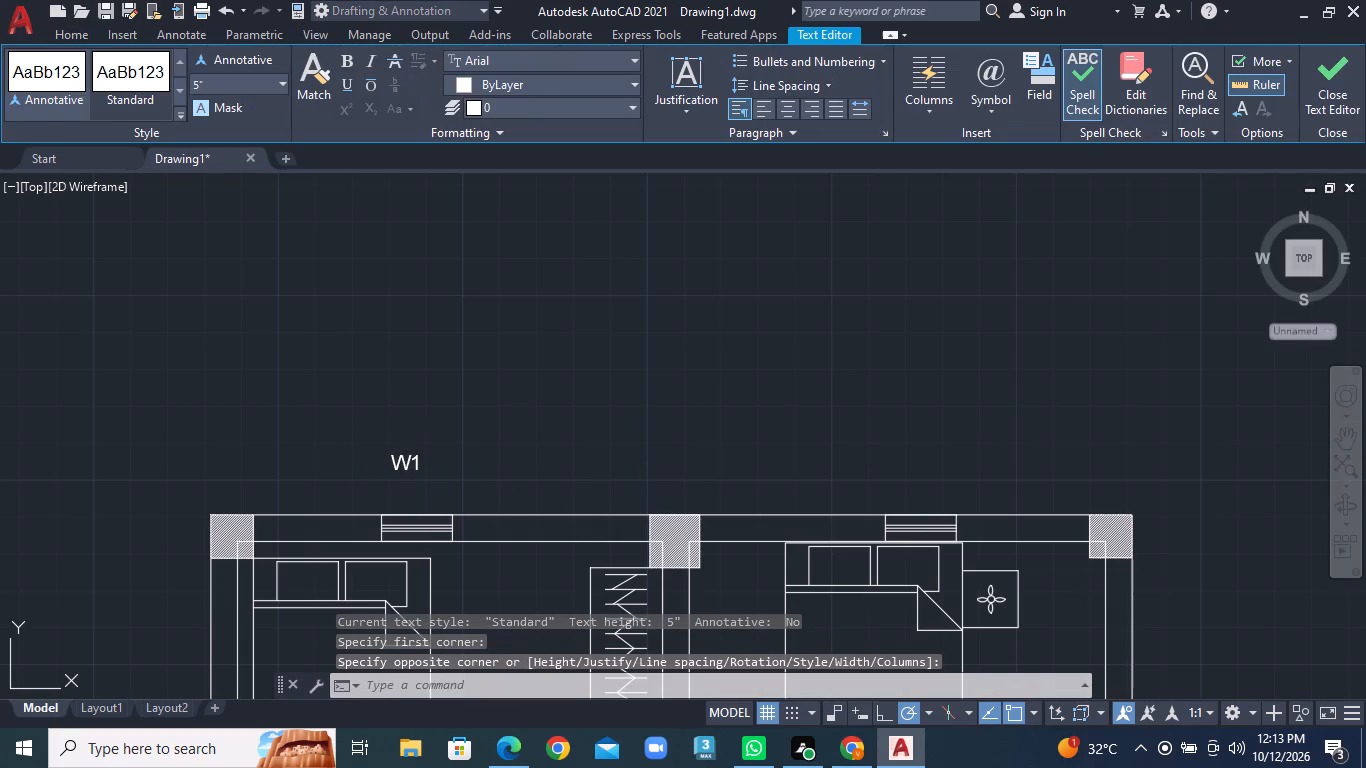
Add a multiline text label W1 above the top-wall window of the right bedroom.
right_click(648, 437)
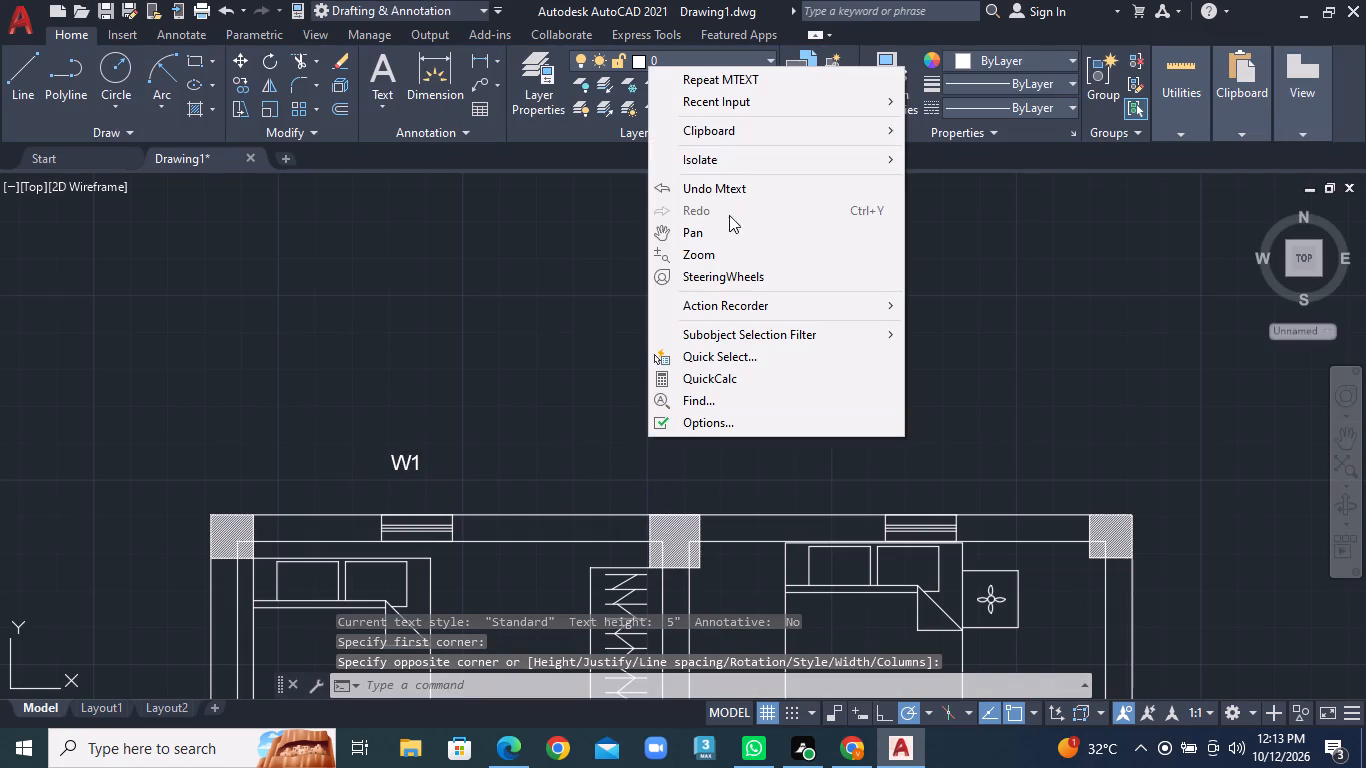
left_click(758, 76)
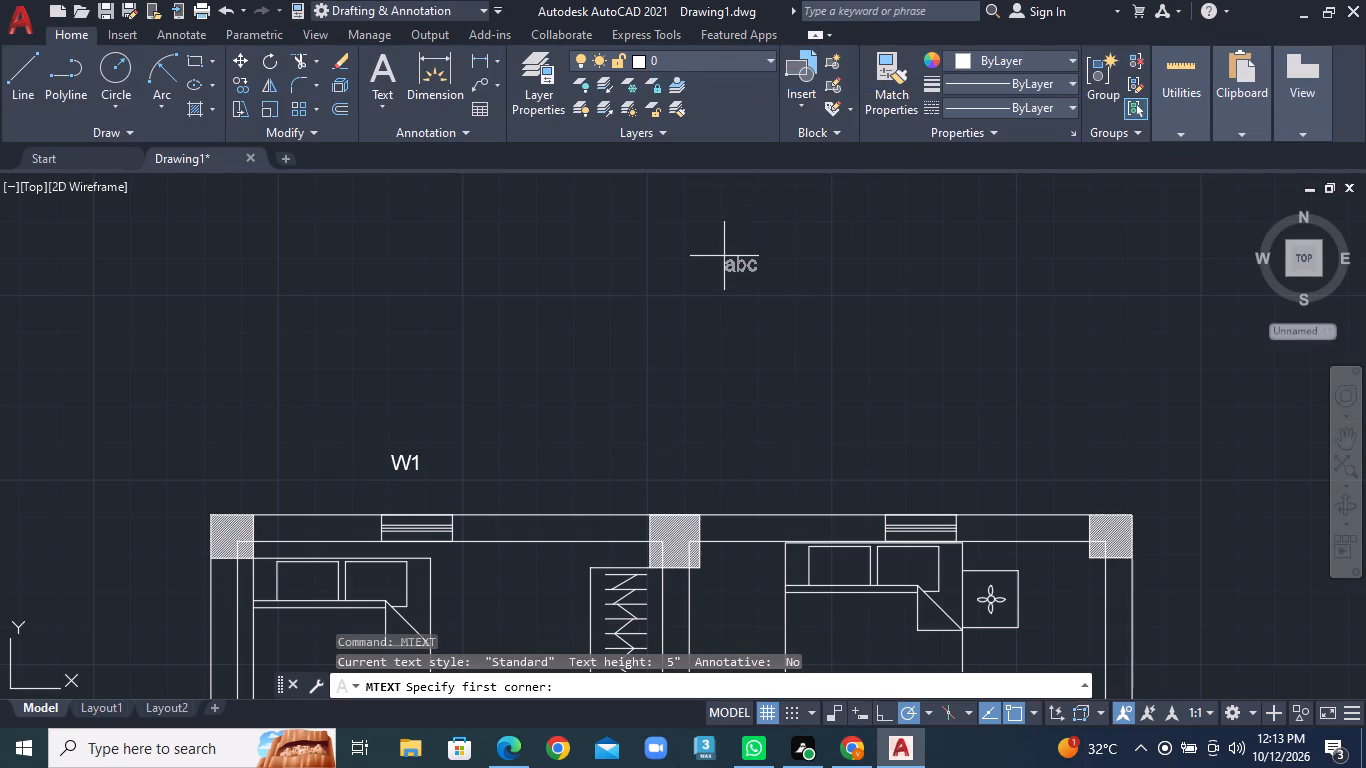
left_click(886, 453)
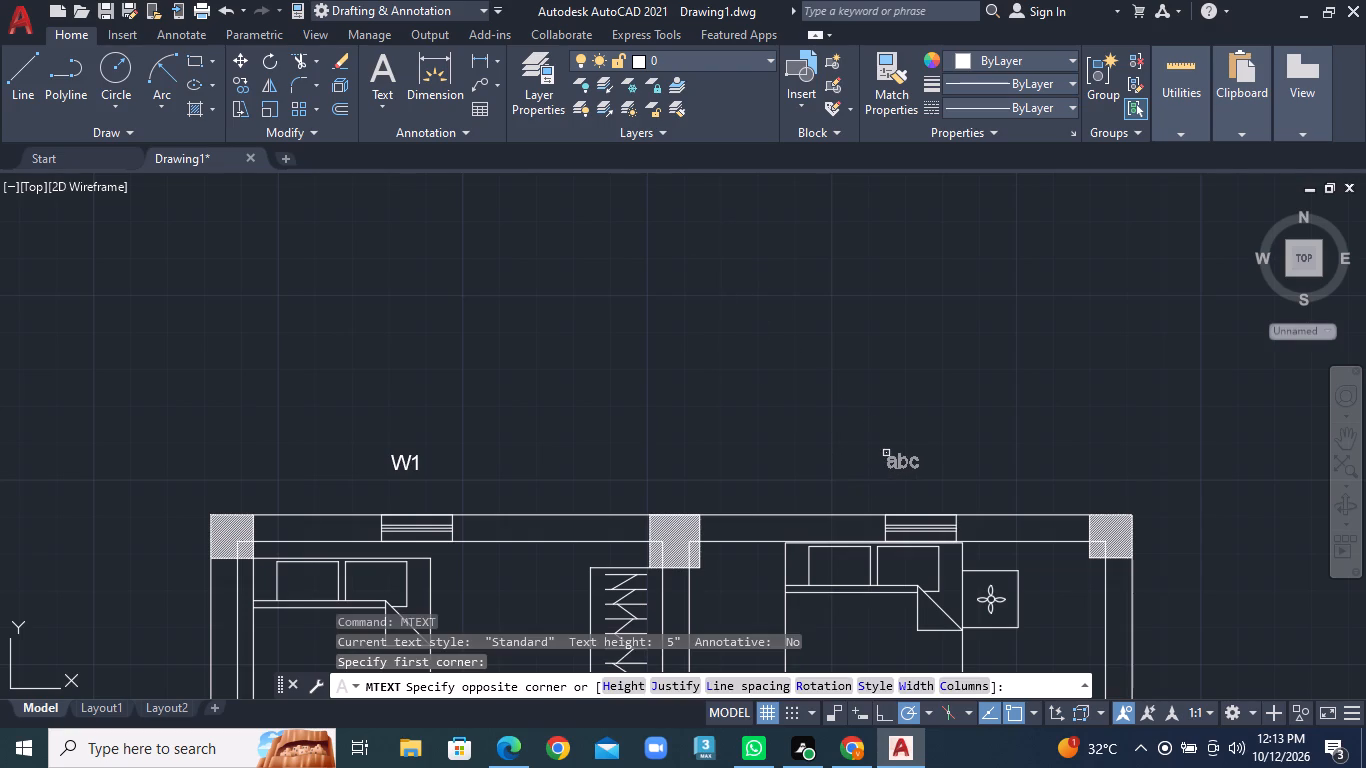
left_click(945, 499)
type("W1")
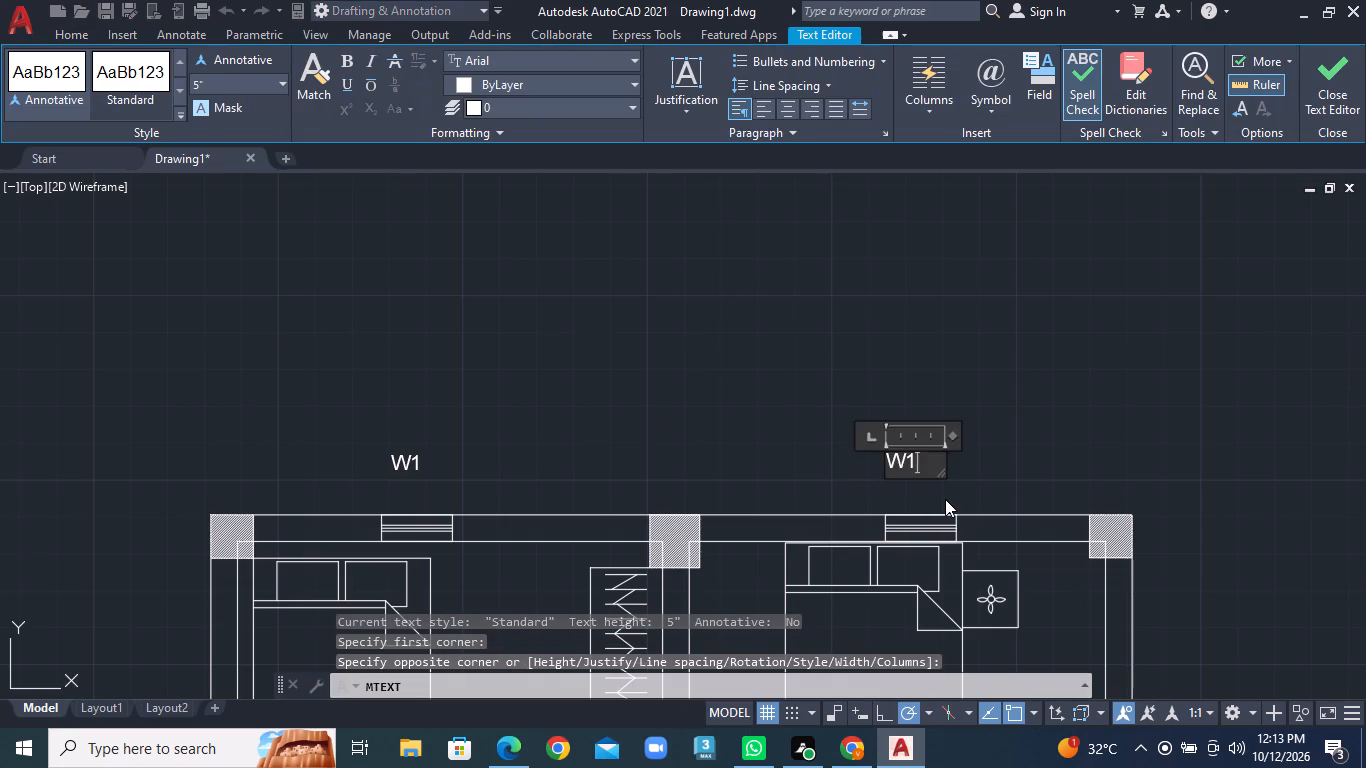
left_click(968, 493)
Add the multiline text label BED ROOM, wrapped onto two lines, on the left bedroom's bed.
scroll(545, 392, "down", 1)
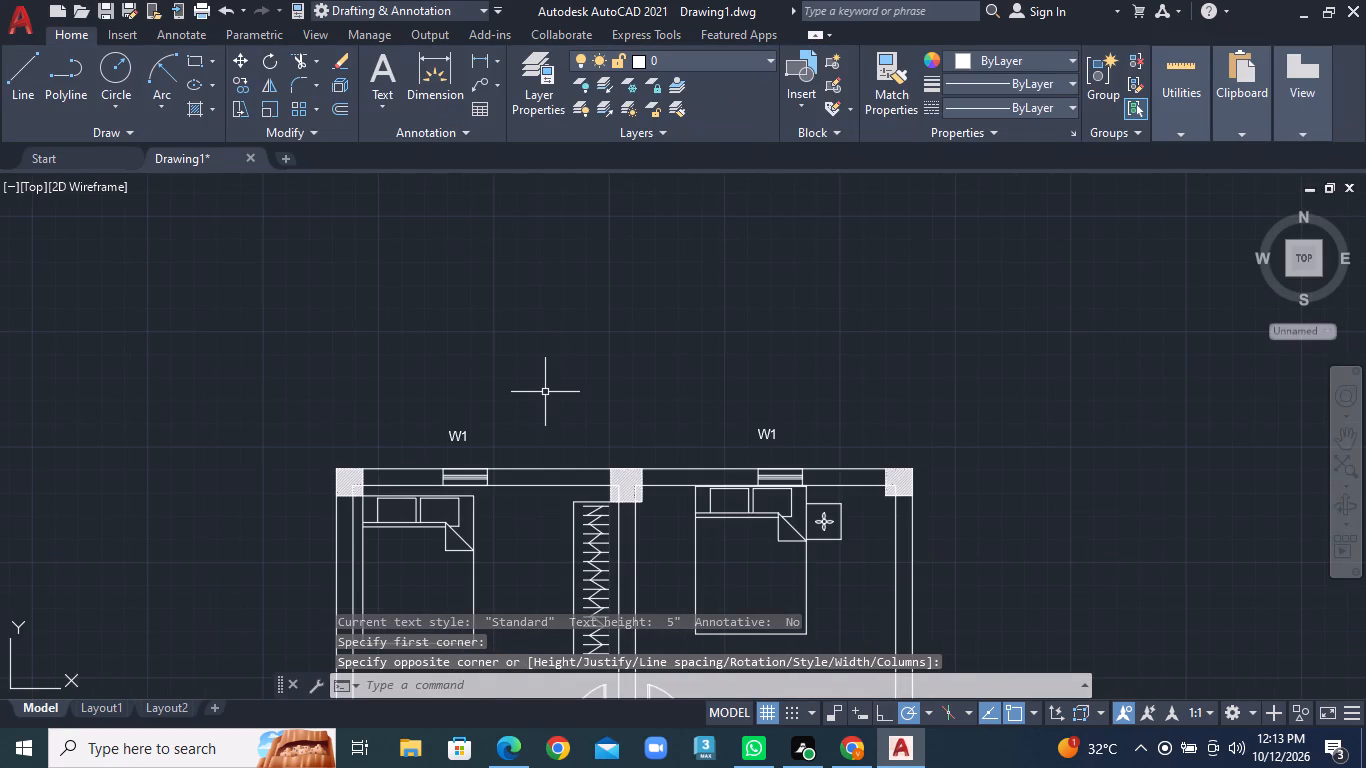
middle_click_drag(464, 403, 715, 229)
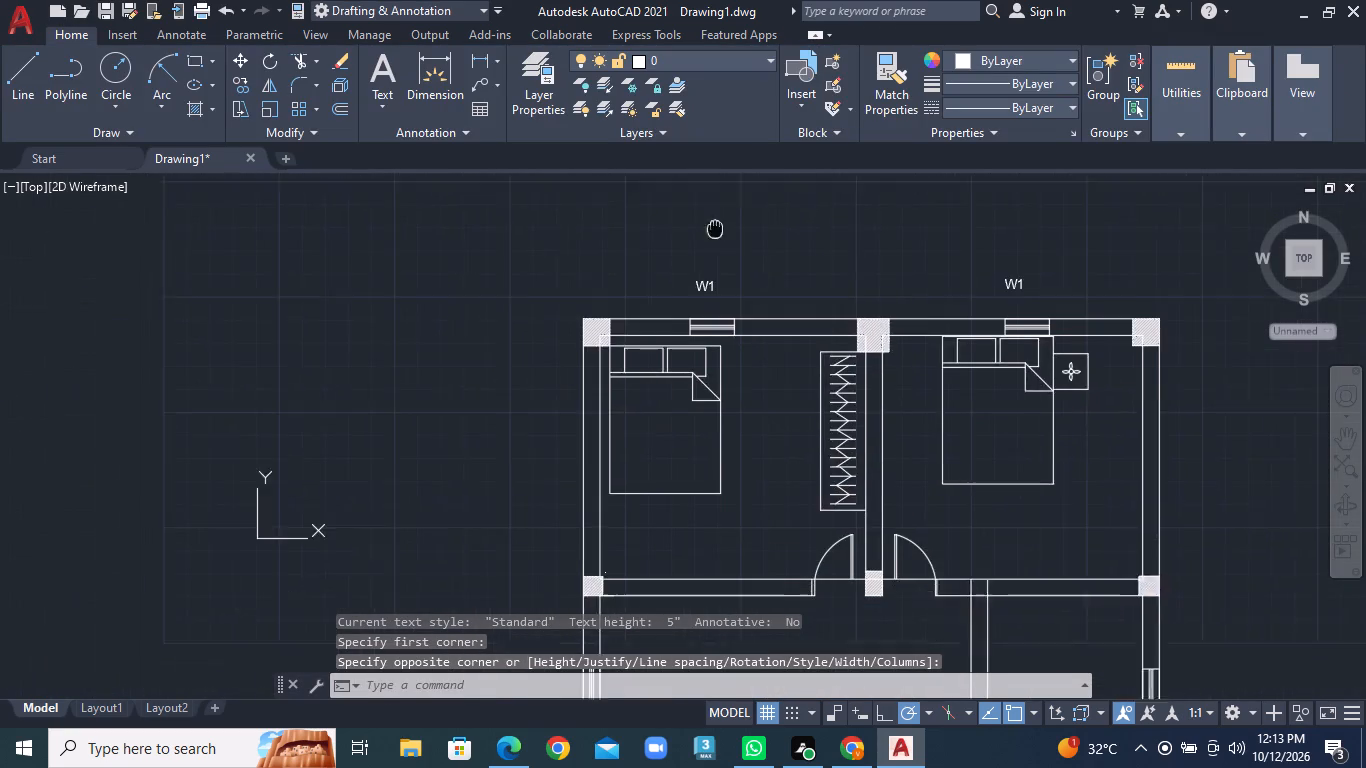
scroll(662, 424, "up", 2)
right_click(616, 371)
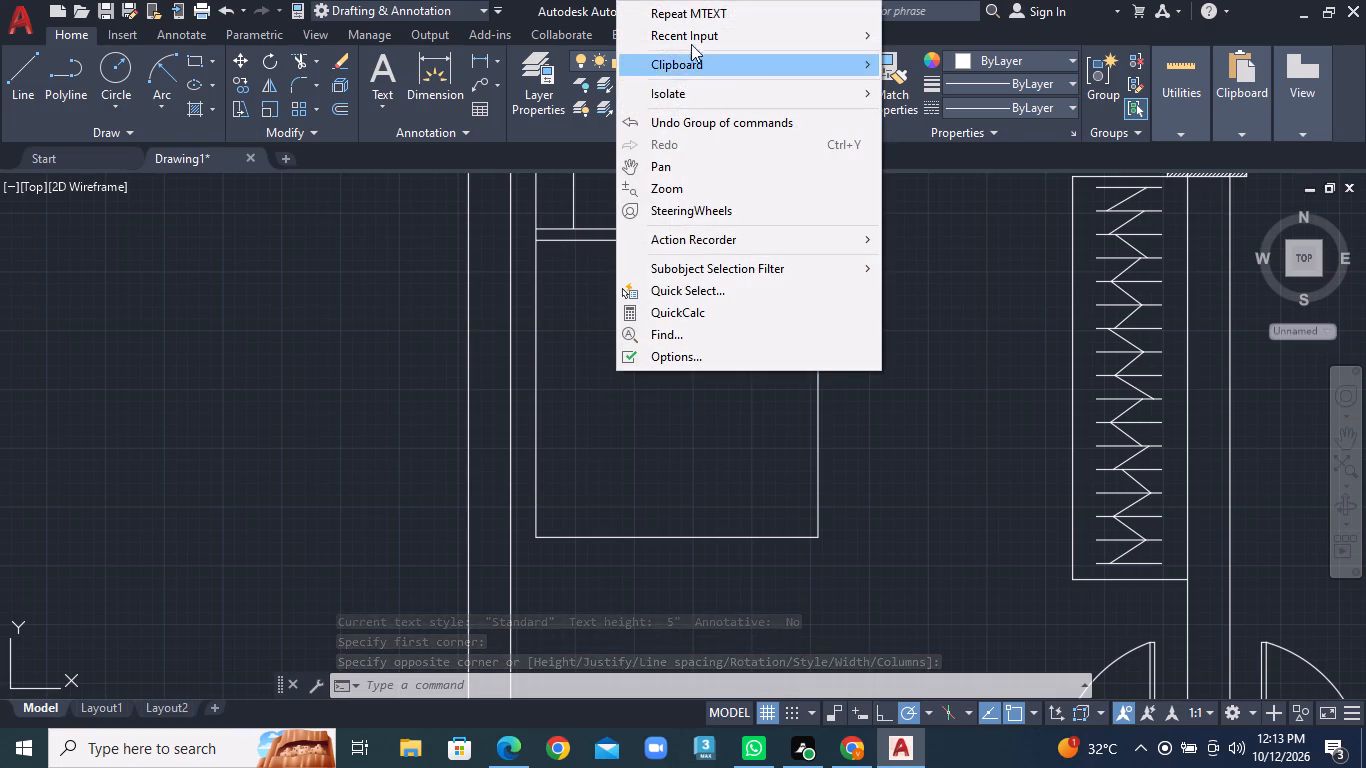
left_click(699, 20)
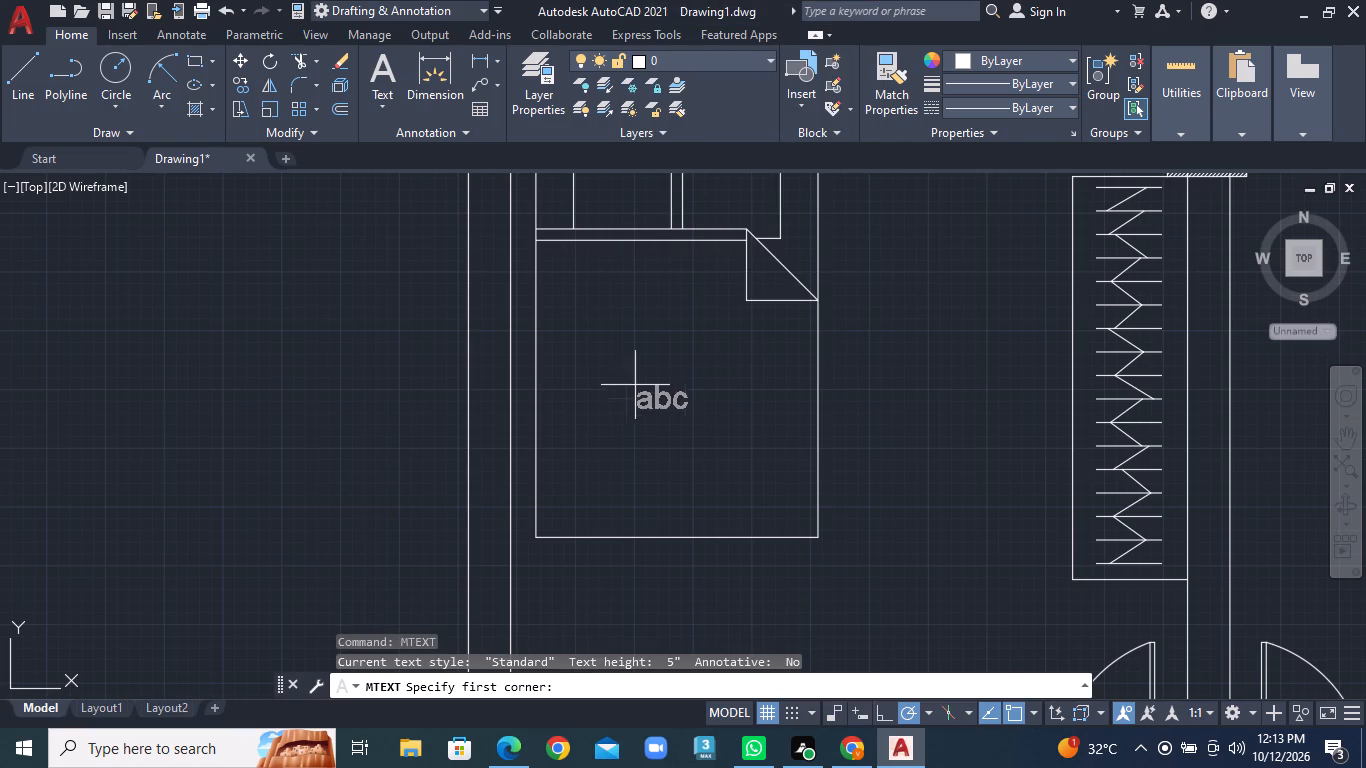
left_click(596, 386)
left_click(701, 463)
type("BED")
key("space")
type("ROOM")
left_click(737, 467)
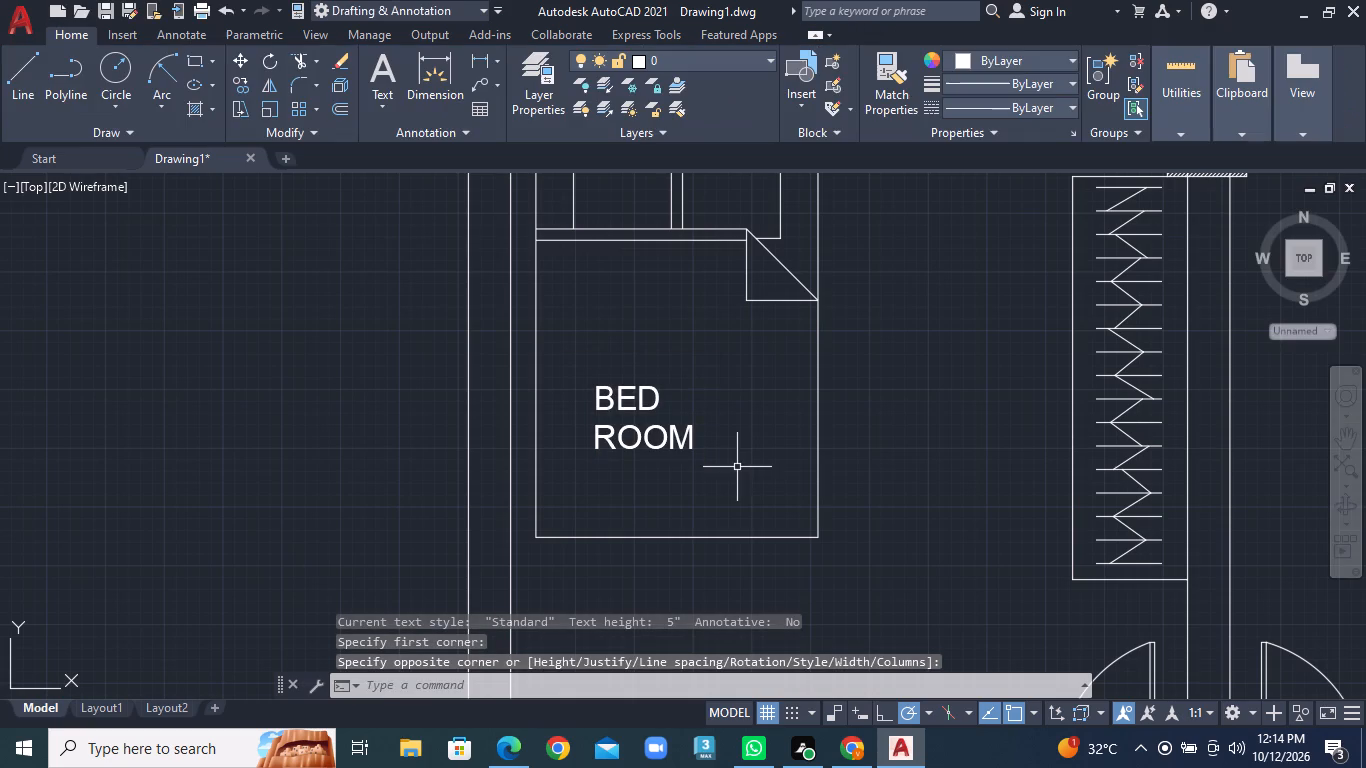
Add the multiline text label BED ROOM, wrapped onto two lines, on the right bedroom's bed.
scroll(740, 484, "down", 1)
middle_click_drag(864, 465, 548, 476)
scroll(841, 442, "up", 1)
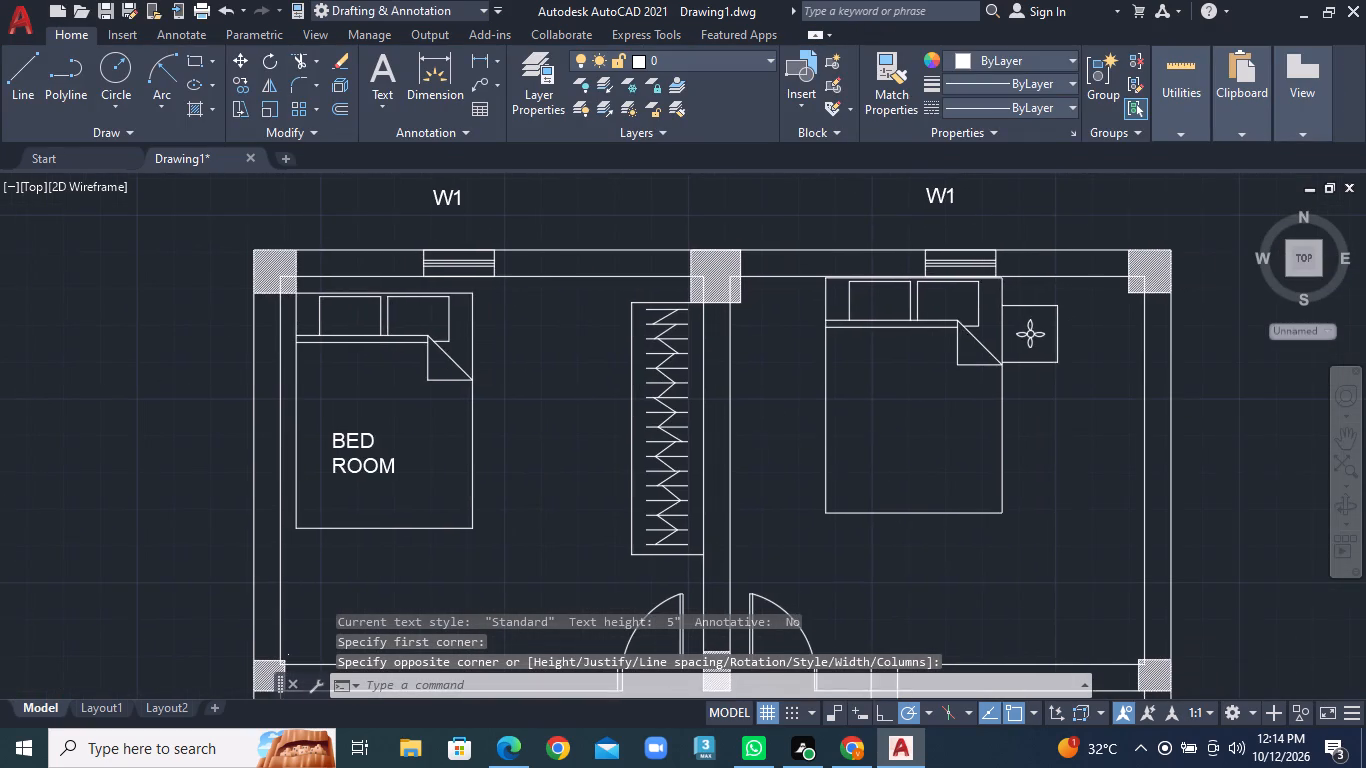
middle_click_drag(841, 442, 657, 447)
right_click(679, 449)
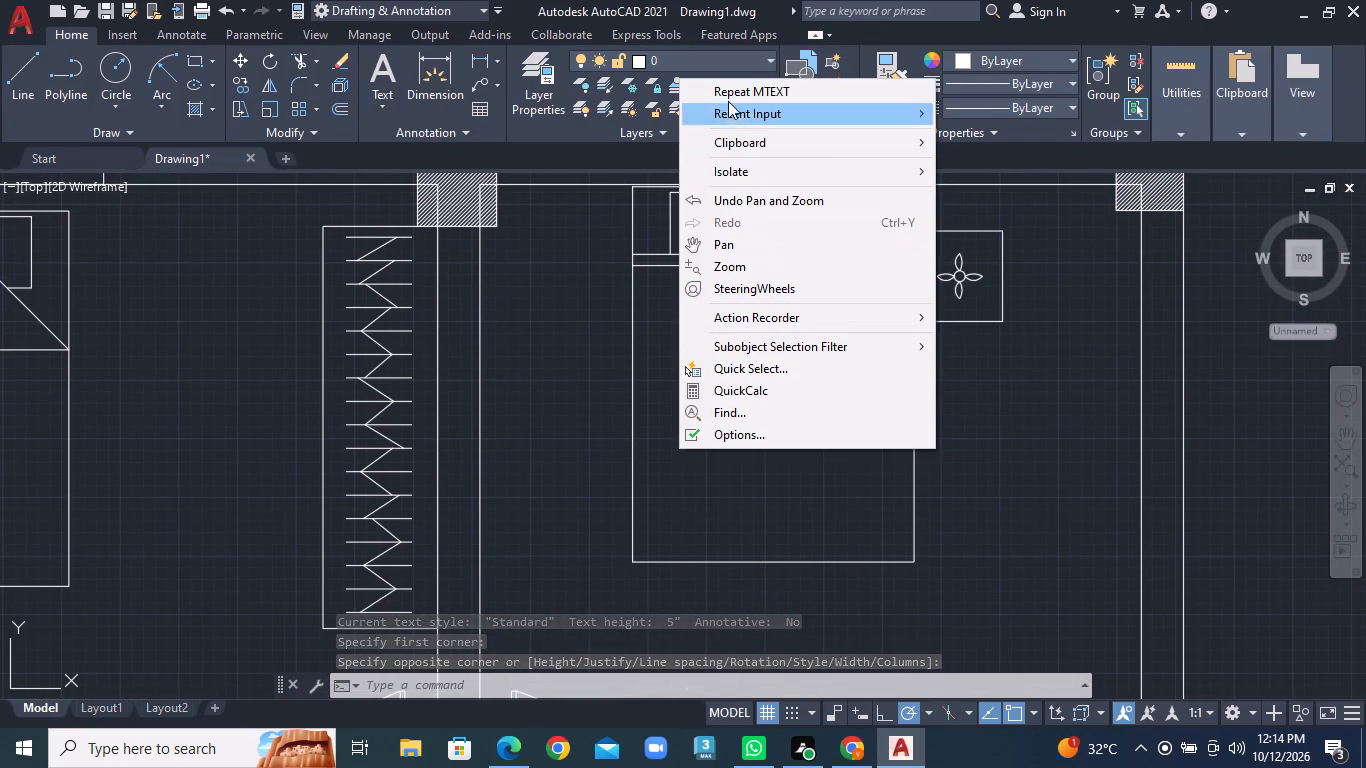
left_click(729, 95)
left_click(696, 405)
left_click(800, 505)
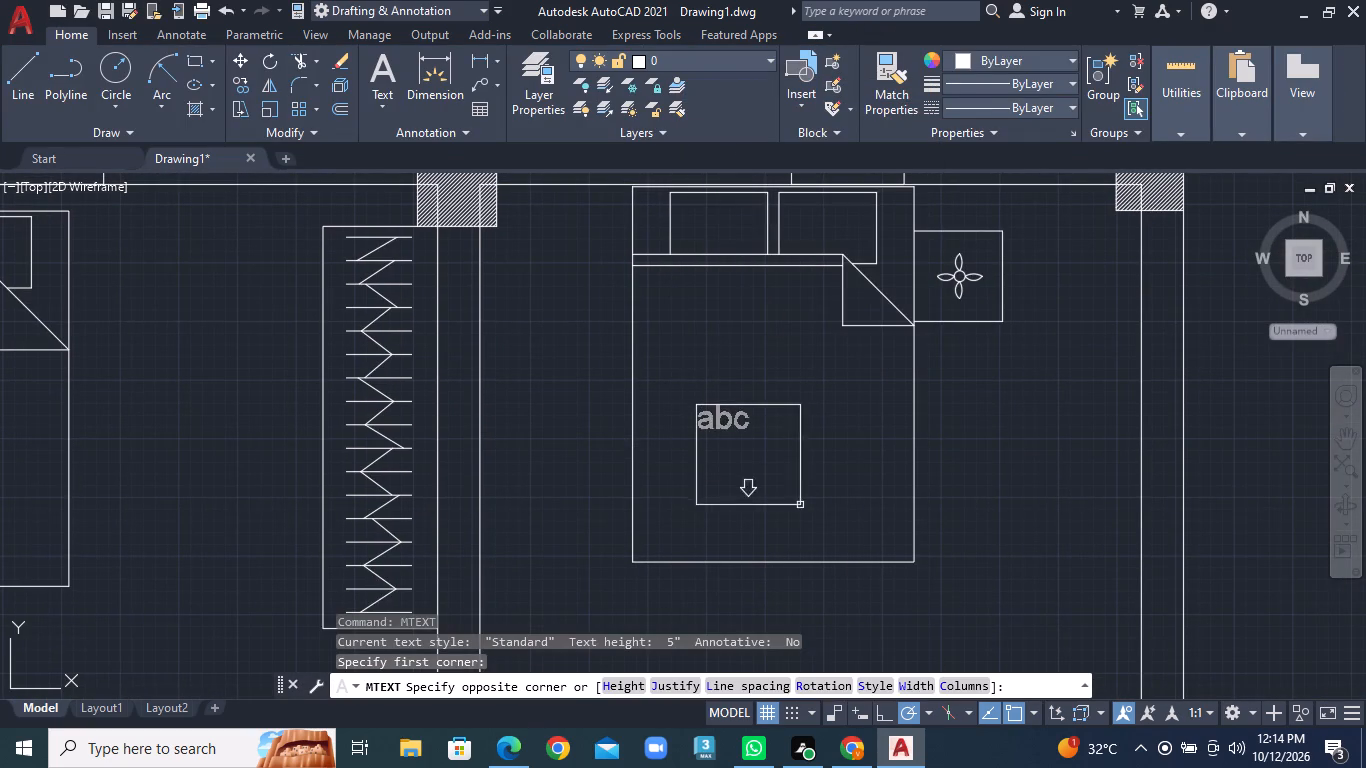
type("BED ROOM")
left_click(807, 505)
Move the dining table block from beside the plan into the large middle room, near its inner partition wall.
scroll(807, 507, "down", 1)
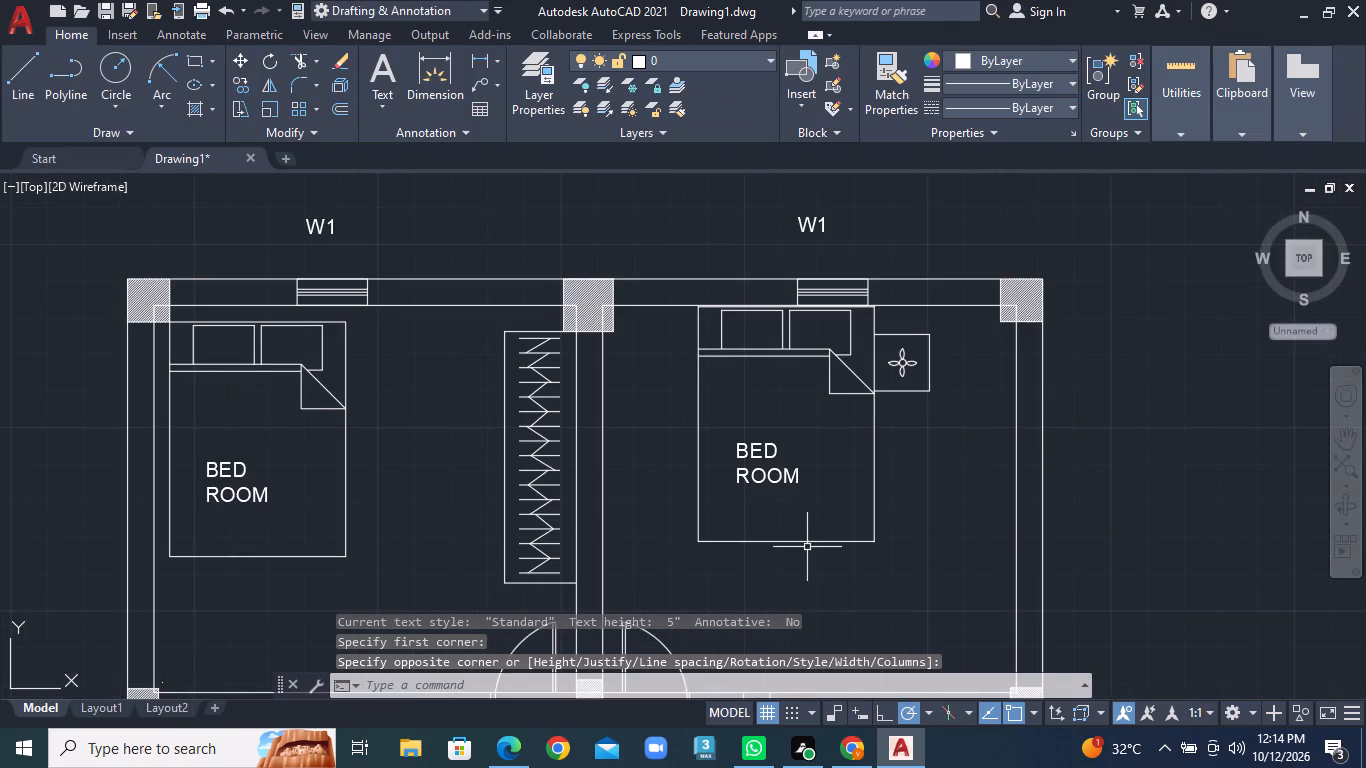
middle_click_drag(807, 549, 897, 403)
middle_click_drag(468, 571, 621, 305)
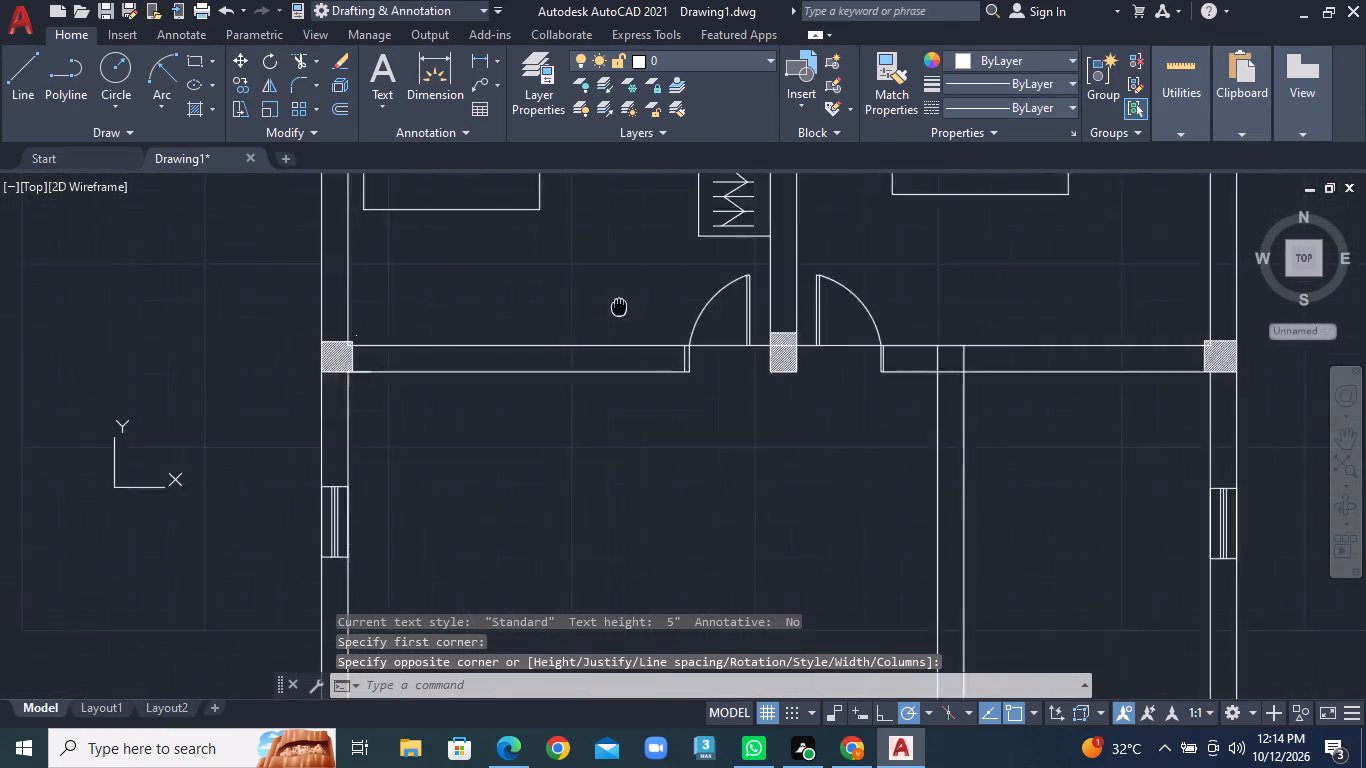
scroll(626, 413, "down", 3)
middle_click_drag(672, 432, 597, 384)
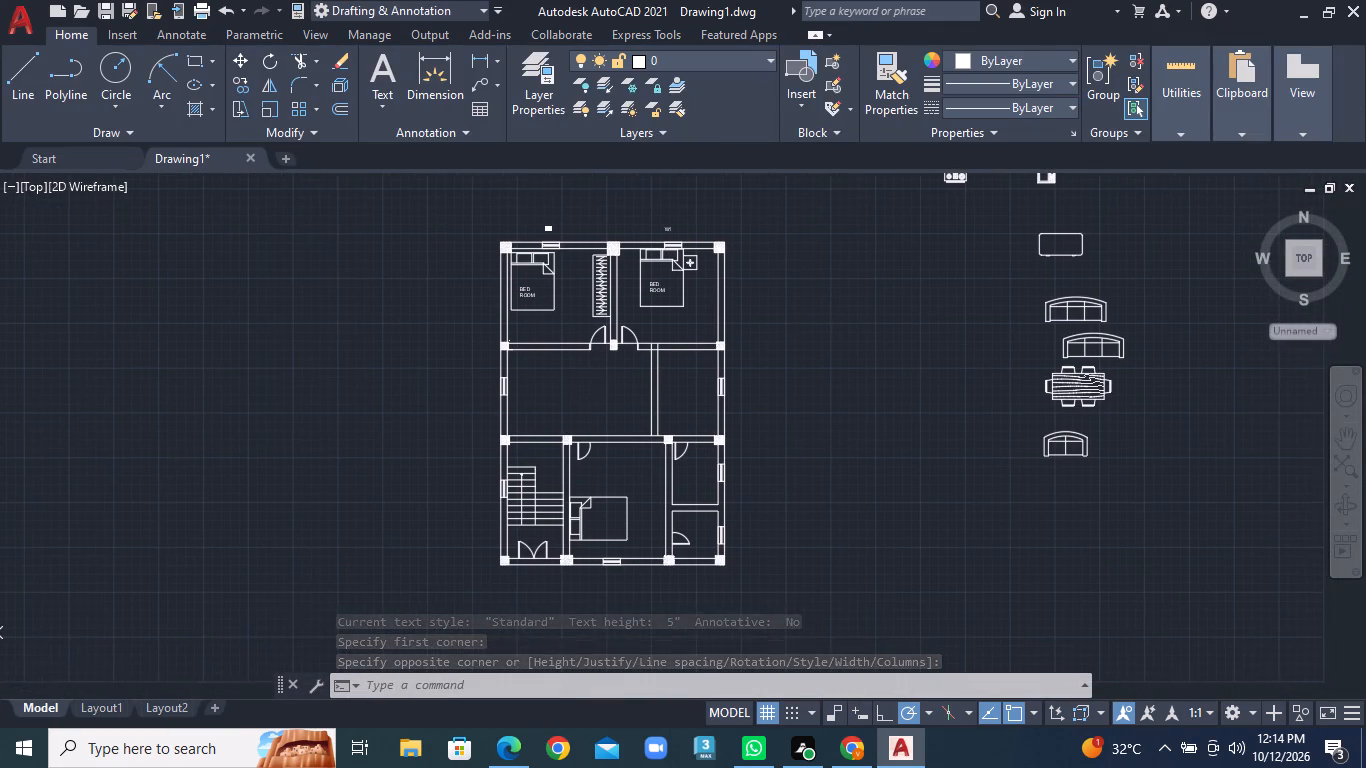
middle_click_drag(597, 384, 580, 385)
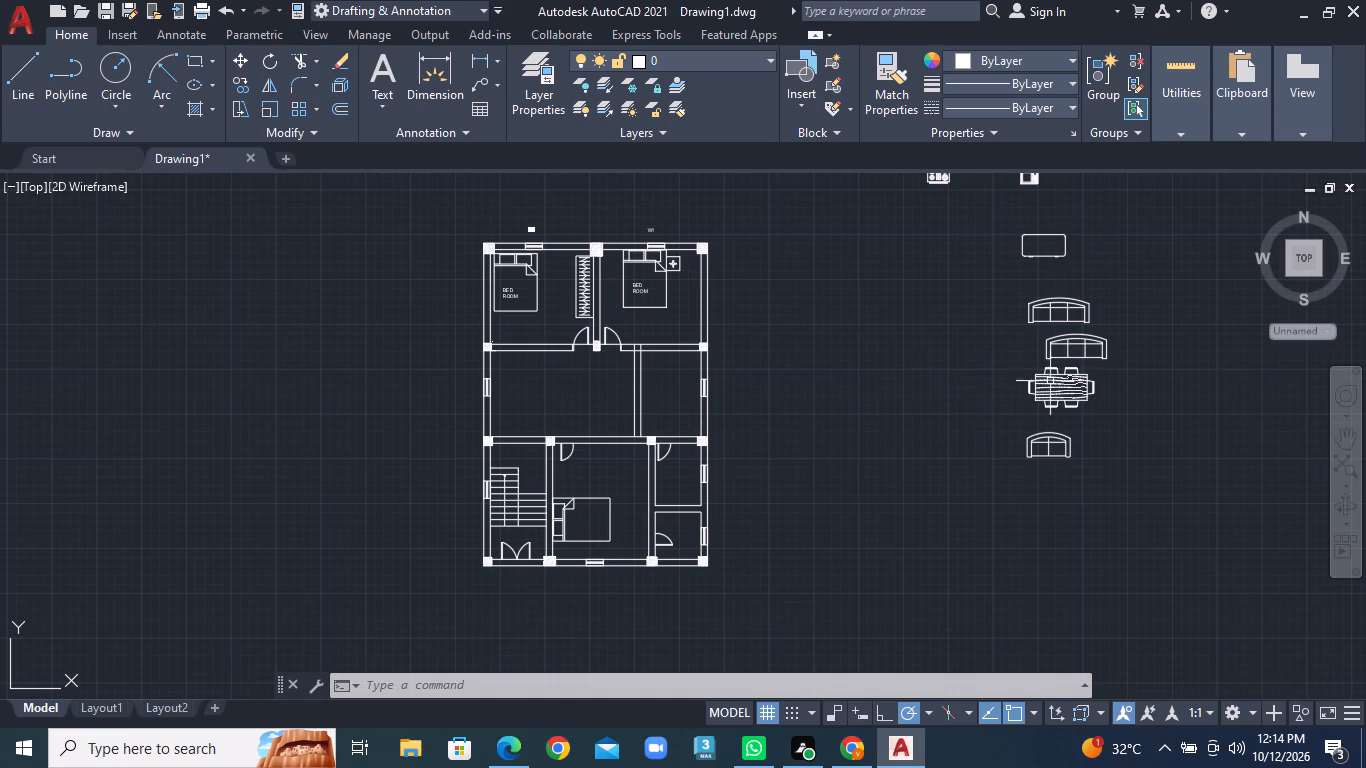
left_click(1083, 379)
right_click(1083, 379)
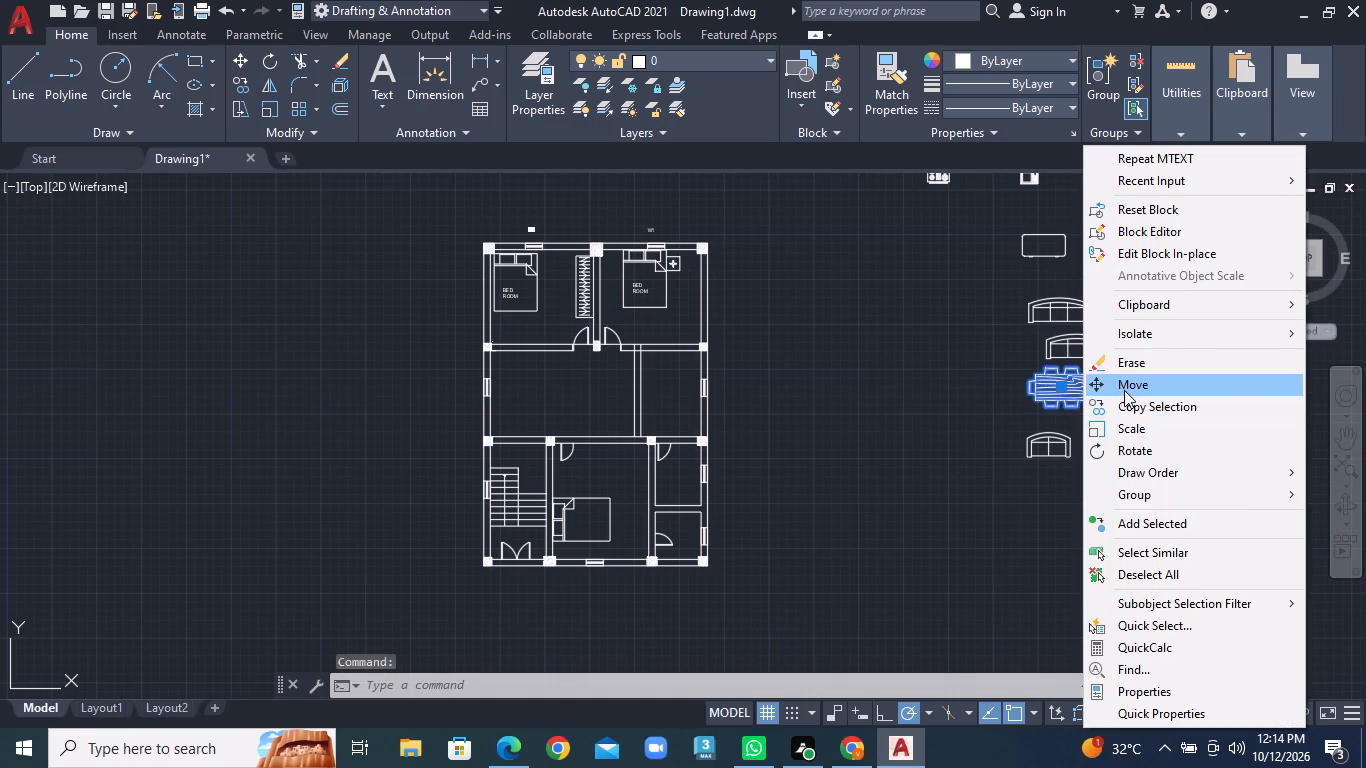
left_click(1124, 390)
left_click(1076, 399)
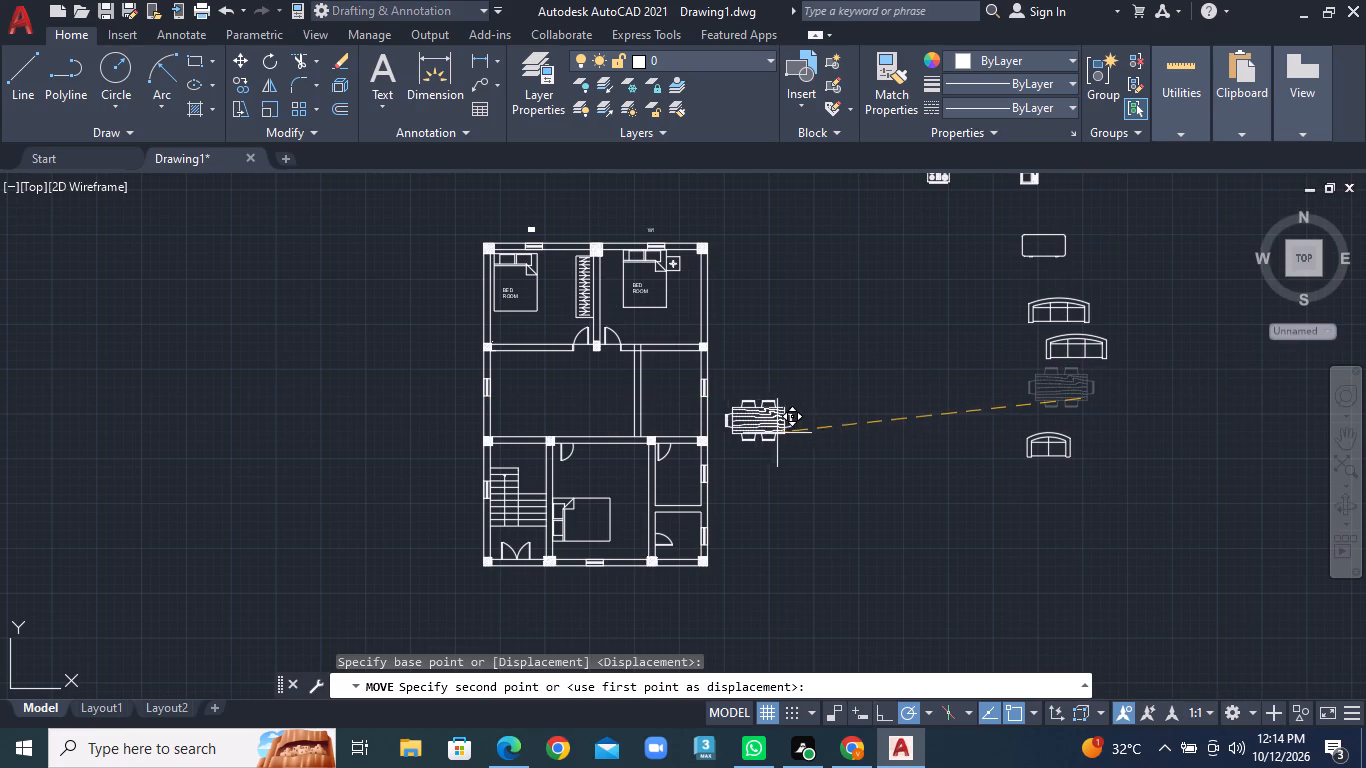
left_click(610, 407)
right_click(610, 407)
Rotate the dining table block 270 degrees so it stands vertically beside the middle room's inner partition wall.
left_click(599, 381)
right_click(599, 381)
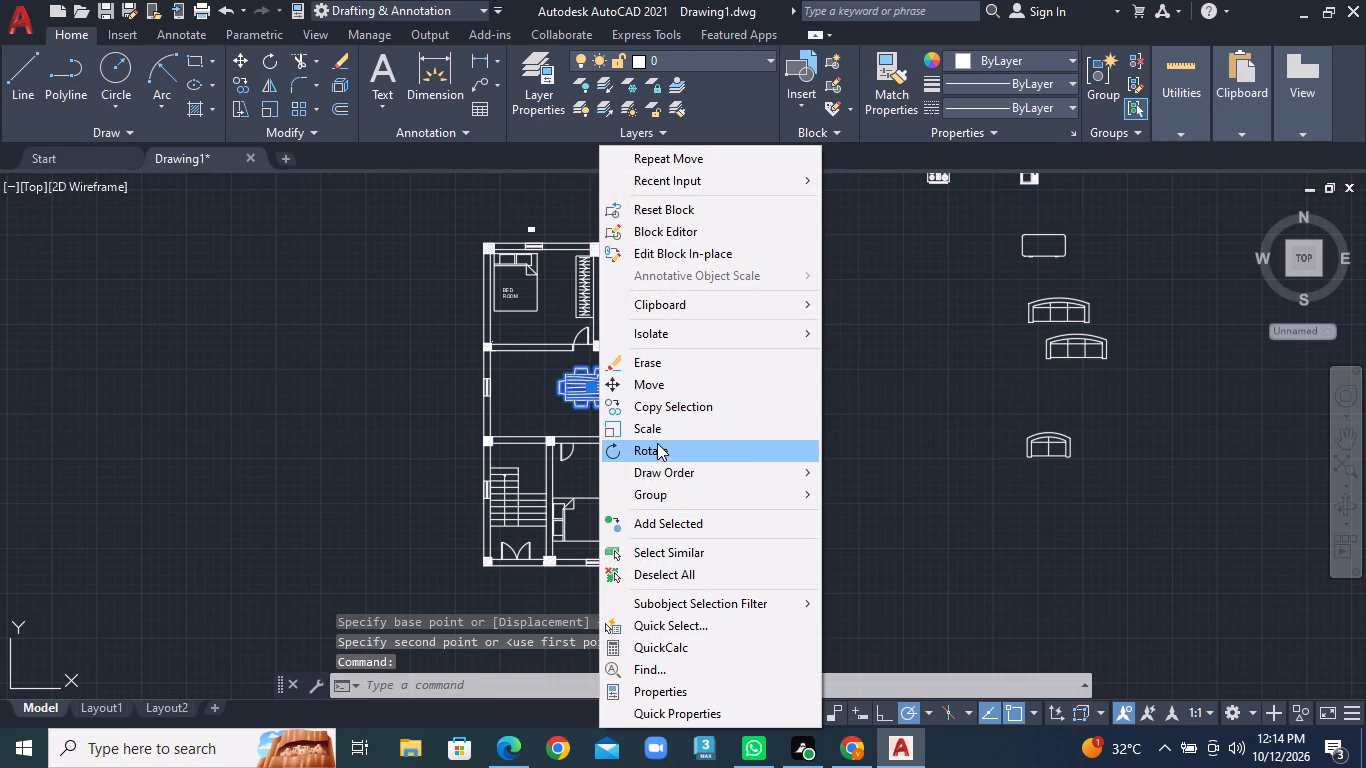
left_click(657, 447)
left_click(606, 408)
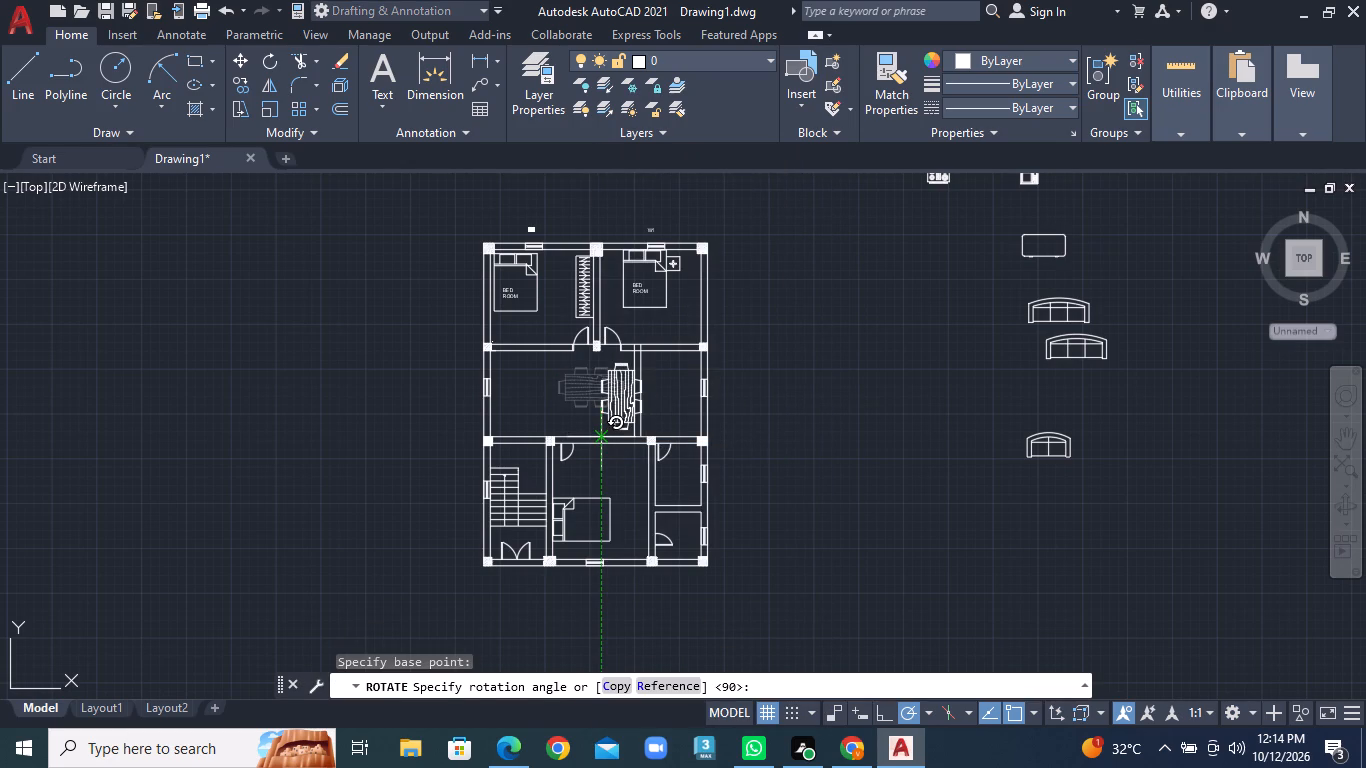
left_click(602, 437)
Move the dining table block slightly left so its chairs clear the partition wall in the middle room.
left_click(621, 401)
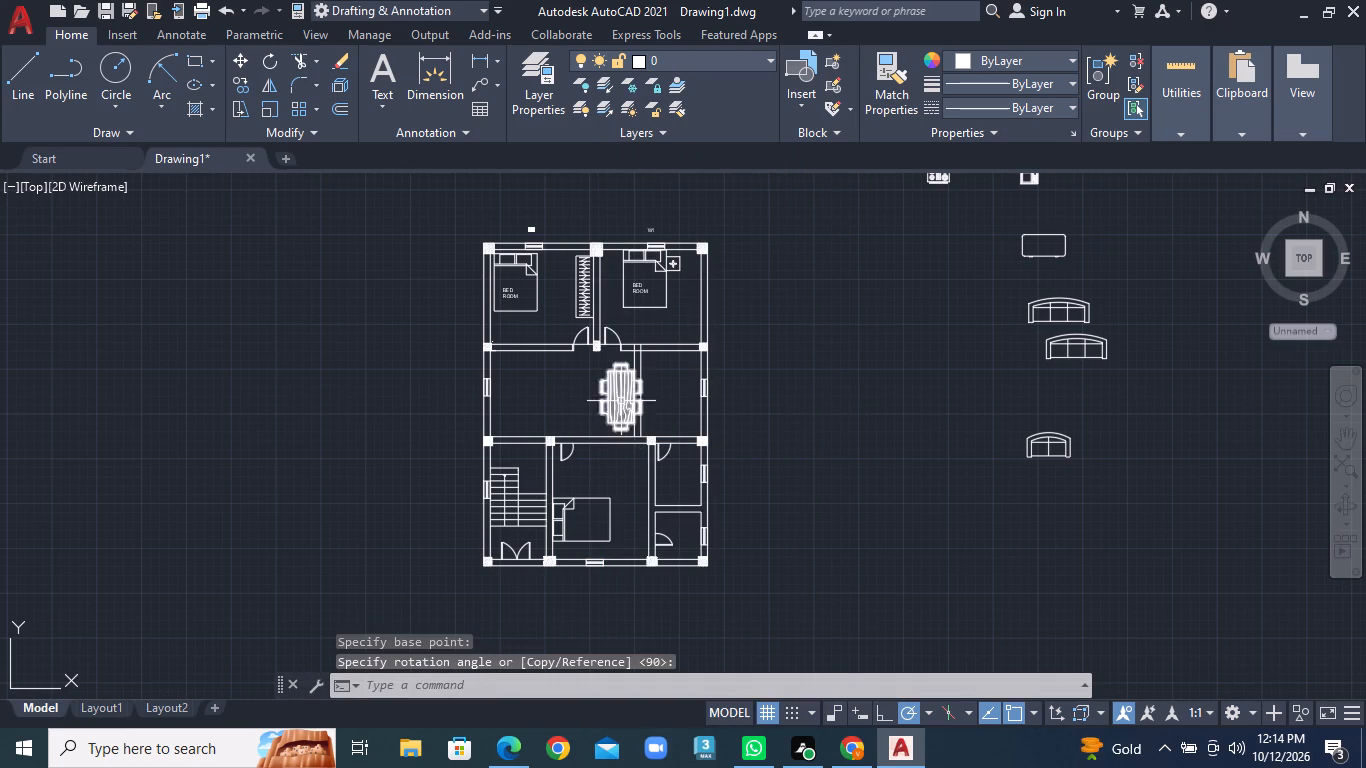
right_click(621, 401)
left_click(679, 381)
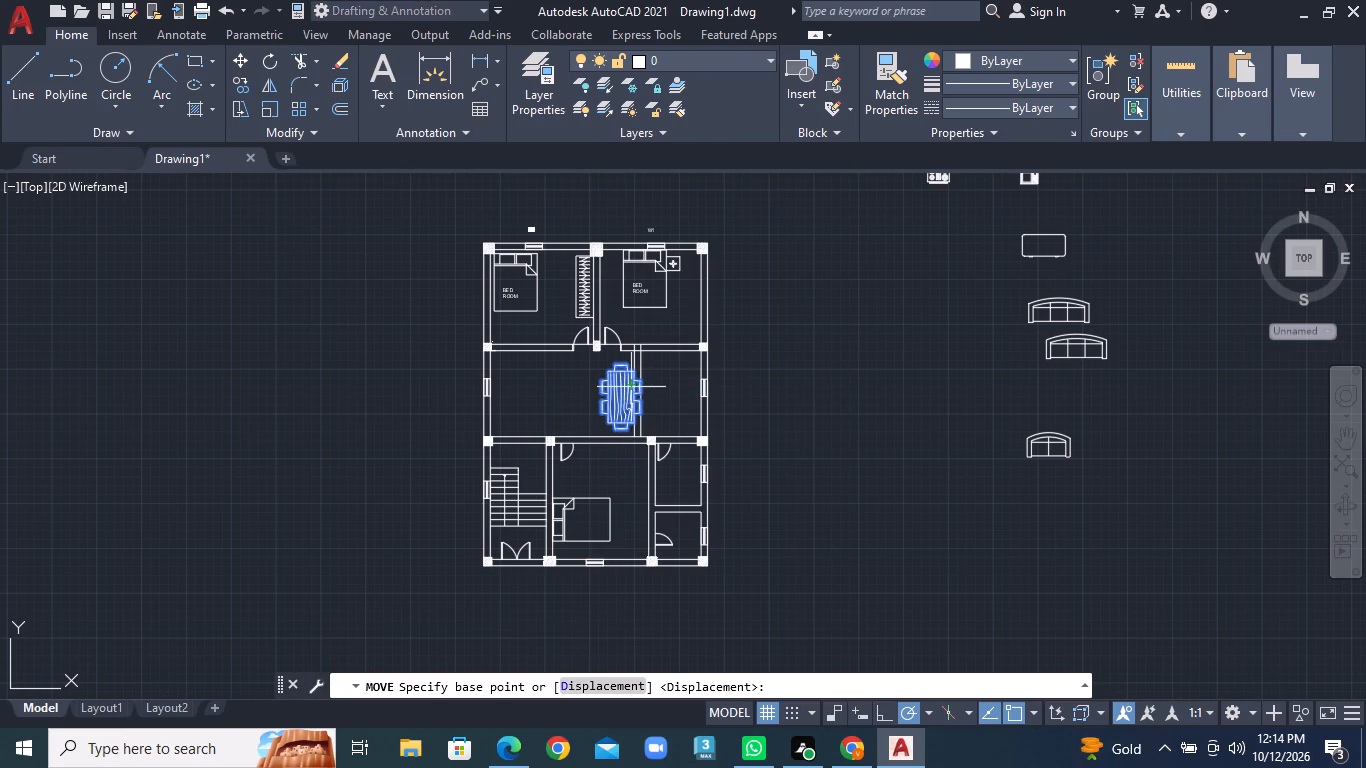
left_click(619, 397)
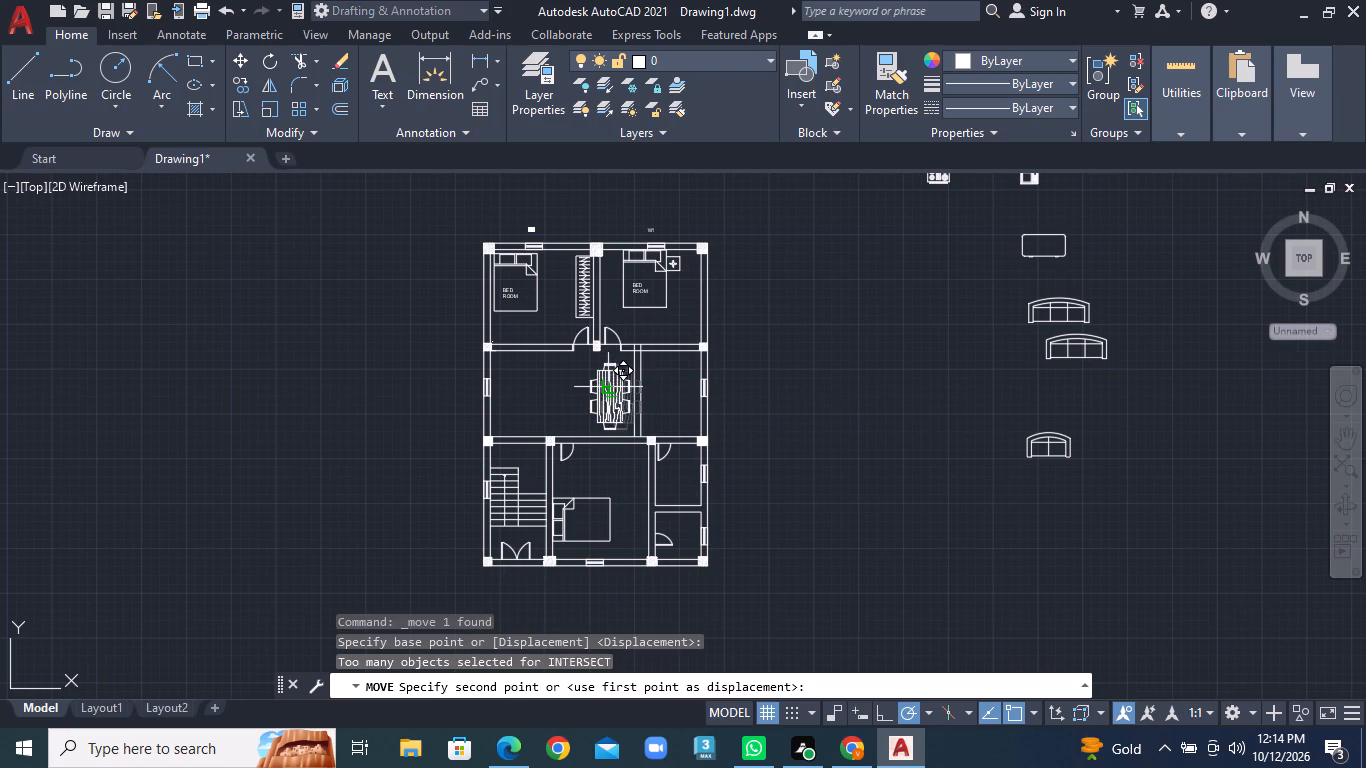
left_click(607, 387)
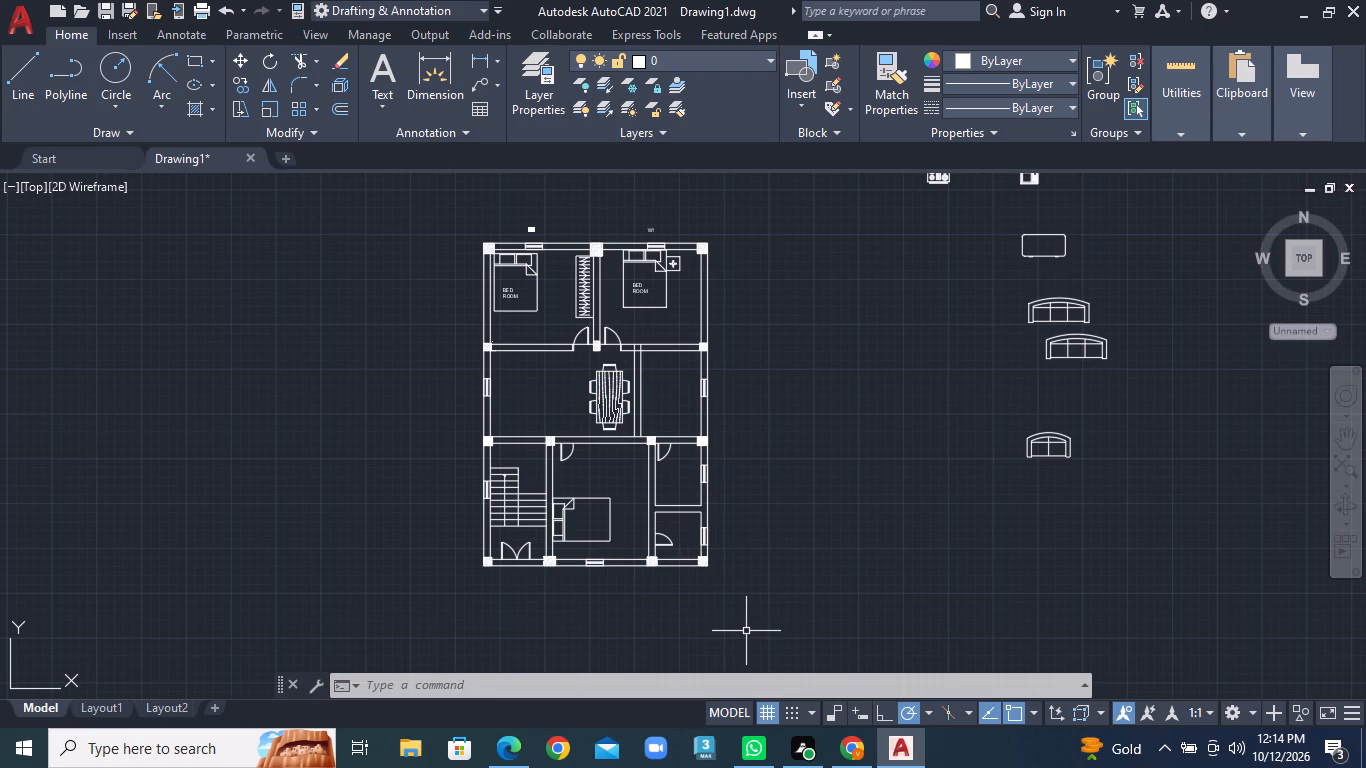
Rotate the rounded rectangular table block beside the plan by 270 degrees so its long side is vertical.
middle_click_drag(702, 665, 744, 669)
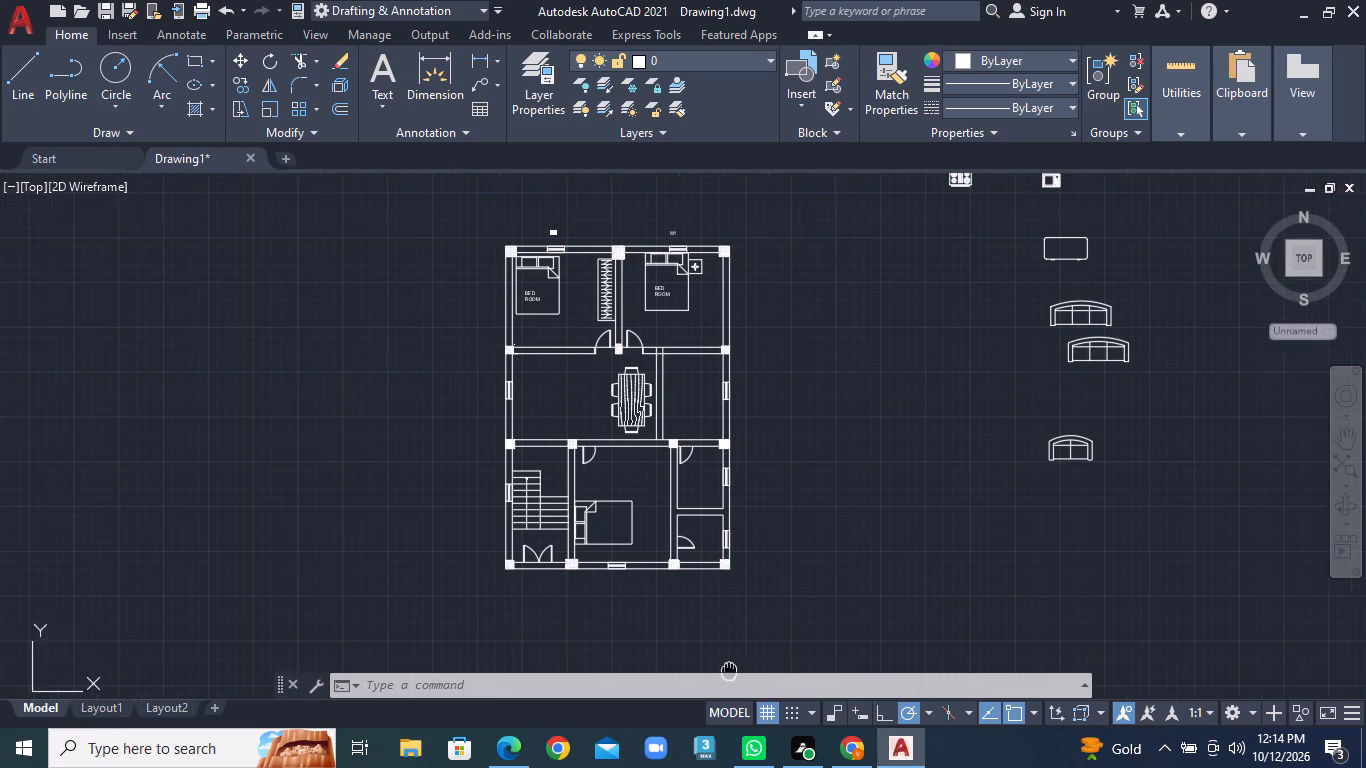
middle_click_drag(744, 669, 763, 666)
middle_click_drag(989, 337, 989, 384)
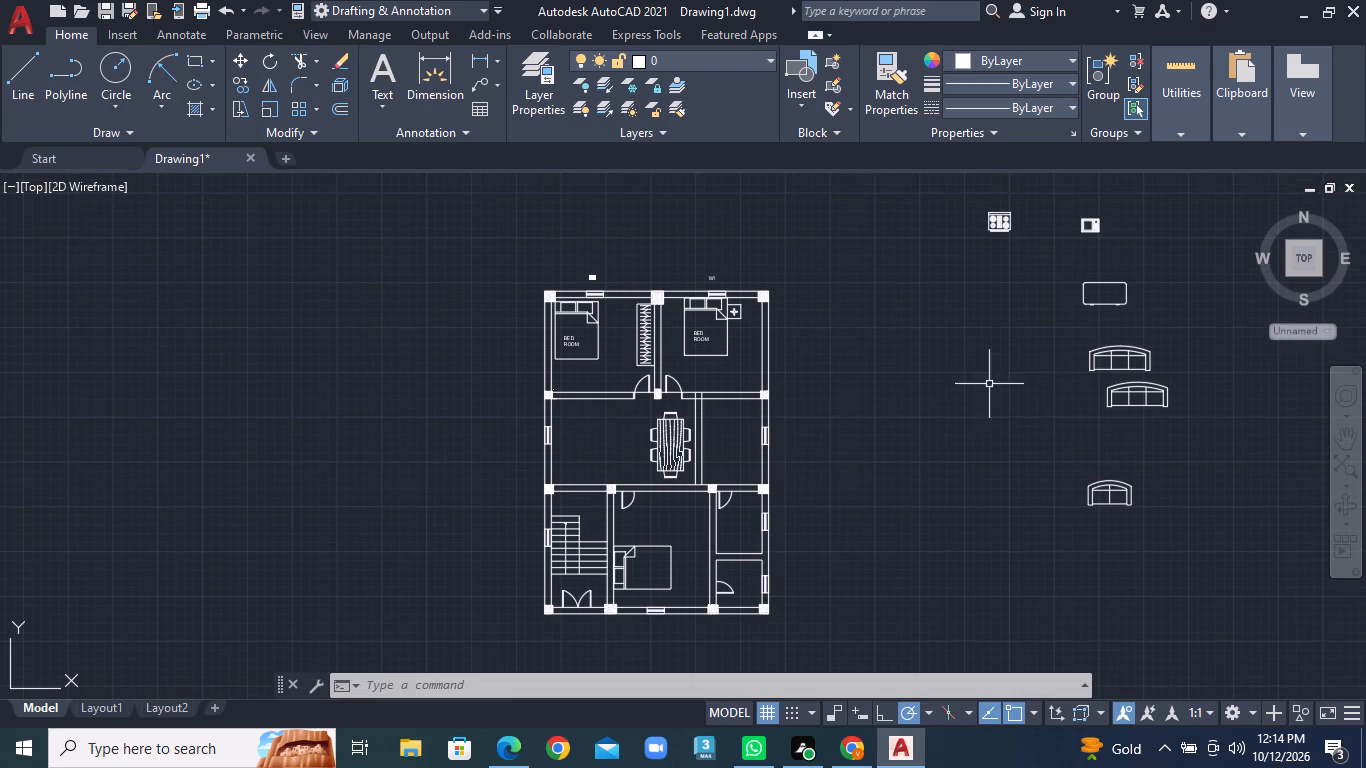
left_click(1120, 307)
right_click(1120, 307)
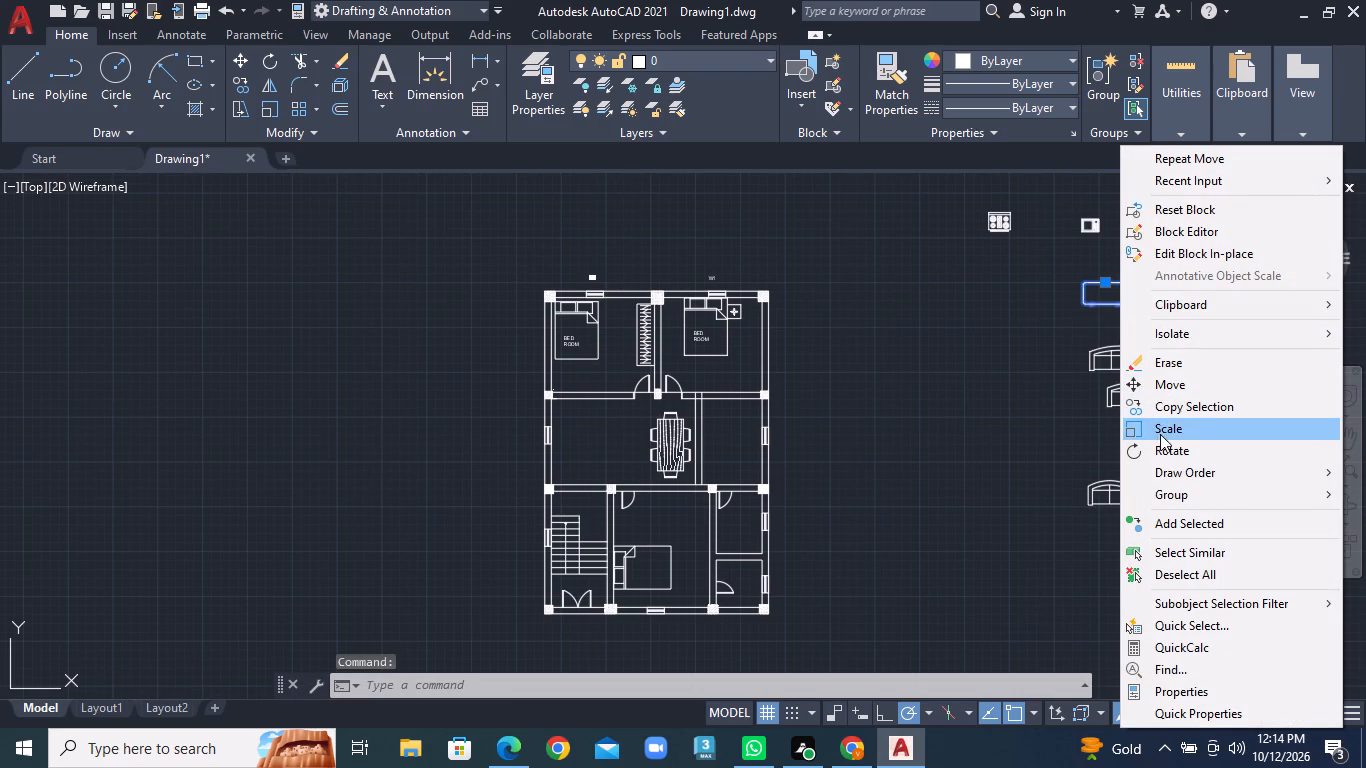
left_click(1160, 446)
left_click(1118, 300)
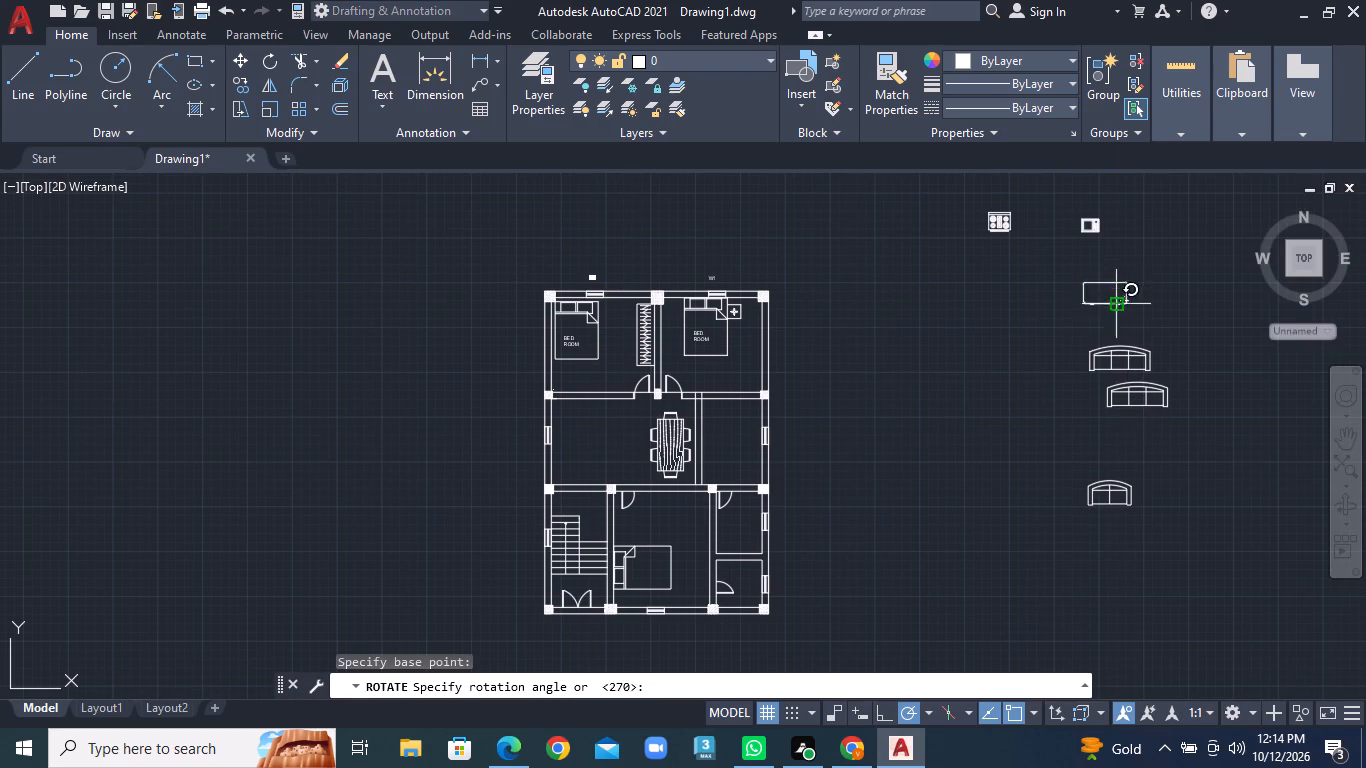
left_click(1108, 341)
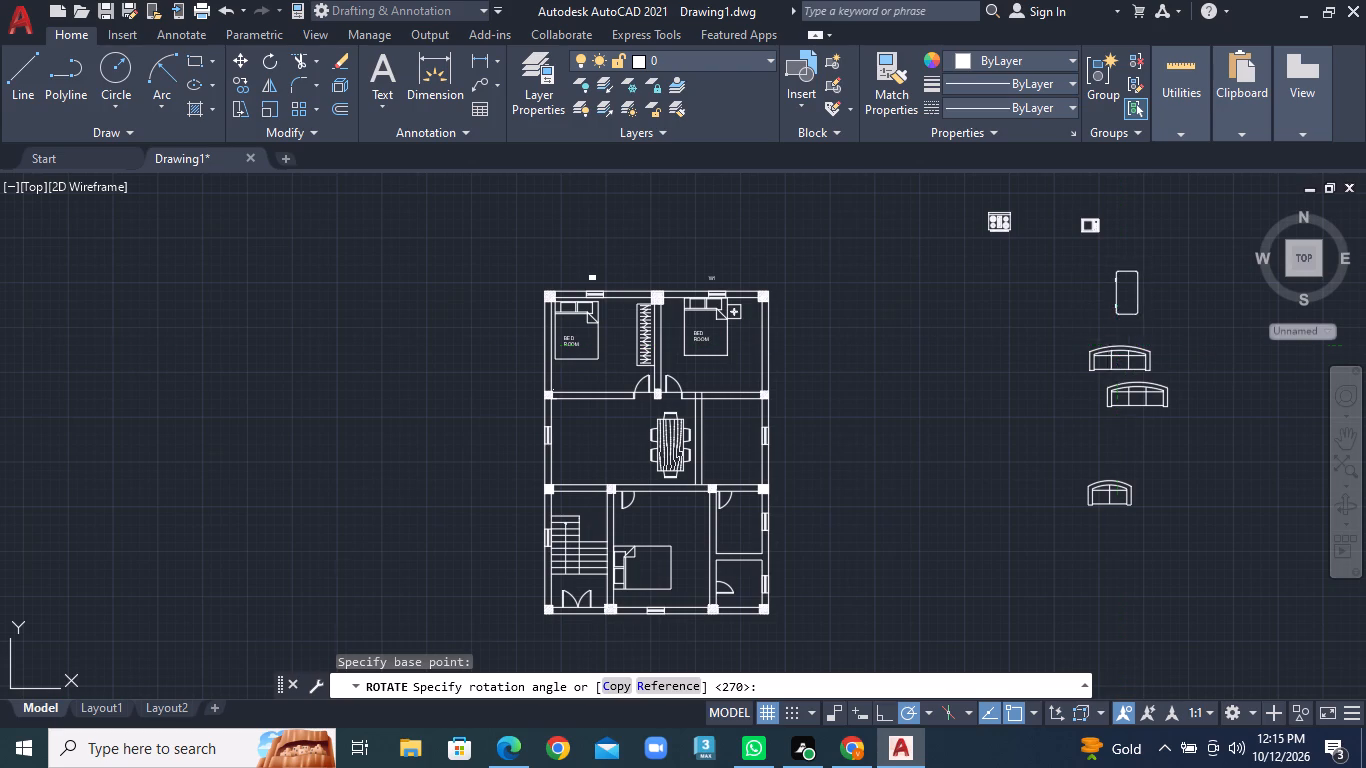
Move the rounded rectangular table block into the middle room, between the left outer wall and the dining table.
left_click(1129, 315)
right_click(1129, 315)
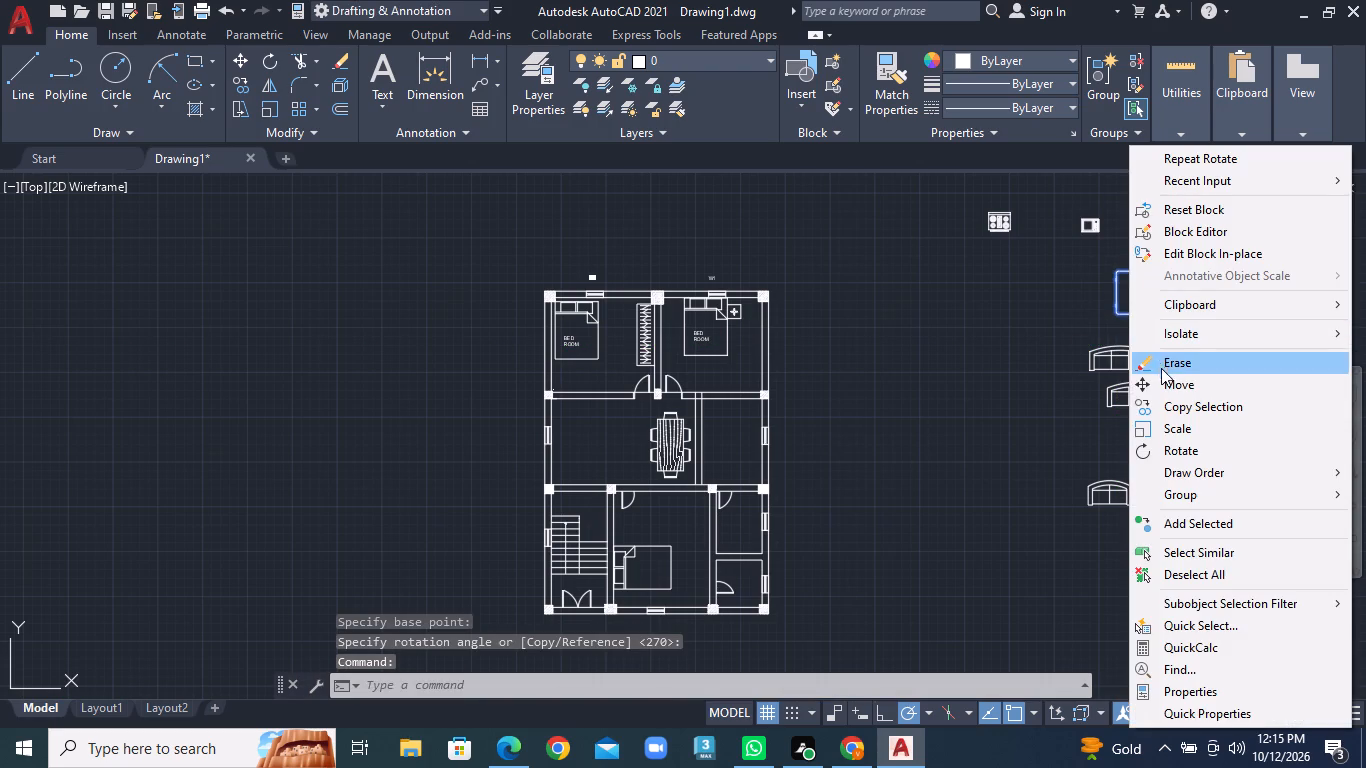
left_click(1165, 377)
left_click(1141, 302)
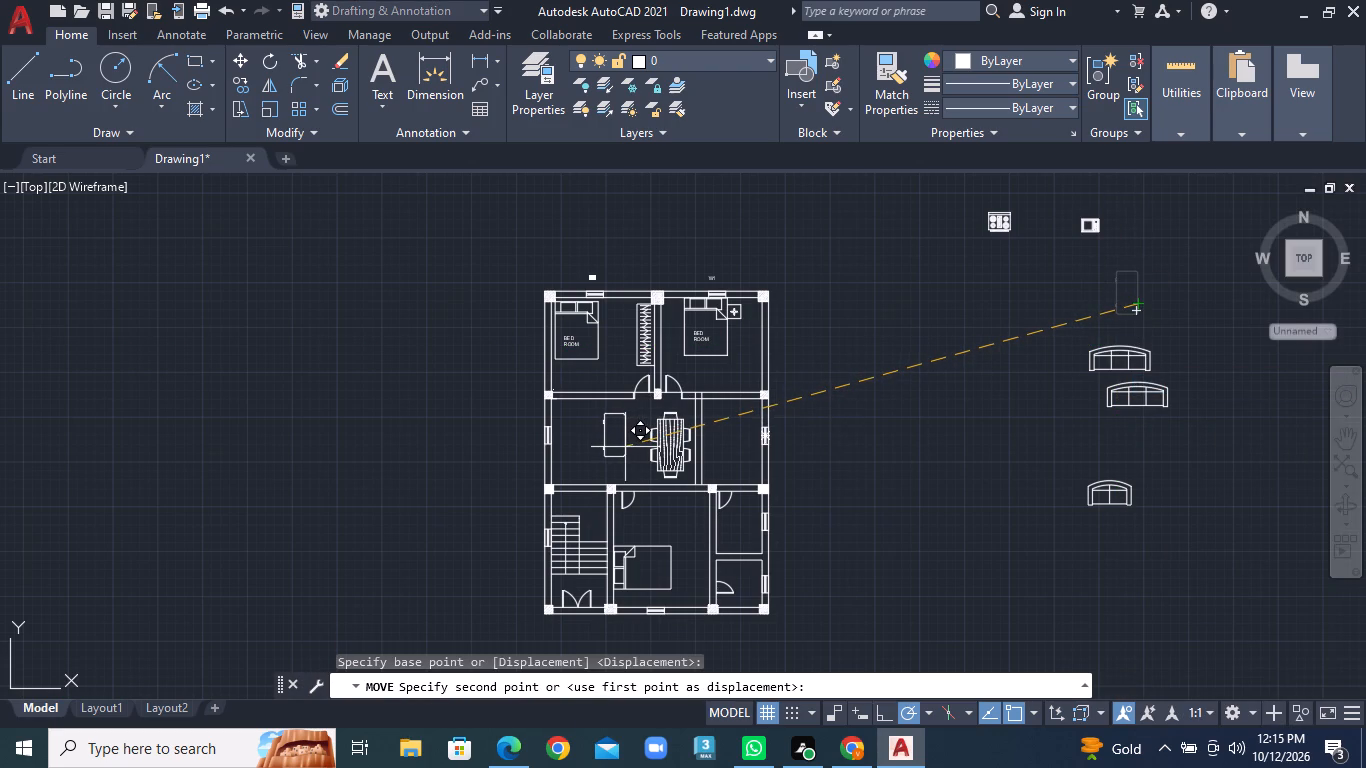
left_click(615, 449)
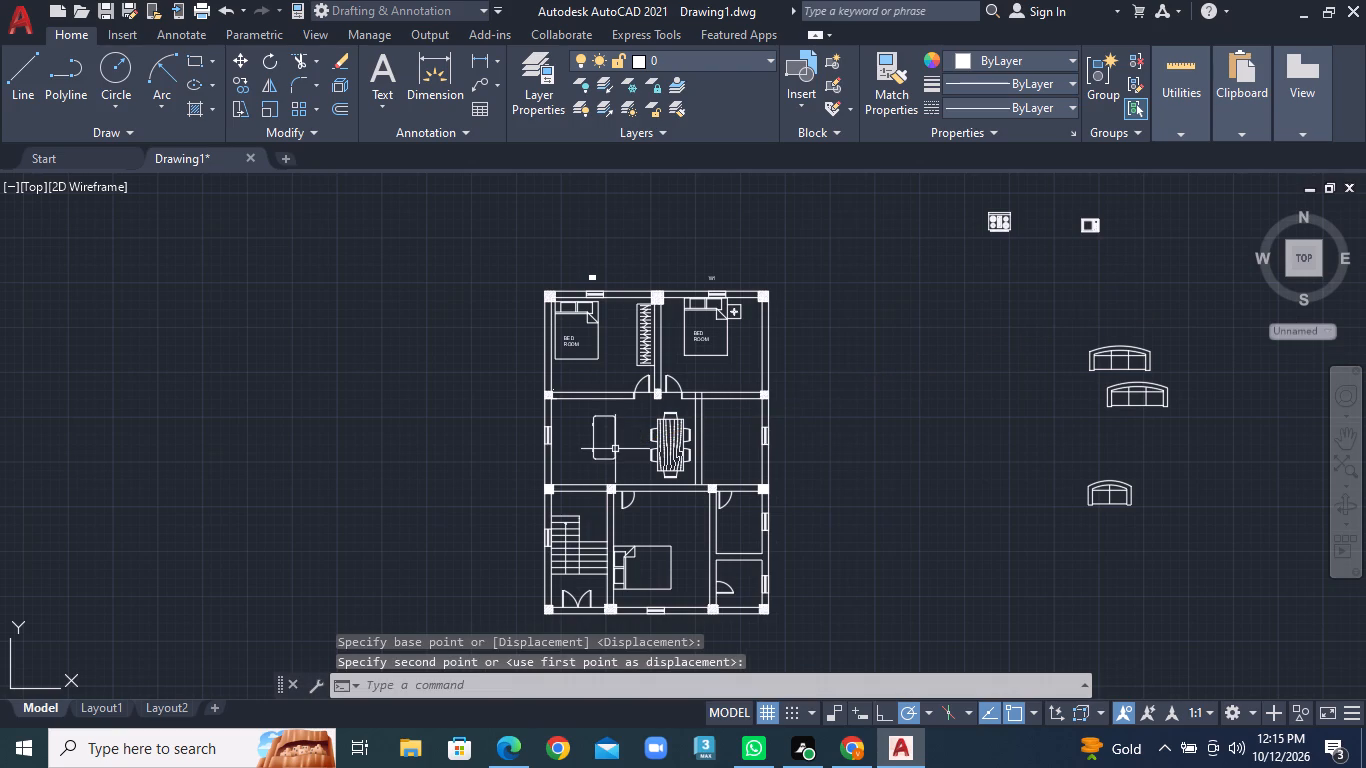
Rotate the two-seat sofa block beside the plan by 180 degrees so its curved back faces down.
left_click(1105, 491)
right_click(1105, 491)
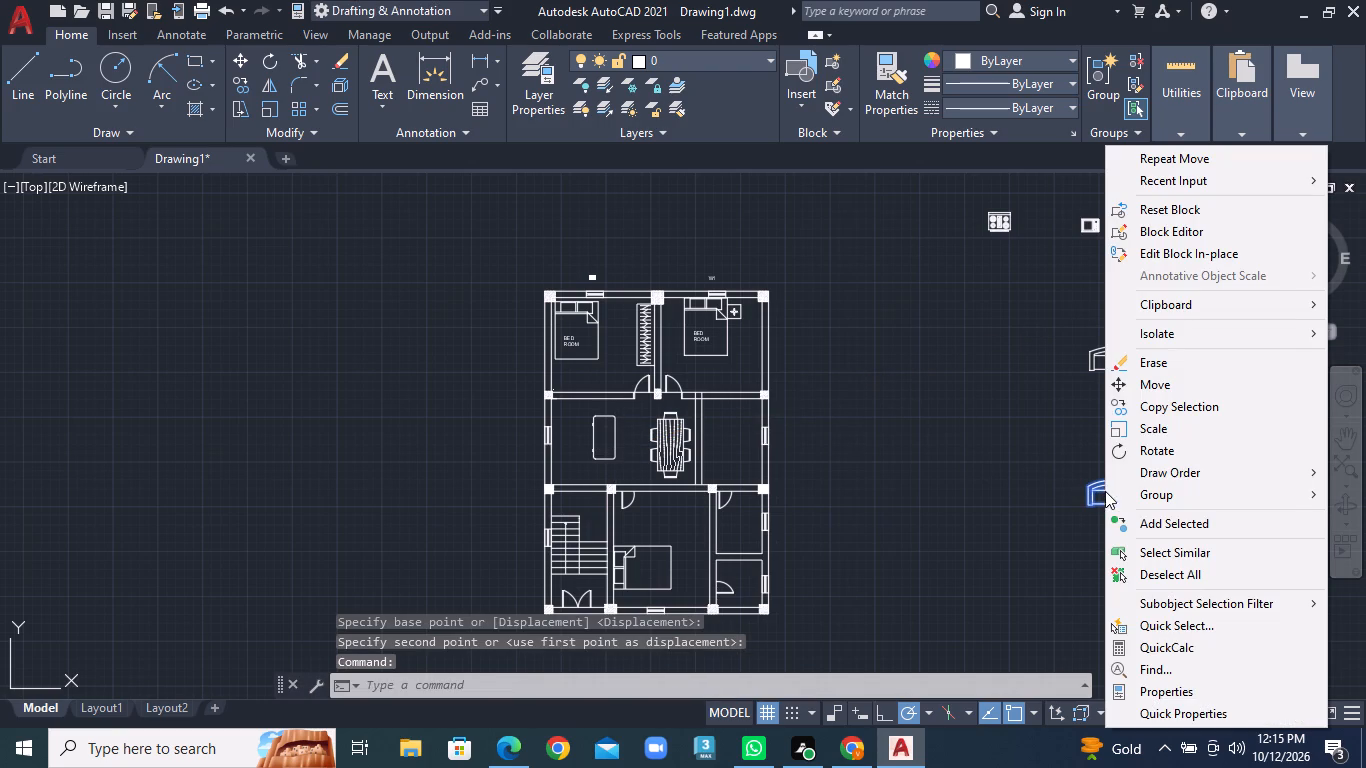
left_click(1144, 452)
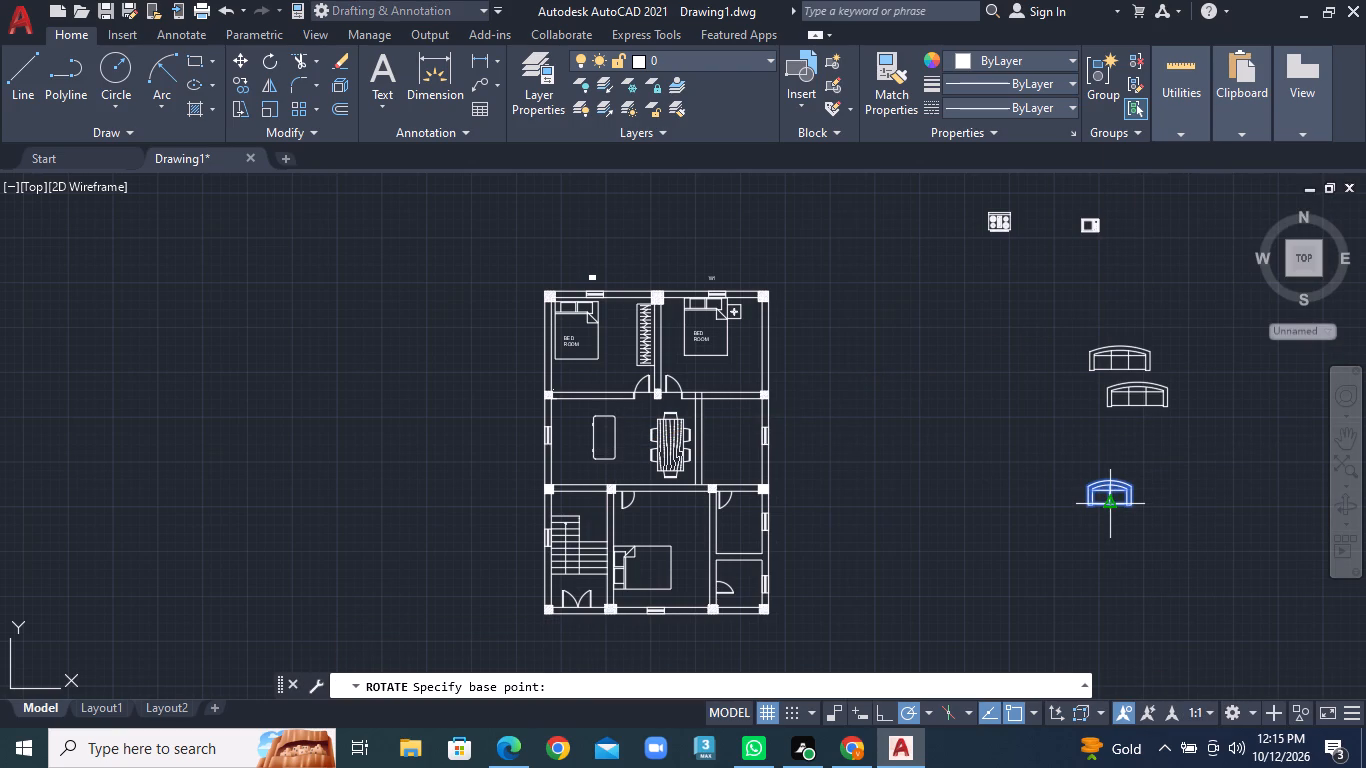
left_click(1112, 503)
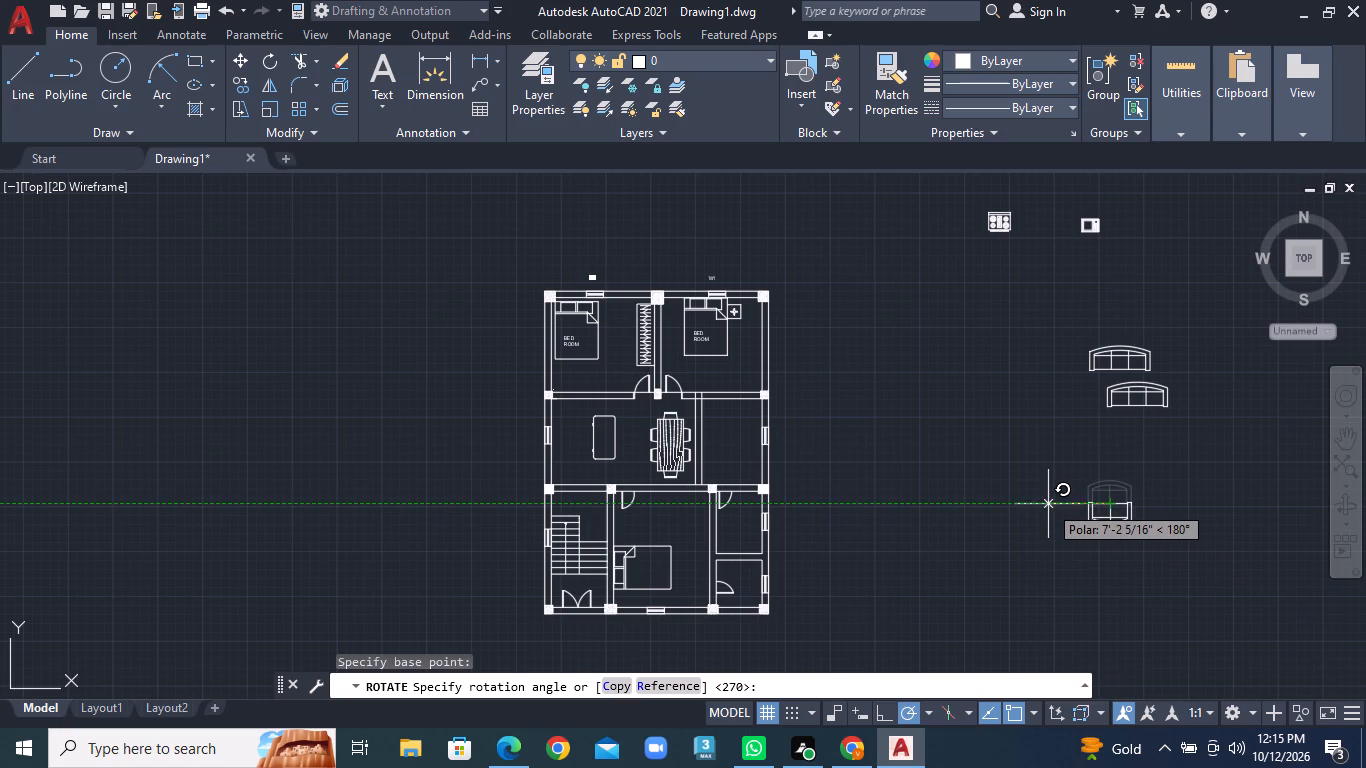
left_click(1048, 503)
Move the two-seat sofa into the middle room, near its lower wall and just below the rounded table.
right_click(1091, 498)
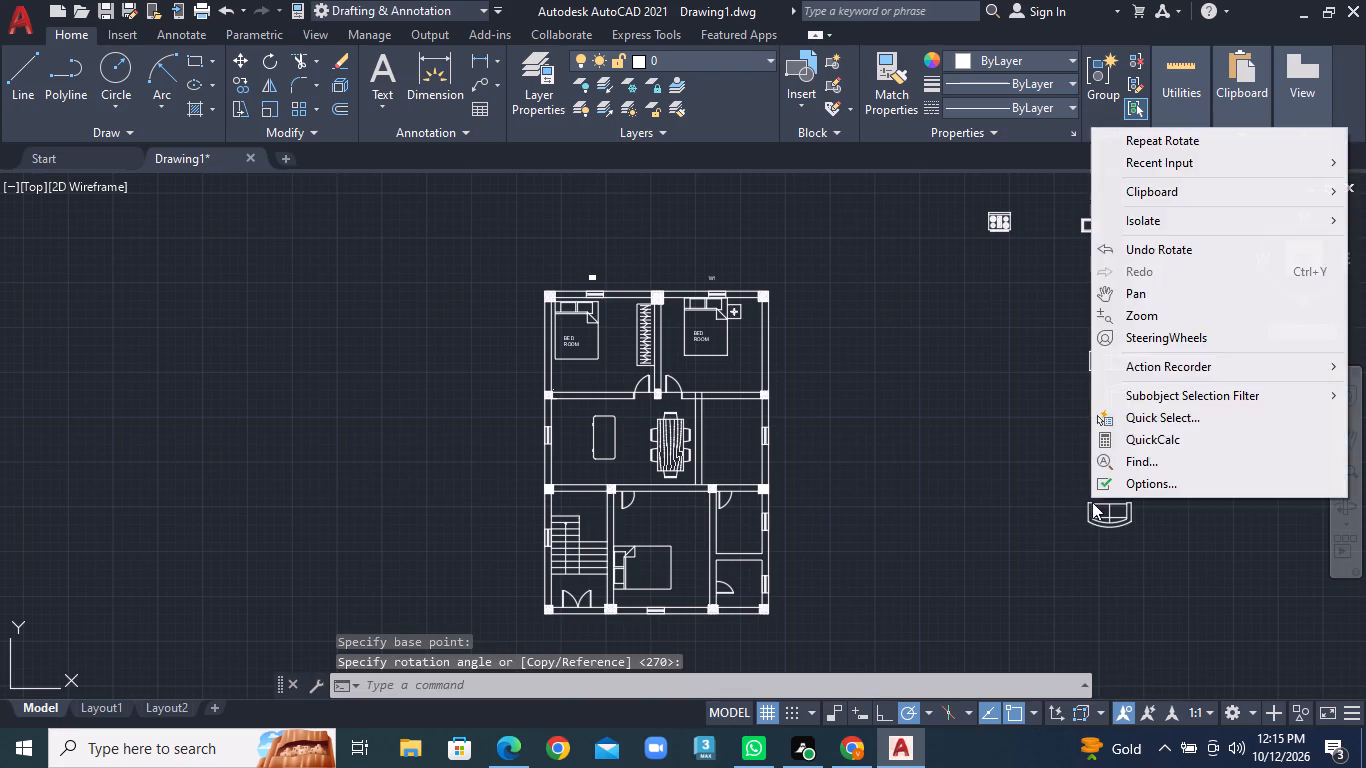
left_click(1092, 502)
left_click(1092, 506)
right_click(1092, 506)
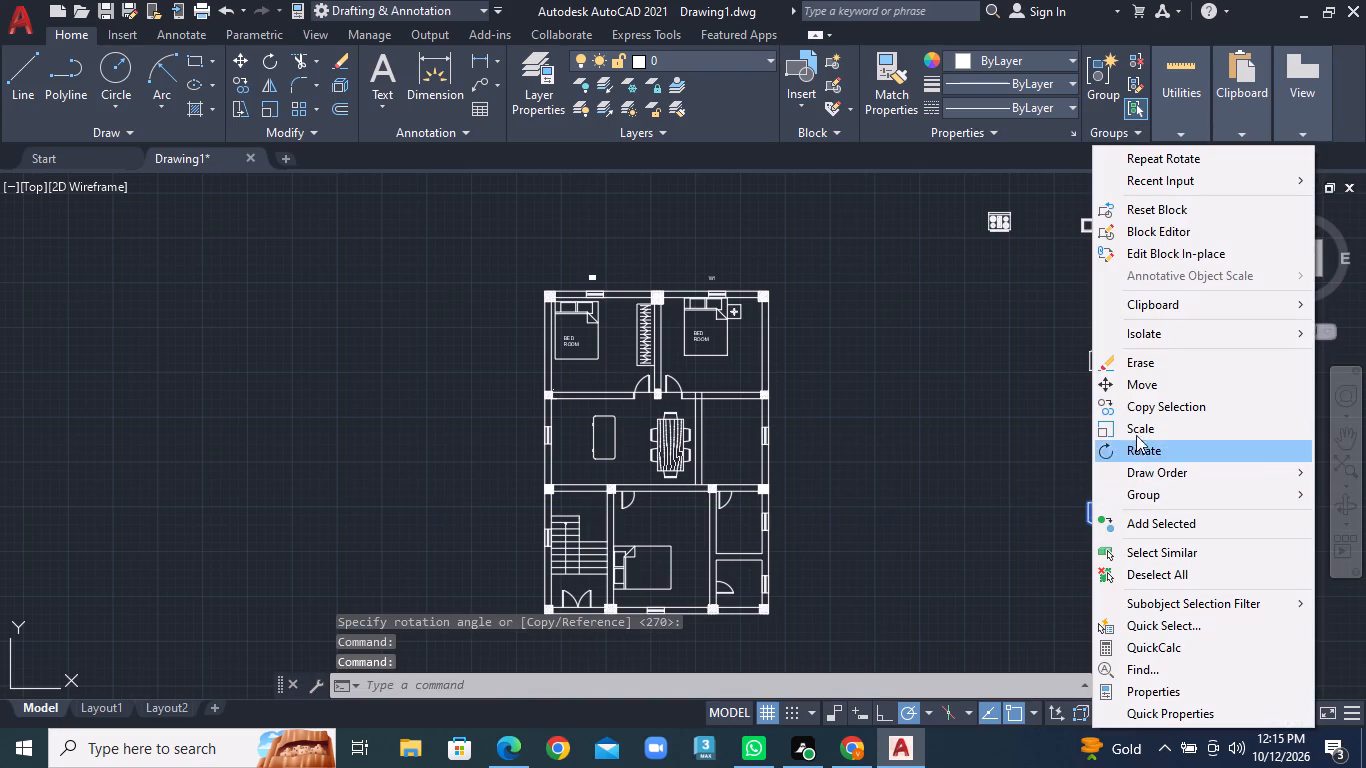
left_click(1136, 387)
left_click(1128, 502)
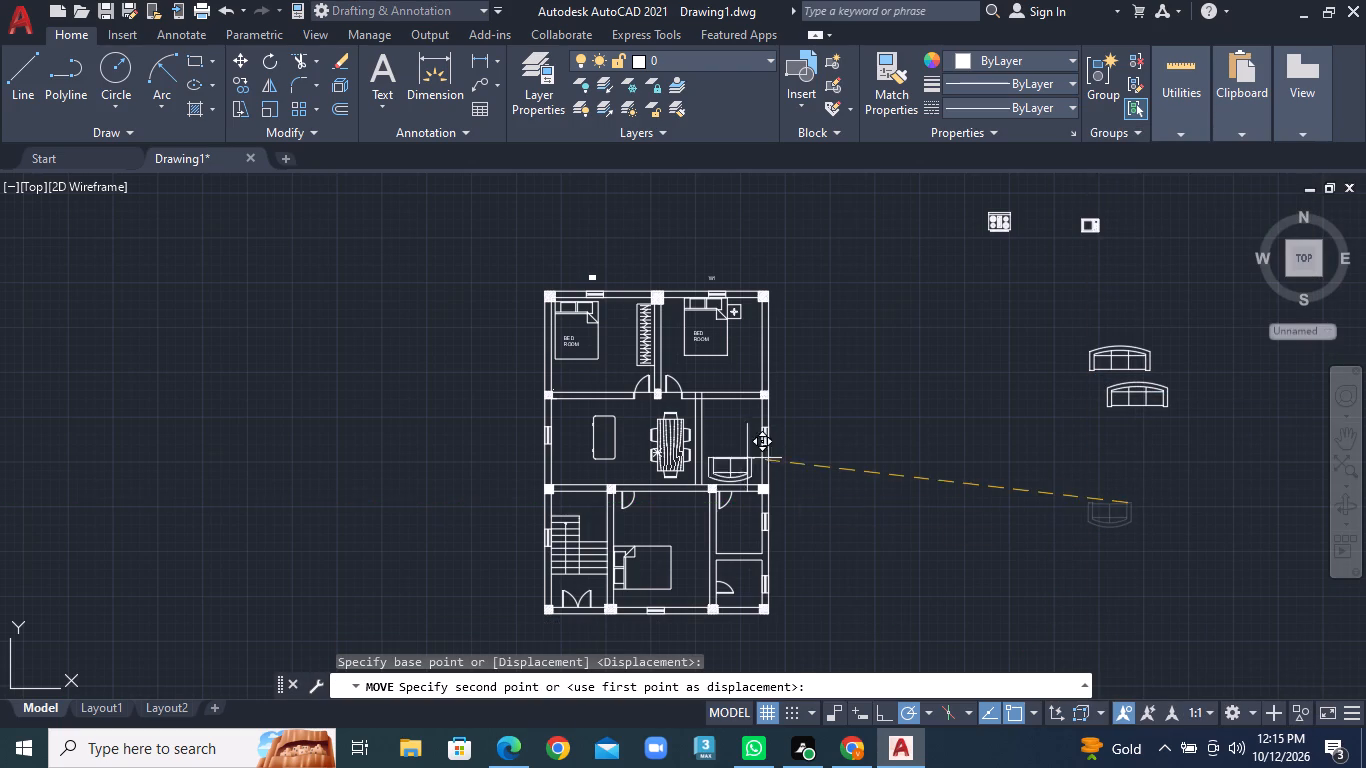
scroll(581, 461, "up", 2)
left_click(639, 462)
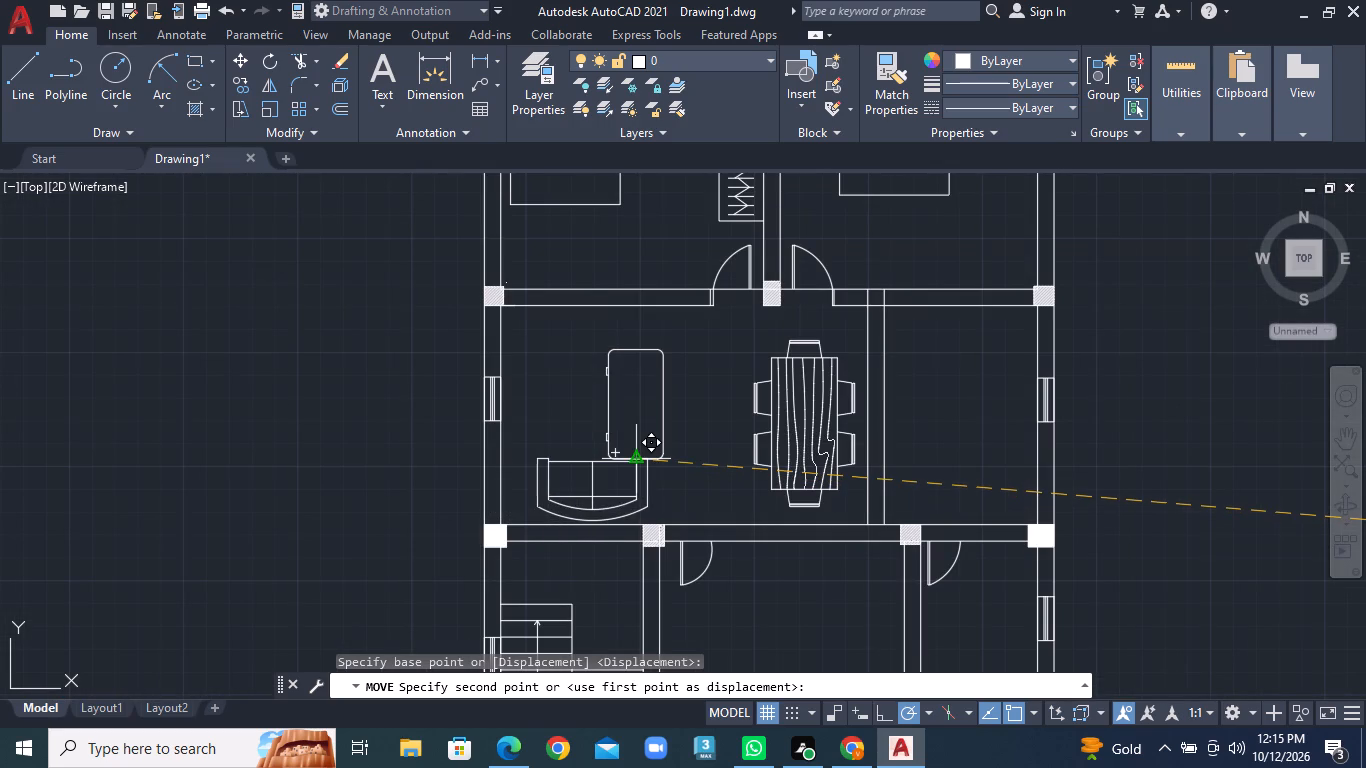
Rotate the lower of the two three-seat sofas beside the plan by 90 degrees so its curved back faces left.
scroll(796, 340, "down", 1)
scroll(967, 374, "down", 2)
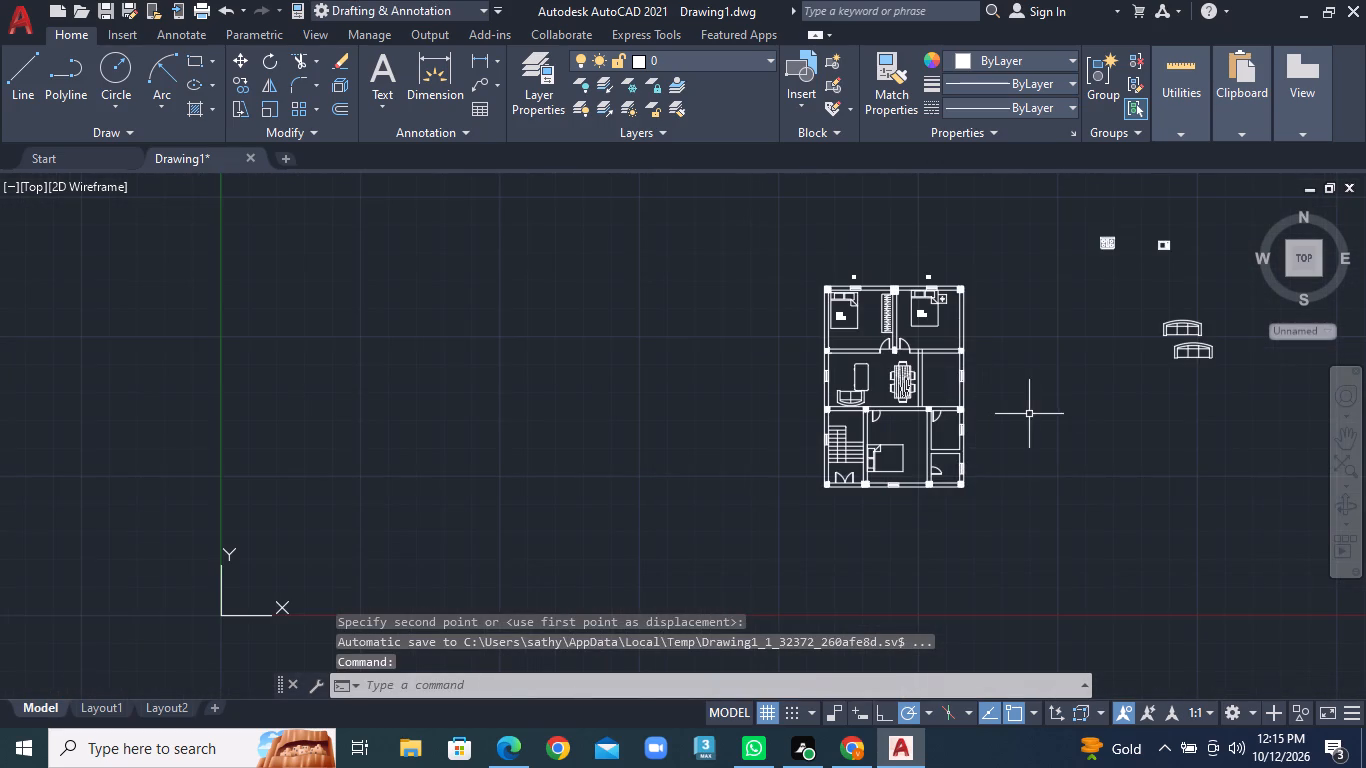
middle_click_drag(1040, 417, 765, 521)
left_click(908, 457)
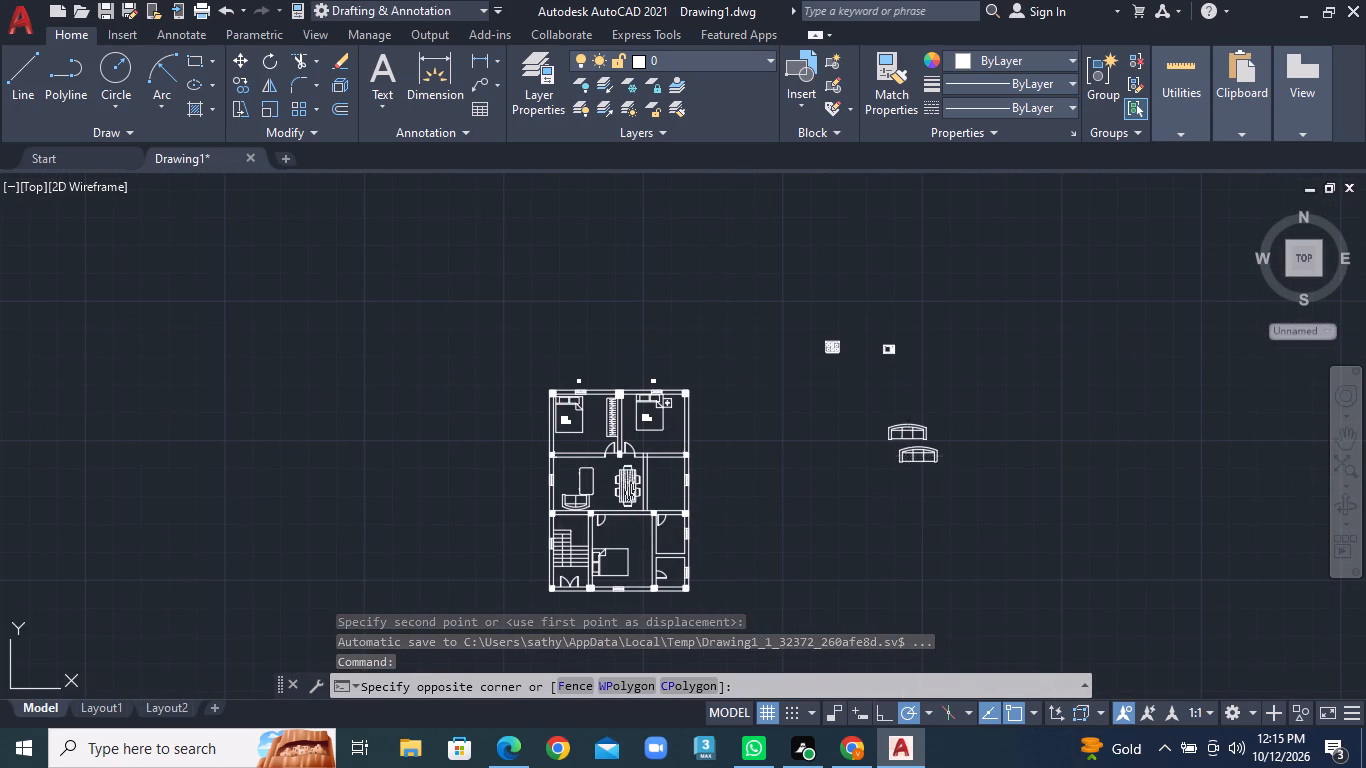
right_click(908, 457)
left_click(908, 457)
left_click(909, 464)
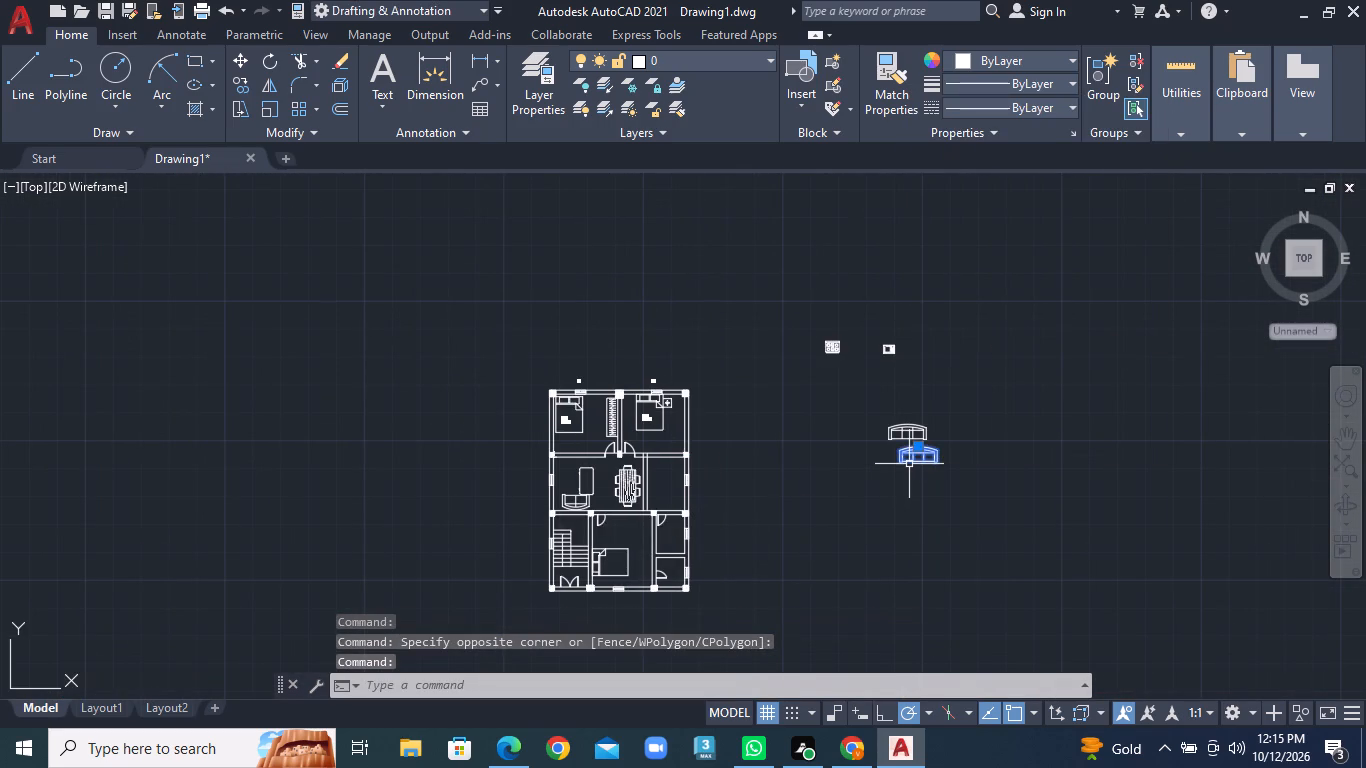
right_click(909, 464)
left_click(964, 455)
left_click(903, 473)
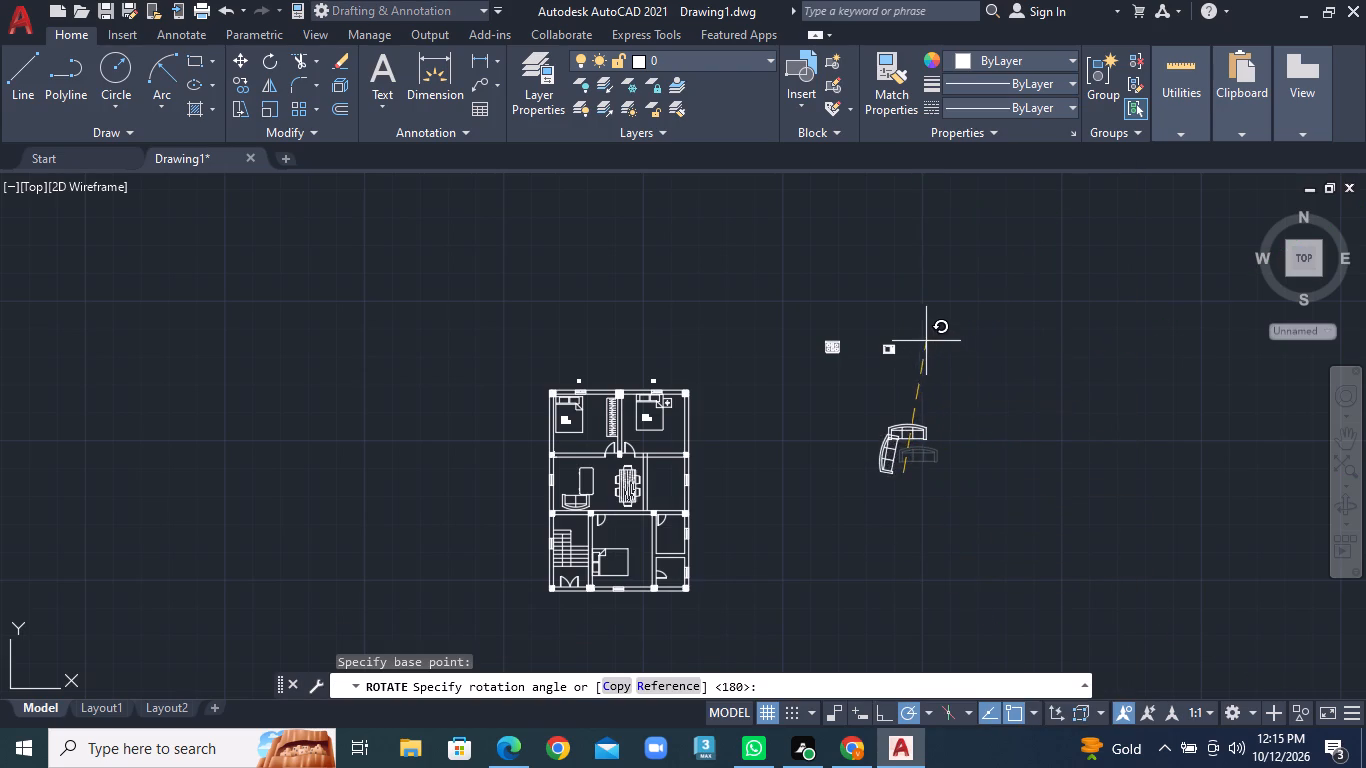
left_click(896, 333)
Move the rotated three-seat sofa into the middle room along the left outer wall, directly above the two-seat sofa.
left_click(879, 465)
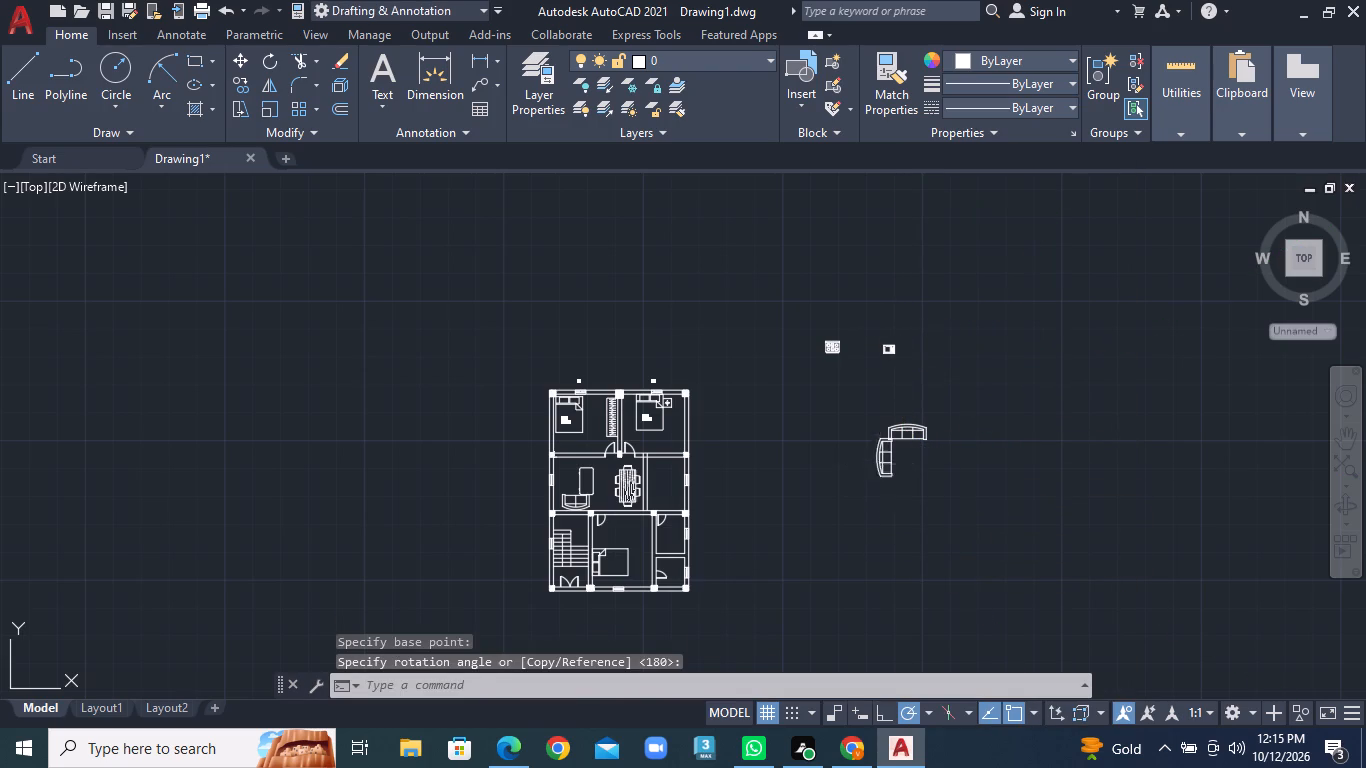
right_click(879, 465)
left_click(944, 379)
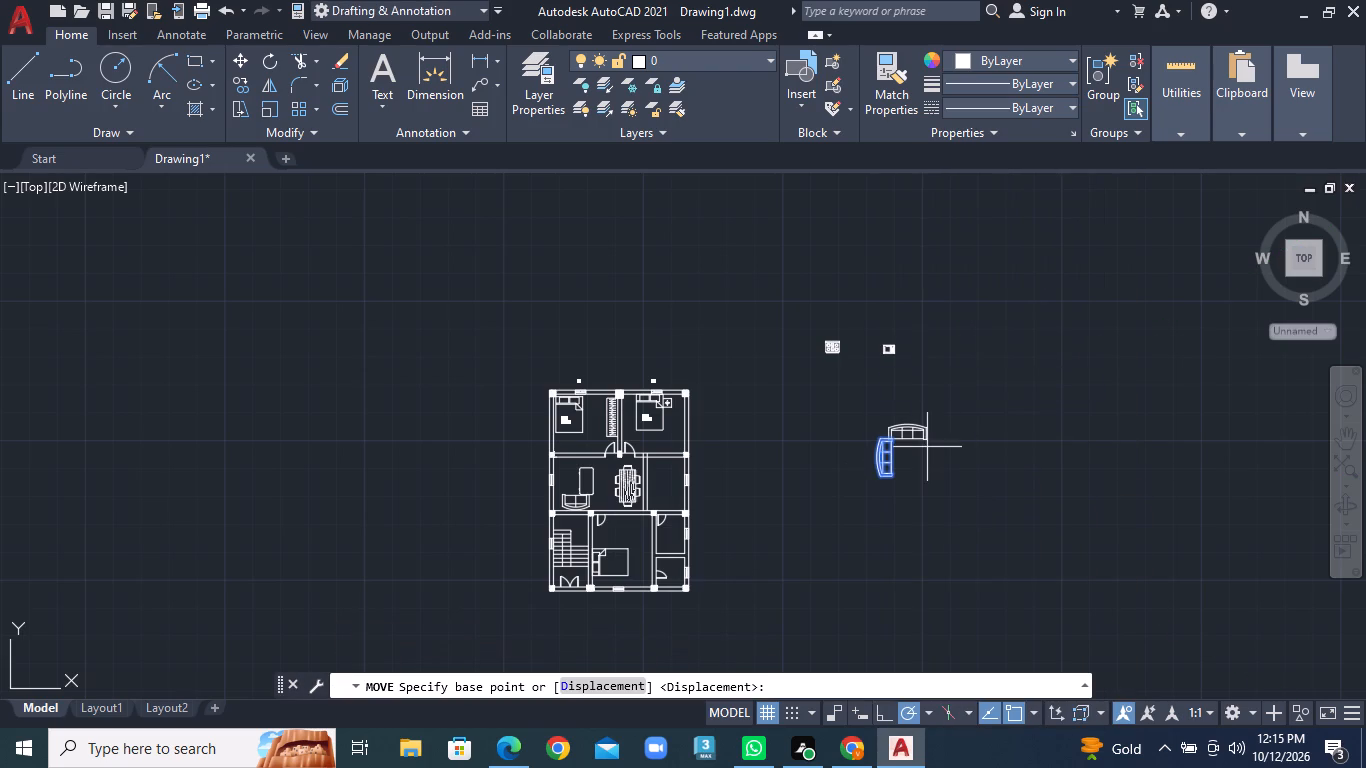
left_click(889, 468)
scroll(616, 472, "down", 1)
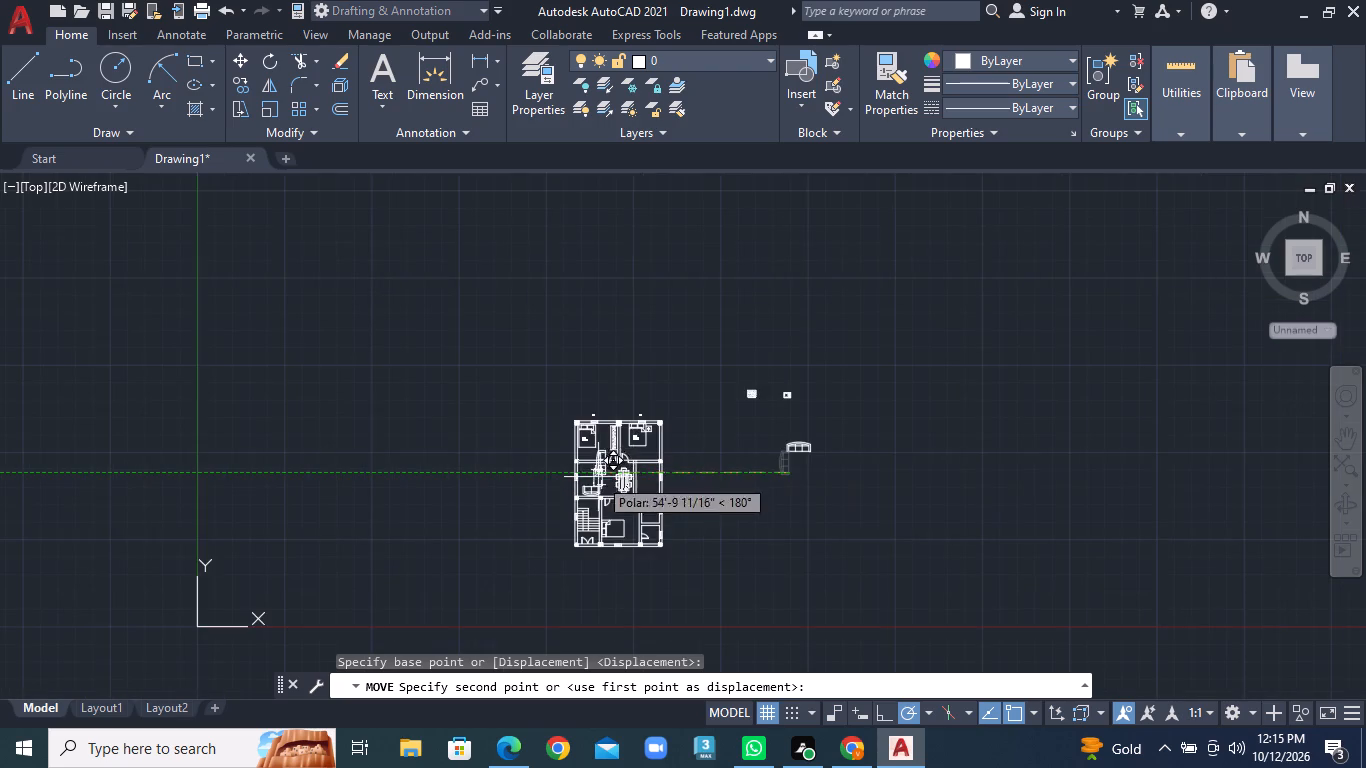
scroll(597, 477, "up", 5)
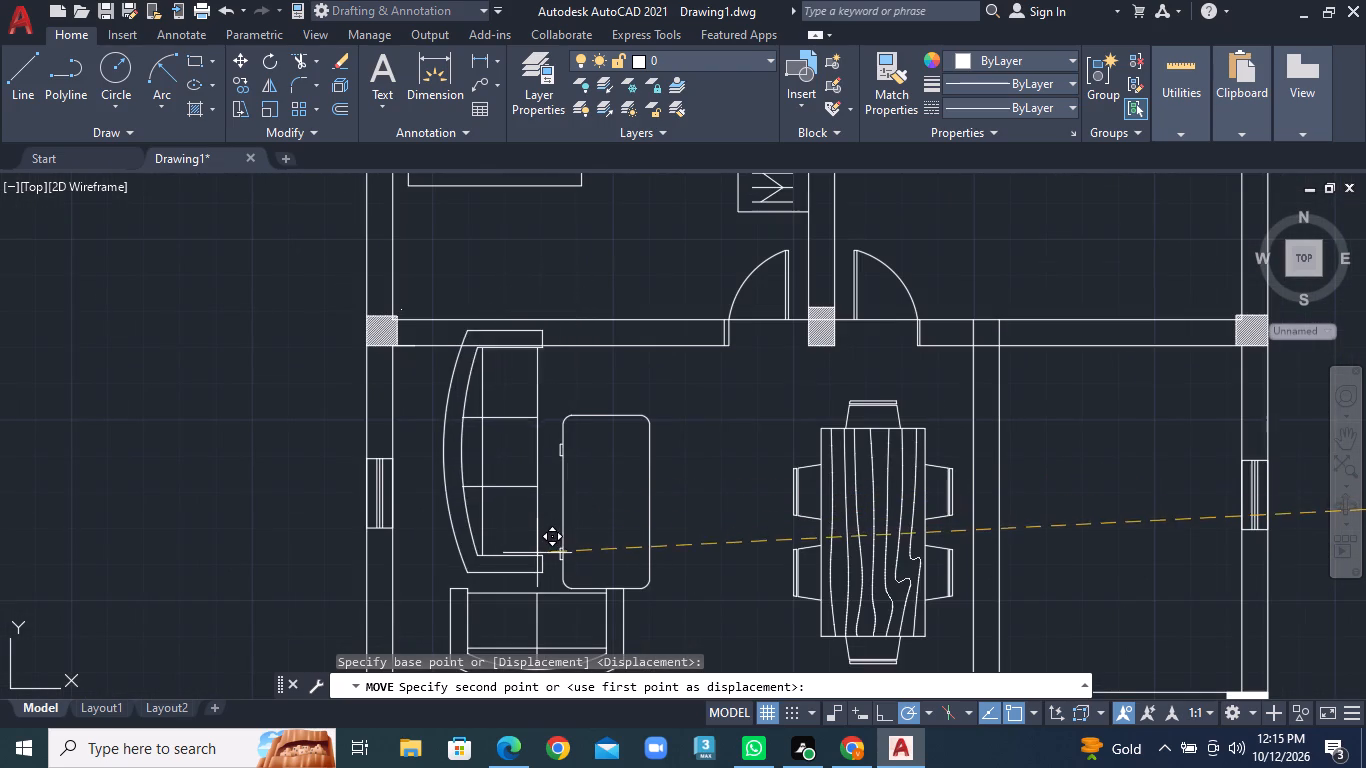
left_click(515, 570)
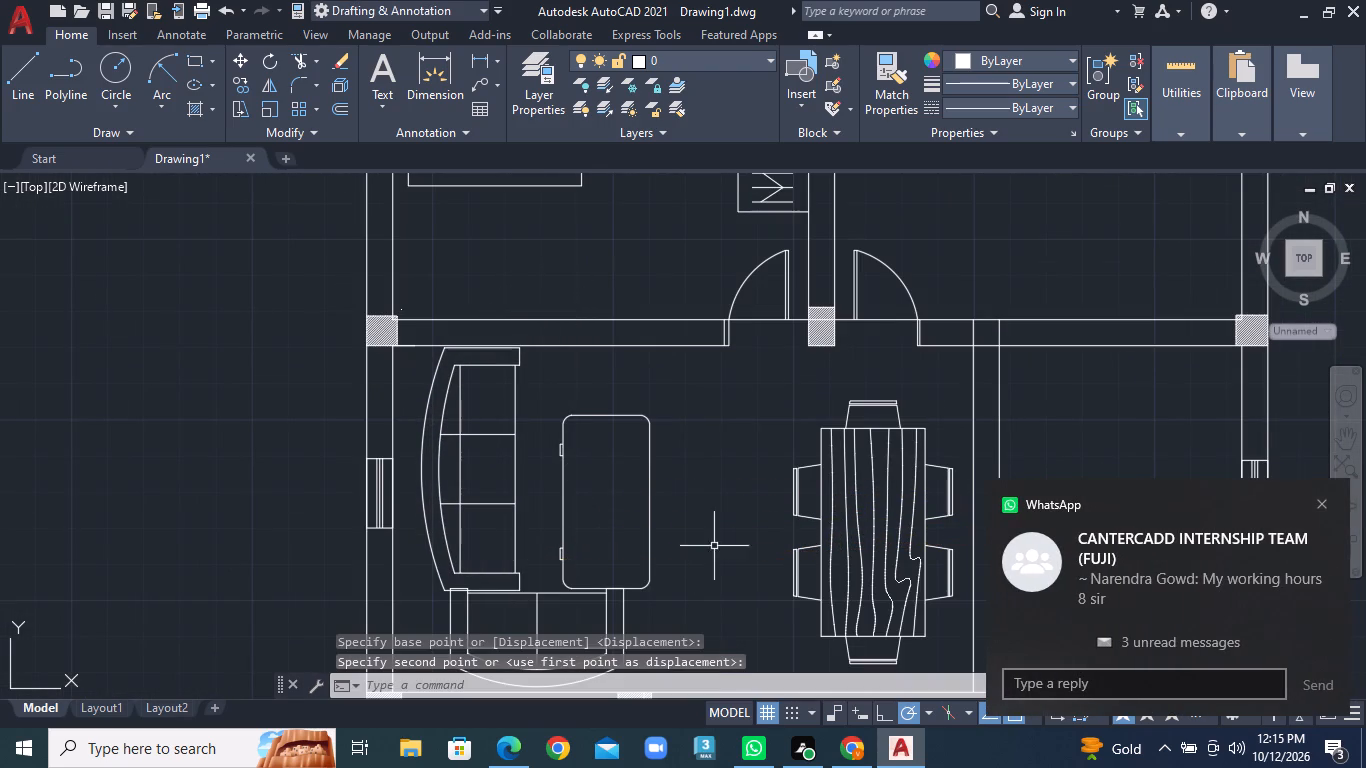
Move the rounded rectangular table slightly up, away from the two-seat sofa and beside the three-seat sofa.
scroll(787, 535, "down", 1)
middle_click_drag(779, 537, 737, 451)
scroll(737, 451, "down", 1)
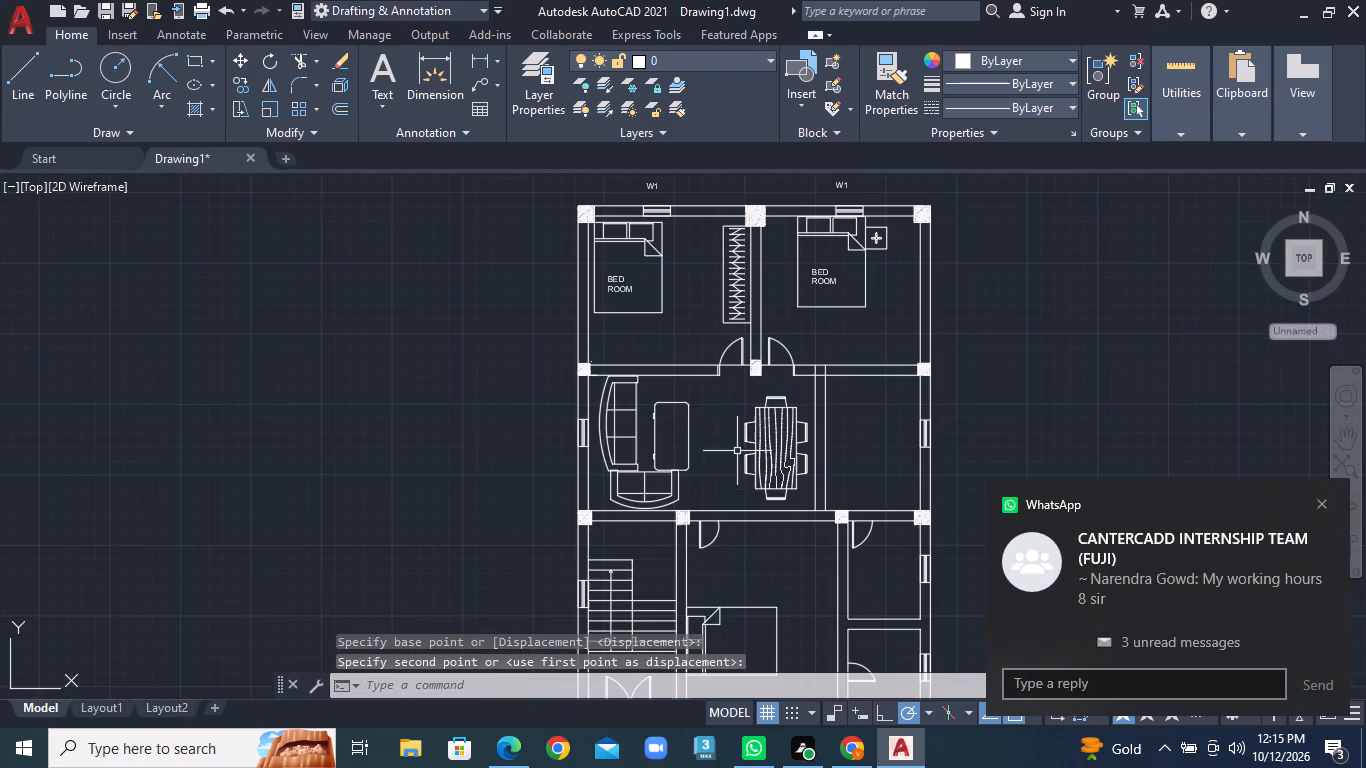
left_click(690, 457)
right_click(690, 457)
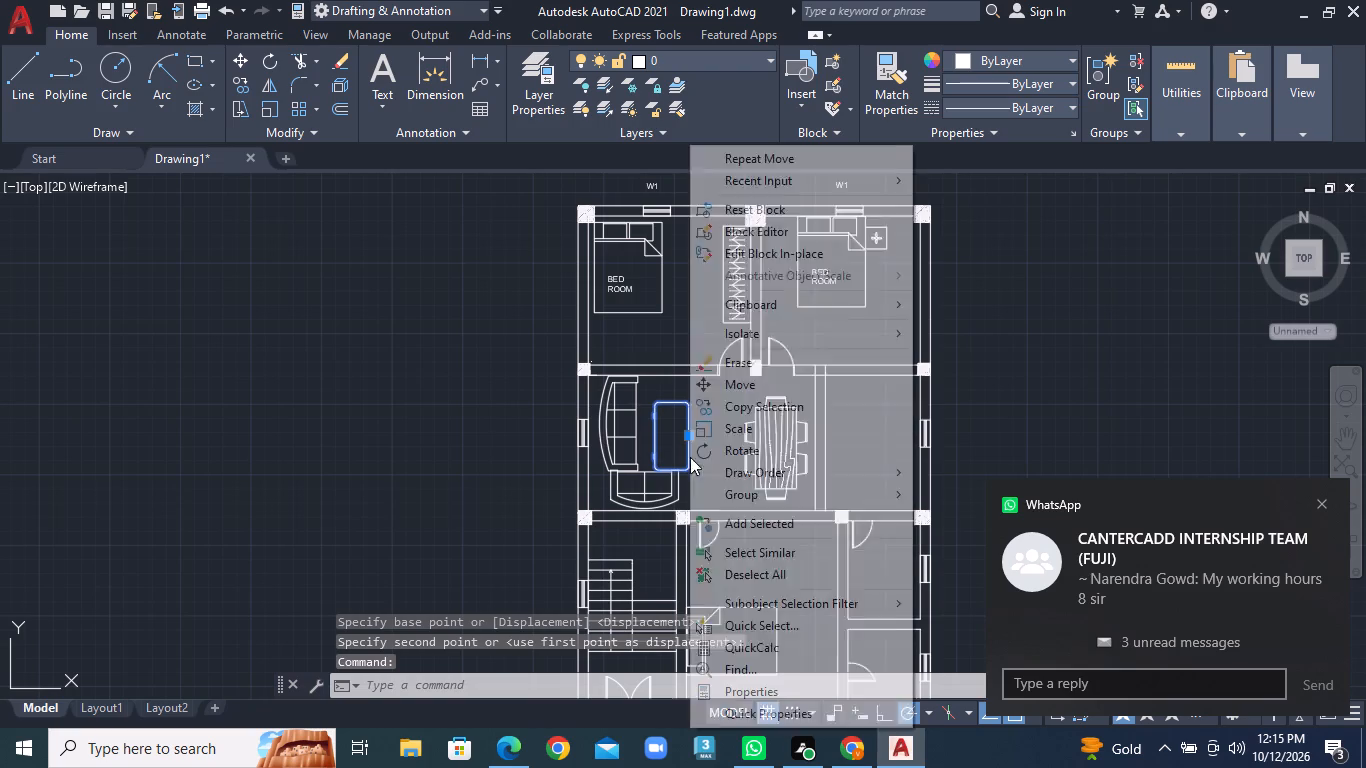
left_click(749, 387)
left_click(687, 433)
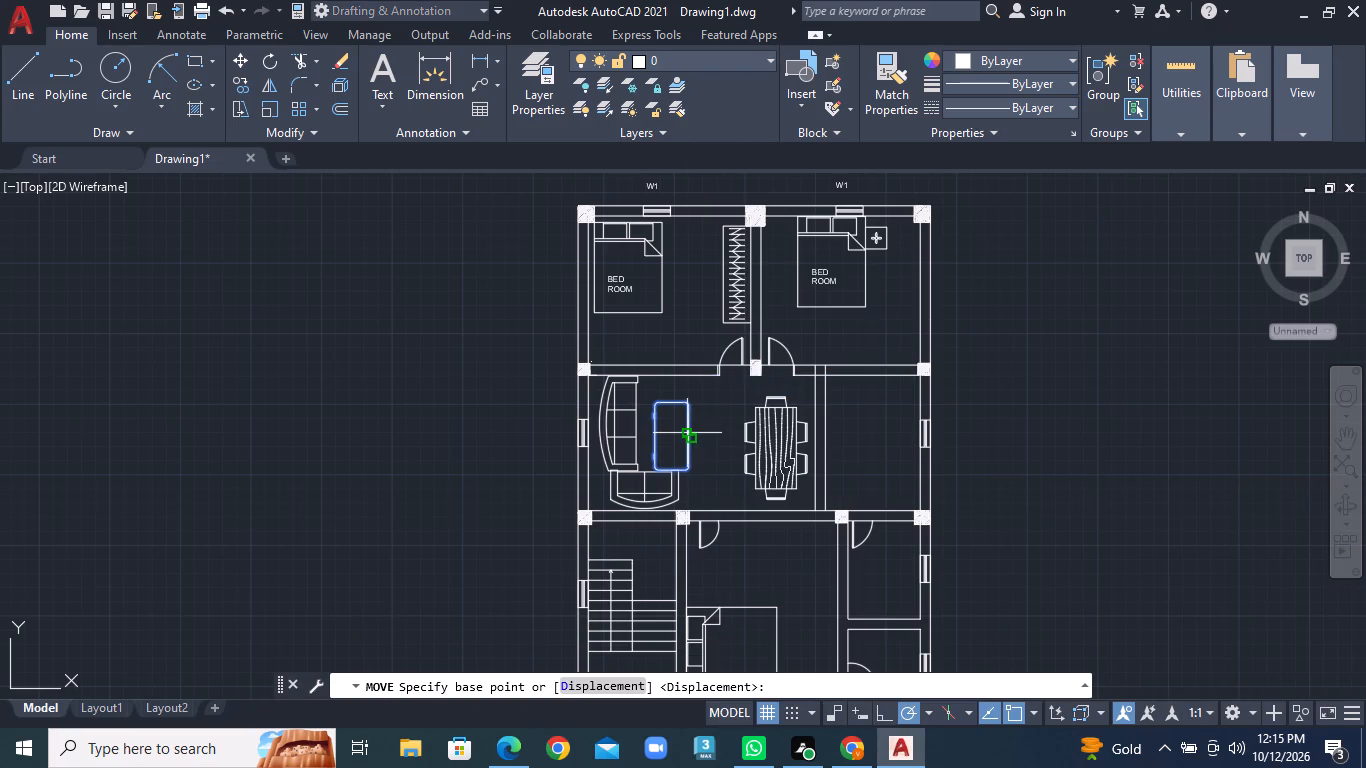
left_click(686, 418)
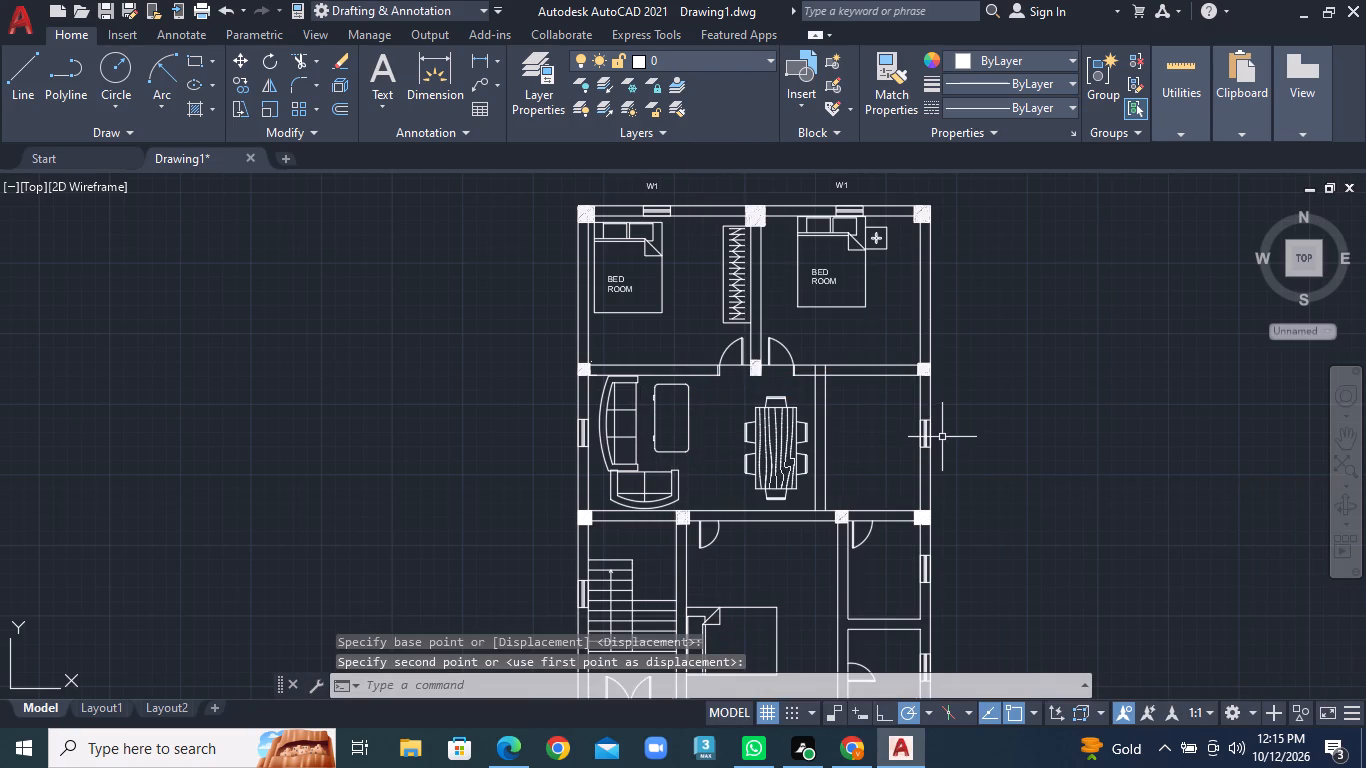
key("Escape")
middle_click_drag(976, 454, 935, 458)
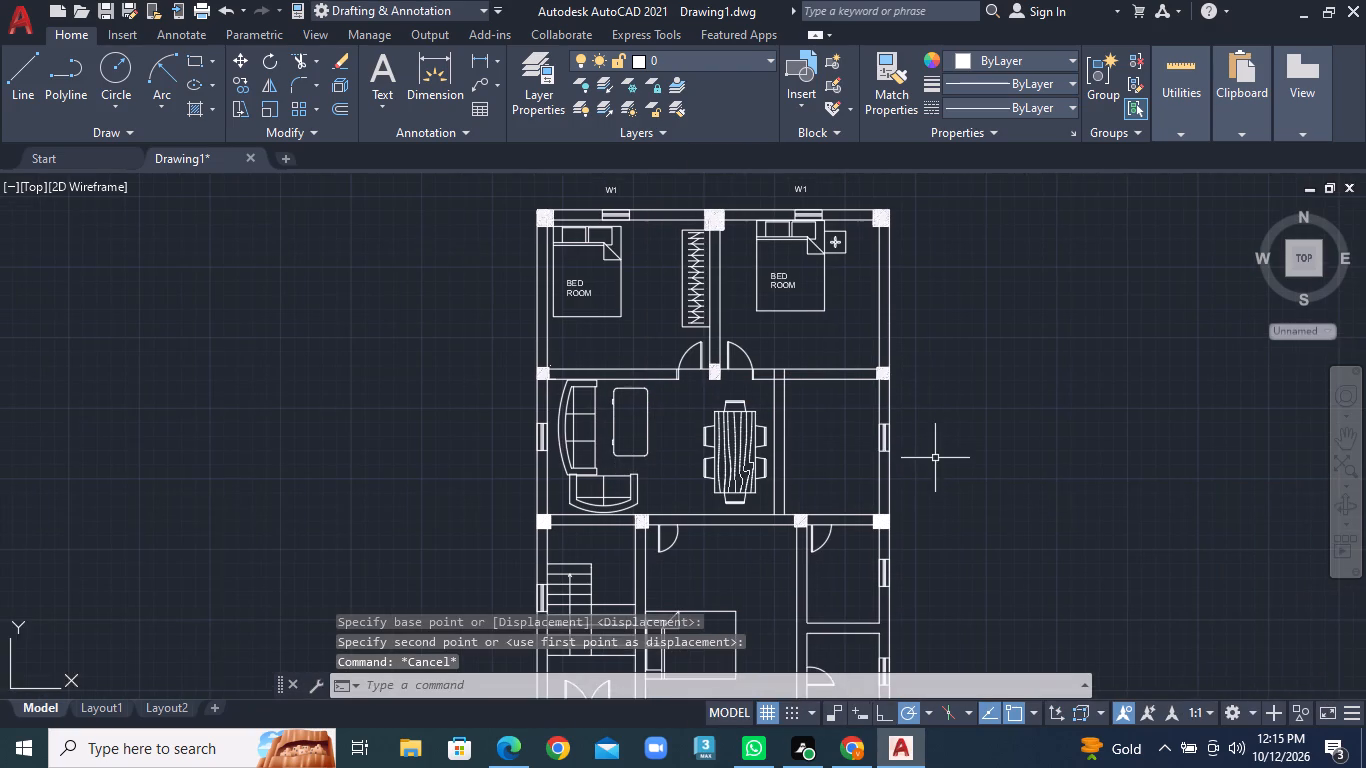
Draw a vertical line down from the kitchen's upper wall and a horizontal line back to the partition, outlining a rectangle in the corner.
scroll(935, 458, "down", 1)
middle_click_drag(1074, 449, 1017, 491)
scroll(768, 529, "up", 3)
middle_click_drag(818, 515, 815, 513)
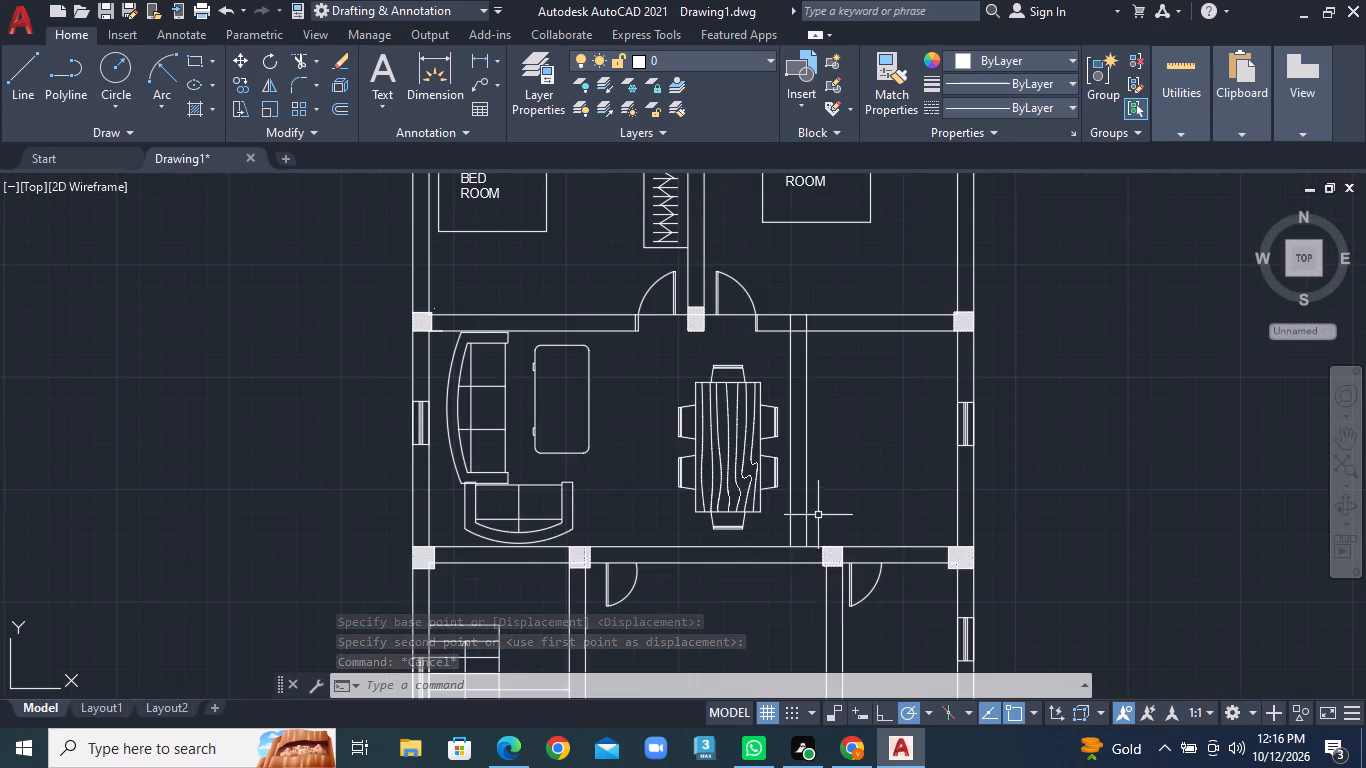
middle_click_drag(815, 513, 746, 481)
left_click(20, 82)
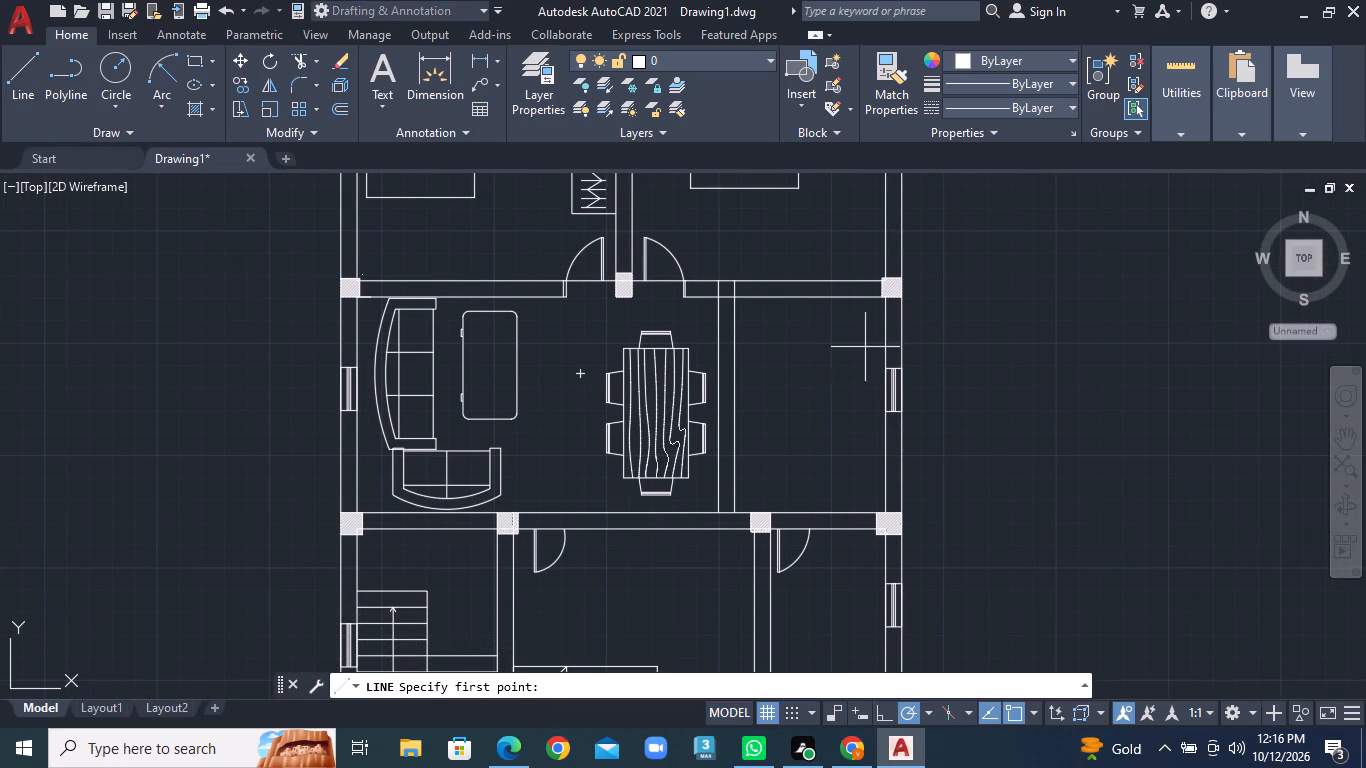
left_click(829, 297)
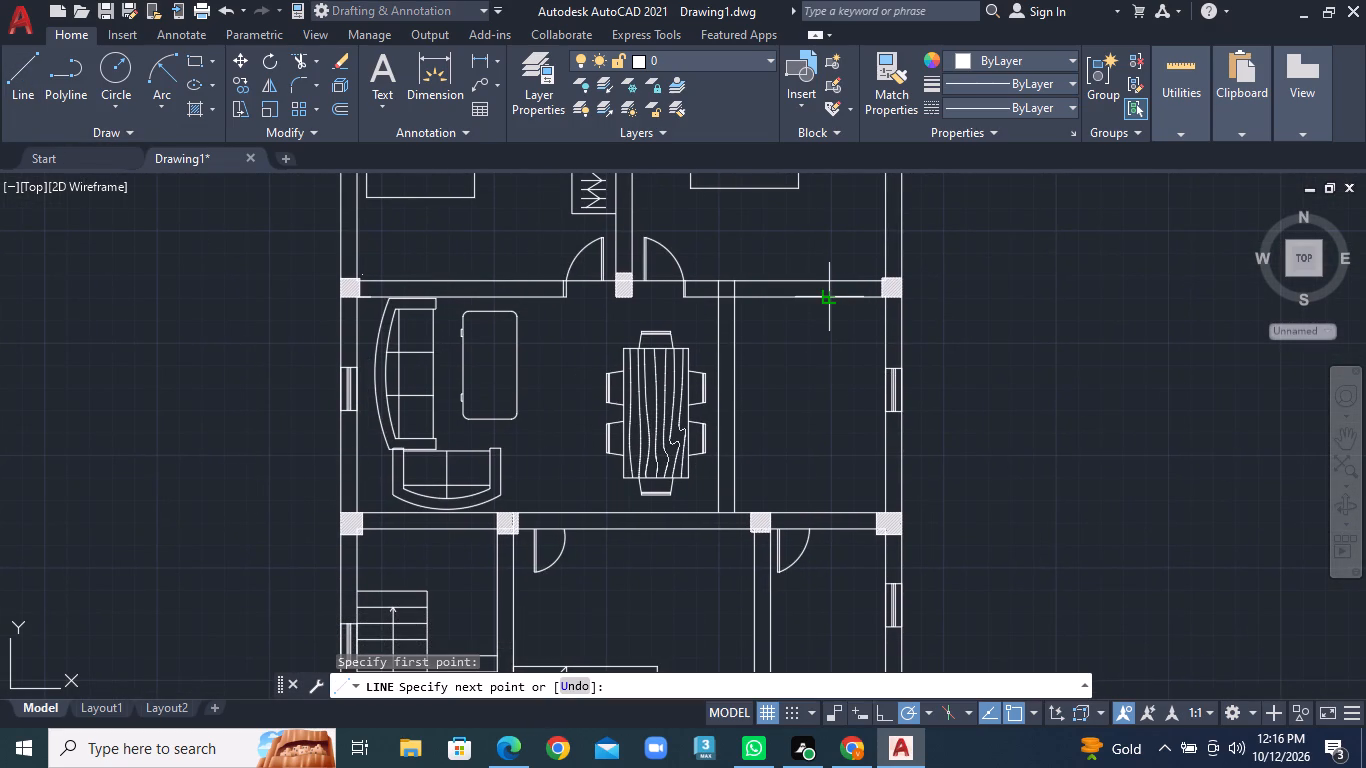
left_click(828, 450)
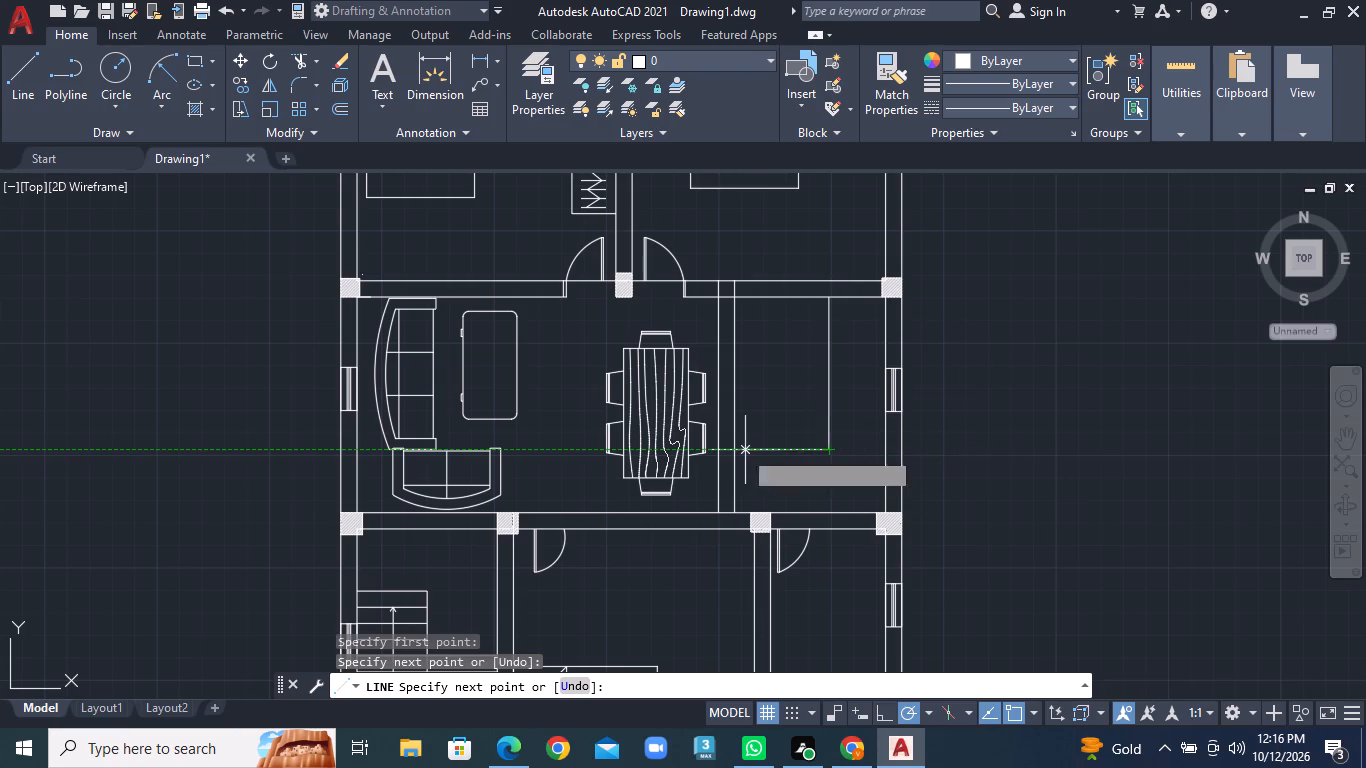
left_click(735, 450)
right_click(735, 450)
left_click(767, 460)
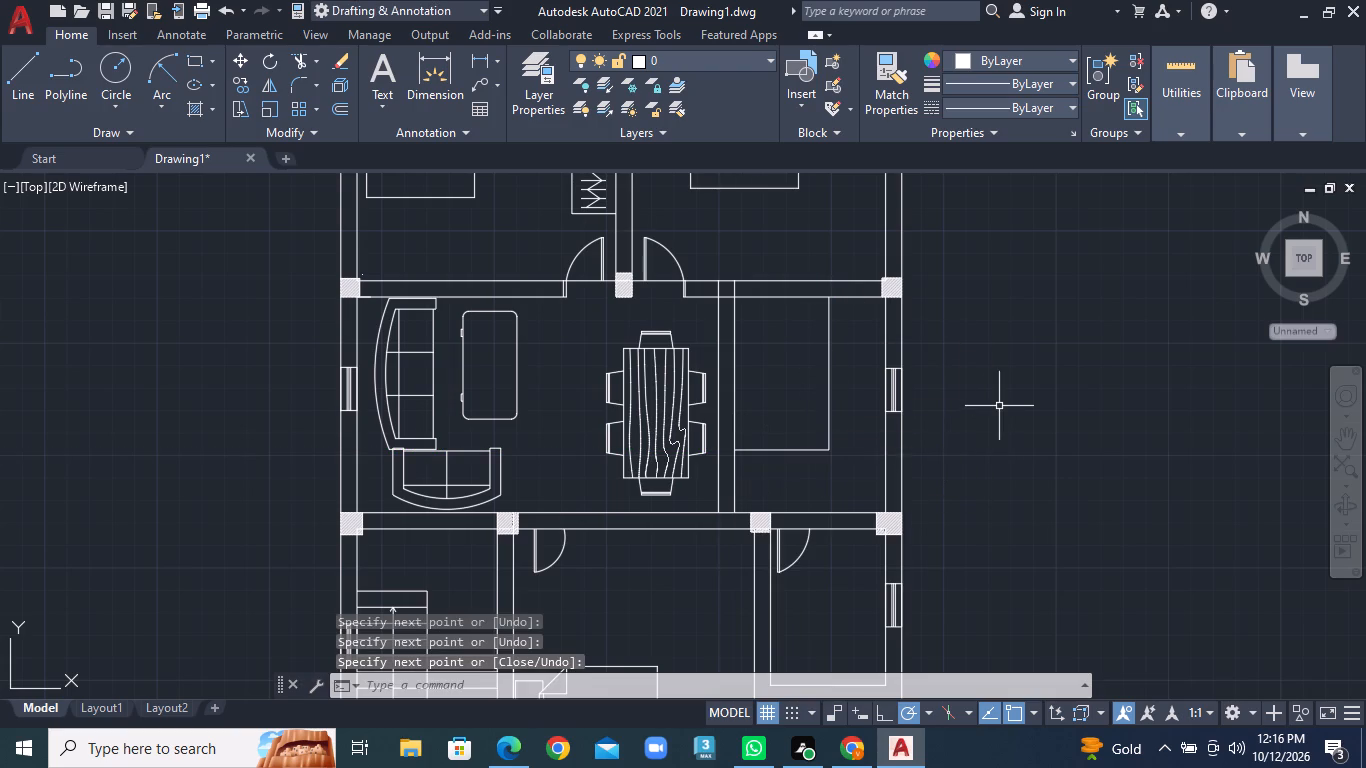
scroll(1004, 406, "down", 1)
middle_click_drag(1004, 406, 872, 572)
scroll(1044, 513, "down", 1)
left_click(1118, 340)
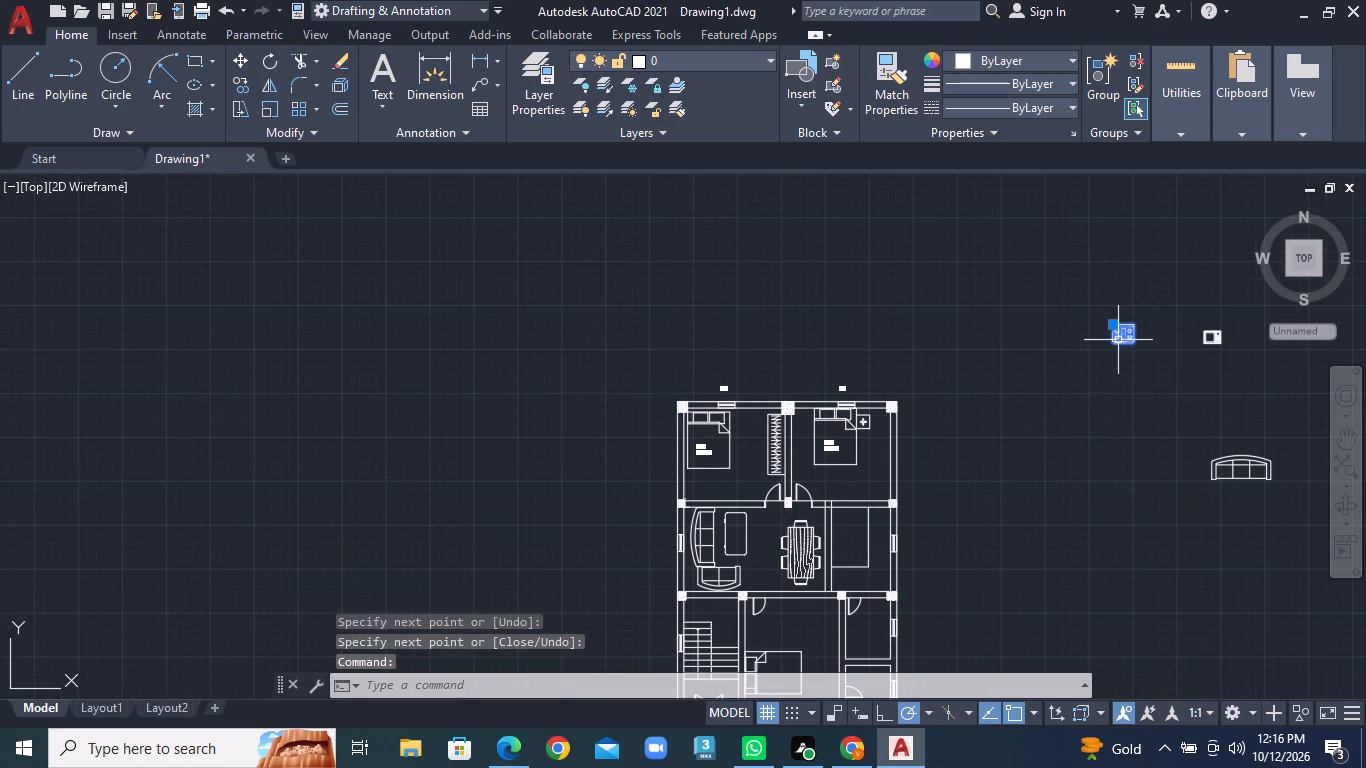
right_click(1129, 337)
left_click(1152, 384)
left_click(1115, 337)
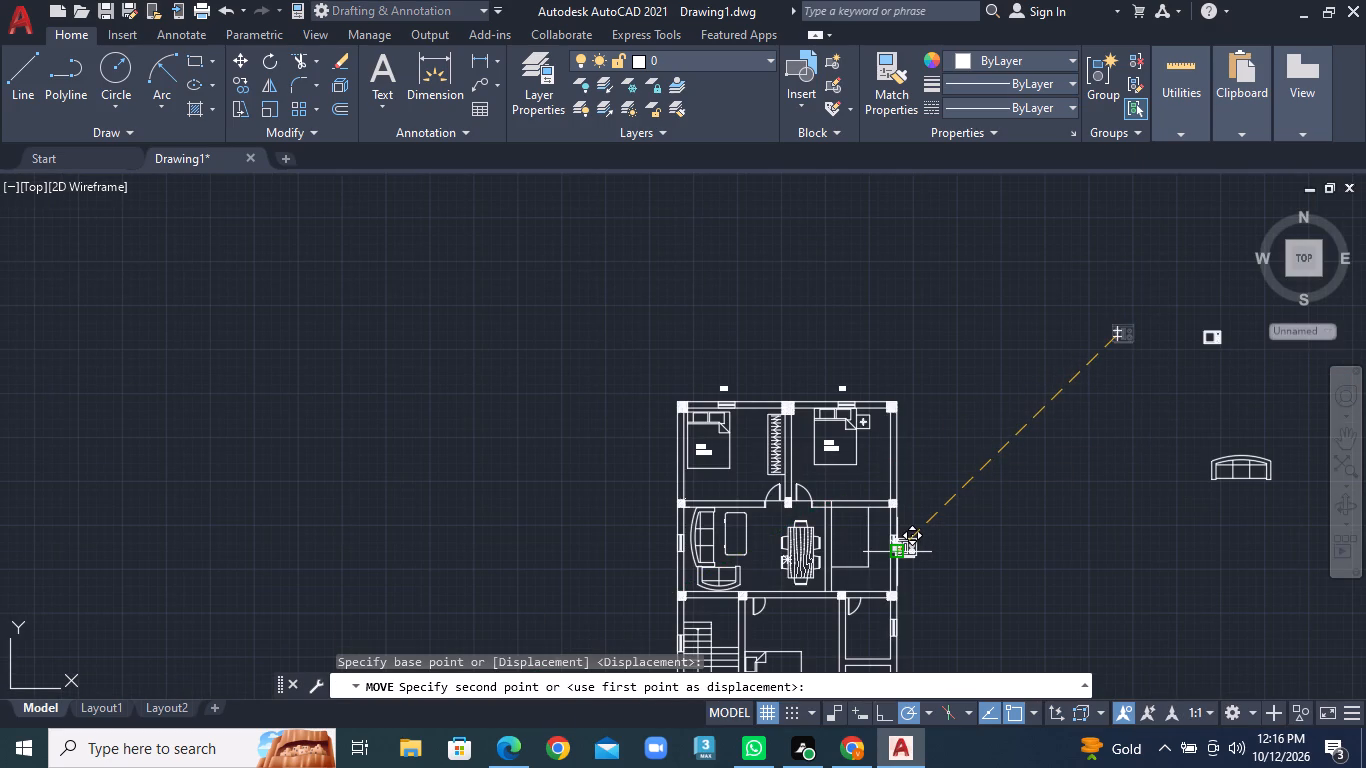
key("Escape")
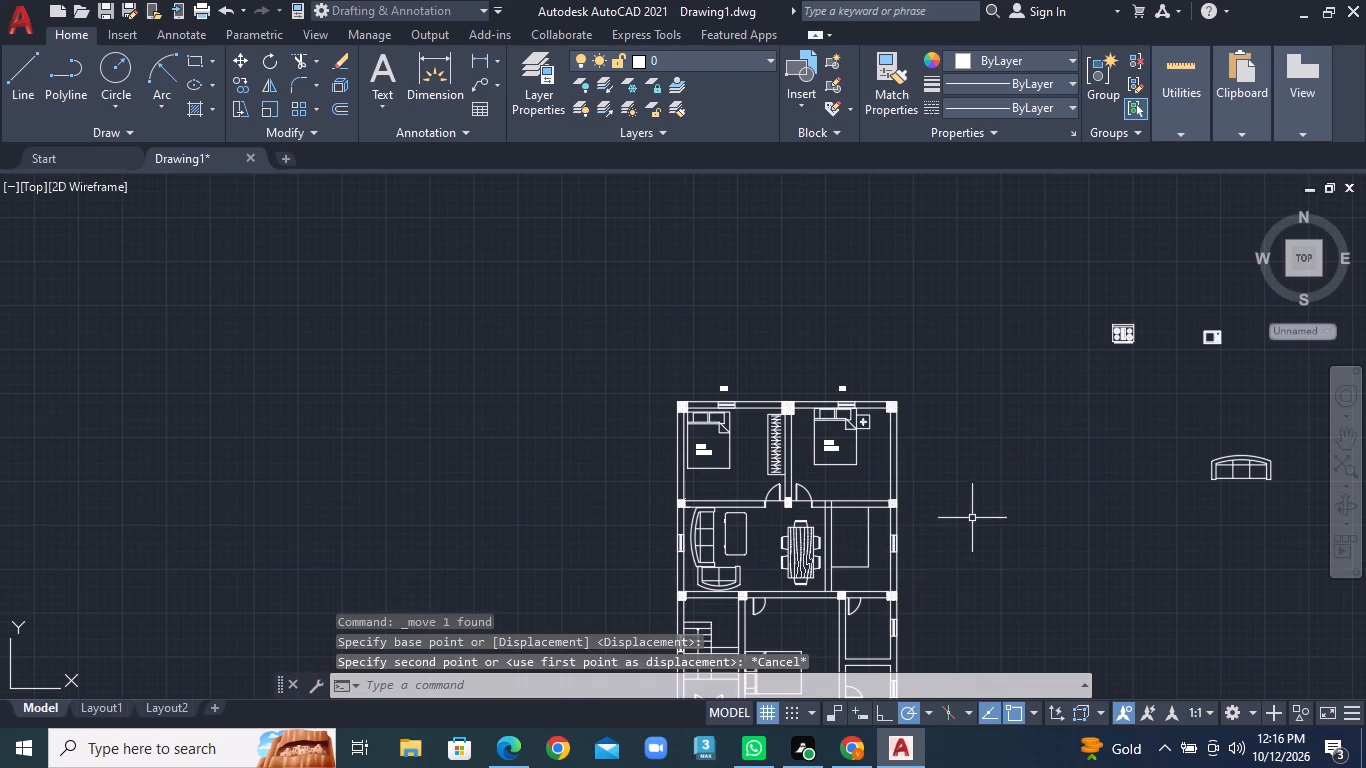
Move the range-oven block from beside the plan into the upper part of the kitchen rectangle, just below the wall.
left_click(1119, 335)
right_click(1119, 335)
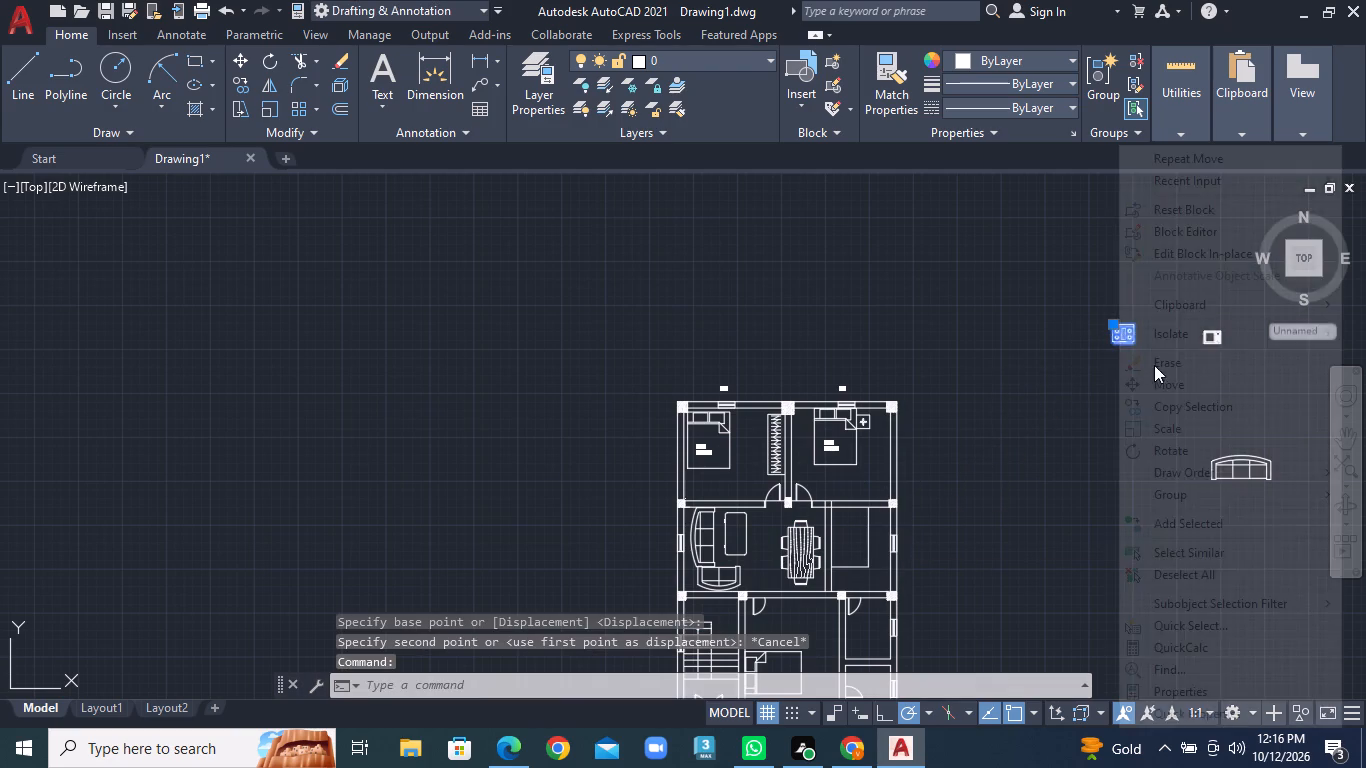
left_click(1158, 380)
left_click(1117, 335)
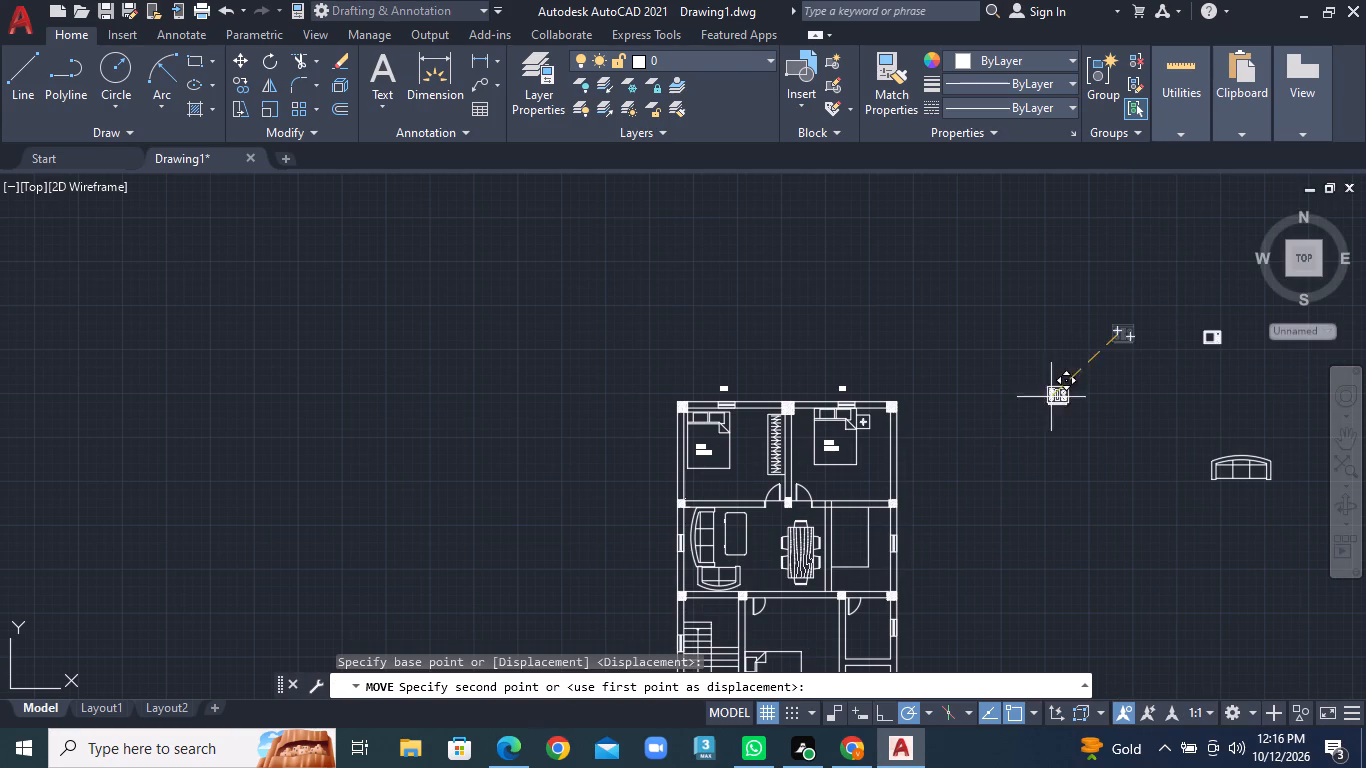
scroll(928, 484, "up", 2)
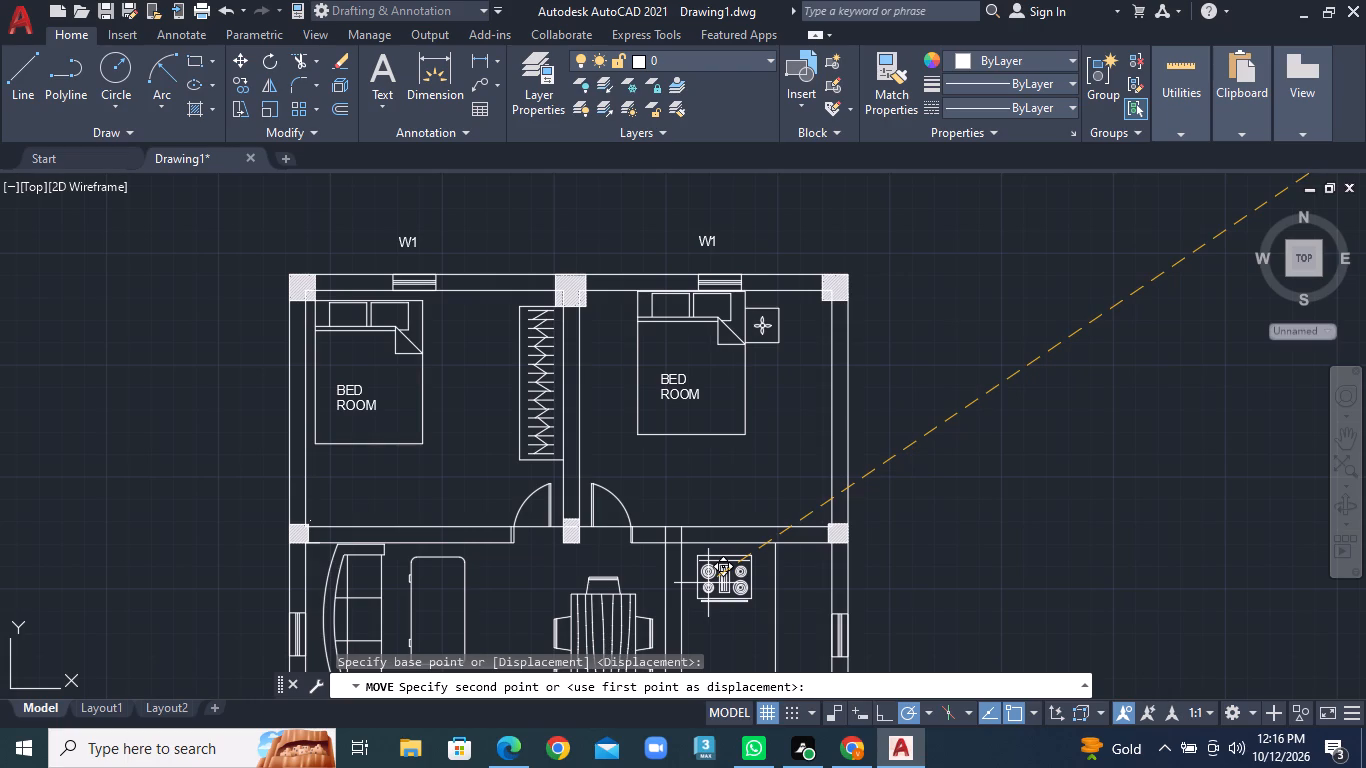
left_click(704, 579)
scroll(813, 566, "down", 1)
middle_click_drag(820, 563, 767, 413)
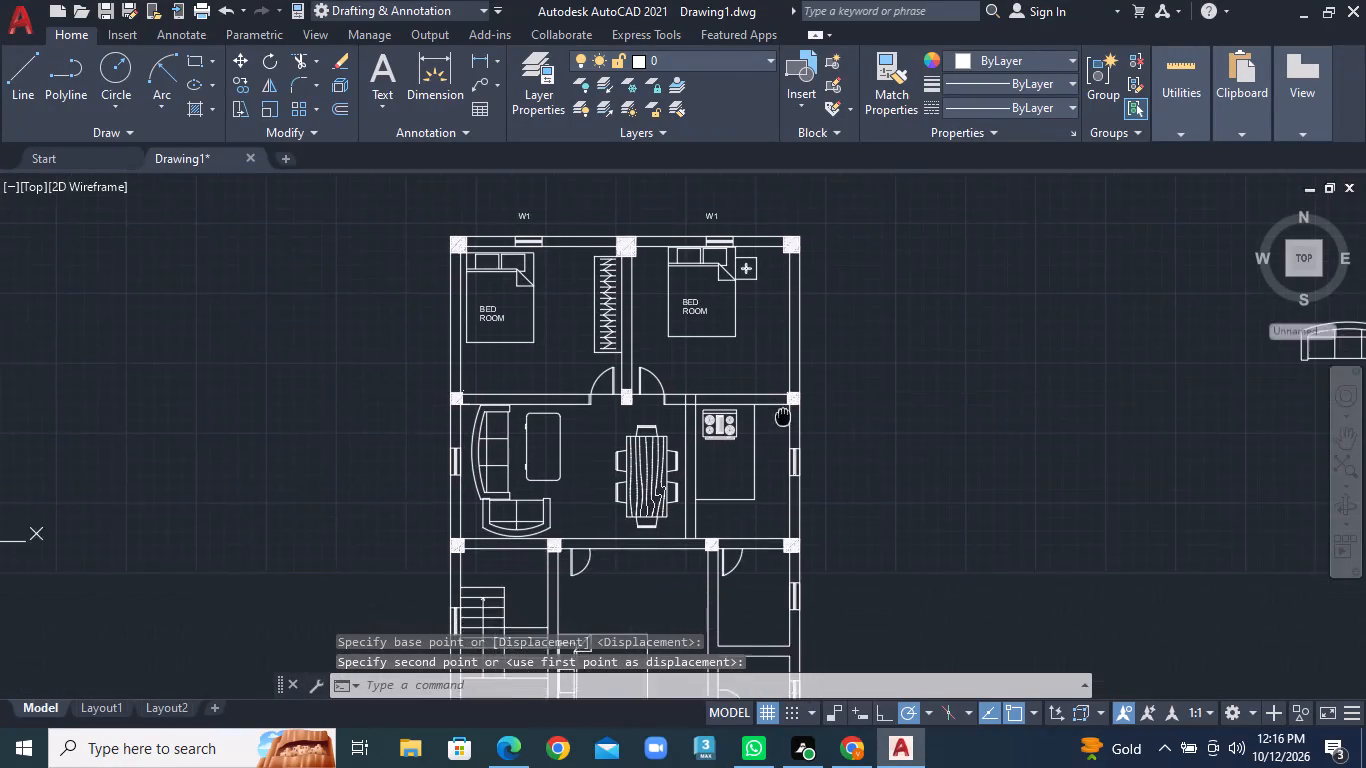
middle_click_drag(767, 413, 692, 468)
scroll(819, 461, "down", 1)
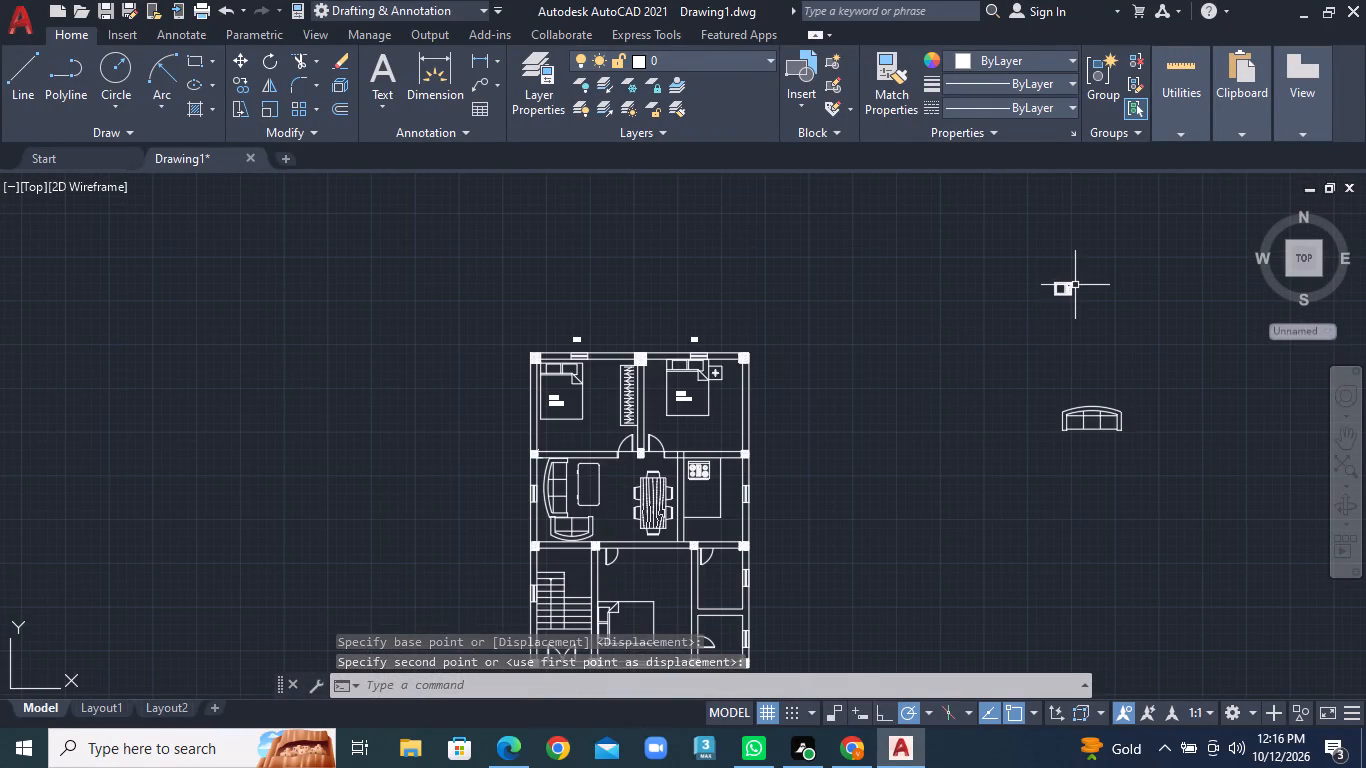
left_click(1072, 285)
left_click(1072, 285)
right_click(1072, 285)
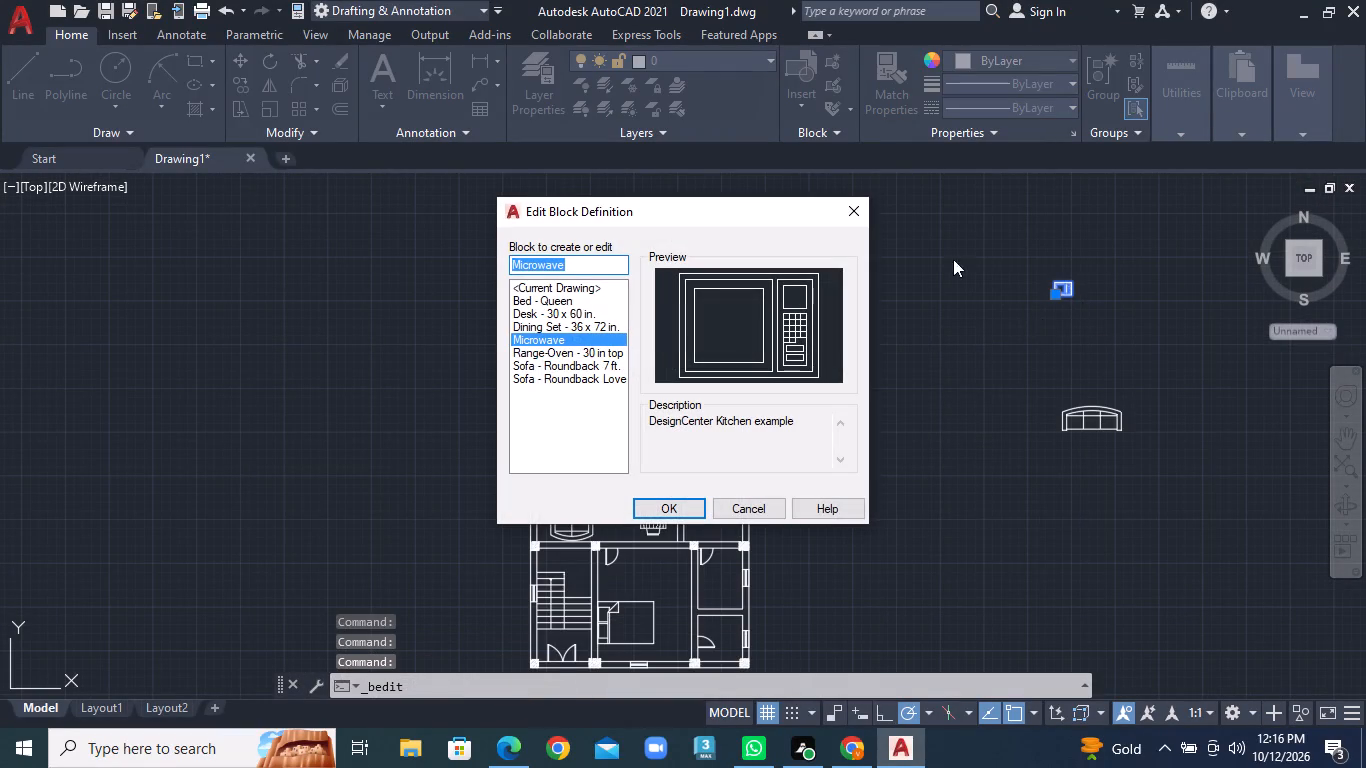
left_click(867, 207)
Move the microwave block from beside the plan into the kitchen rectangle, just below the range-oven near the rectangle's right edge.
left_click(1058, 283)
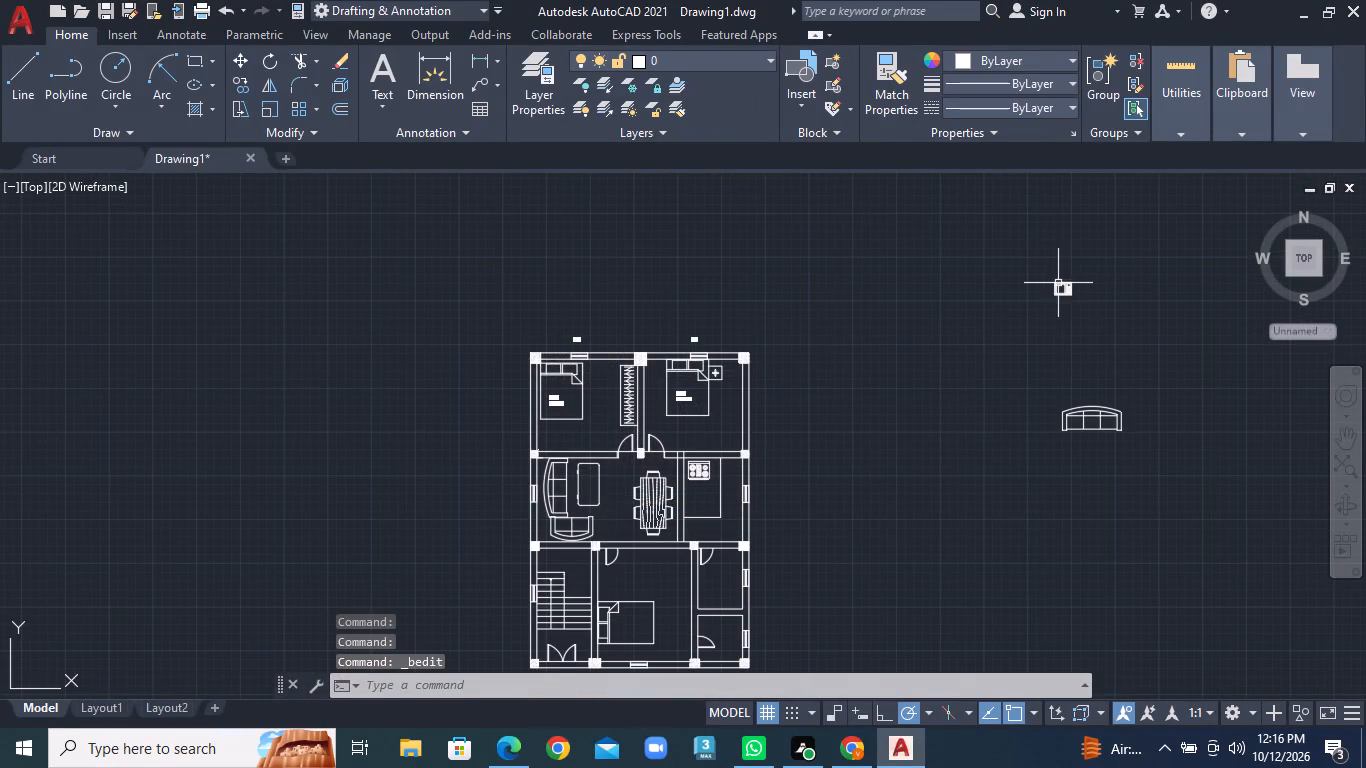
right_click(1058, 283)
left_click(1103, 381)
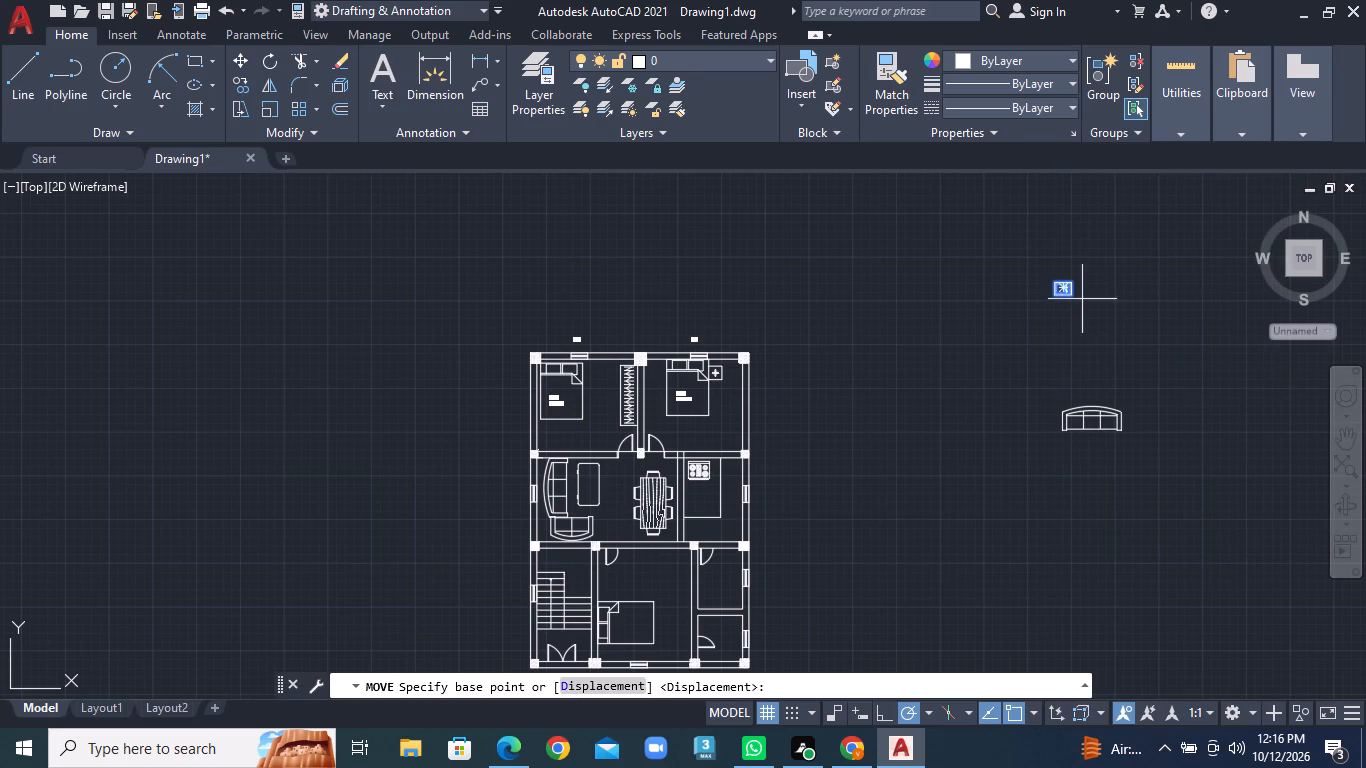
left_click(1069, 288)
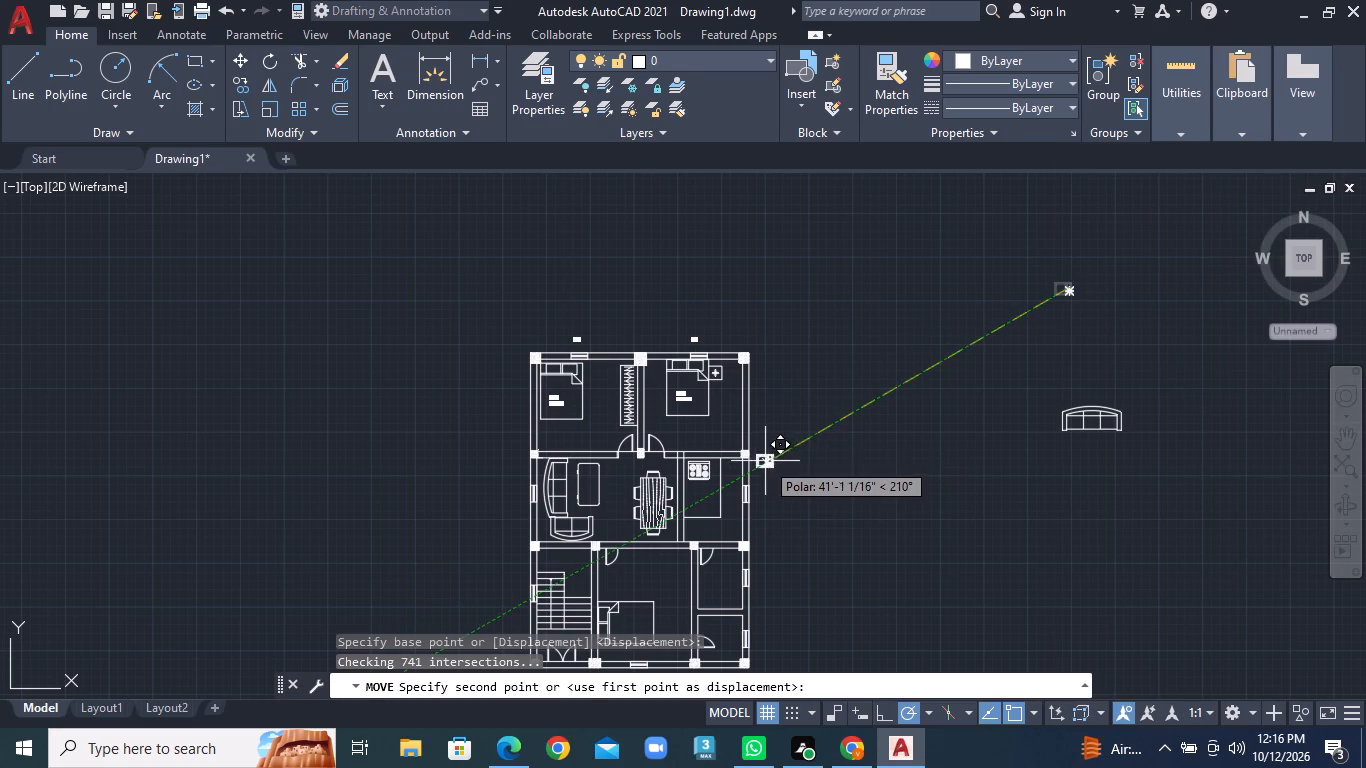
scroll(768, 464, "up", 2)
middle_click_drag(701, 504, 826, 468)
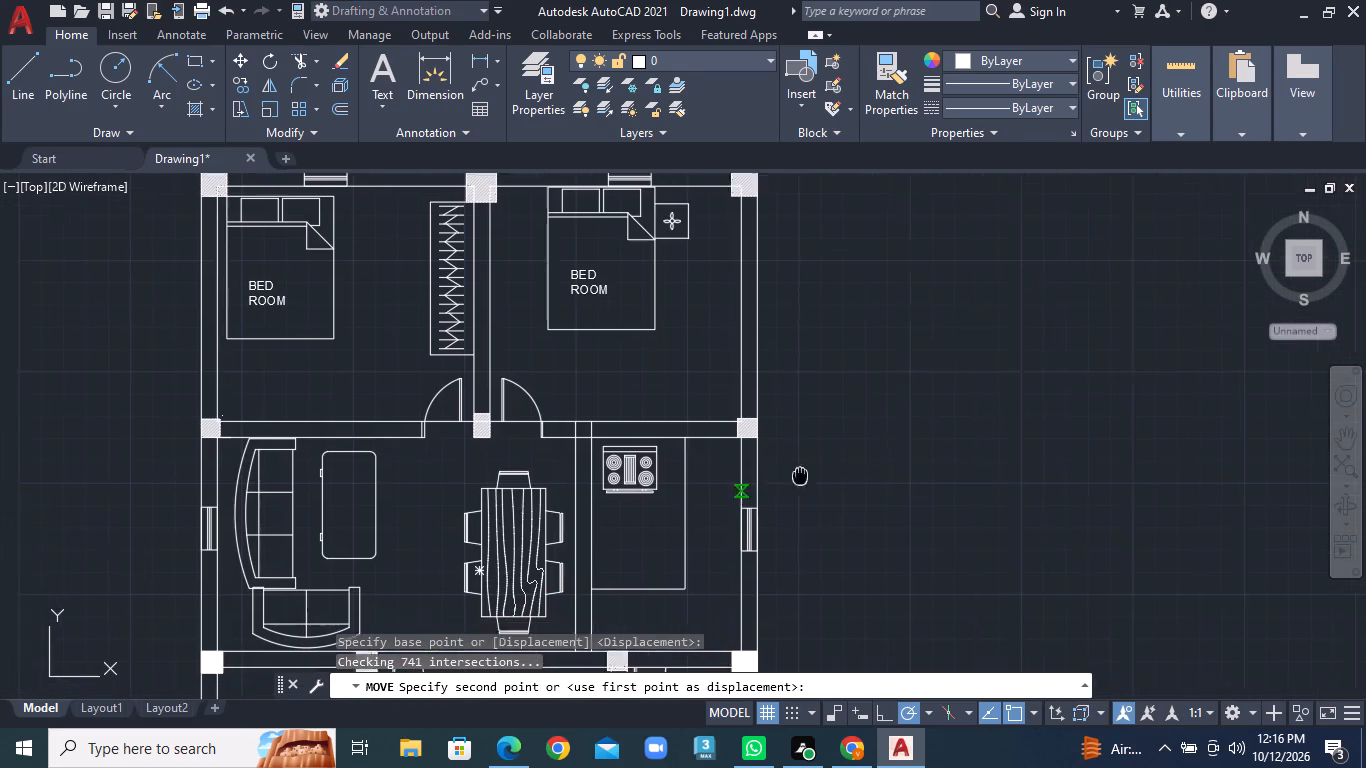
middle_click_drag(826, 468, 894, 442)
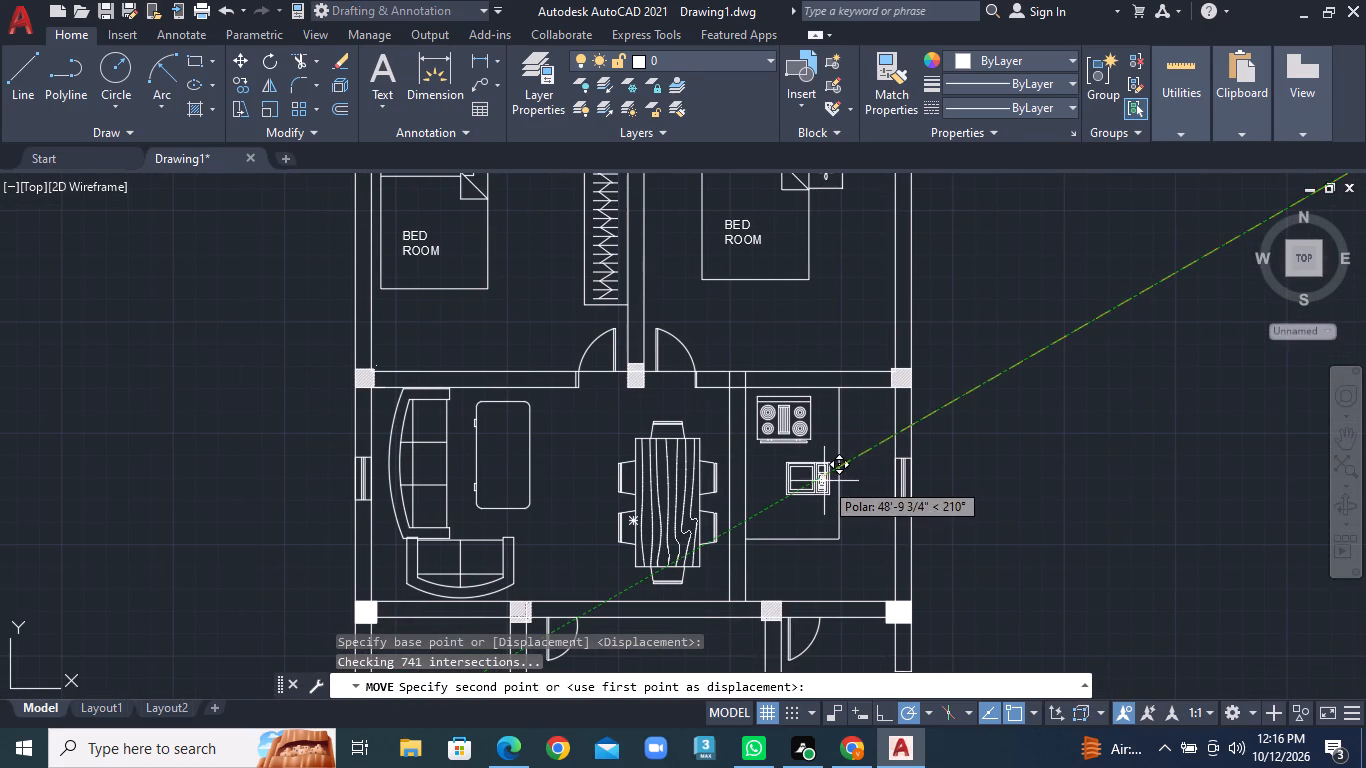
left_click(824, 481)
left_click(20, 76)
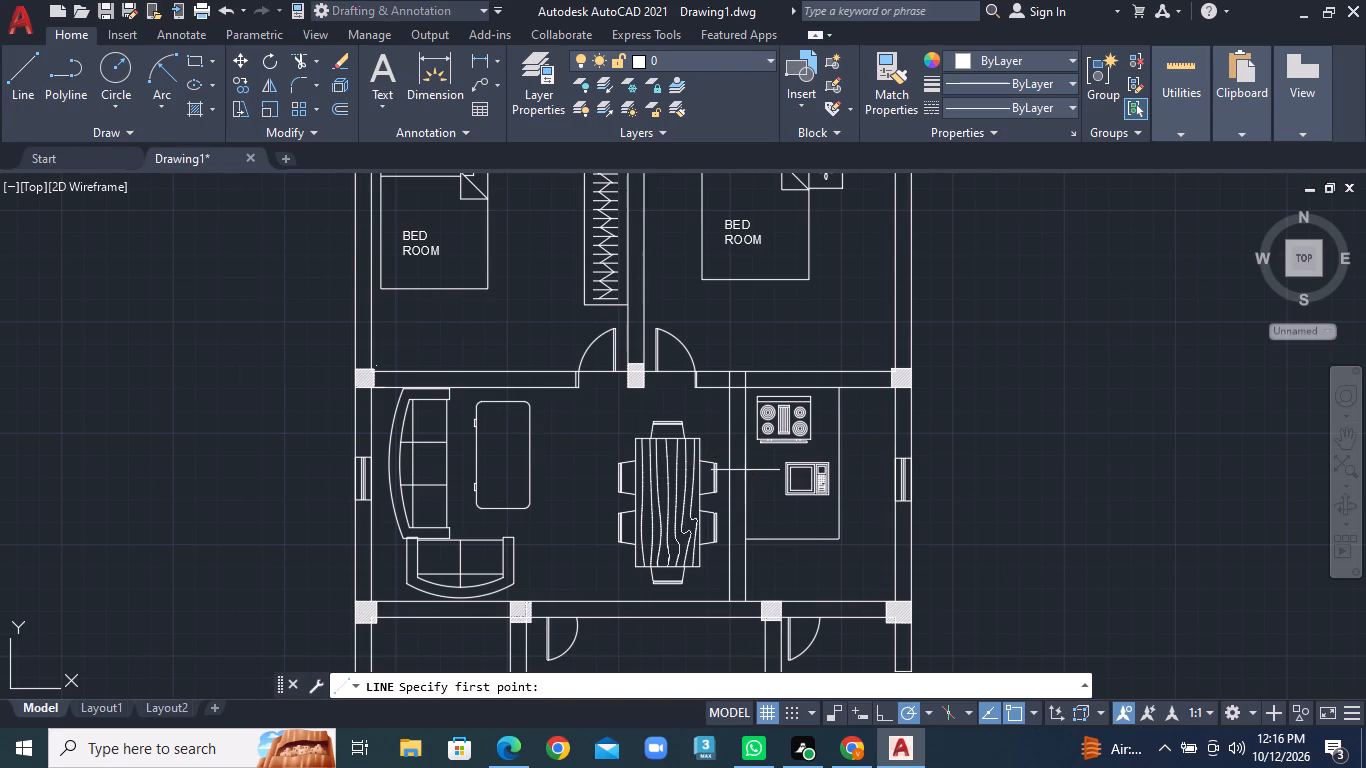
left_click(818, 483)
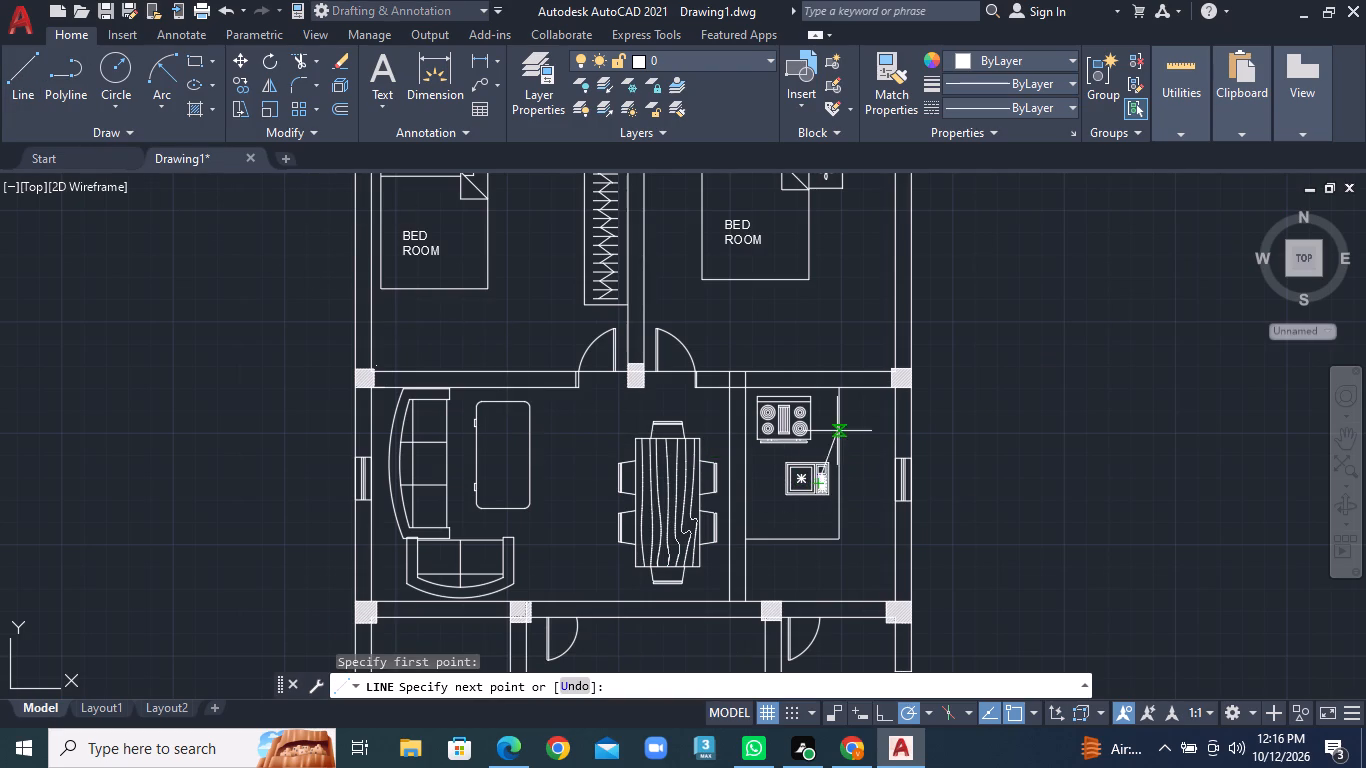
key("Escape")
Rotate the microwave 90 degrees clockwise so its control panel faces down.
left_click(818, 468)
right_click(818, 468)
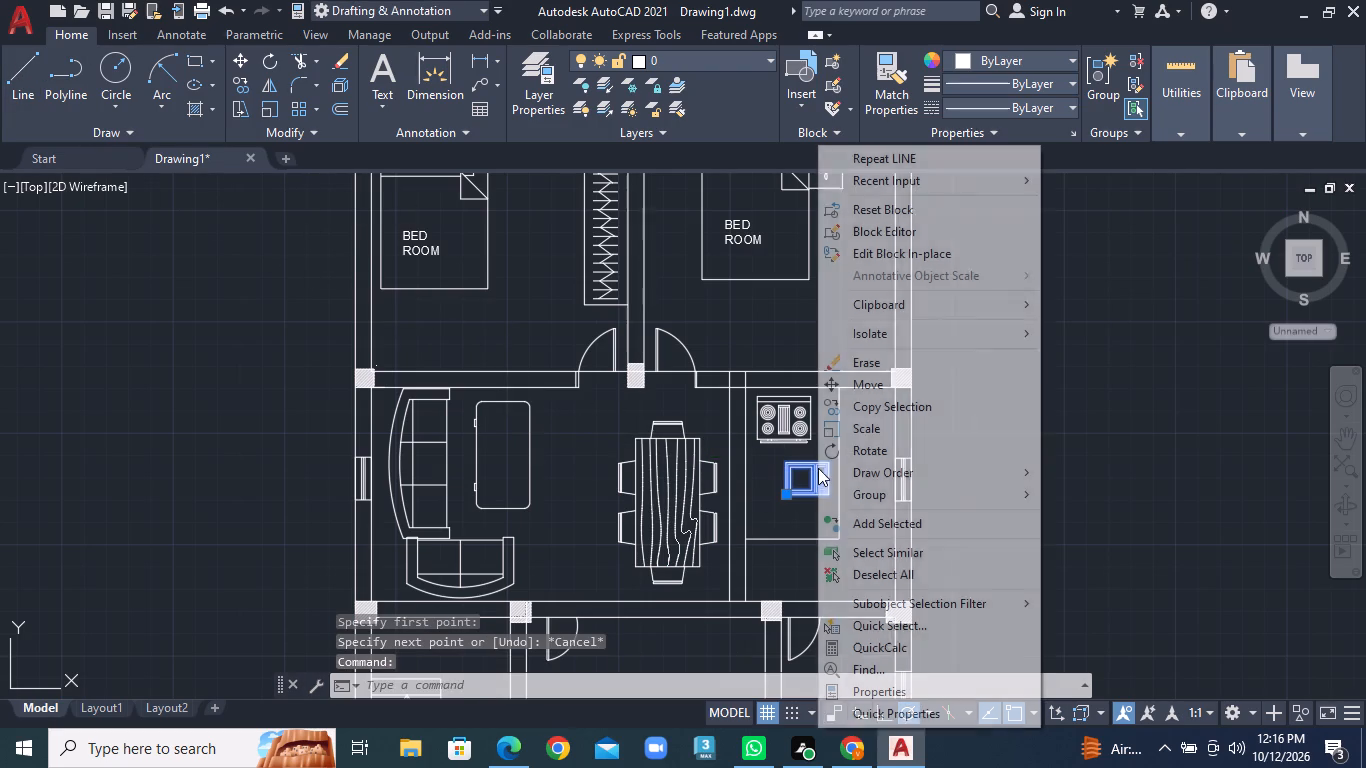
left_click(880, 456)
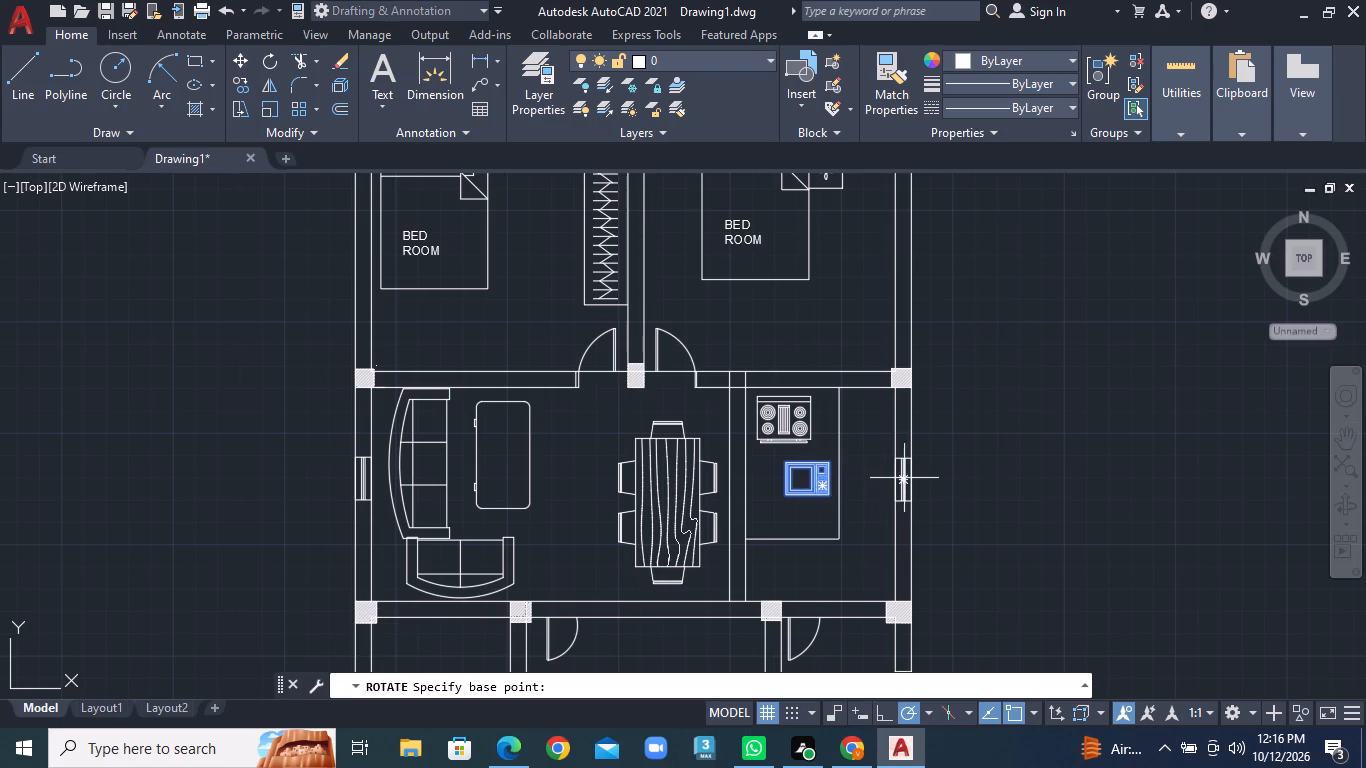
left_click(824, 492)
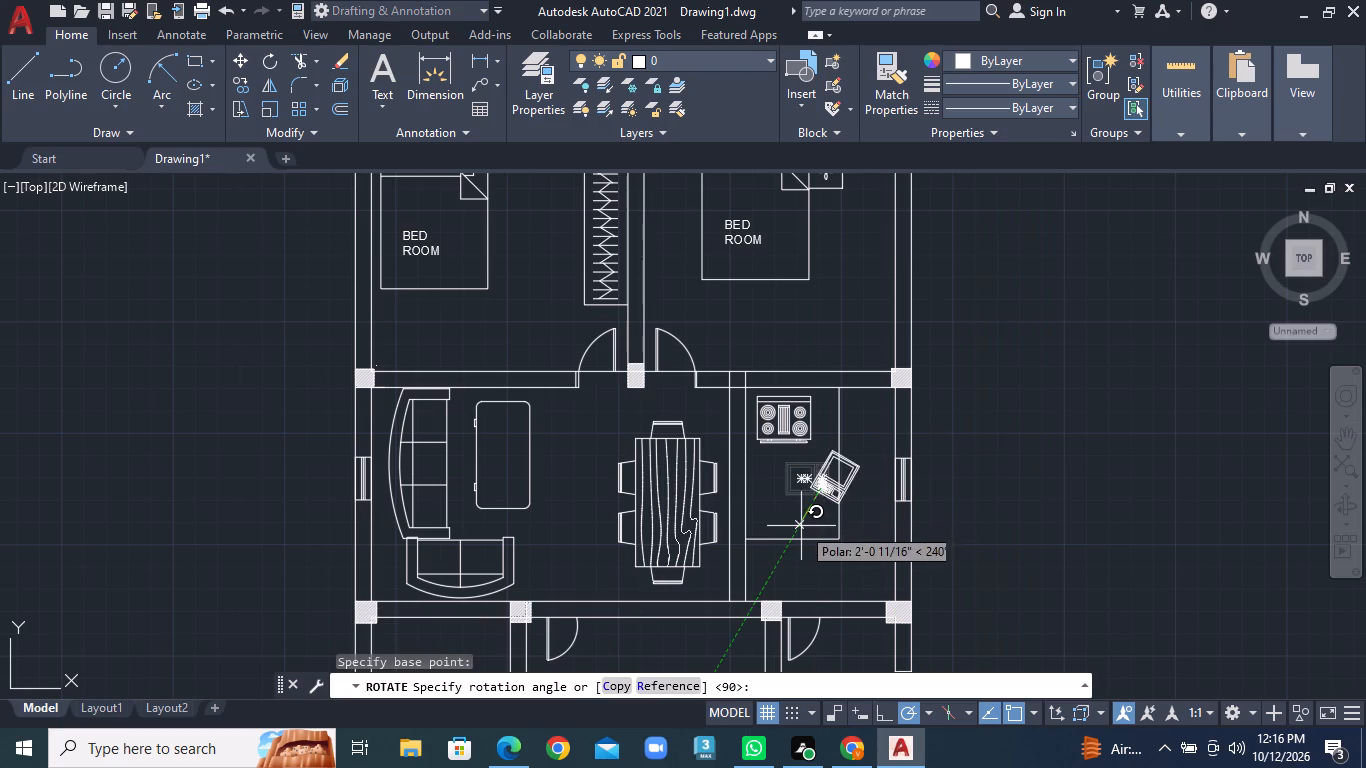
left_click(820, 525)
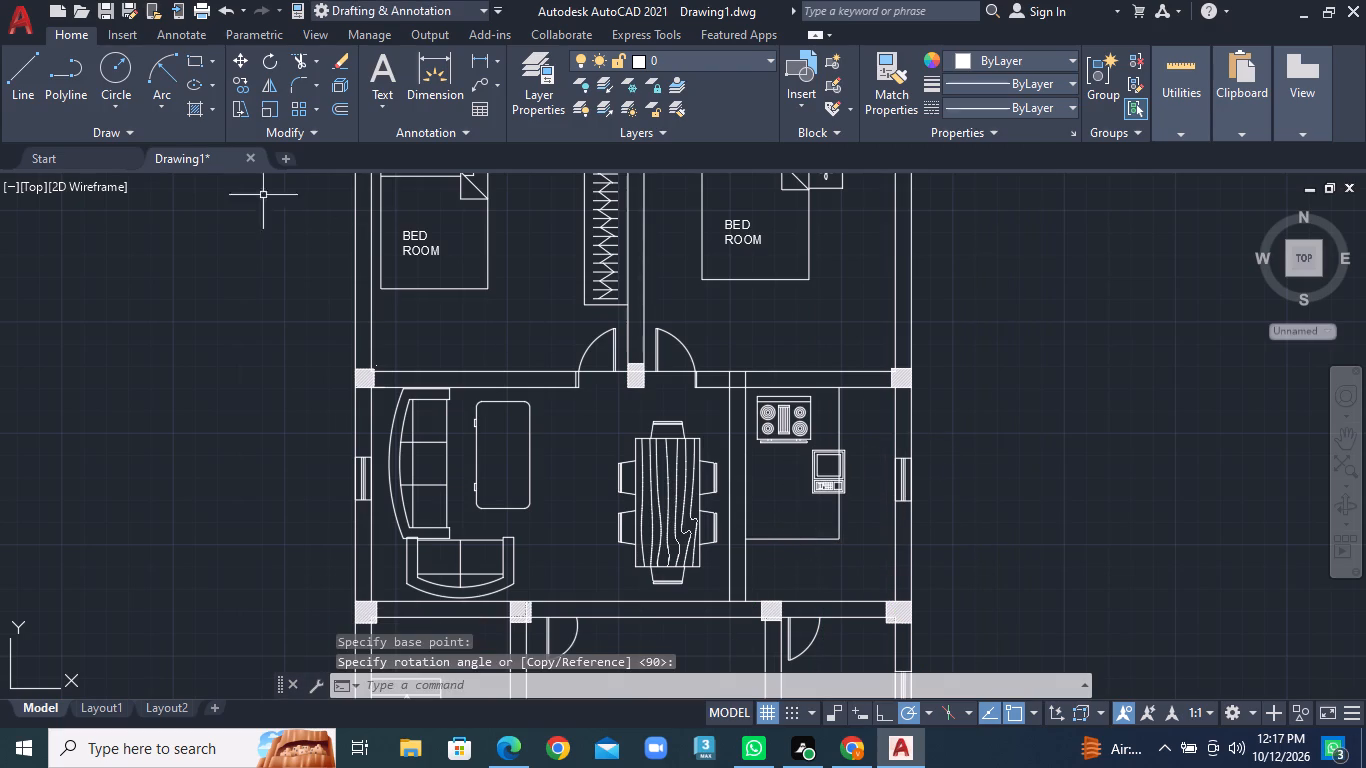
Draw a stepped counter edge: across from the partition below the range-oven, down about 2'-6 9/16" beside the microwave, and across to the rectangle's right edge.
left_click(27, 86)
scroll(720, 476, "up", 1)
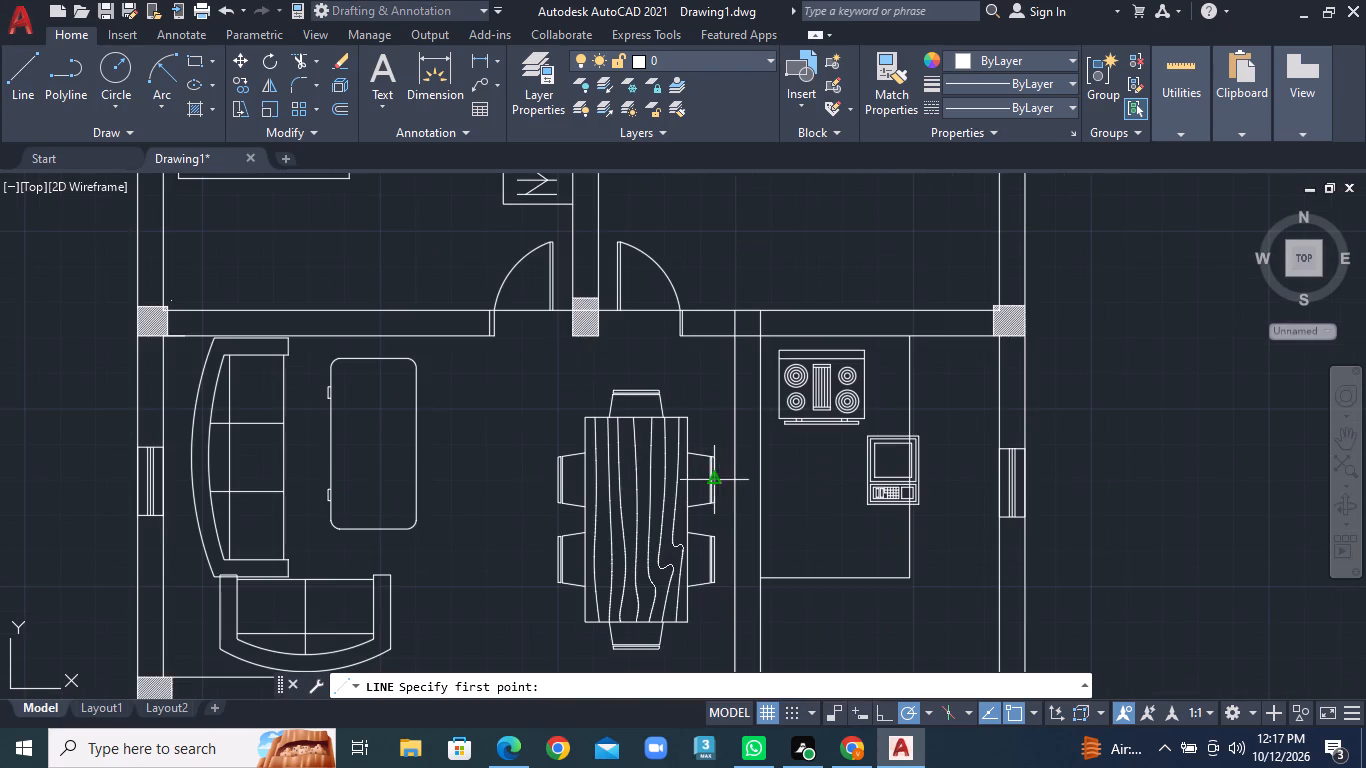
left_click(761, 439)
left_click(840, 443)
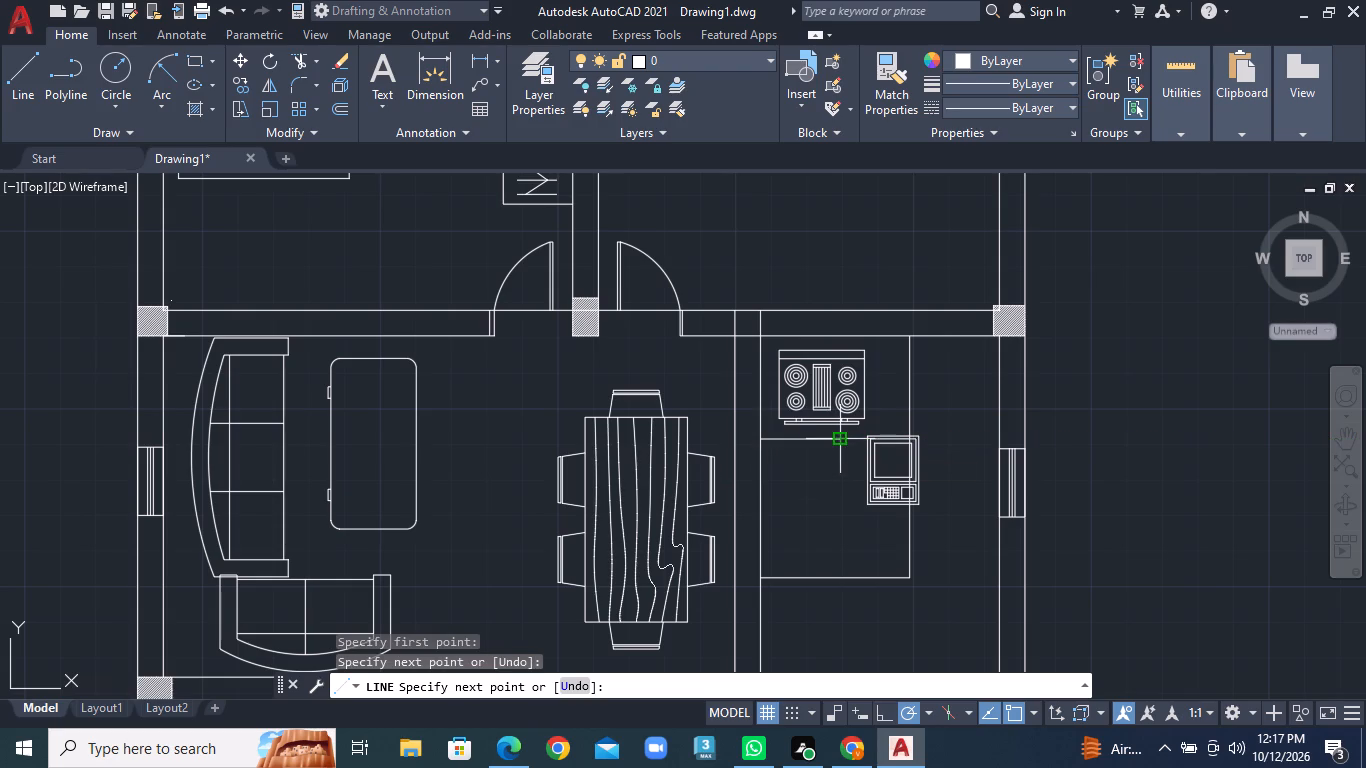
left_click(844, 526)
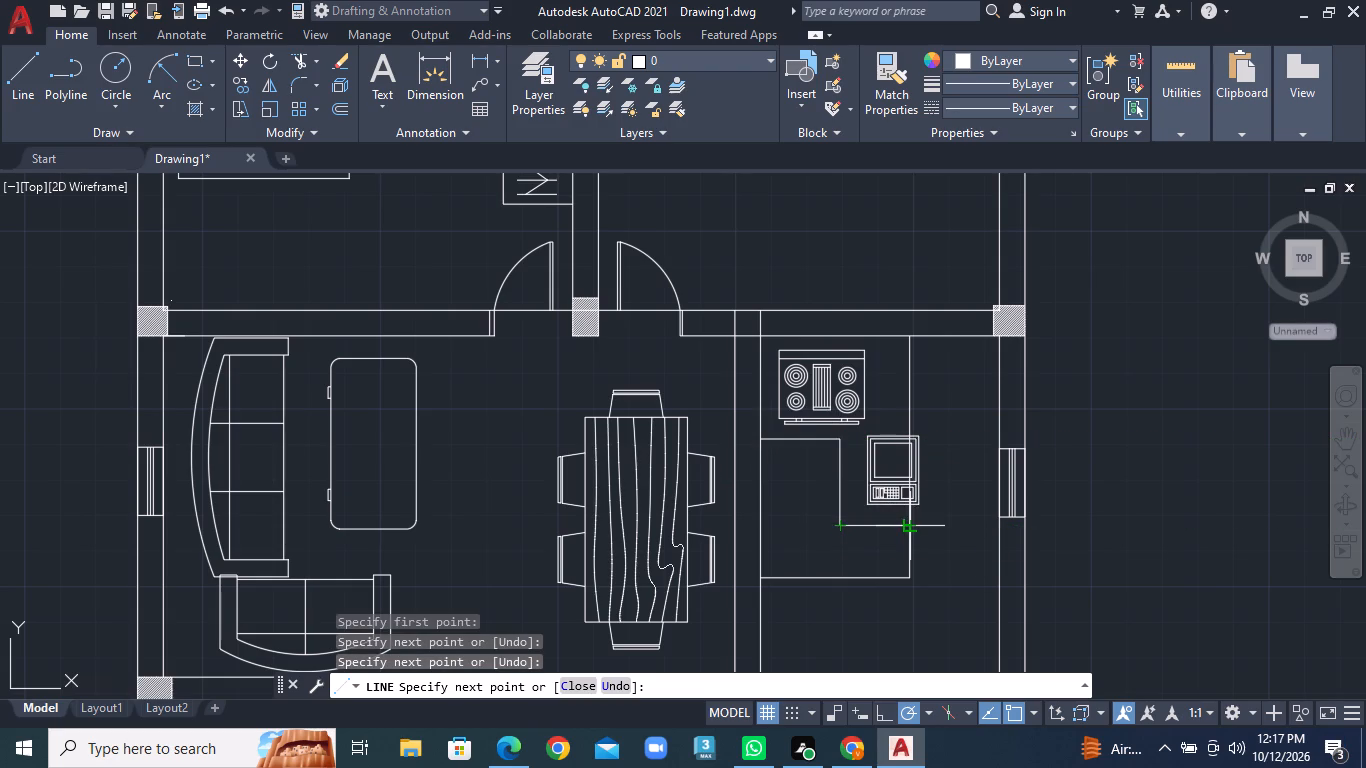
left_click(914, 520)
right_click(916, 520)
left_click(1004, 286)
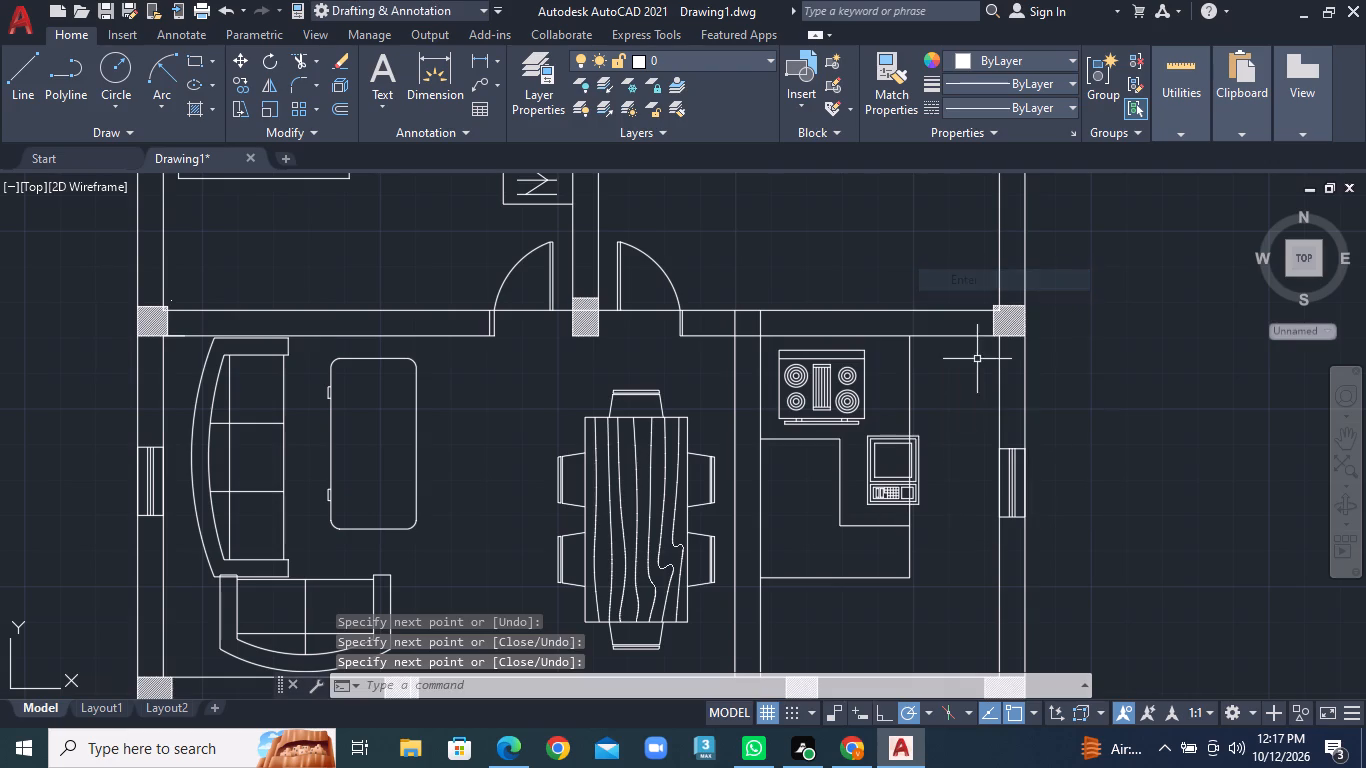
Move the microwave slightly left and down so it sits inside the counter outline.
left_click(879, 497)
right_click(885, 492)
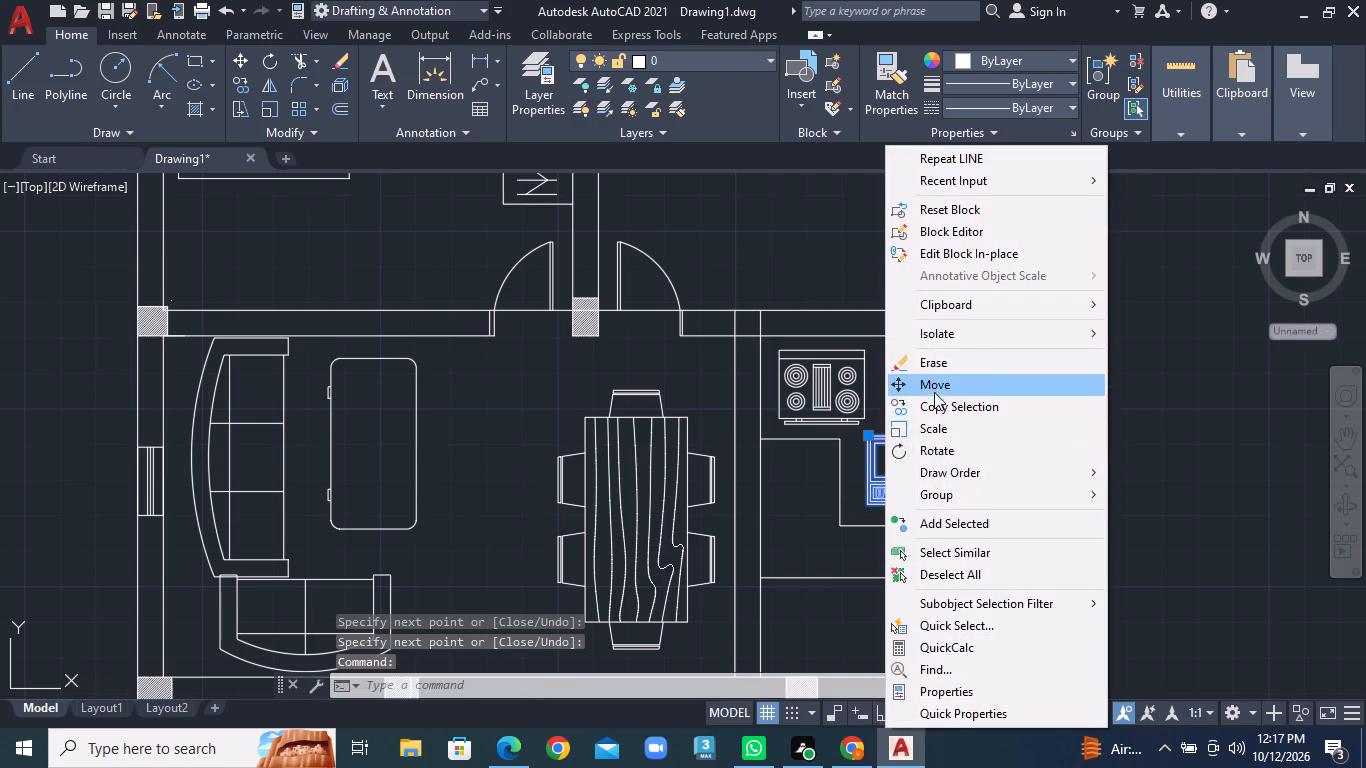
left_click(935, 385)
left_click(893, 484)
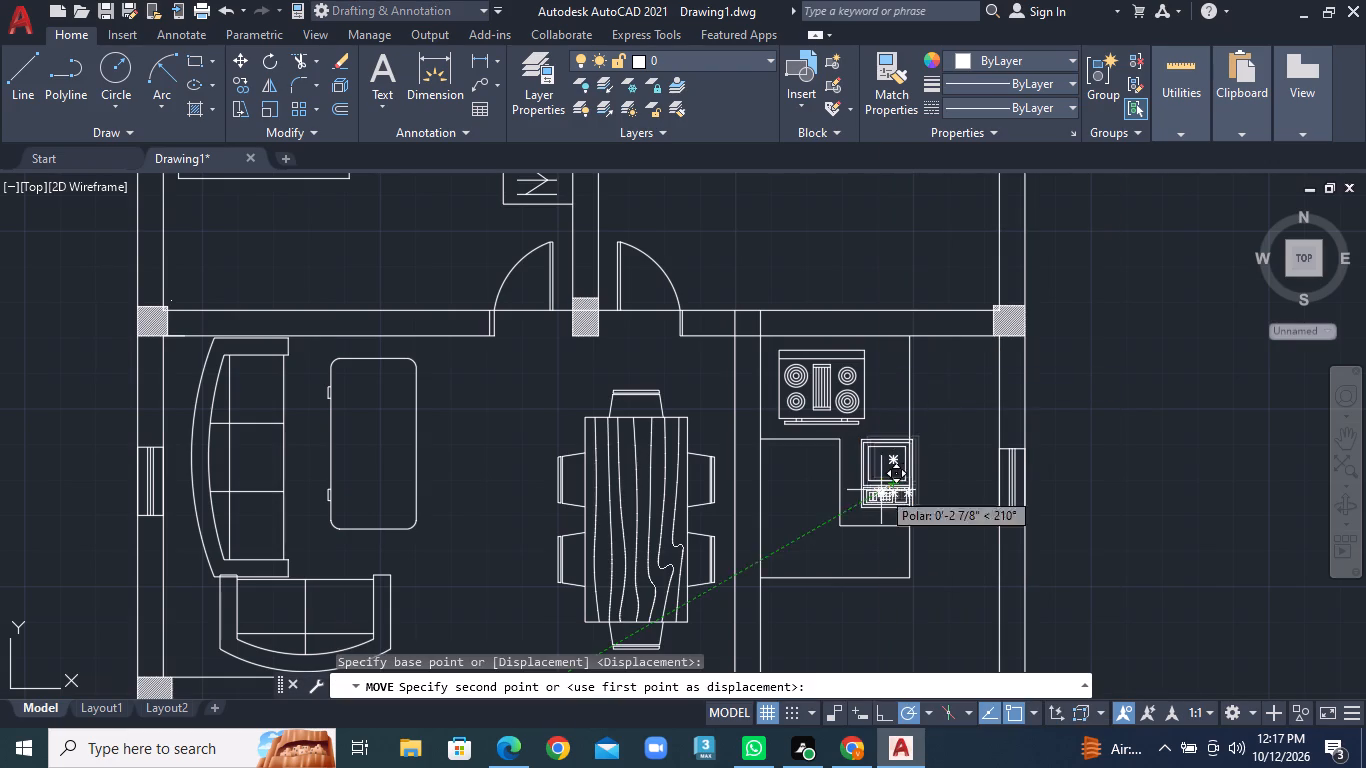
left_click(876, 493)
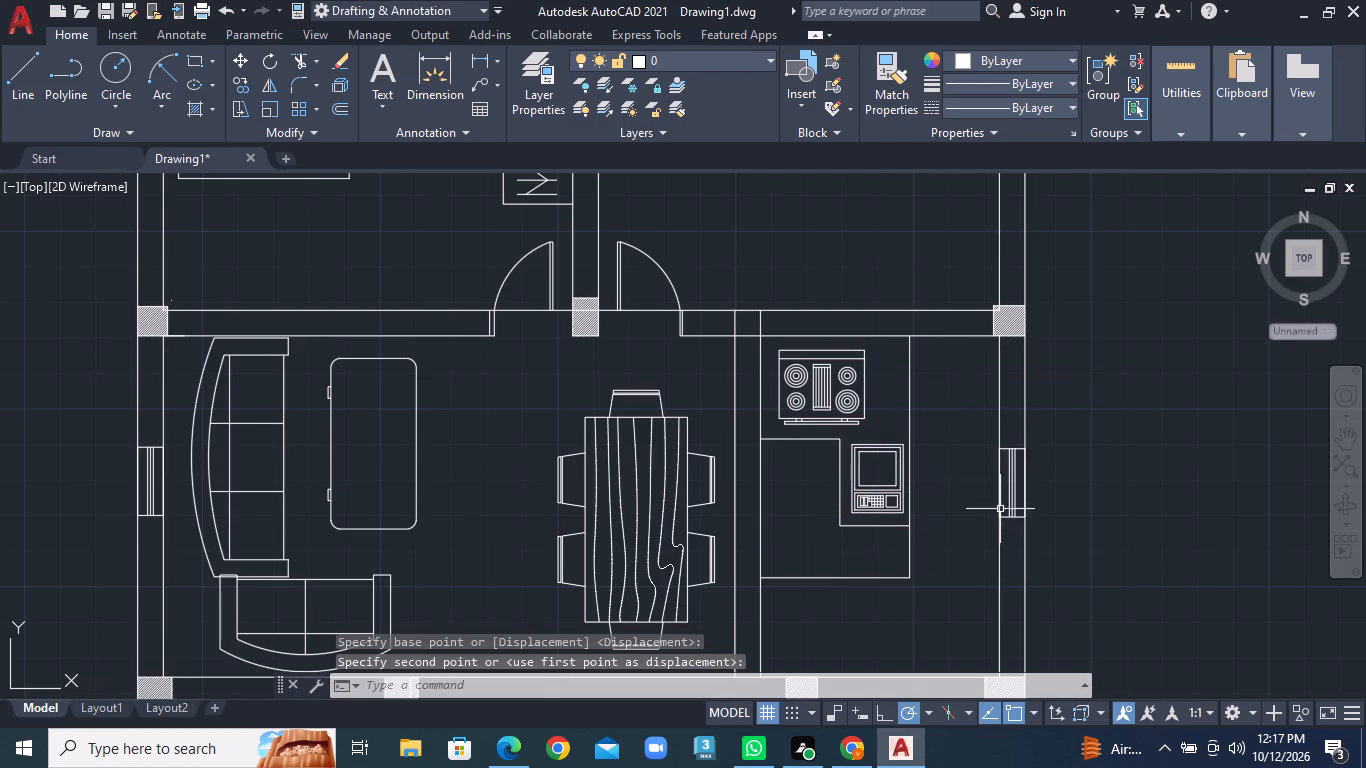
Hatch the L-shaped kitchen strip between the inner rectangle and the room's right and lower walls with the ANSI31 pattern.
middle_click_drag(999, 511, 918, 466)
scroll(915, 466, "down", 1)
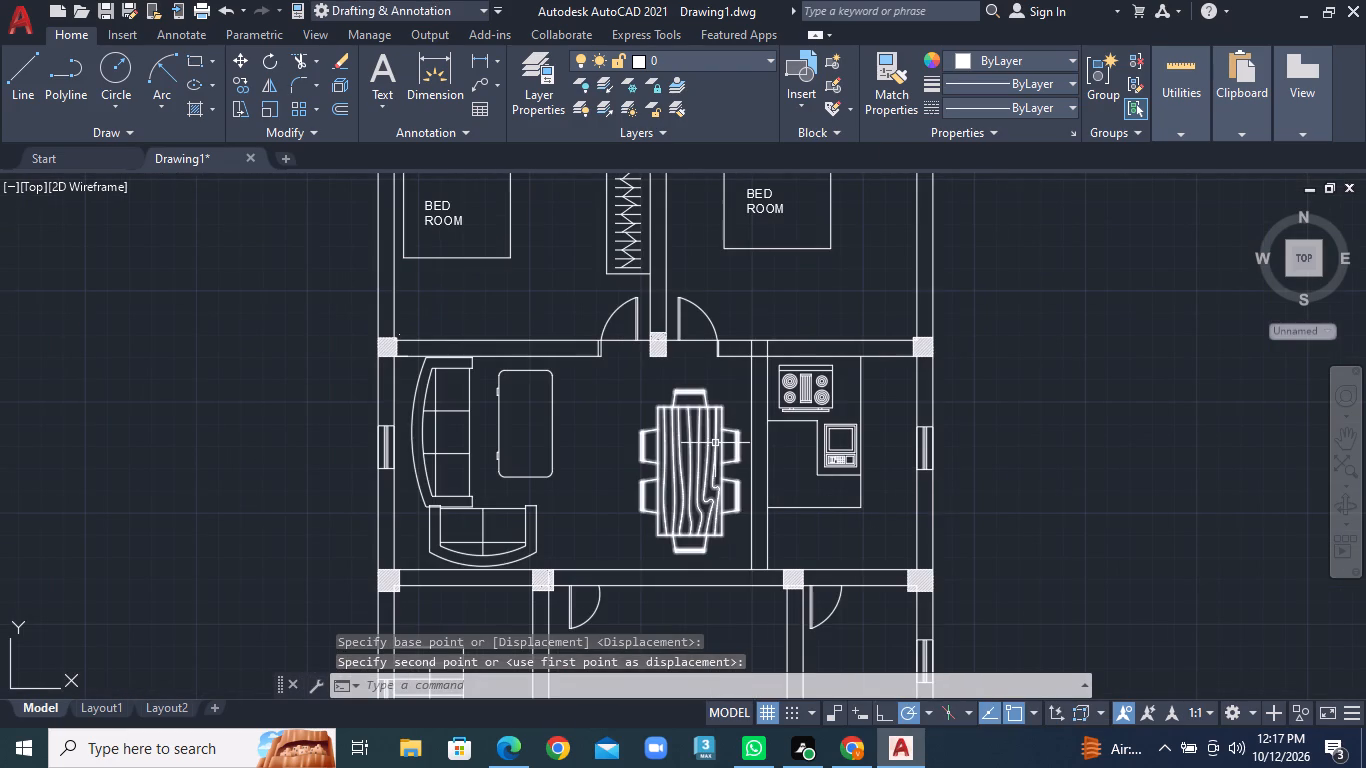
type("HA")
key("Return")
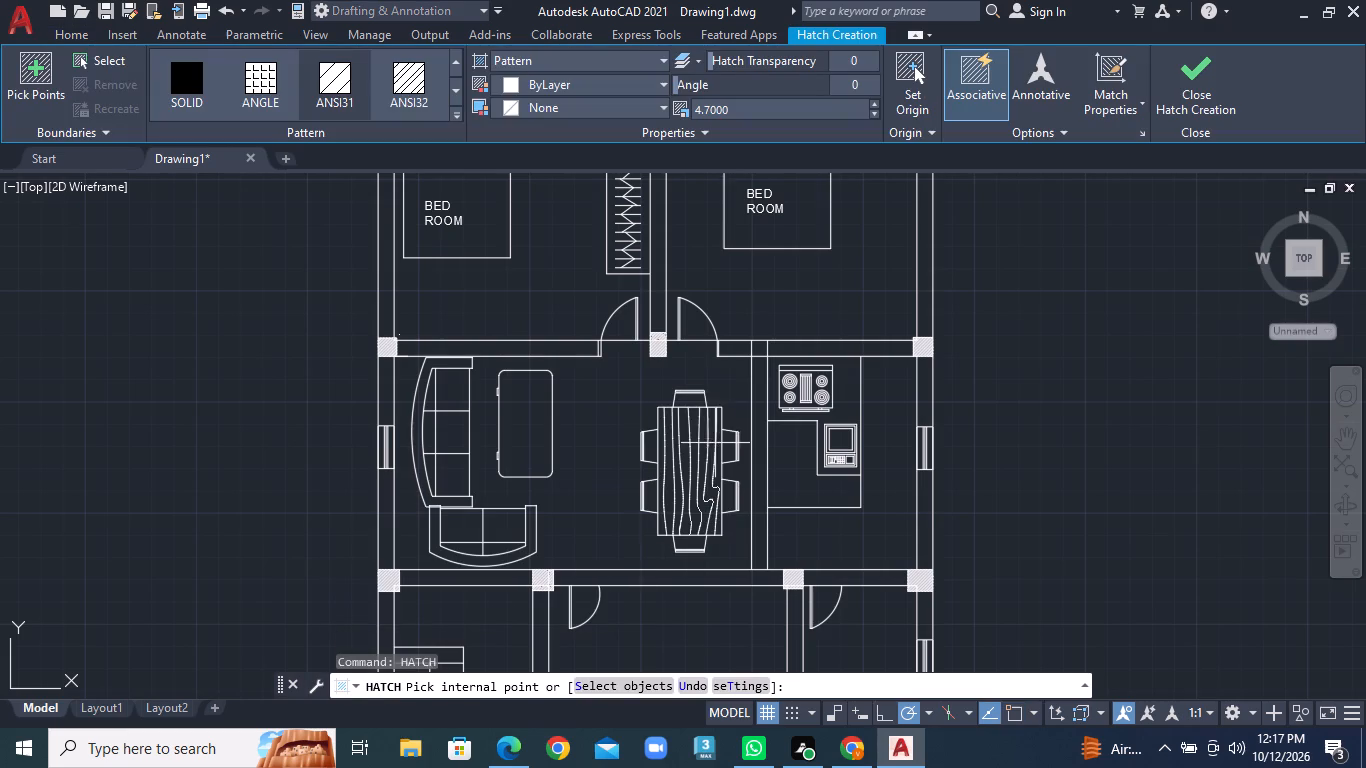
left_click(335, 82)
left_click(824, 539)
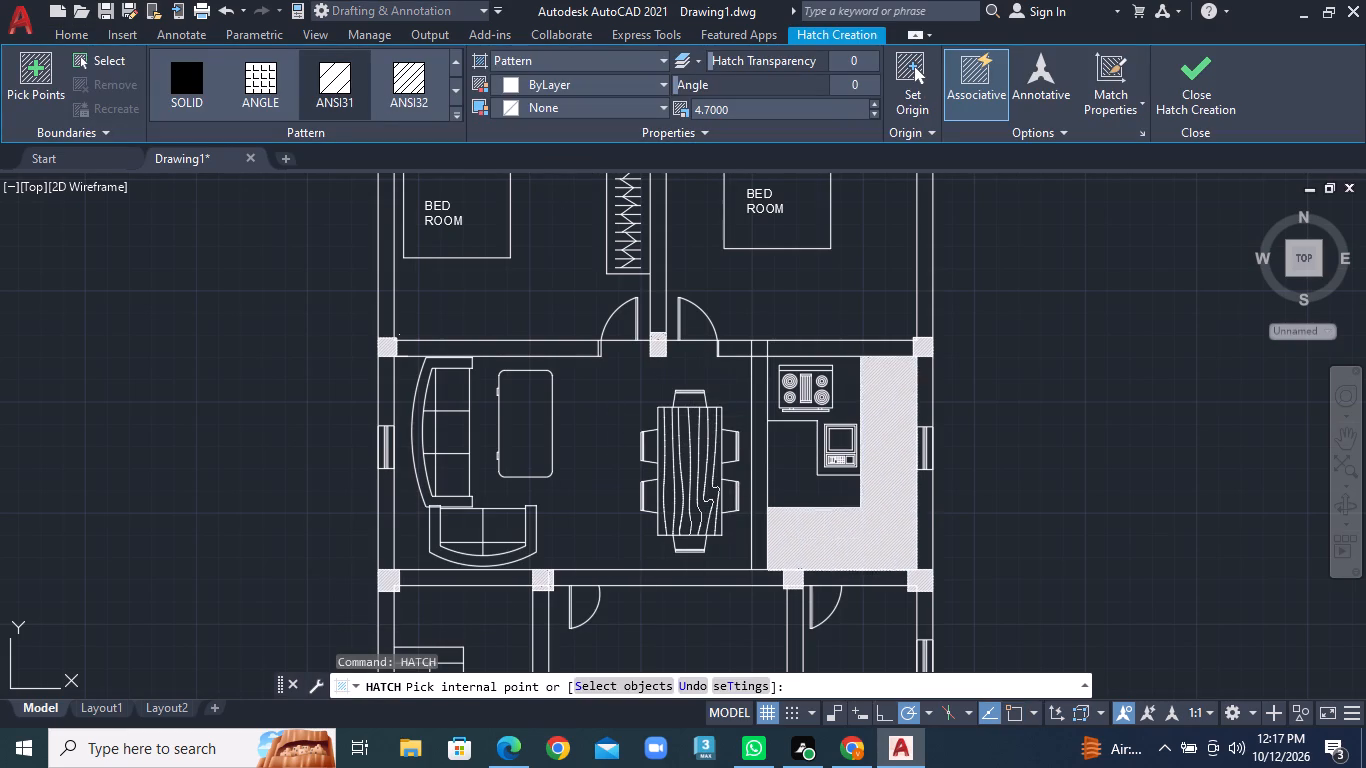
Increase the kitchen hatch's pattern scale to 26 and finish the hatch.
left_click(873, 102)
triple_click(873, 102)
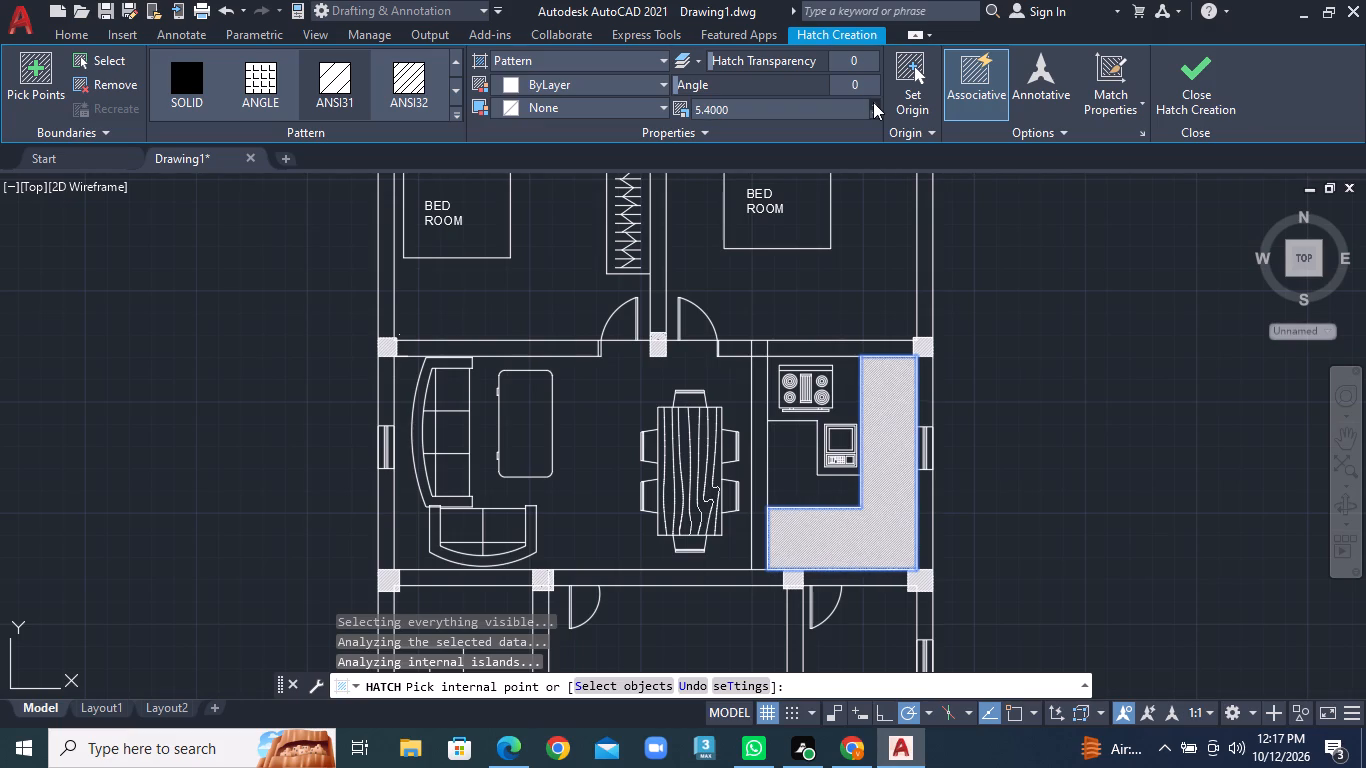
triple_click(873, 102)
triple_click(873, 102)
triple_click(873, 102)
triple_click(873, 102)
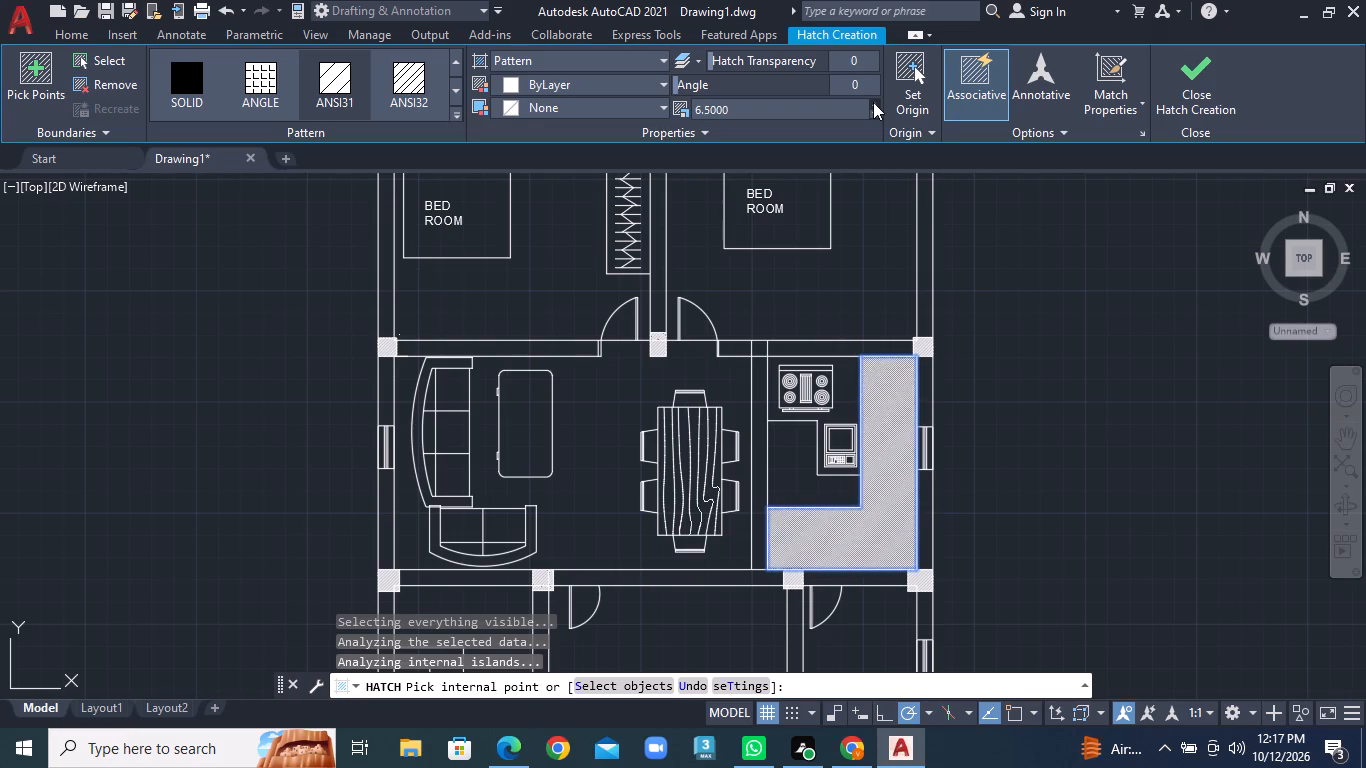
left_click(873, 102)
left_click(873, 110)
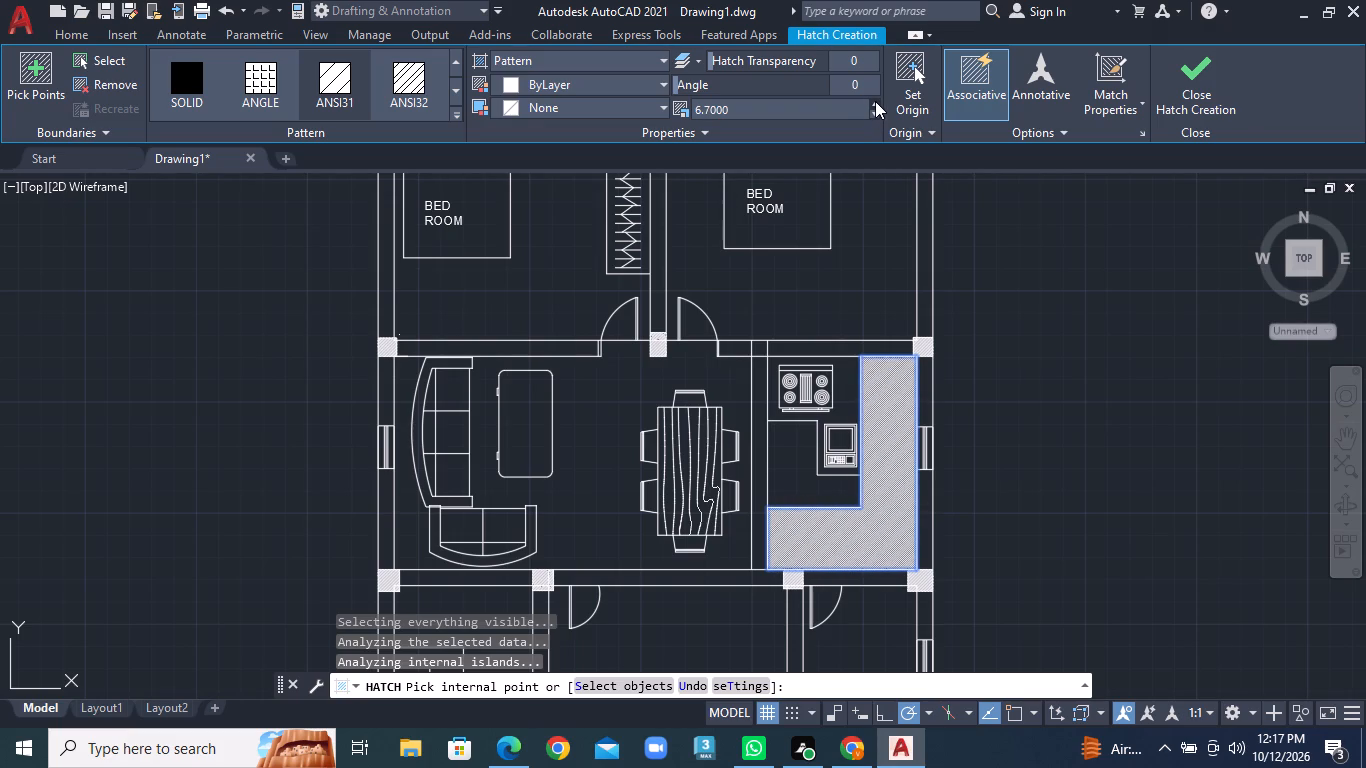
triple_click(875, 101)
triple_click(875, 101)
triple_click(875, 101)
triple_click(875, 101)
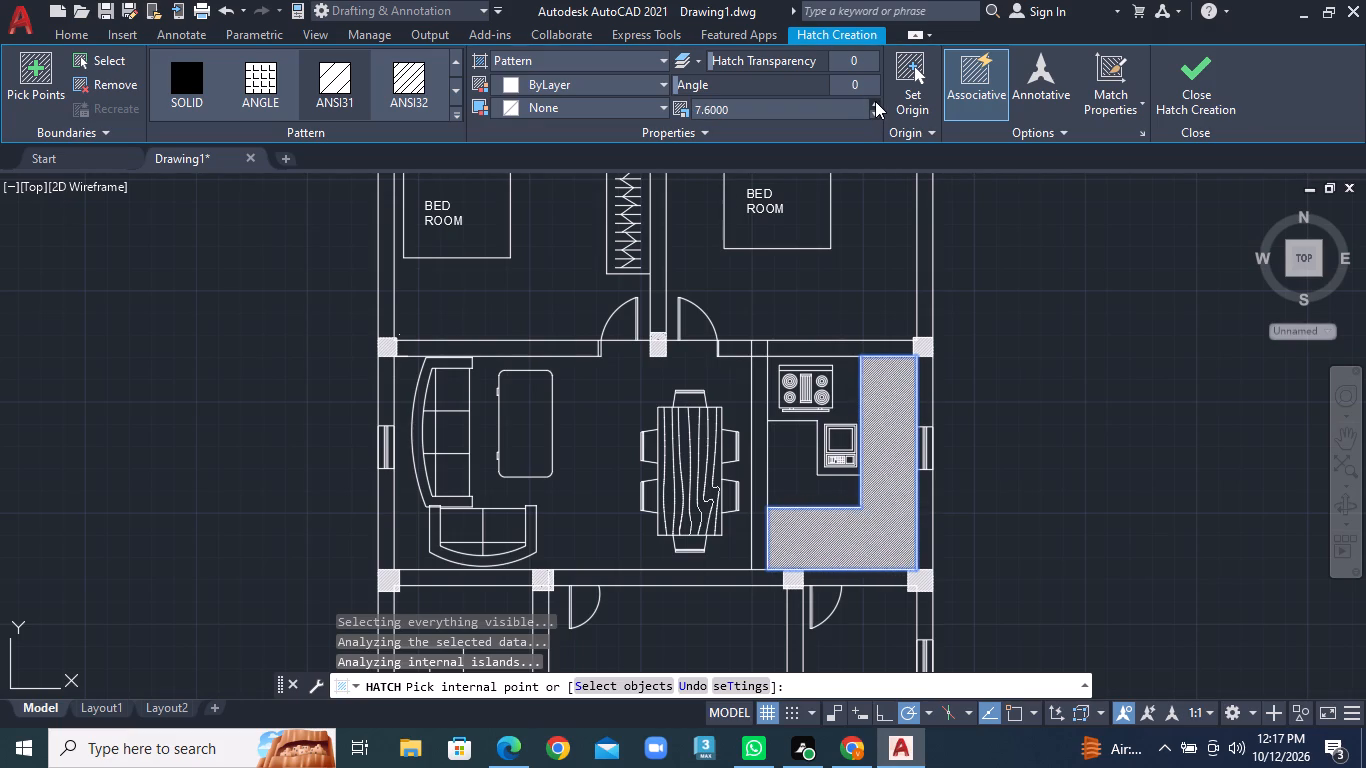
triple_click(875, 101)
triple_click(875, 101)
triple_click(875, 101)
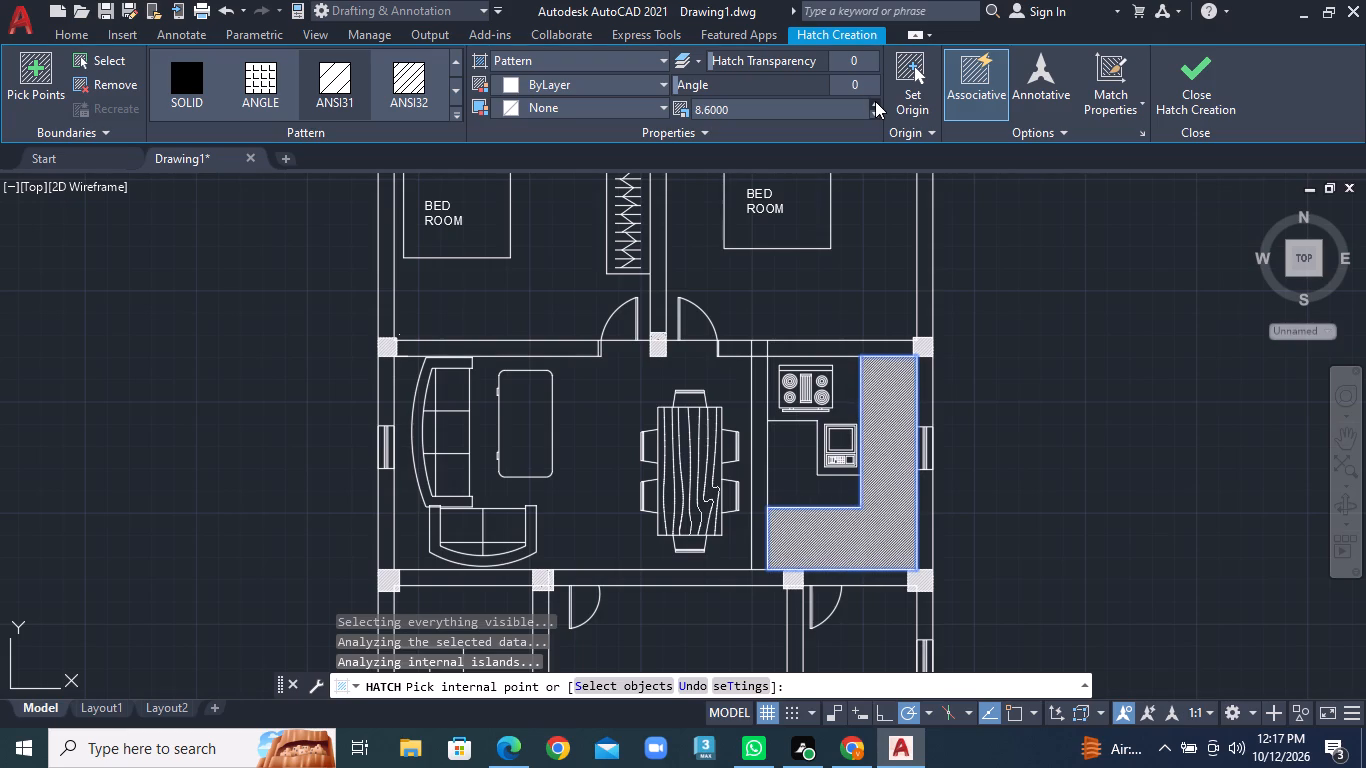
triple_click(875, 101)
triple_click(875, 101)
triple_click(875, 101)
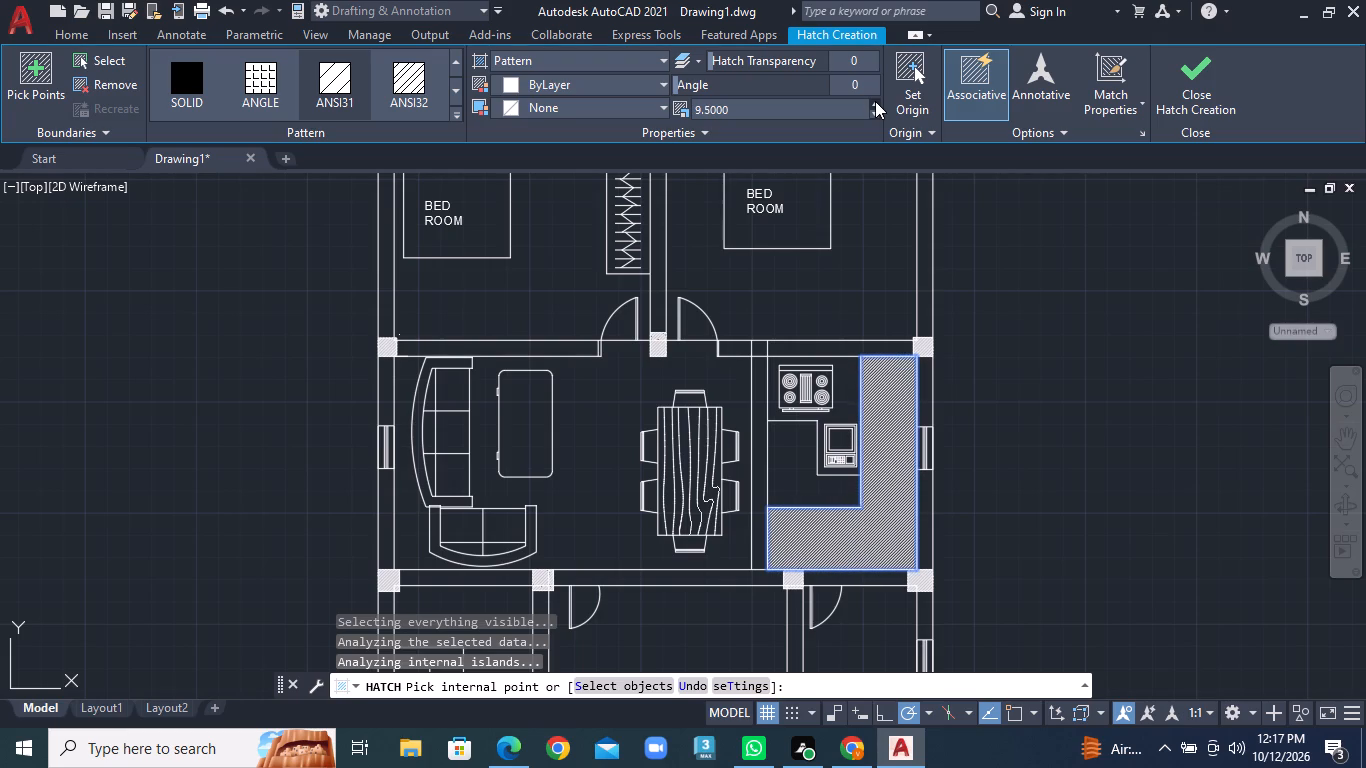
triple_click(875, 101)
triple_click(875, 101)
triple_click(875, 101)
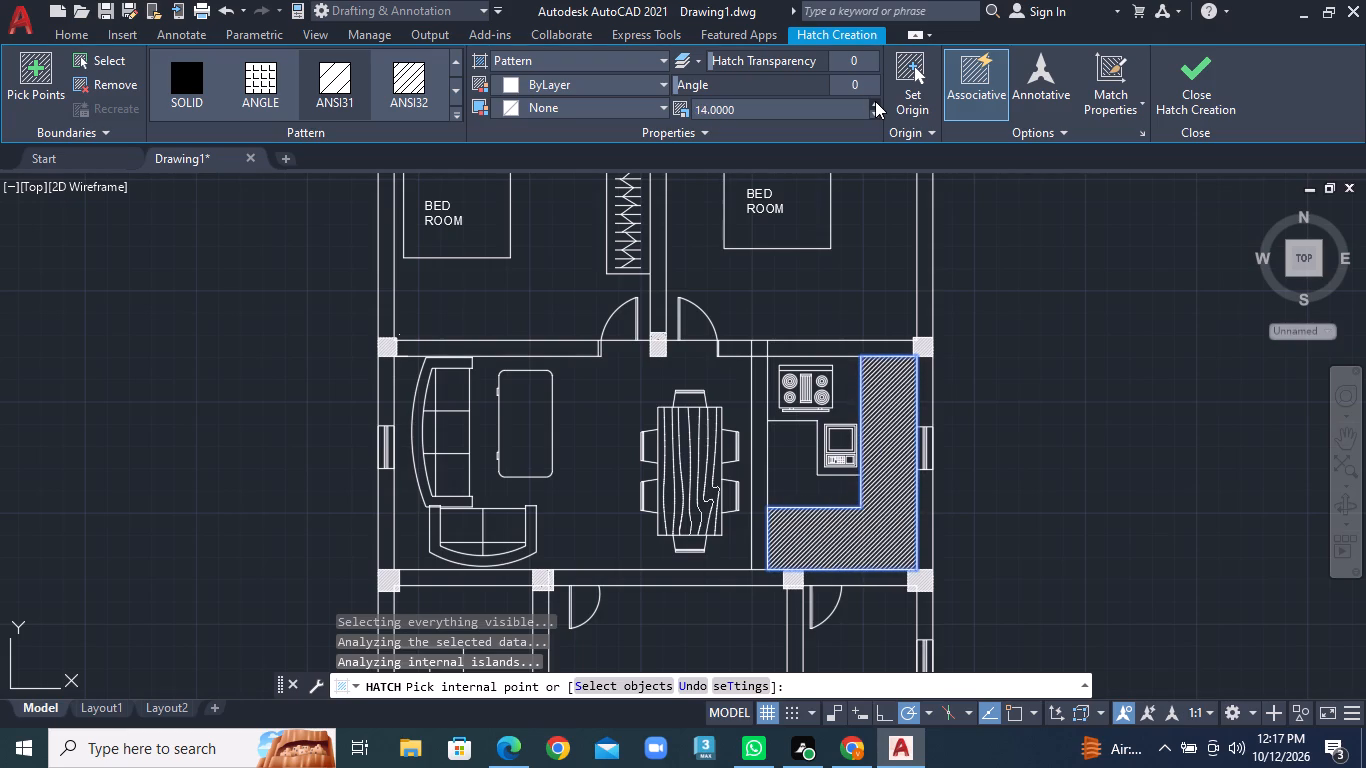
triple_click(875, 101)
triple_click(875, 101)
triple_click(875, 101)
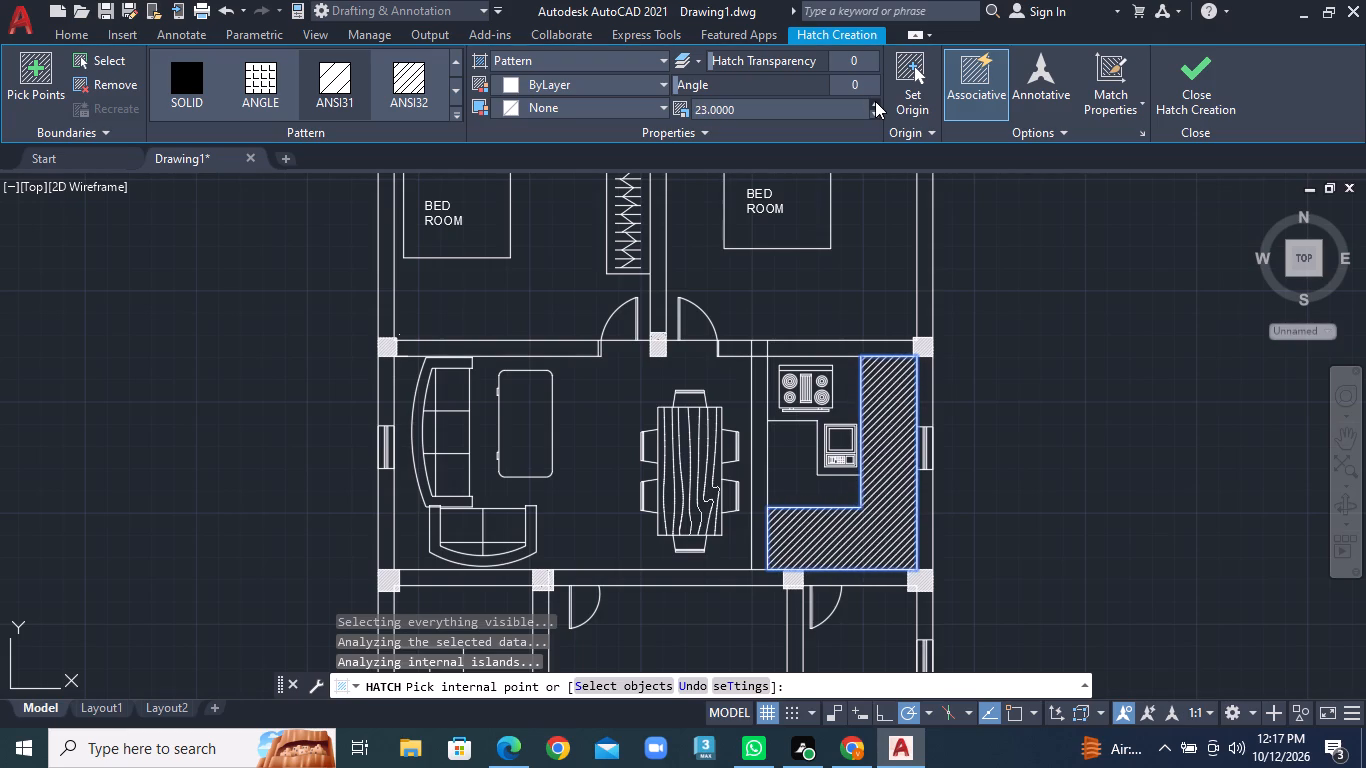
left_click(875, 101)
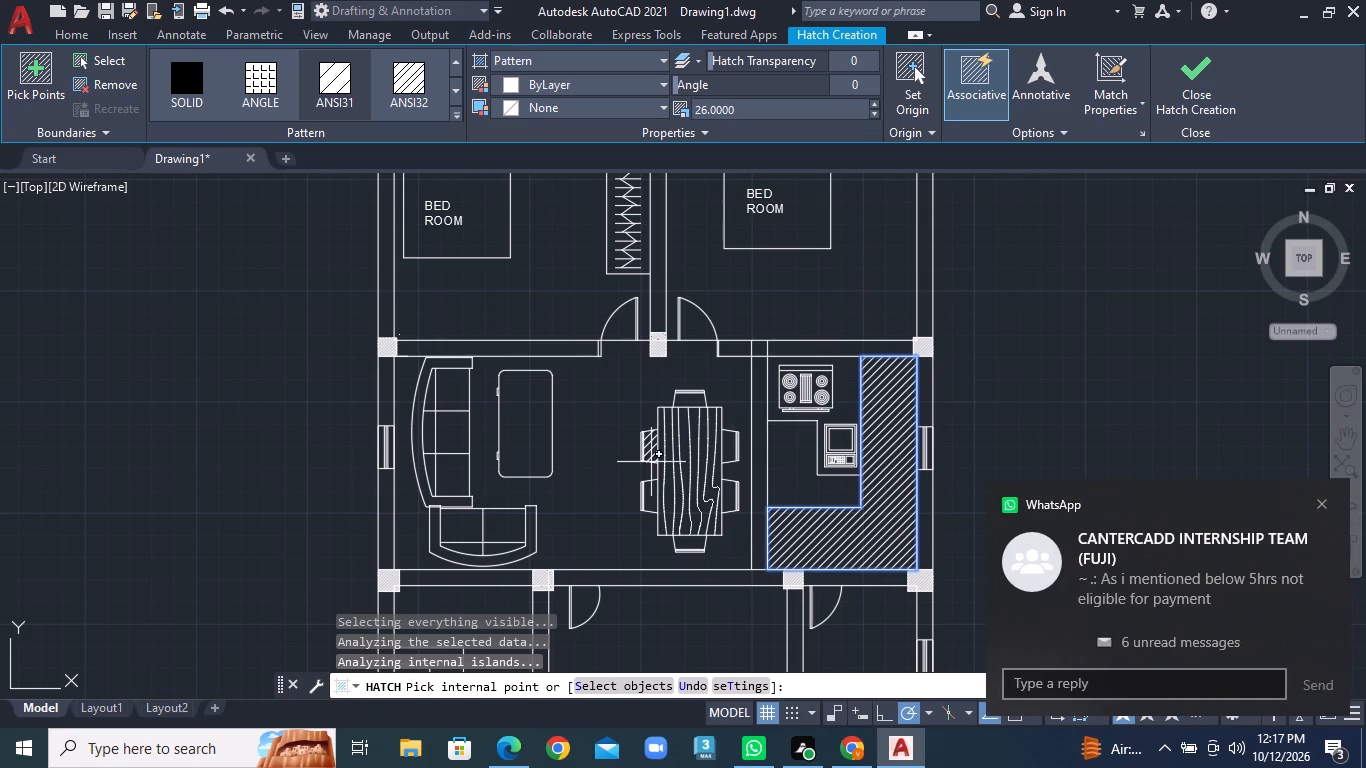
scroll(648, 473, "down", 1)
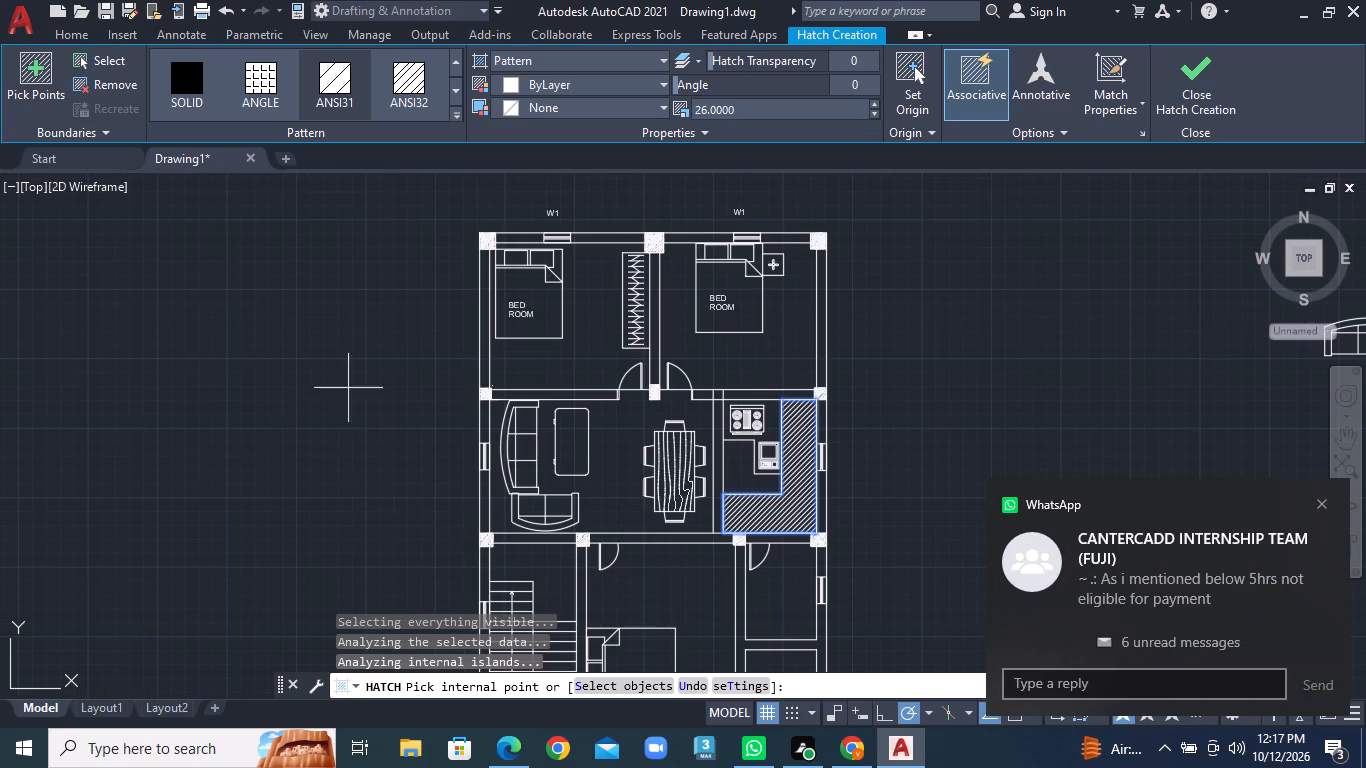
middle_click_drag(380, 389, 449, 328)
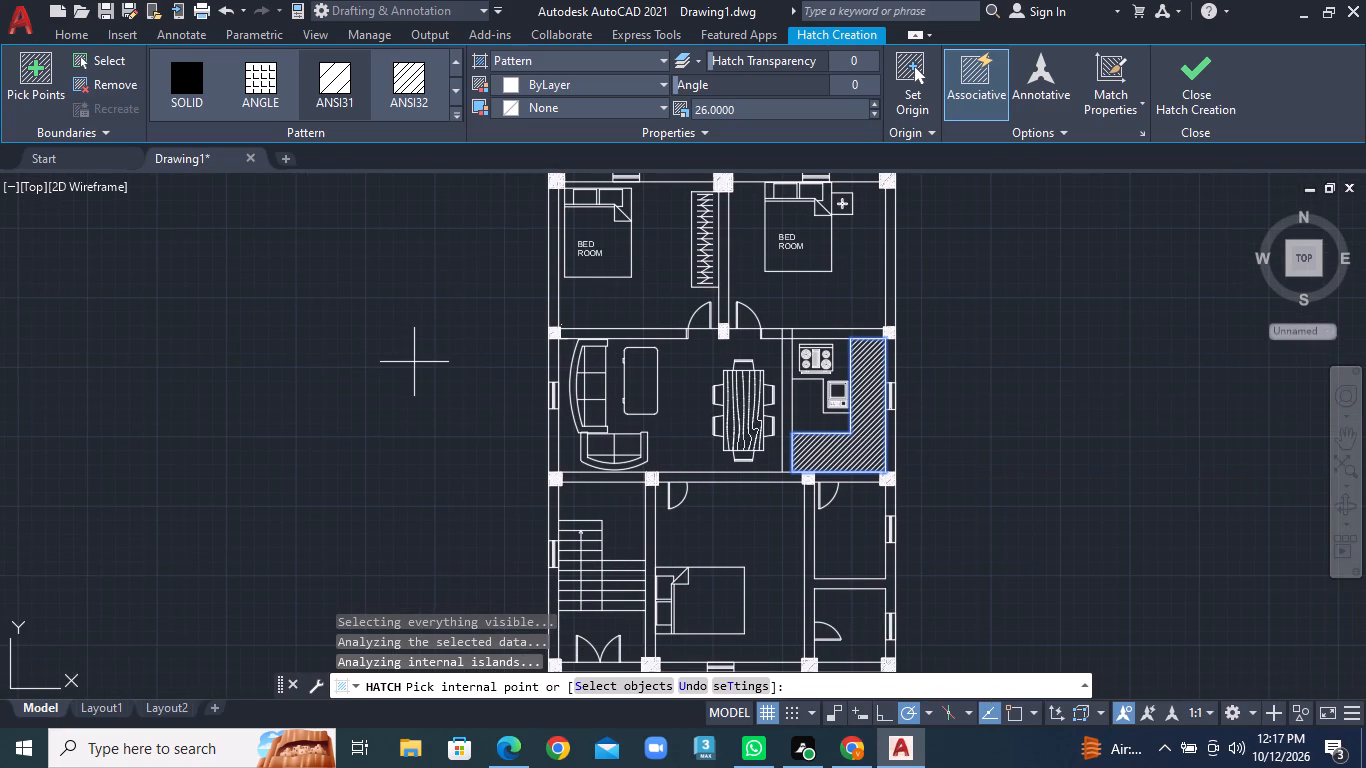
right_click(414, 362)
left_click(455, 374)
Erase the leftover sofa block lying outside the floor plan, to its right.
scroll(468, 422, "down", 2)
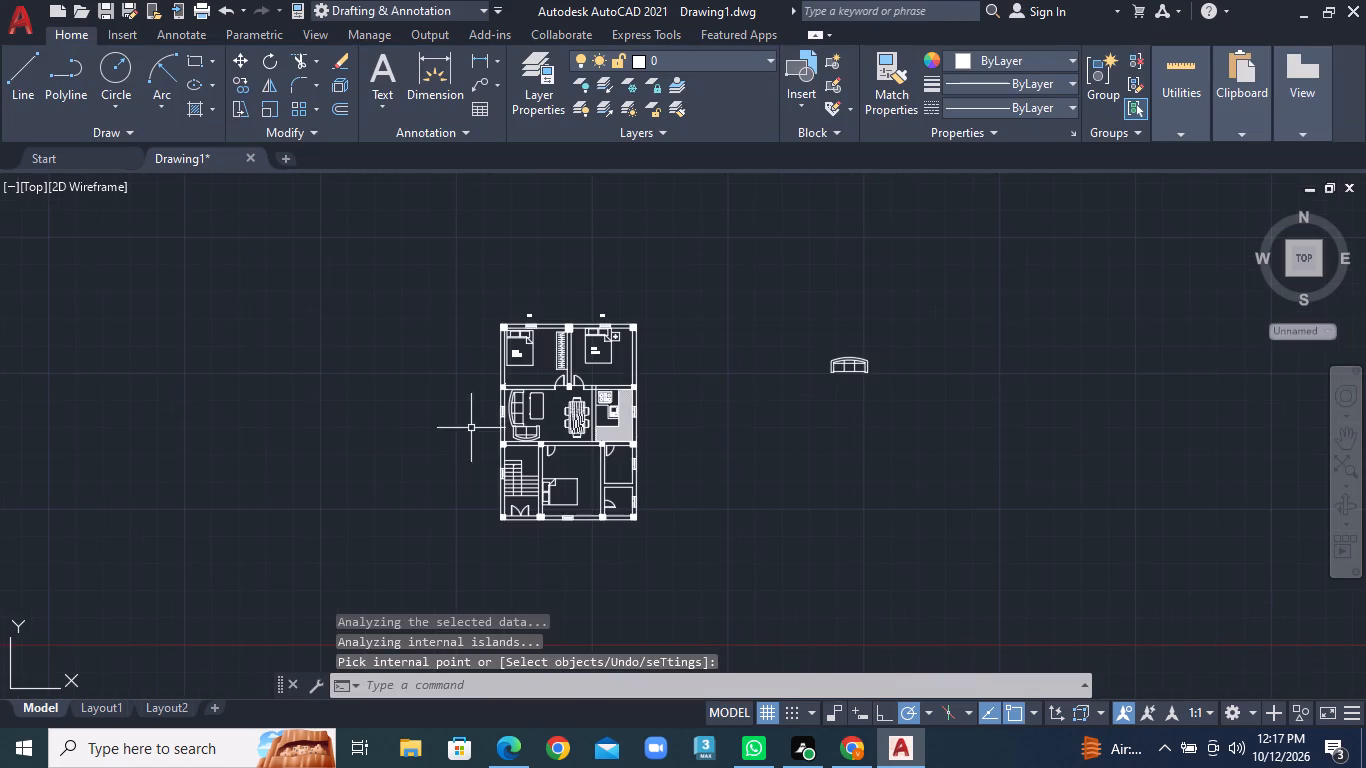
scroll(480, 456, "up", 2)
middle_click_drag(608, 360, 570, 505)
scroll(1034, 417, "down", 1)
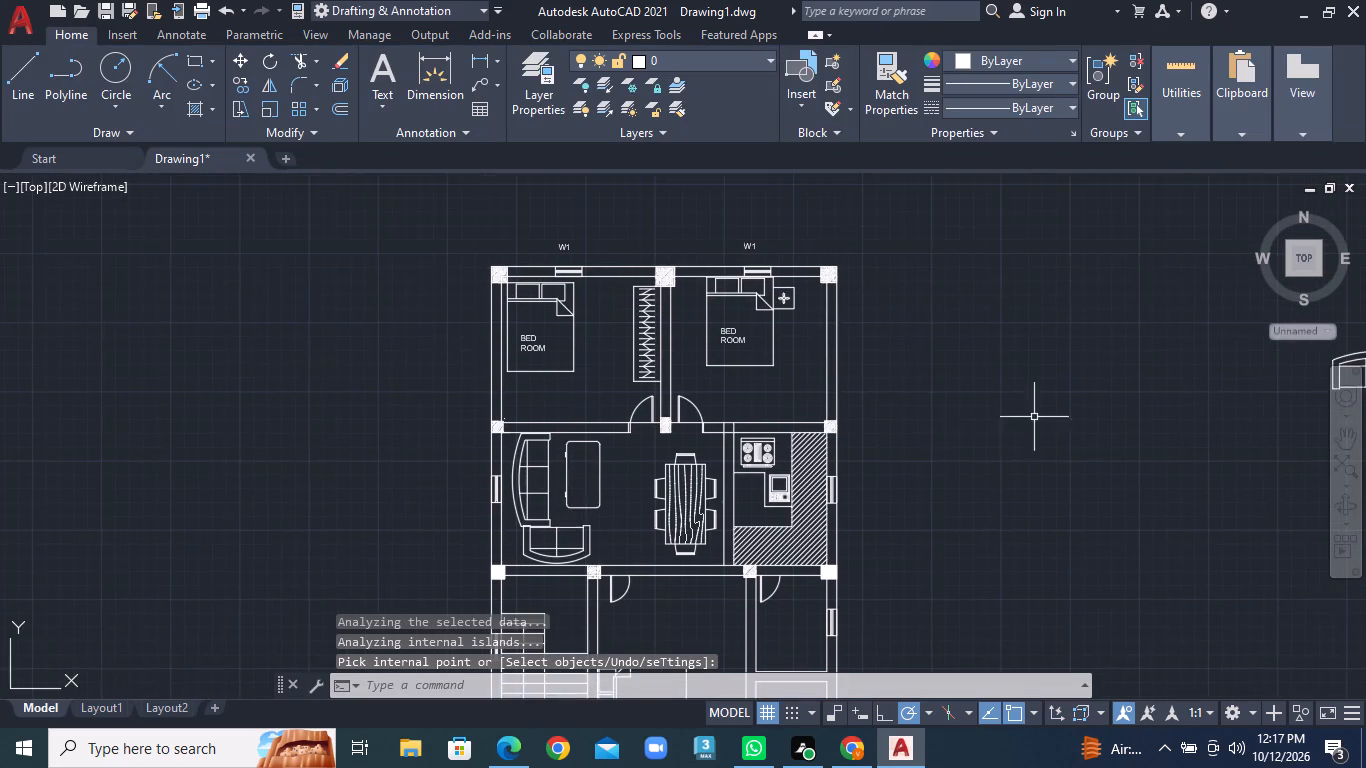
scroll(1036, 417, "down", 1)
middle_click_drag(1055, 407, 951, 460)
left_click(1033, 380)
left_click(1132, 512)
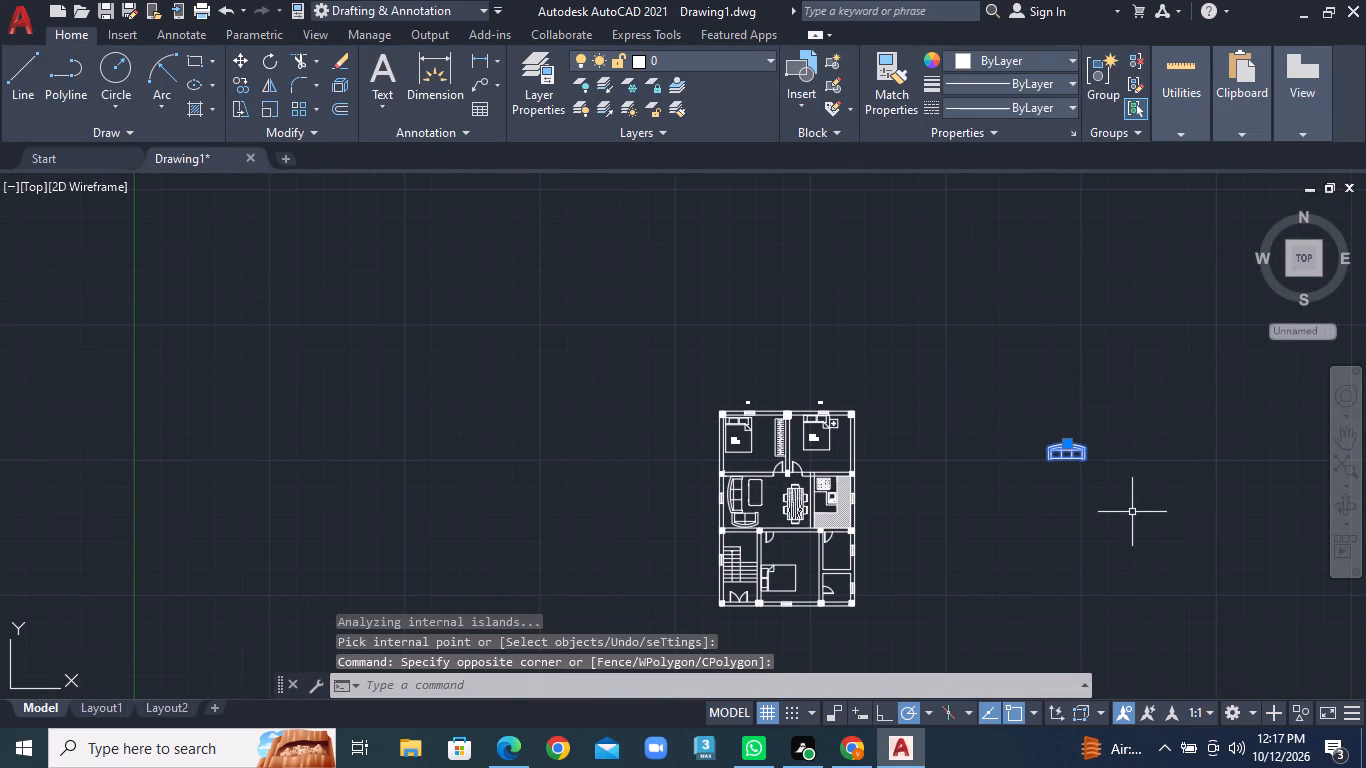
right_click(1132, 512)
left_click(1208, 364)
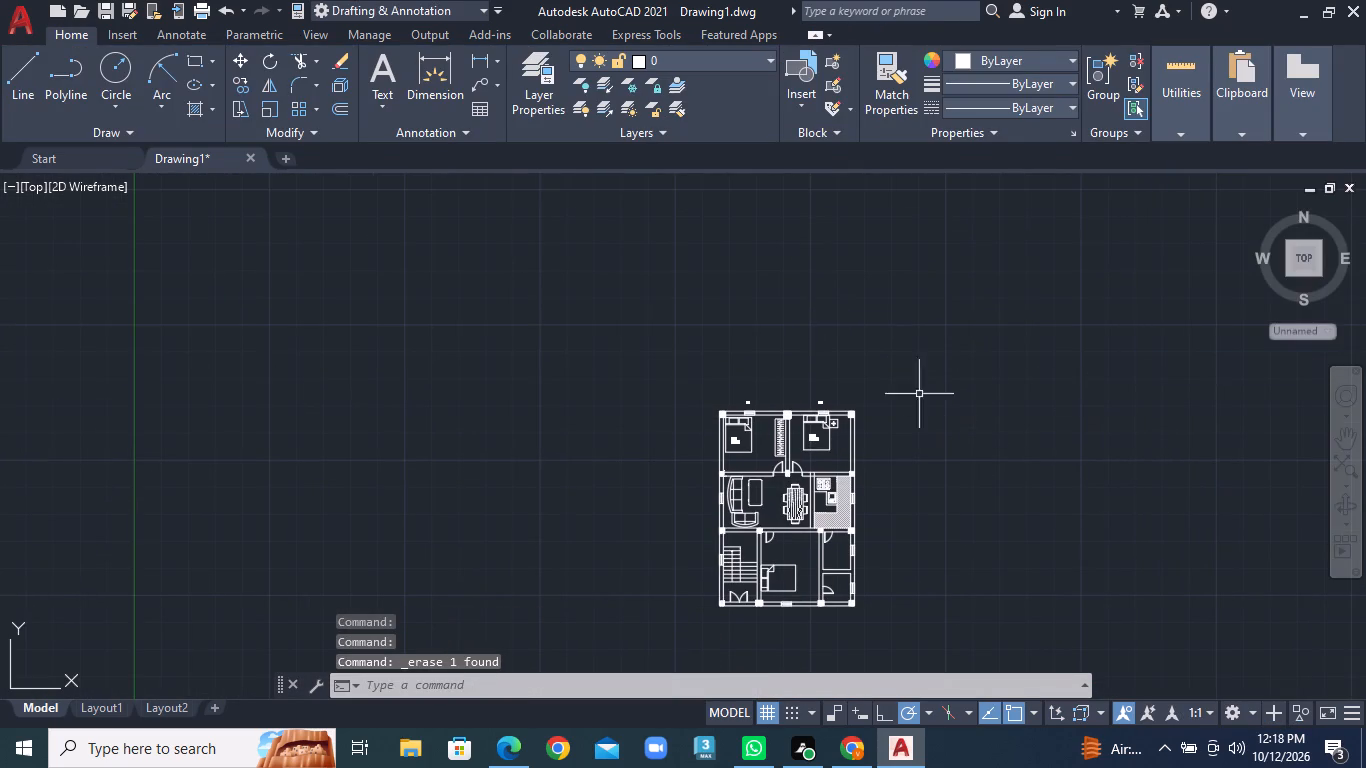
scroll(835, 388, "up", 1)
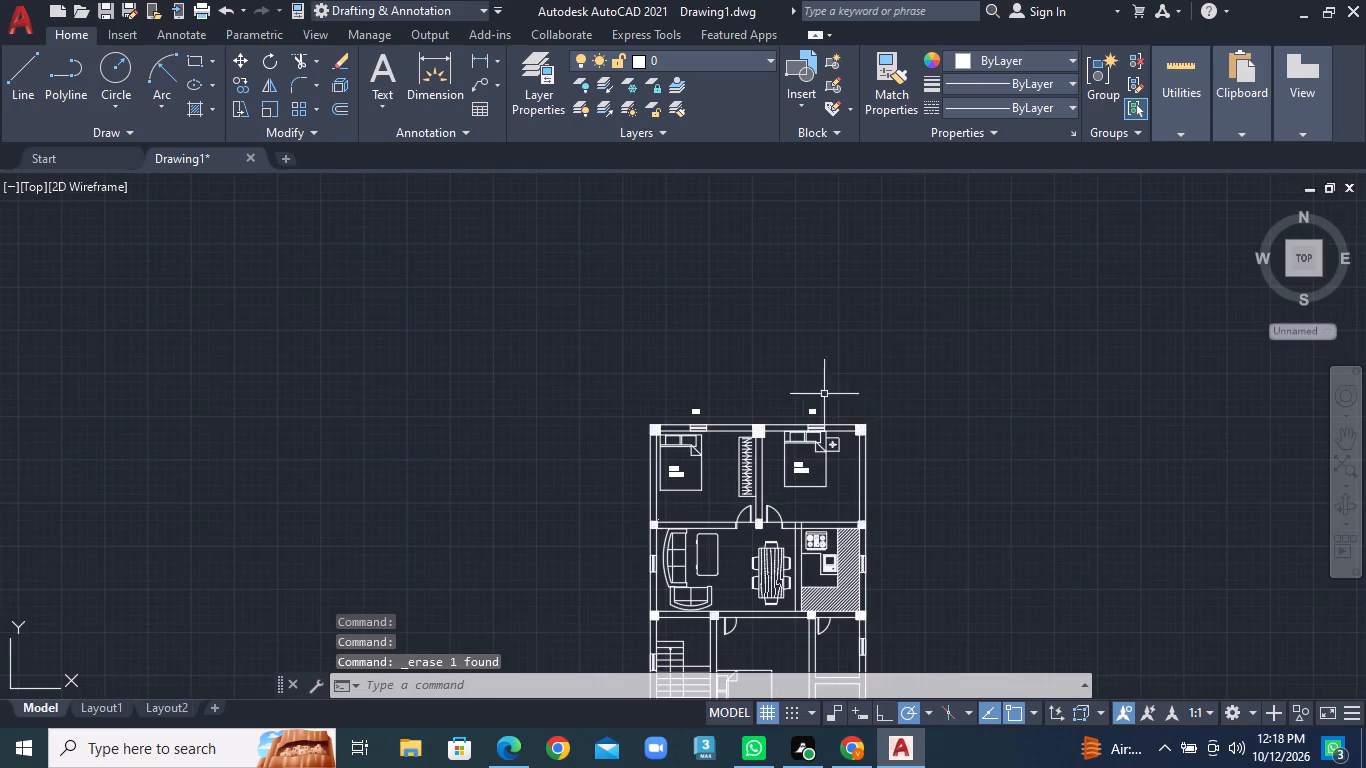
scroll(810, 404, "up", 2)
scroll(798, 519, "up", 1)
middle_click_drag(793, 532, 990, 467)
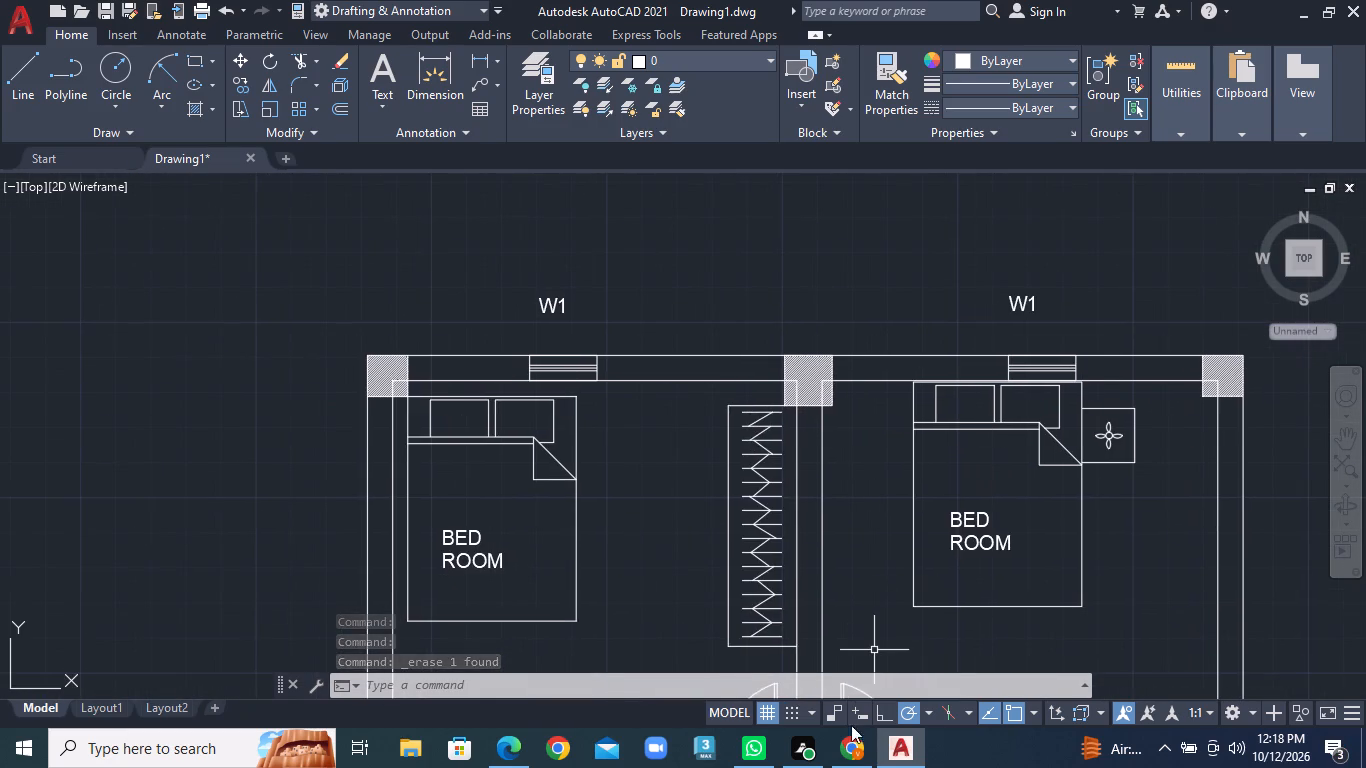
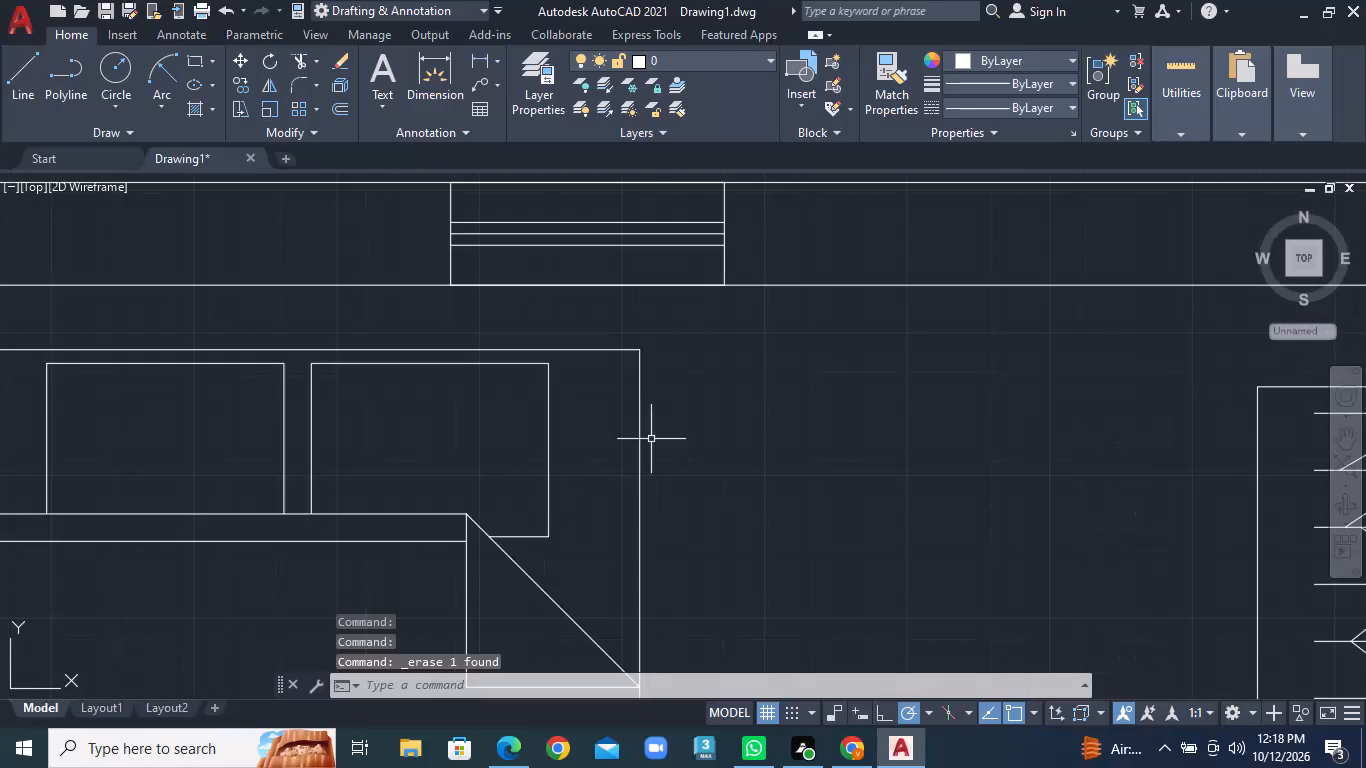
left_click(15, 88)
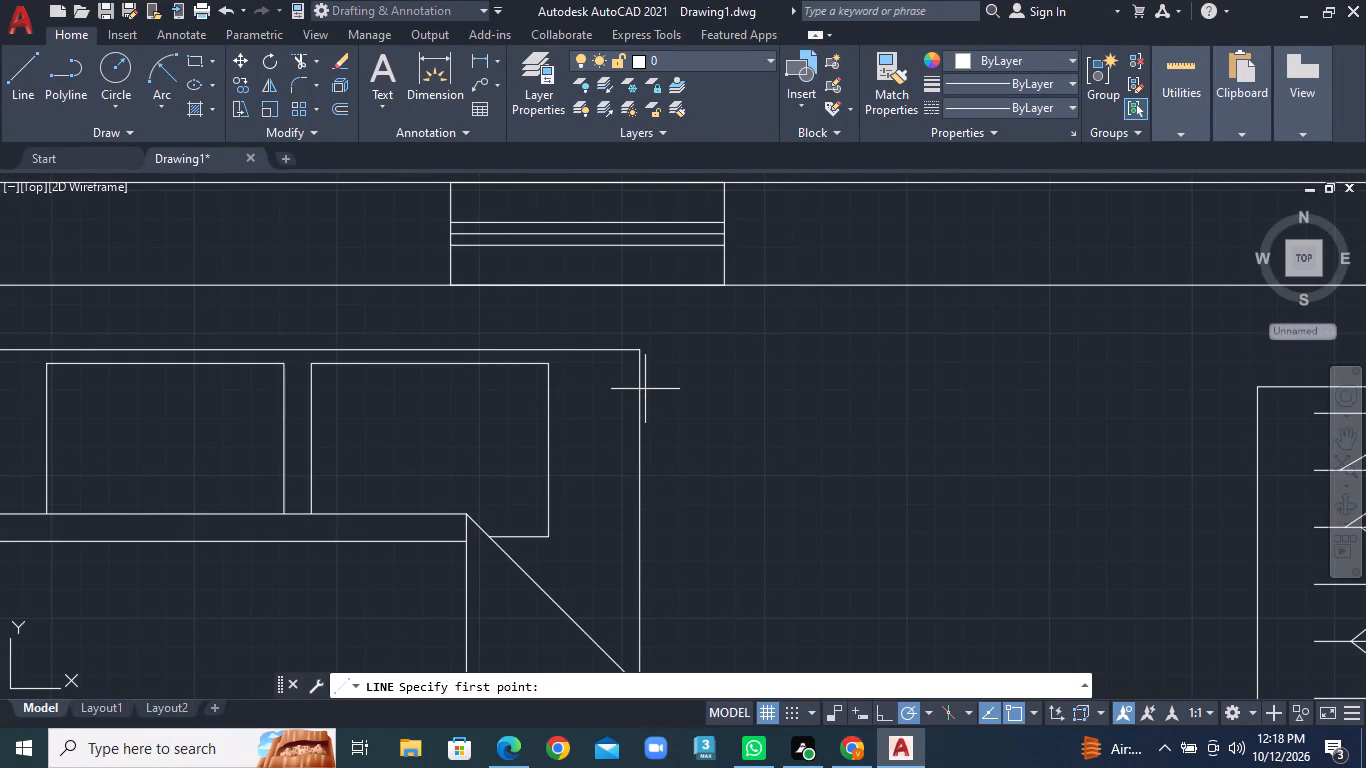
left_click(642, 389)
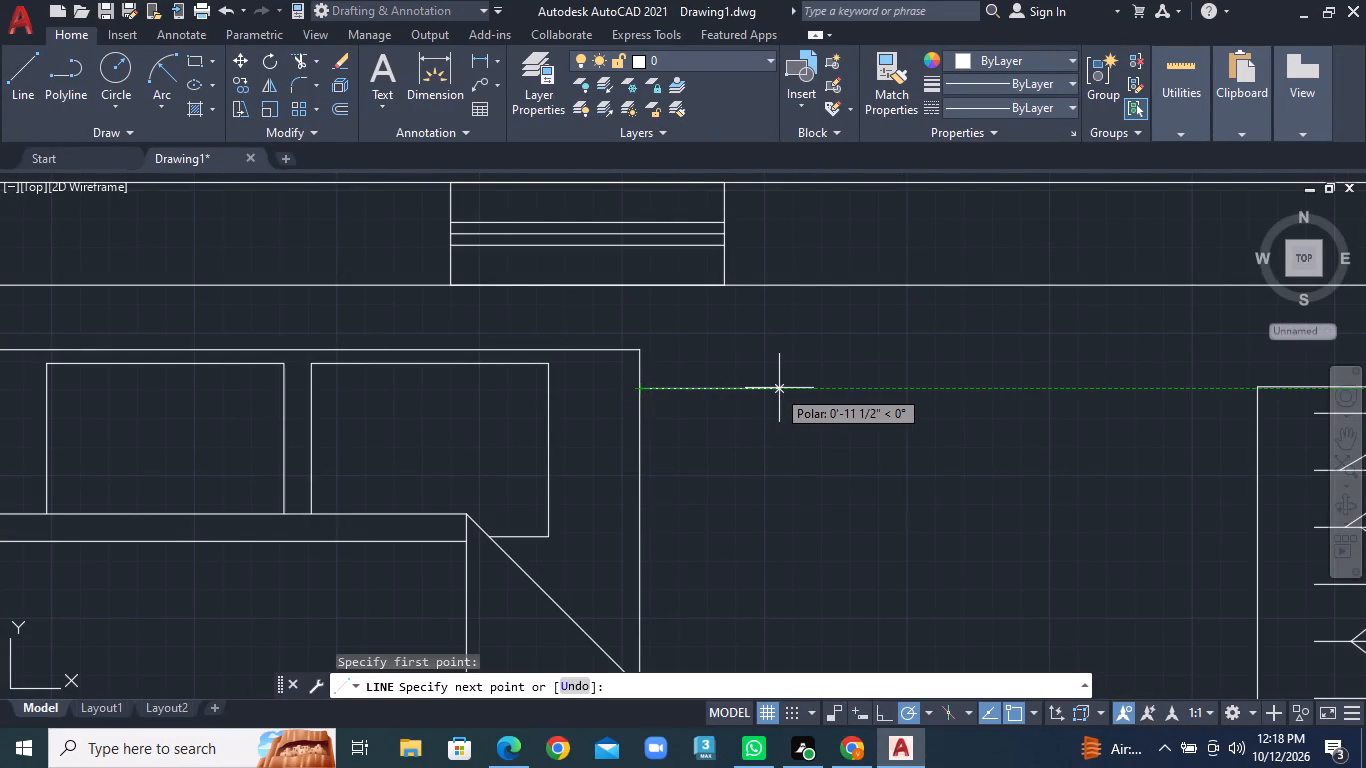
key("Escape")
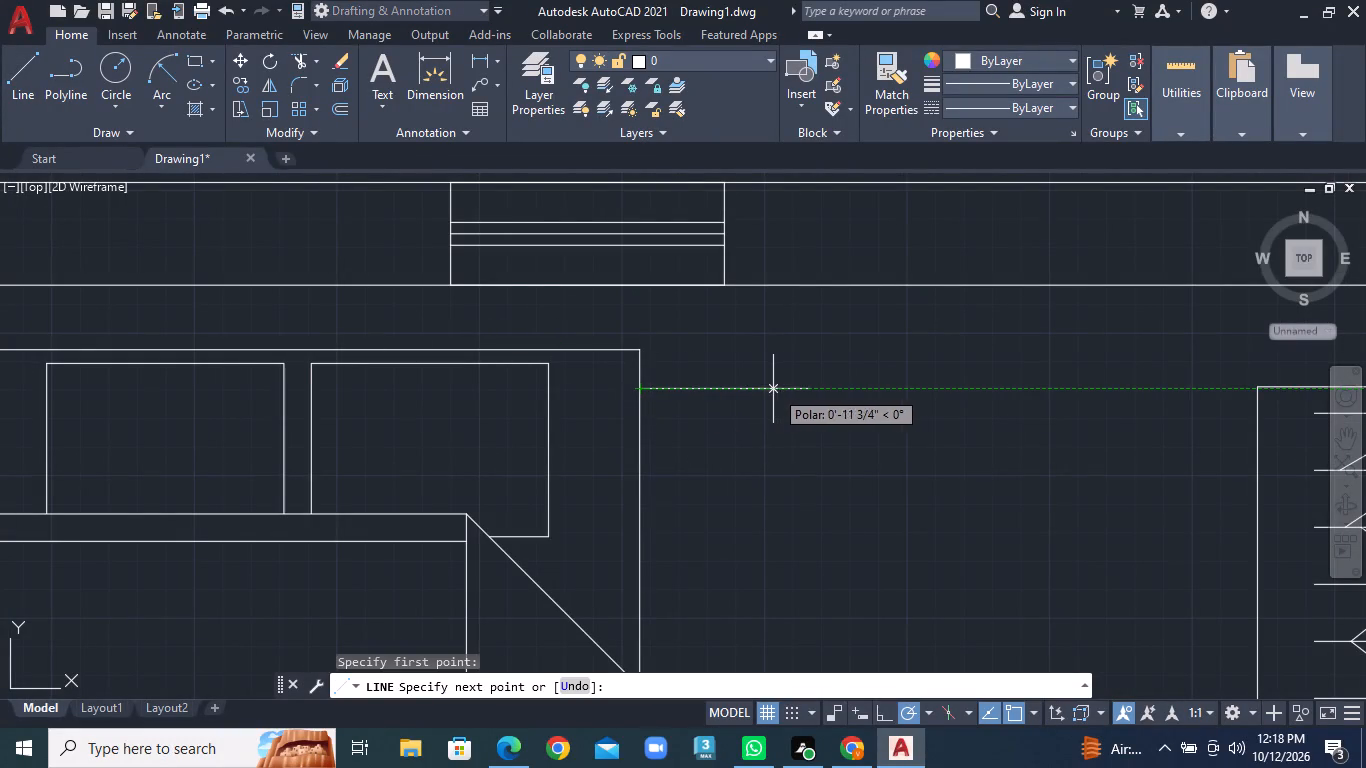
Draw a three-sided bedside table outline about 1'-7" long against the right side of the left bedroom's bed.
scroll(766, 425, "down", 2)
middle_click_drag(848, 495, 798, 475)
scroll(799, 475, "down", 3)
middle_click_drag(854, 485, 804, 469)
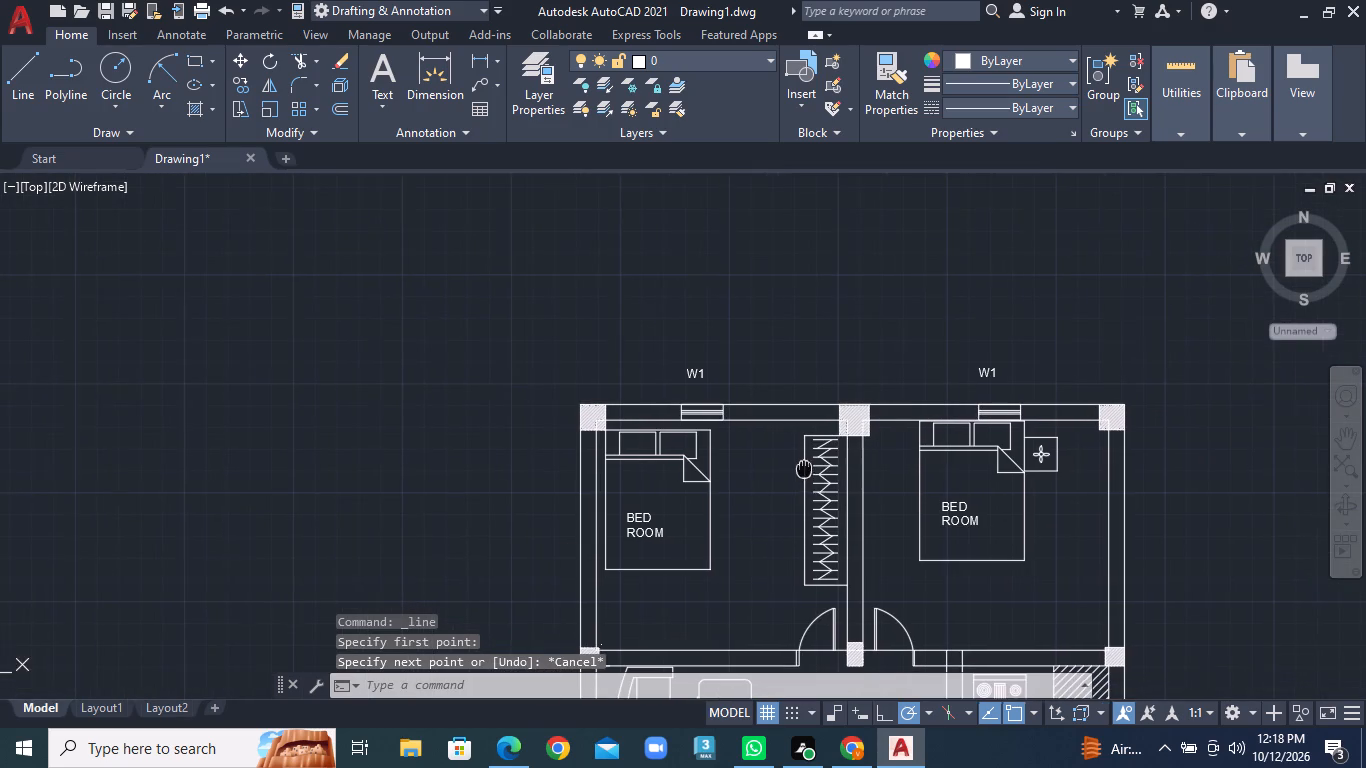
scroll(935, 470, "up", 2)
middle_click_drag(878, 468, 846, 437)
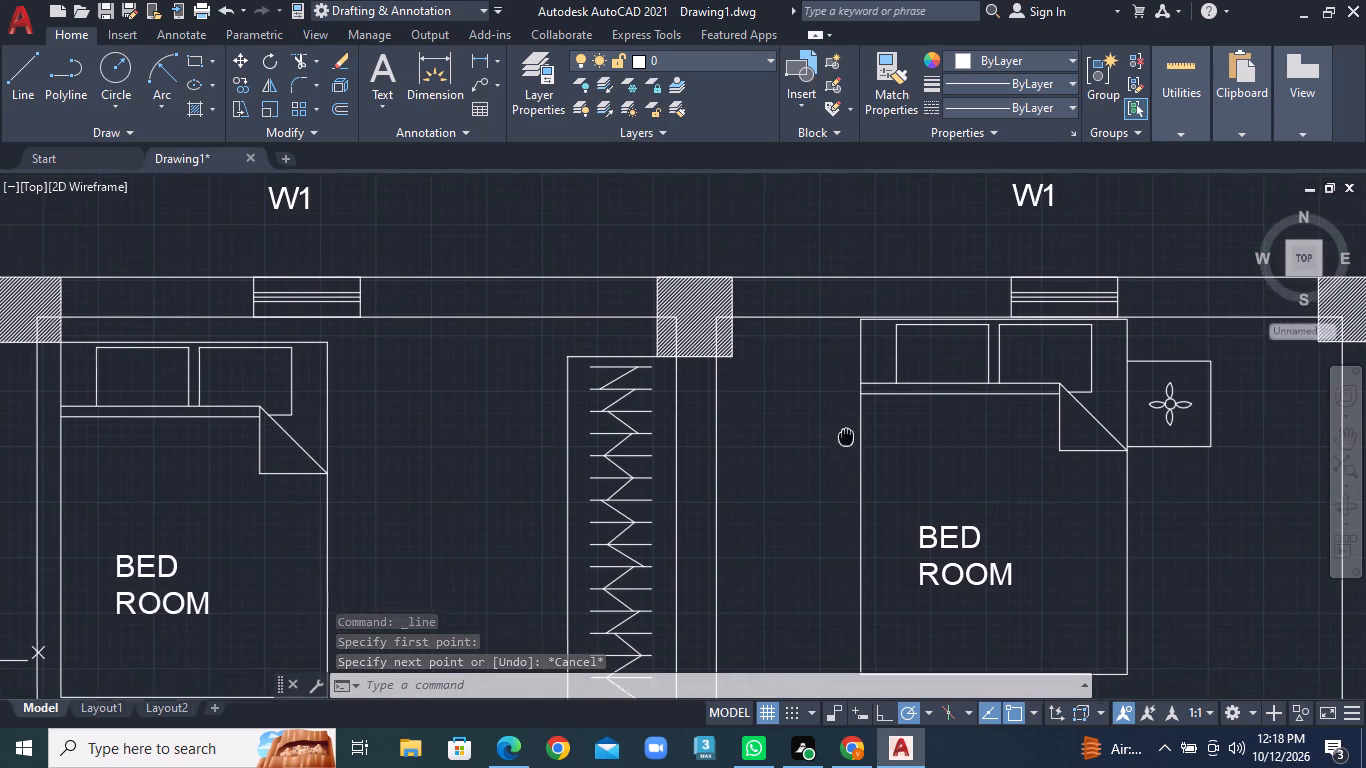
left_click(12, 74)
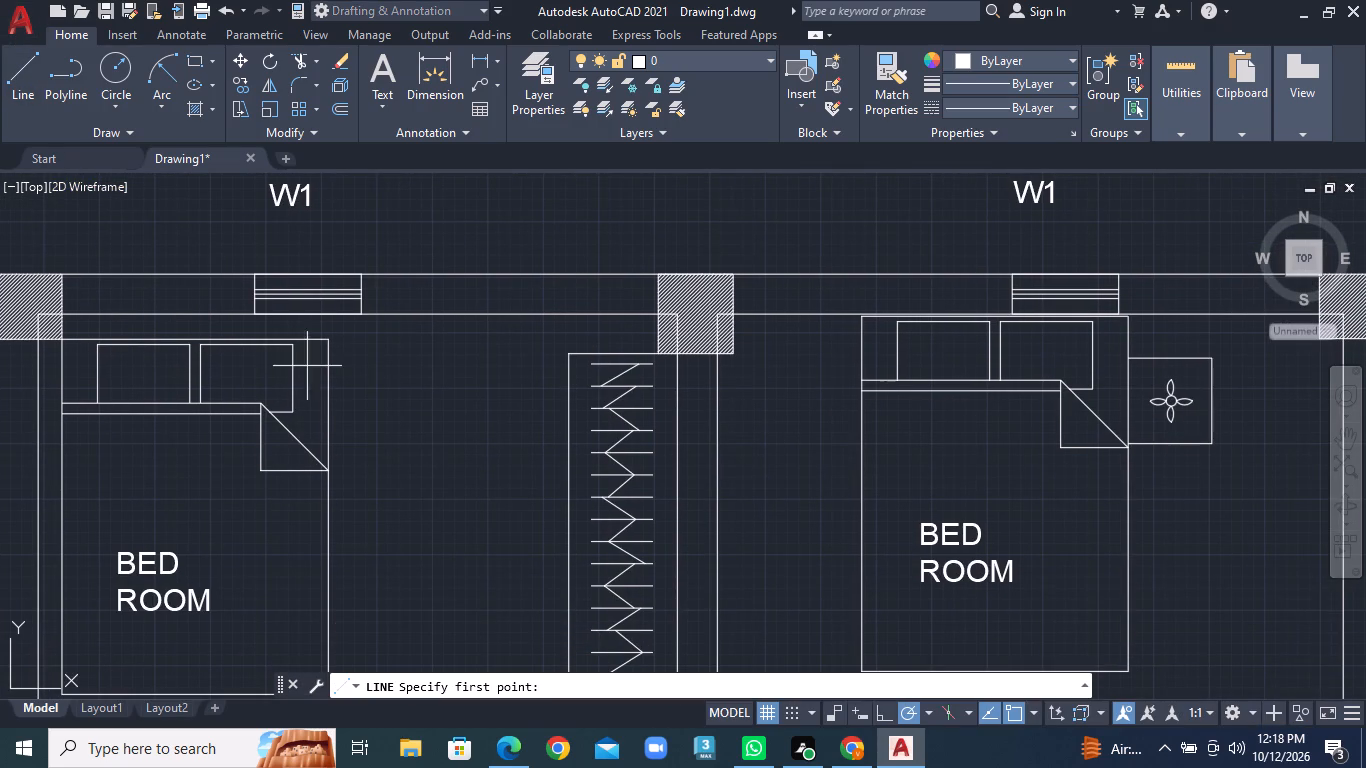
left_click(330, 381)
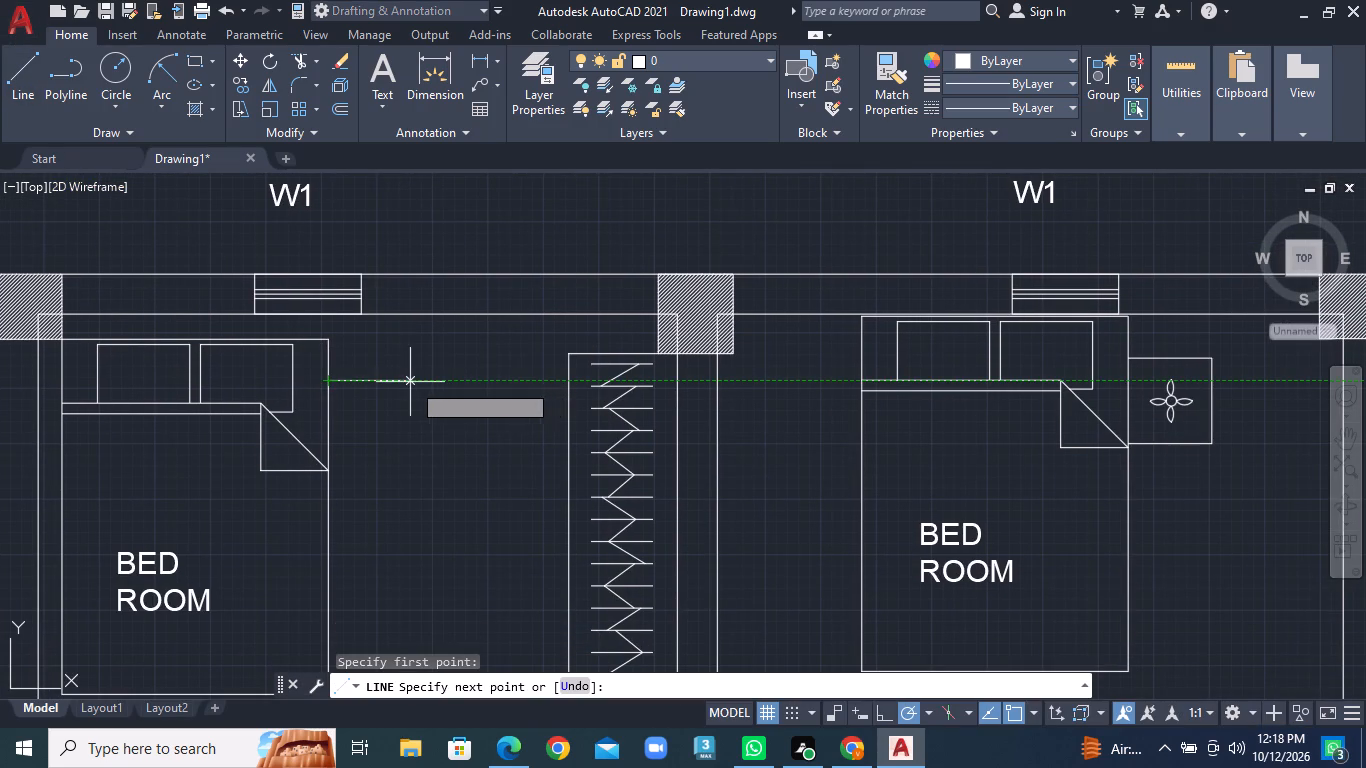
left_click(406, 382)
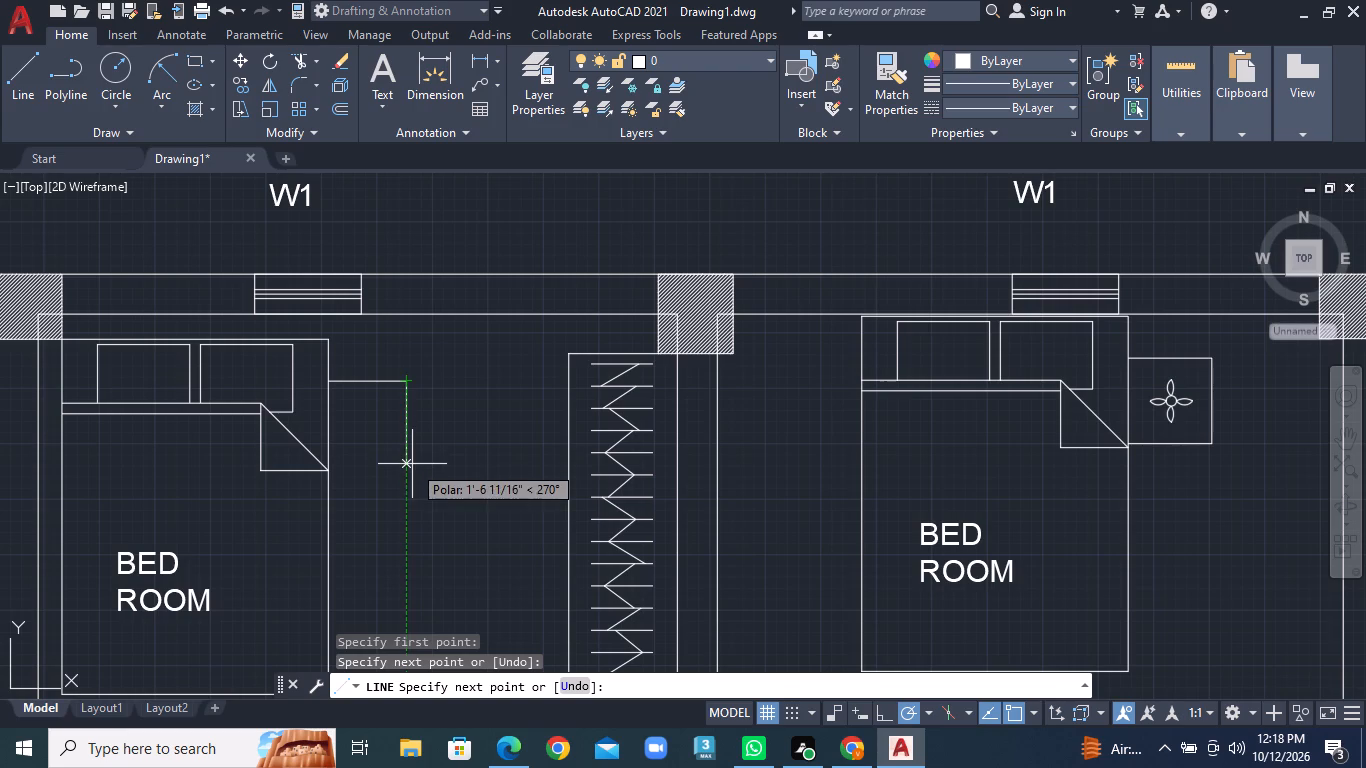
left_click(412, 464)
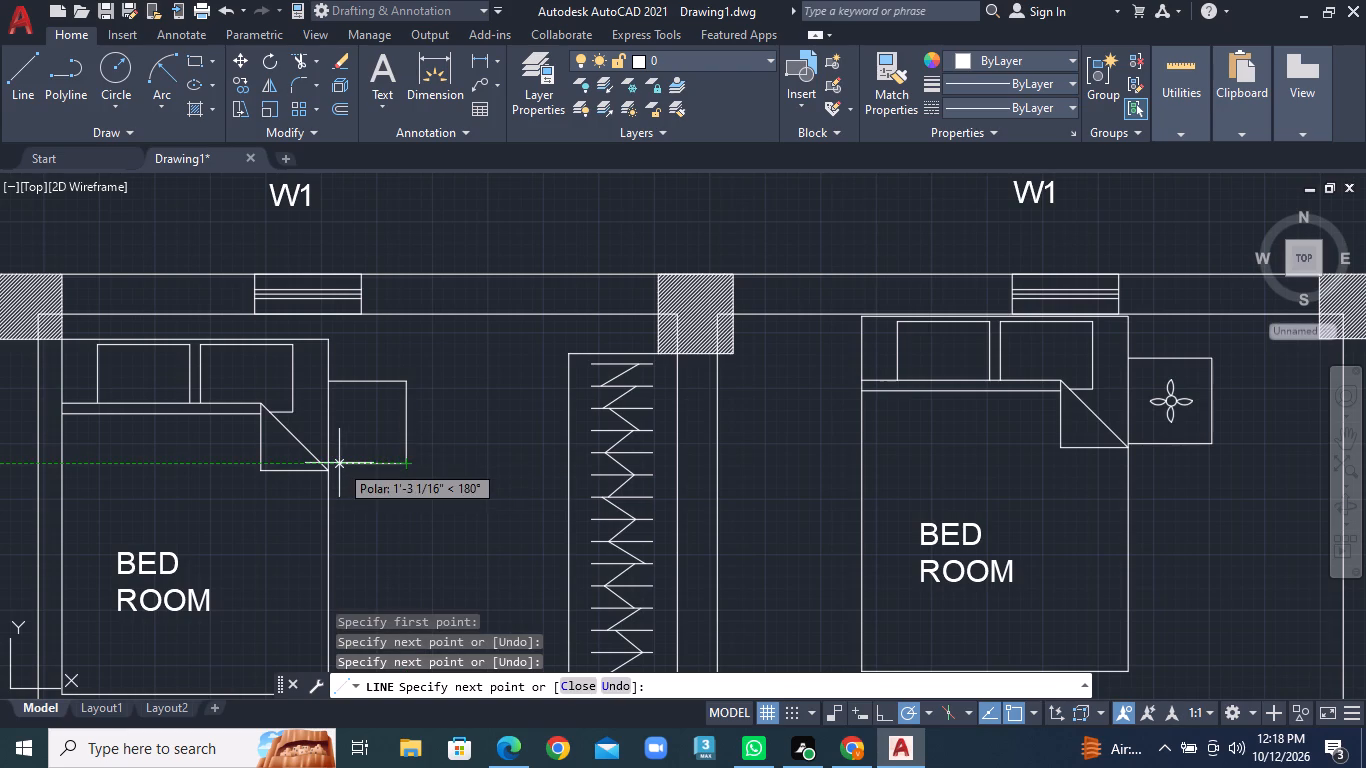
left_click(331, 463)
right_click(331, 463)
left_click(360, 467)
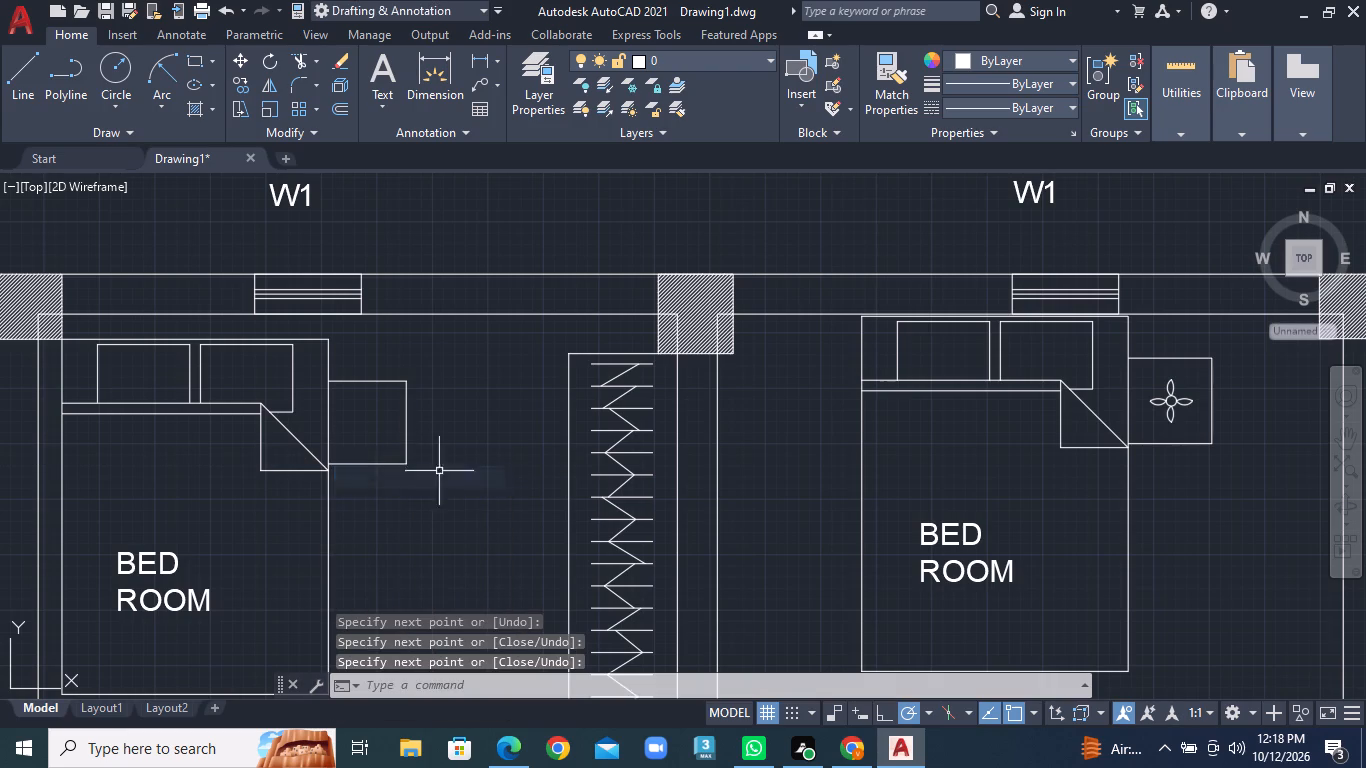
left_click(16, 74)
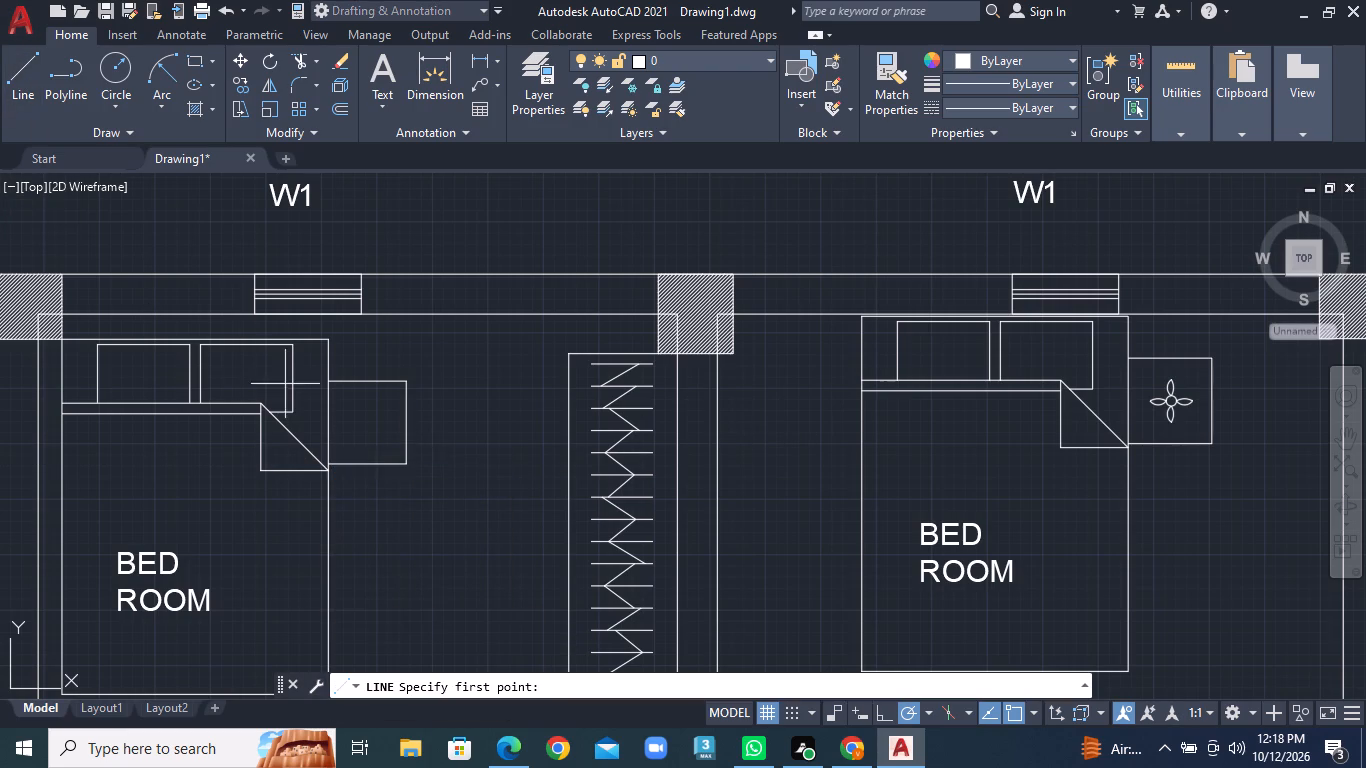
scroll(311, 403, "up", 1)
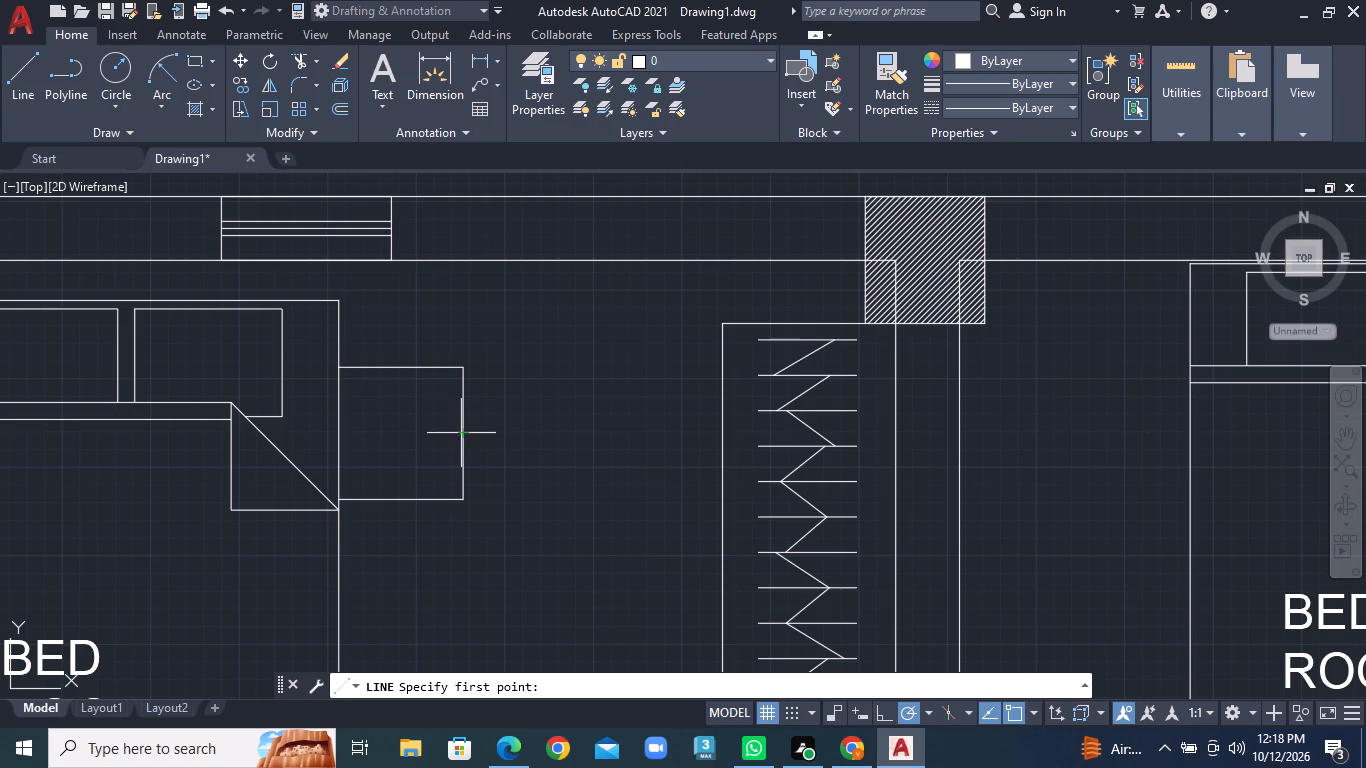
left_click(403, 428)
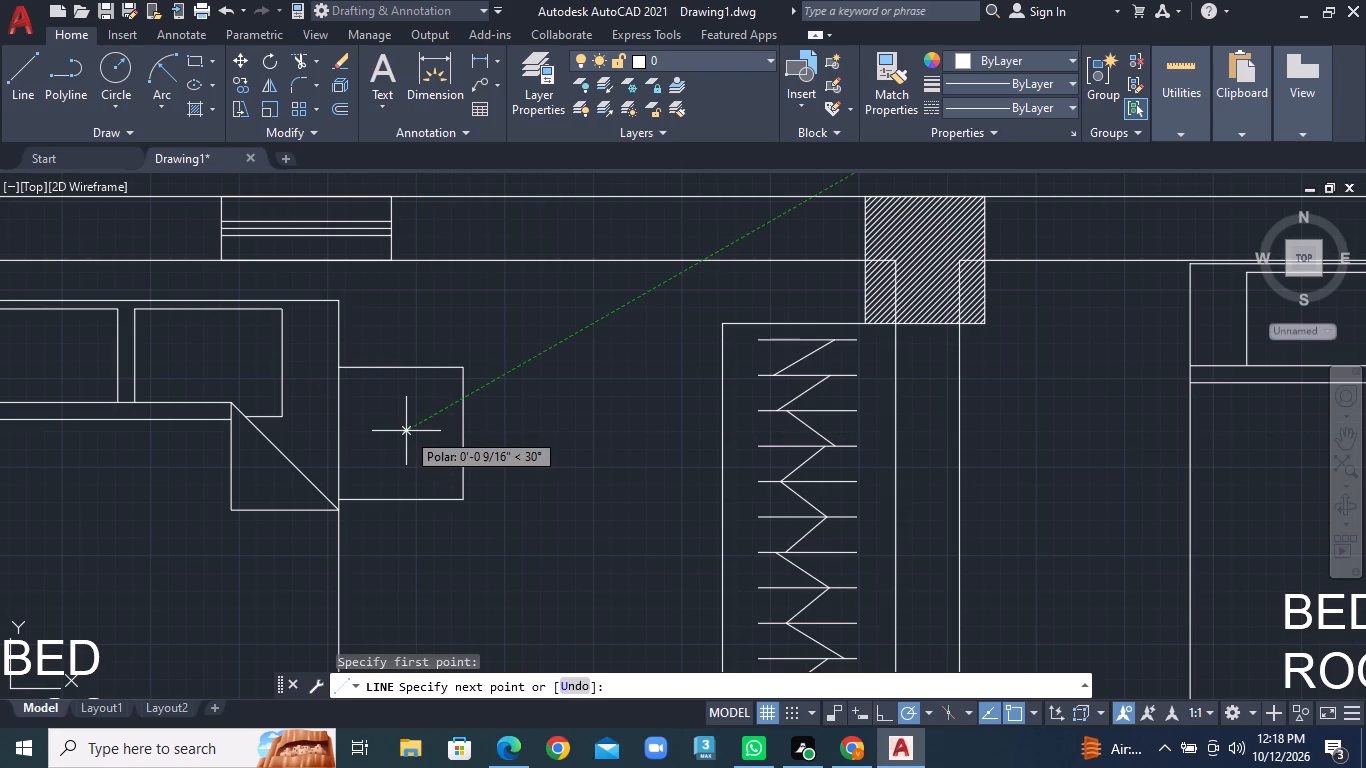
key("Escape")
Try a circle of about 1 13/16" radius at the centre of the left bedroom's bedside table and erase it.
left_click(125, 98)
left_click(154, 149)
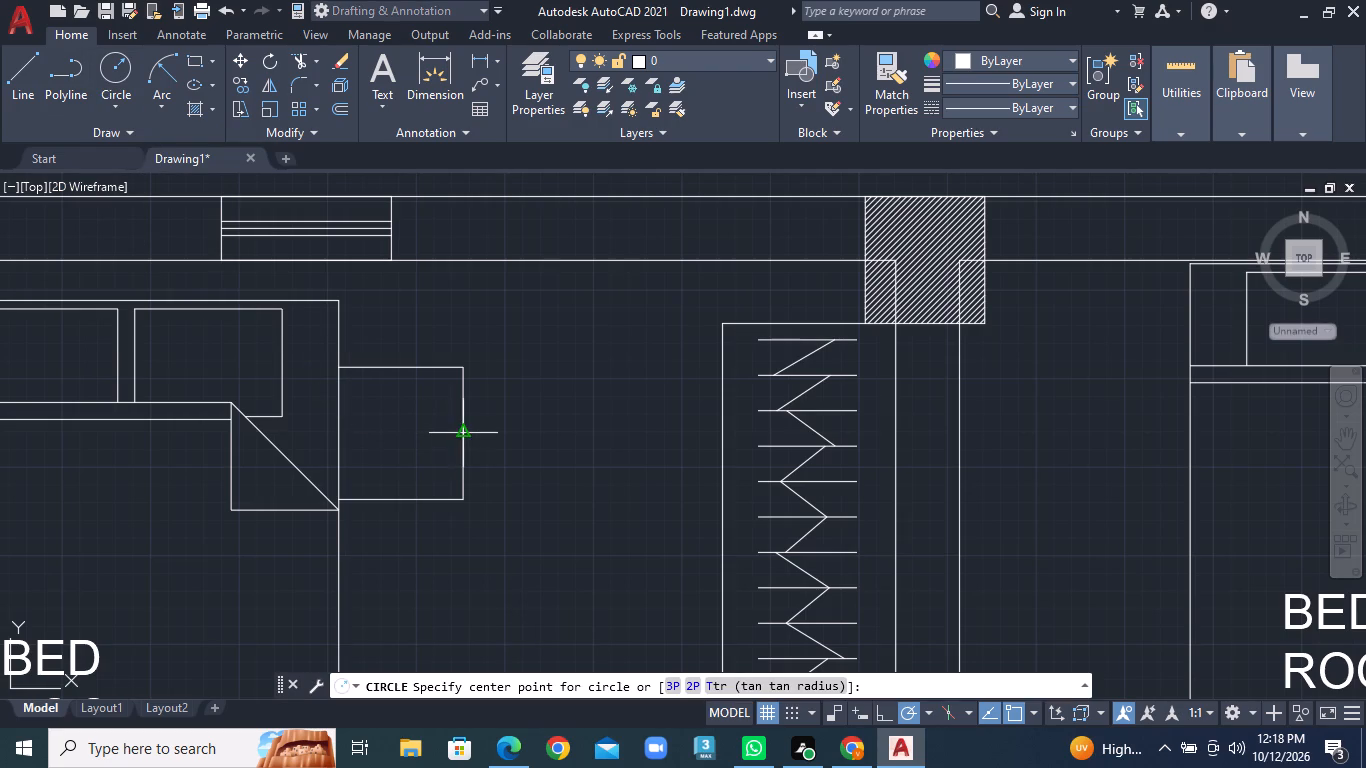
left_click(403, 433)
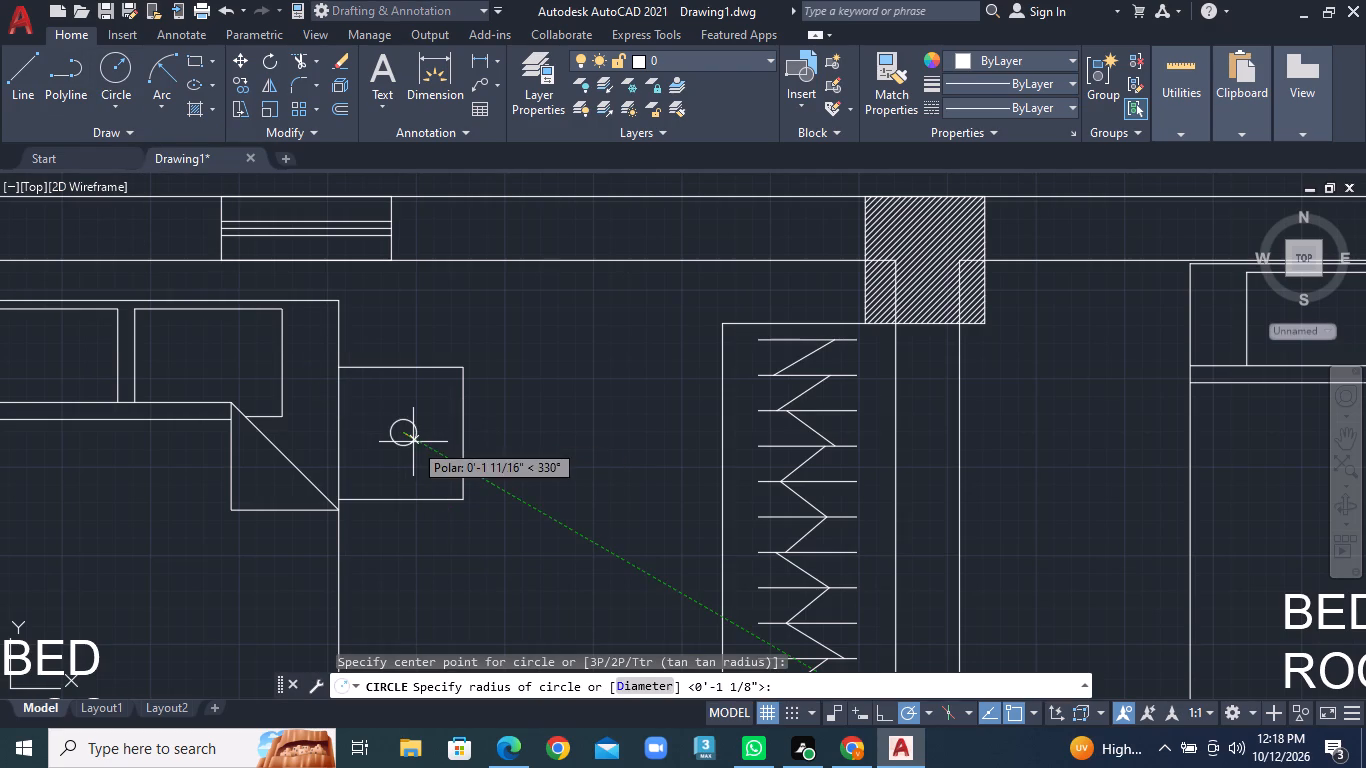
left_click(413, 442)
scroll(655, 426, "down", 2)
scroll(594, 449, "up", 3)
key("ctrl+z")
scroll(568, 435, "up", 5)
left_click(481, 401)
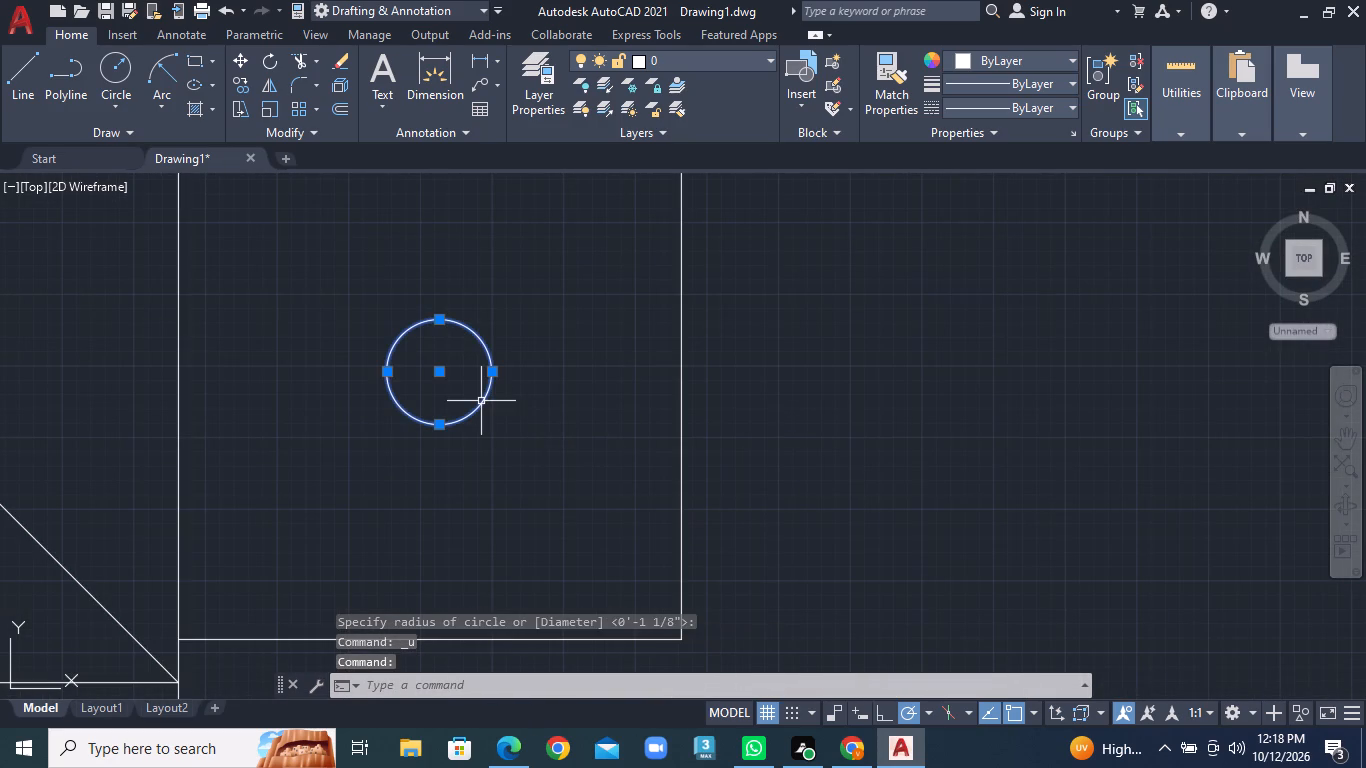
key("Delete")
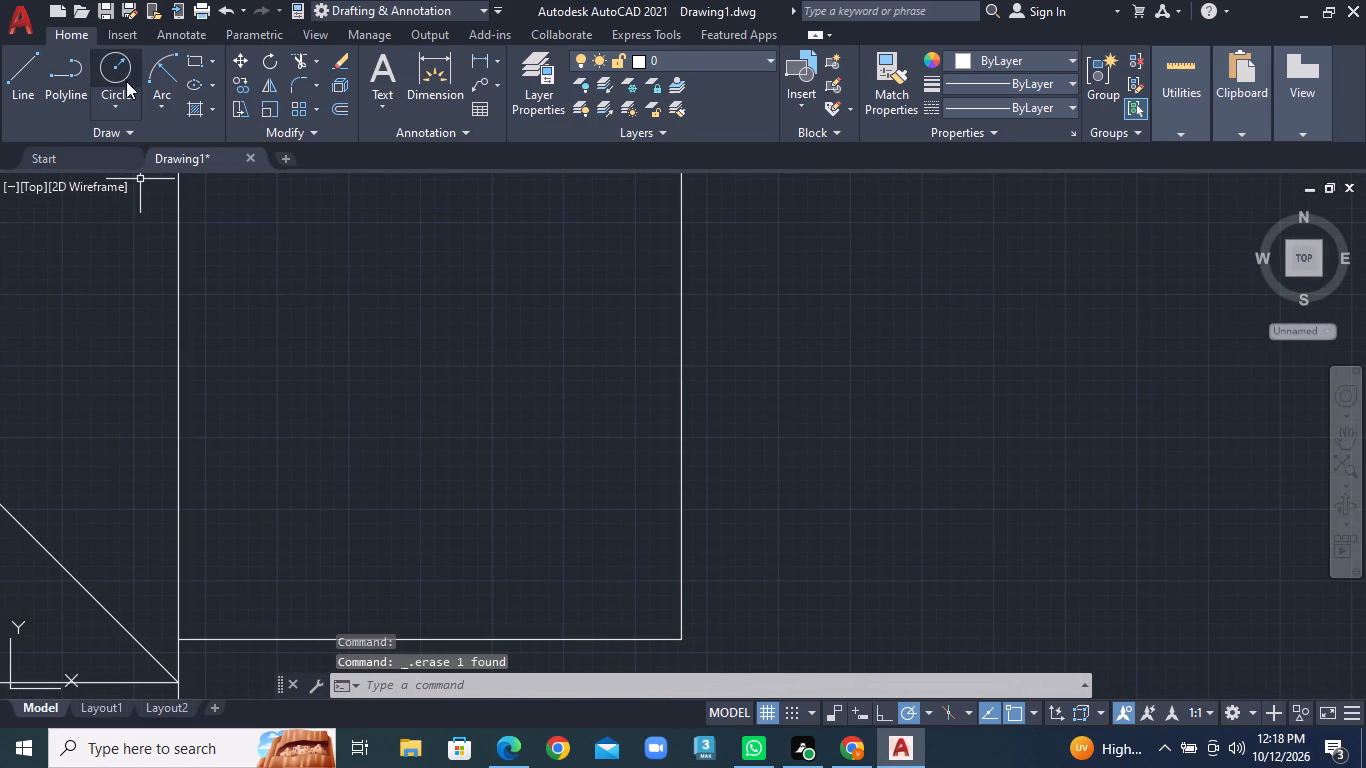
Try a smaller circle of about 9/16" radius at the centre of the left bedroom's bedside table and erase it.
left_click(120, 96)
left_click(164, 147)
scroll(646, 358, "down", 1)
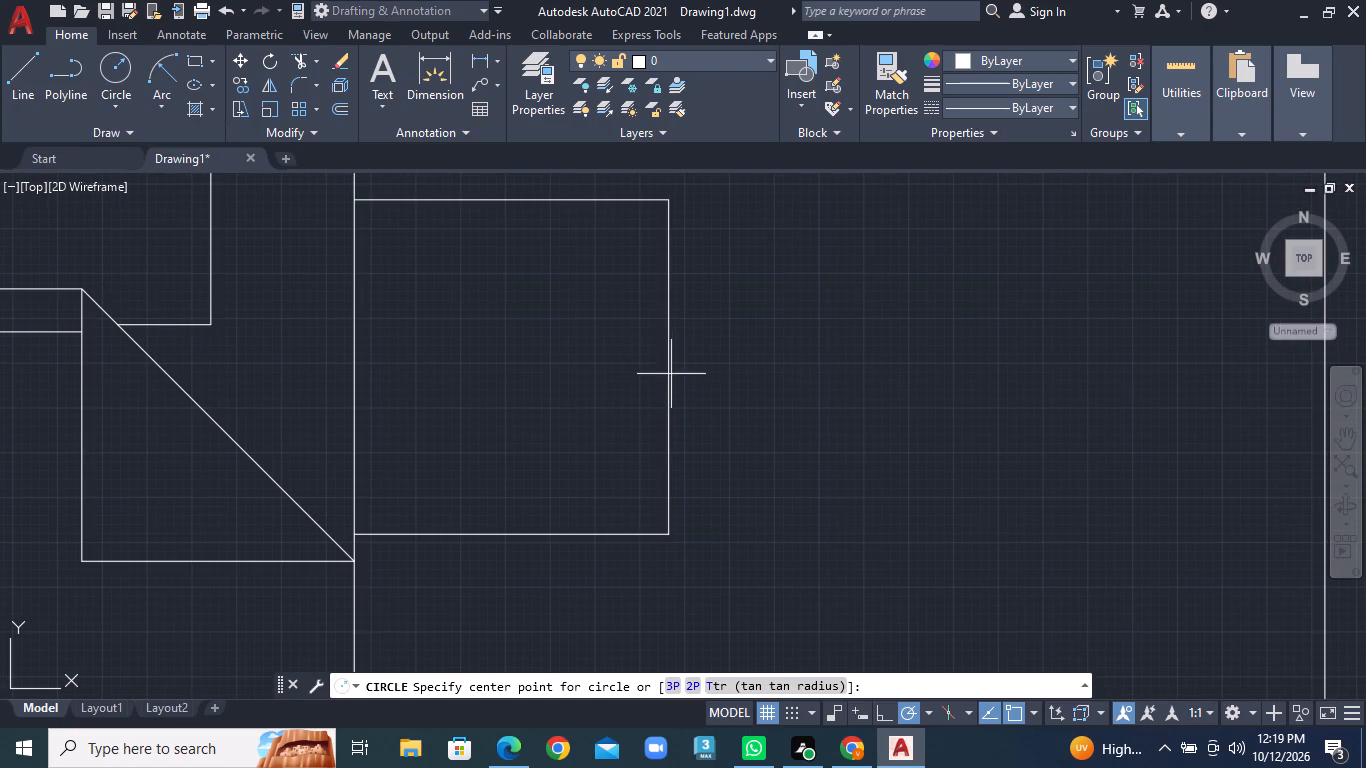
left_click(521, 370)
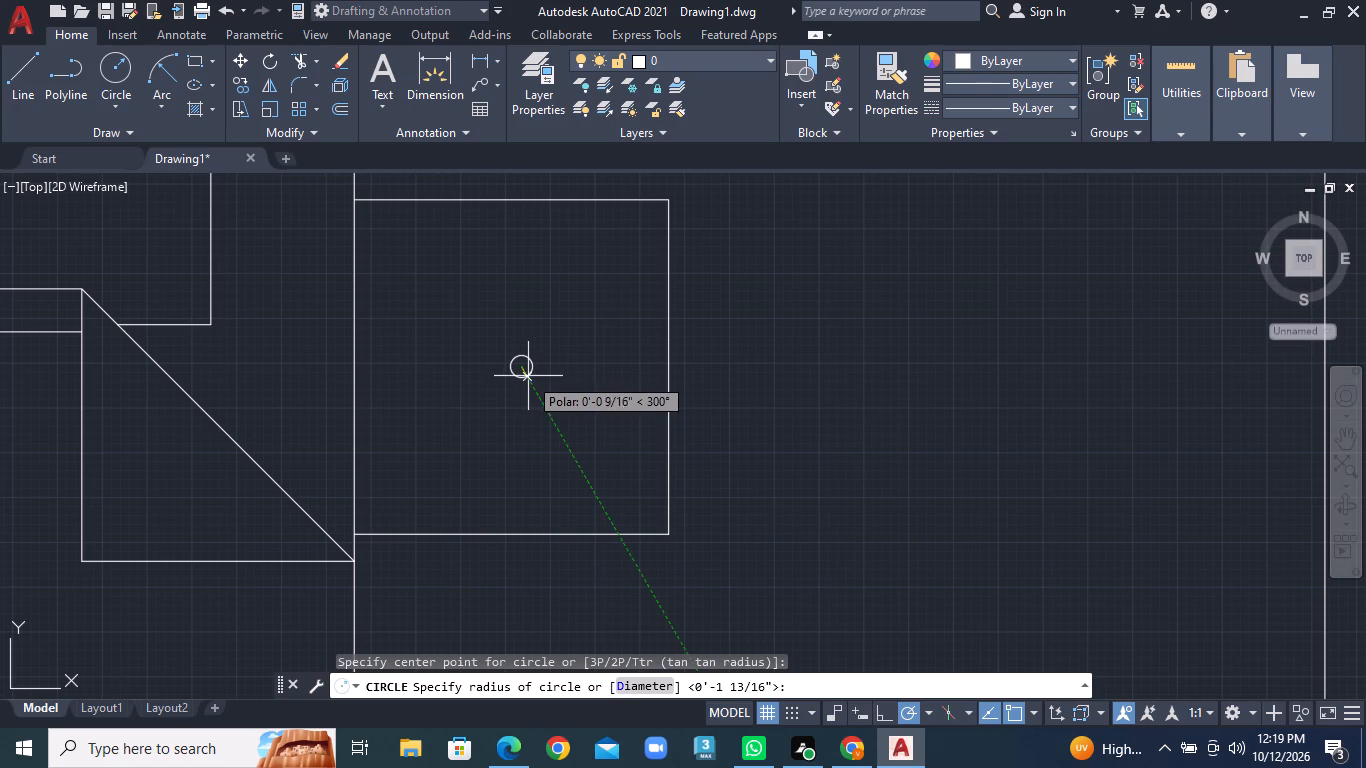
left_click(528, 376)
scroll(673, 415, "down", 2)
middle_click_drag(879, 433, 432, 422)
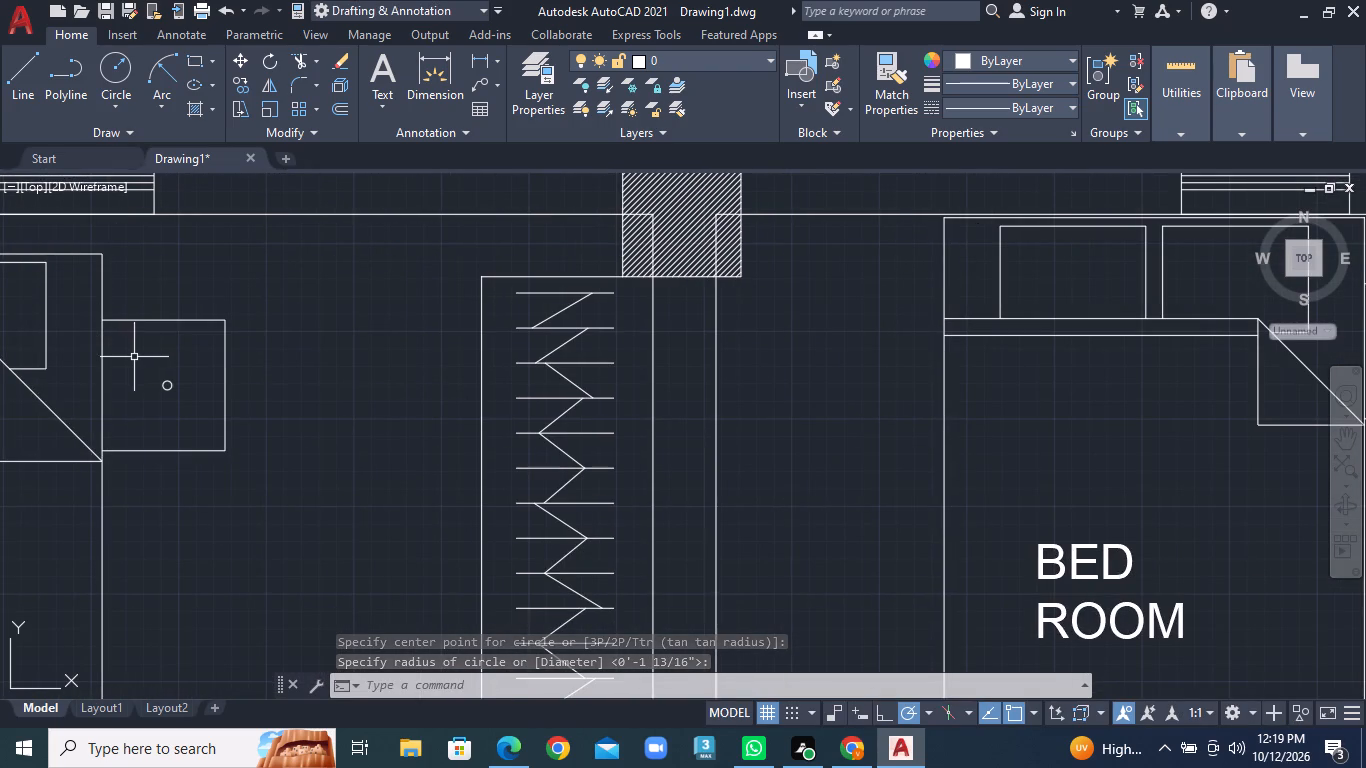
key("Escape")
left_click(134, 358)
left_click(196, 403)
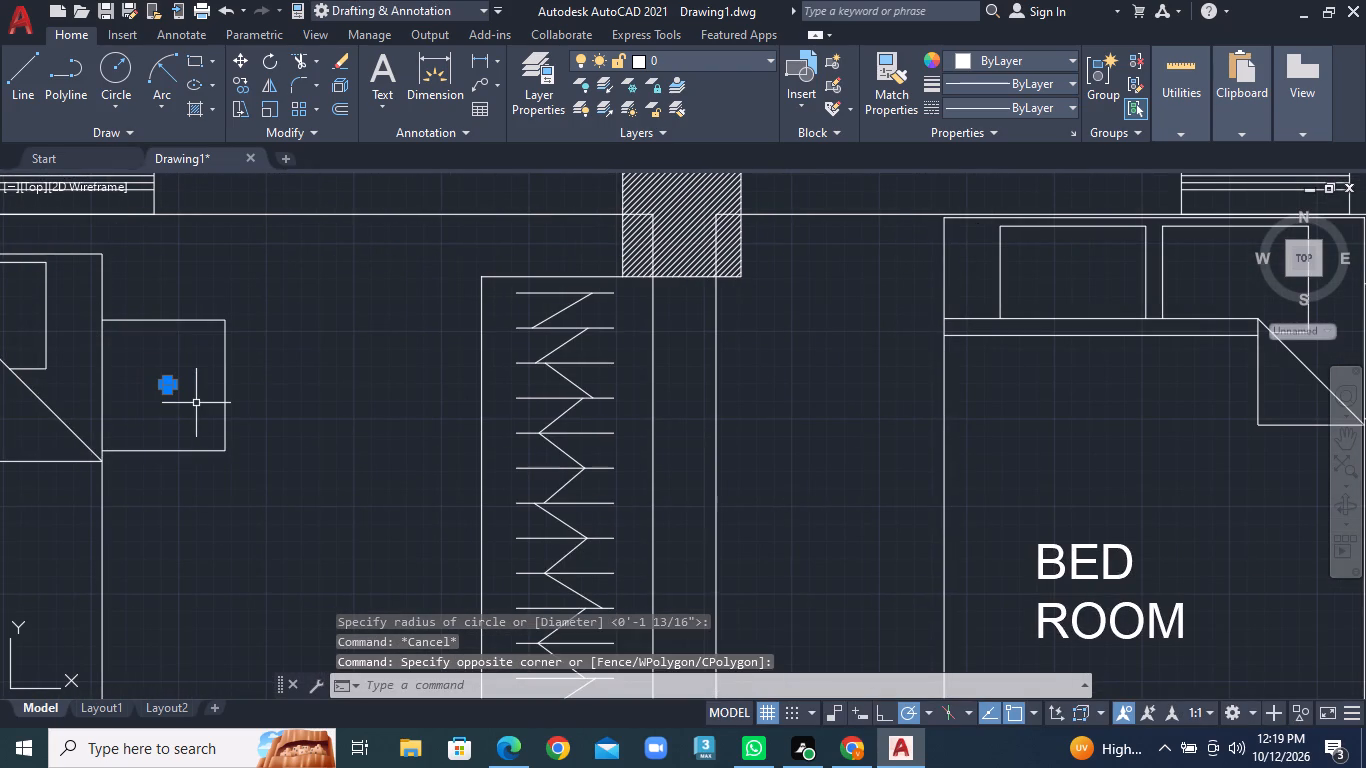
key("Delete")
Copy the four-petal lamp symbol from the right bedroom's bedside table to the centre of the left bedroom's bedside table.
scroll(745, 548, "down", 1)
middle_click_drag(941, 526, 459, 518)
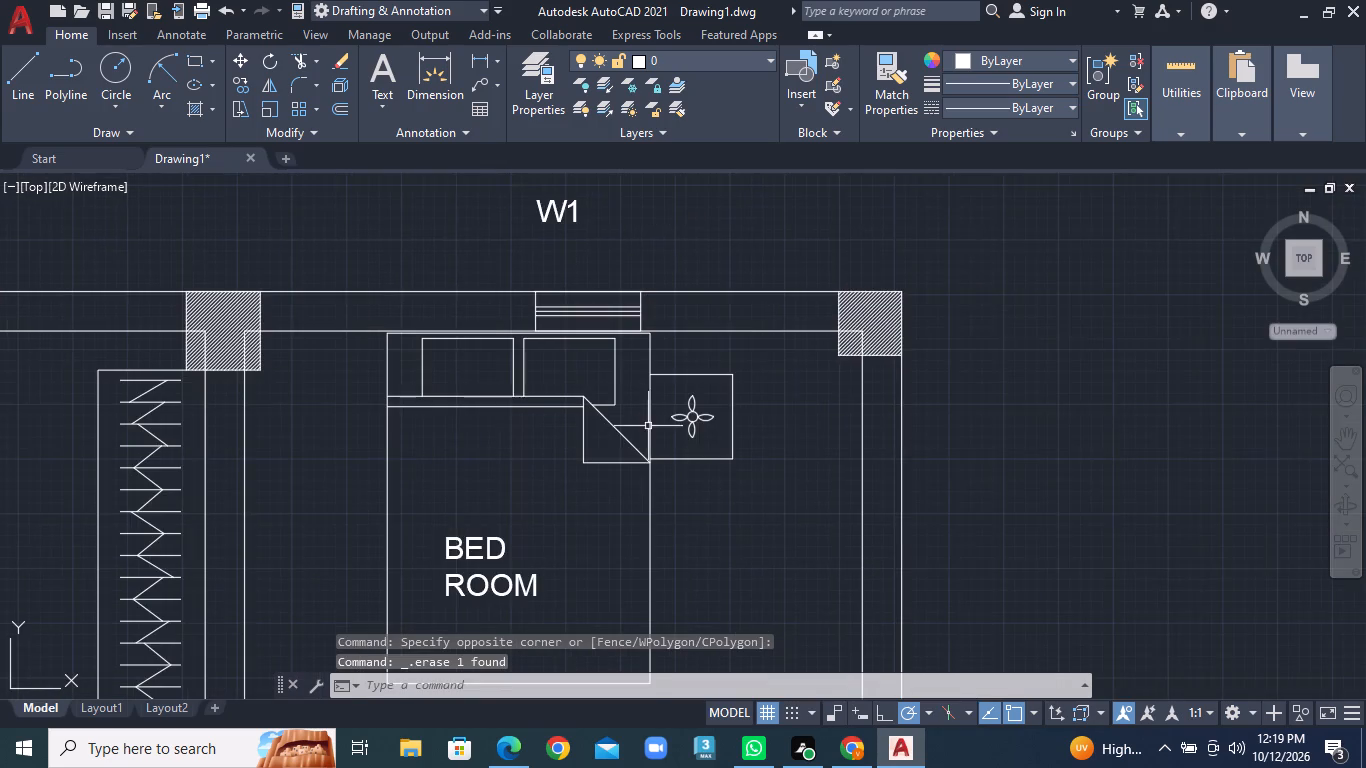
scroll(641, 409, "up", 3)
left_click(696, 306)
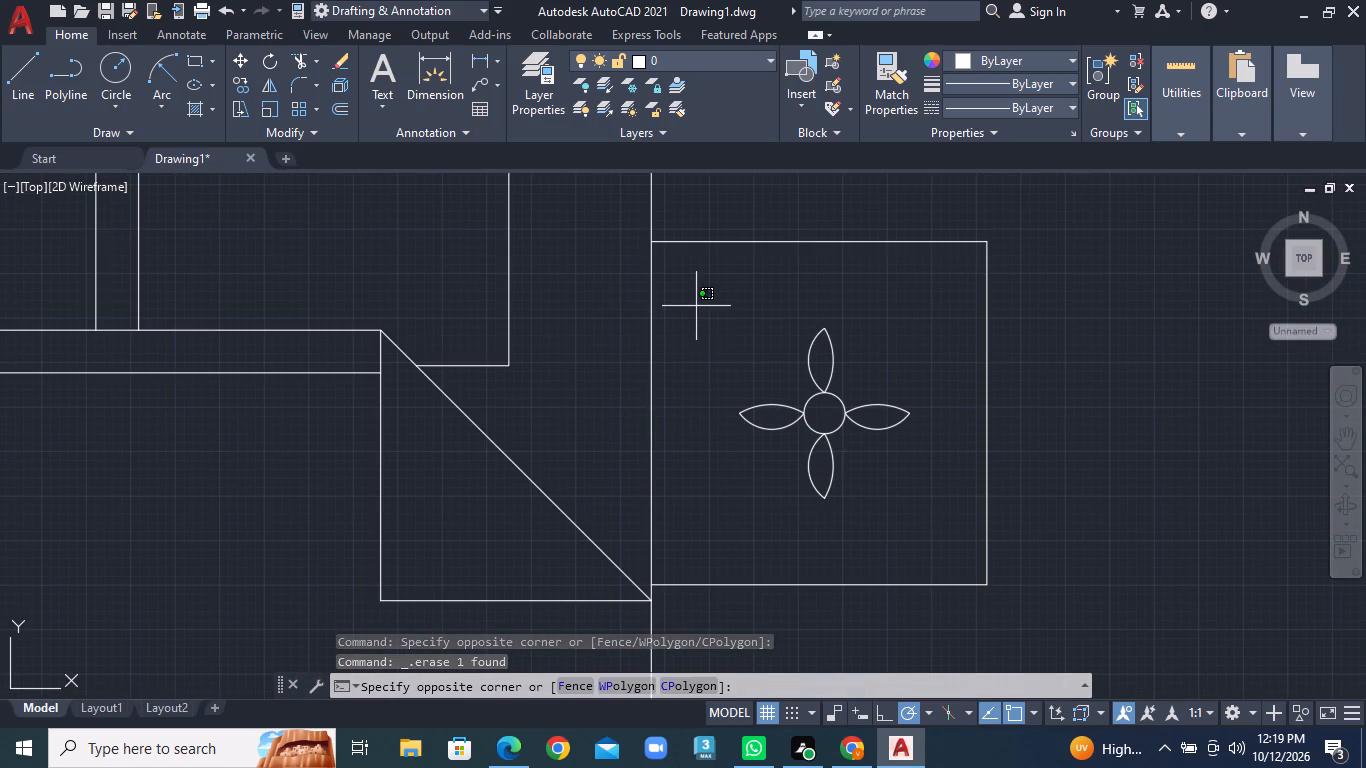
left_click(968, 523)
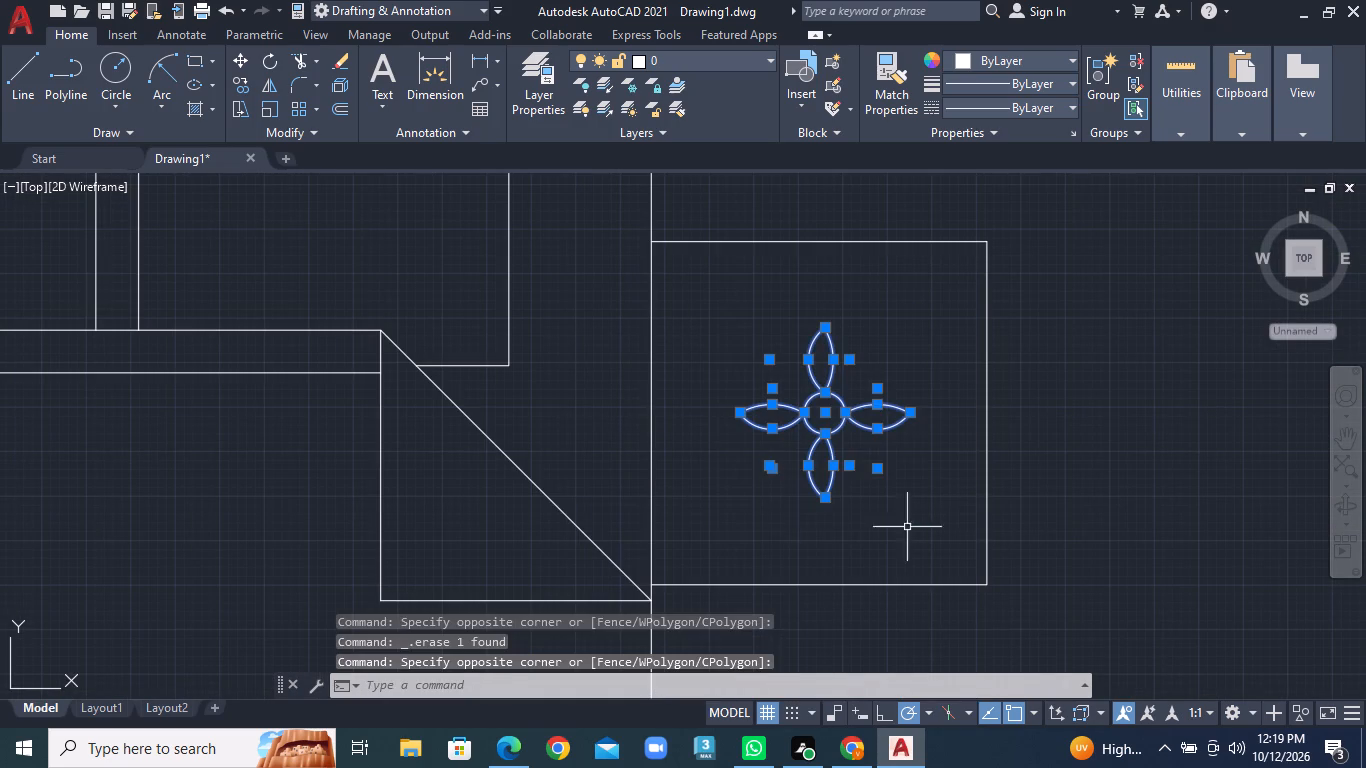
left_click(239, 83)
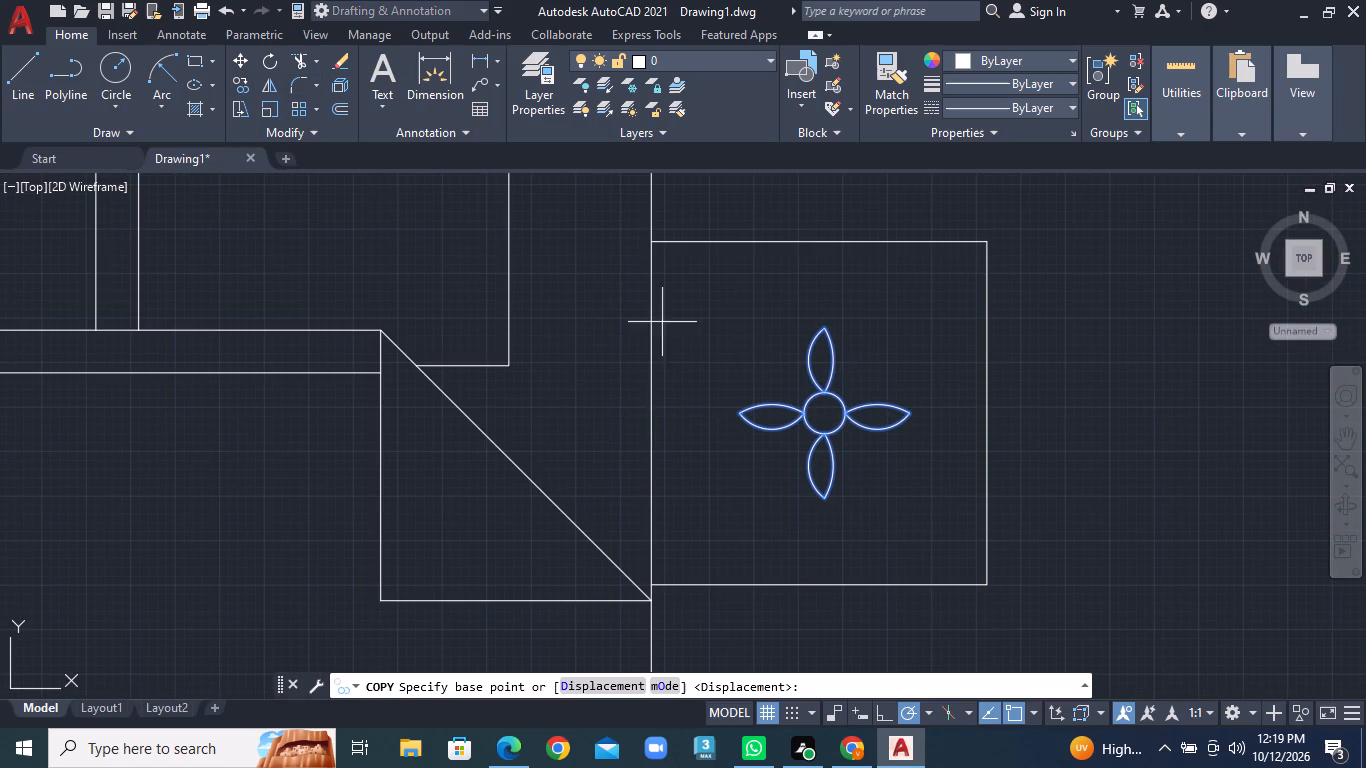
left_click(831, 327)
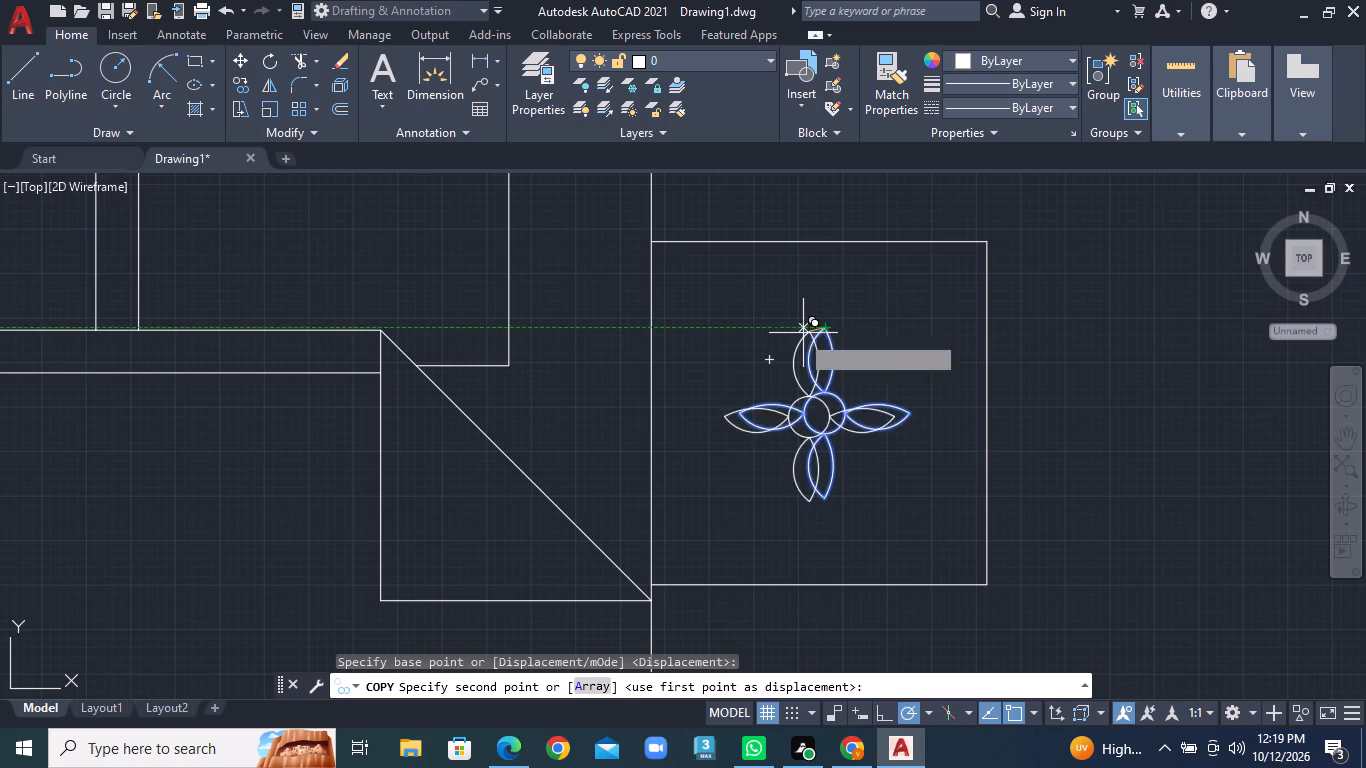
scroll(591, 359, "down", 2)
middle_click_drag(584, 380, 1044, 390)
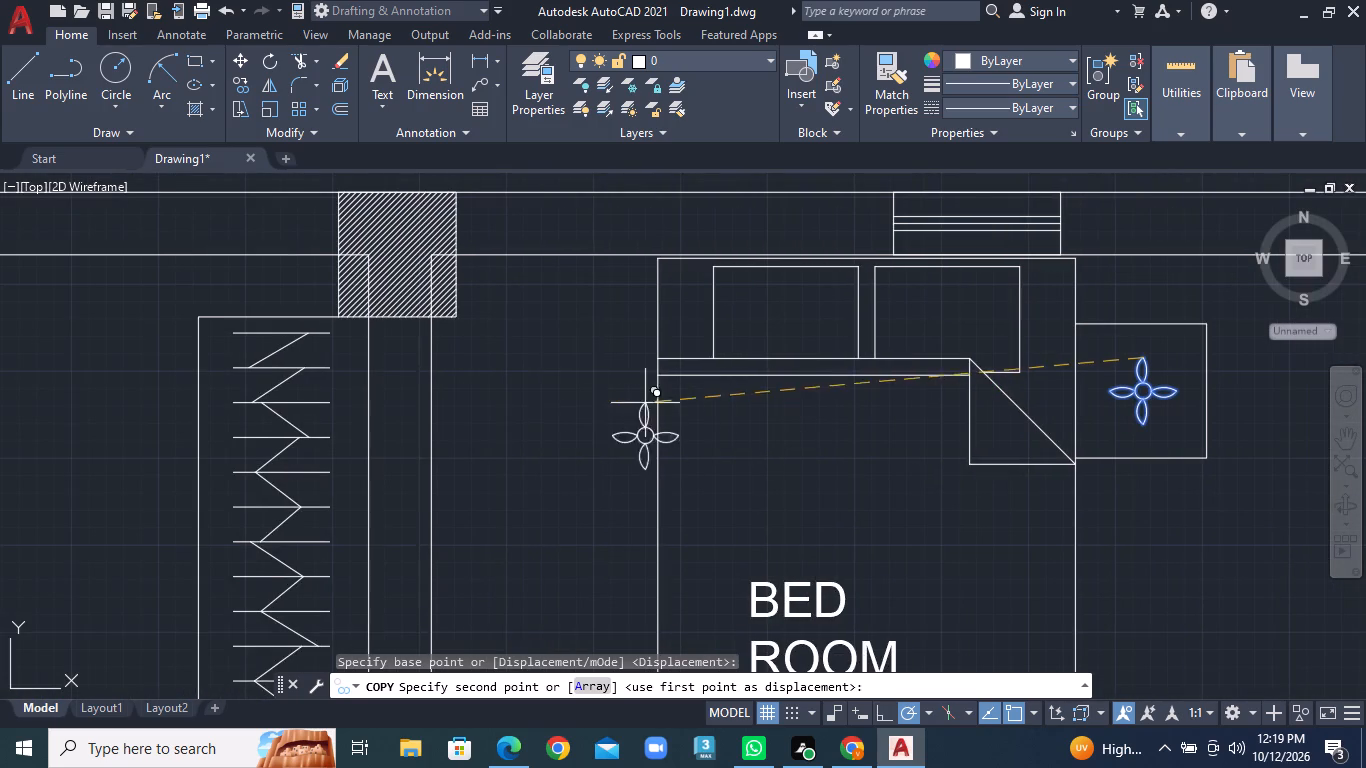
middle_click_drag(381, 410, 890, 410)
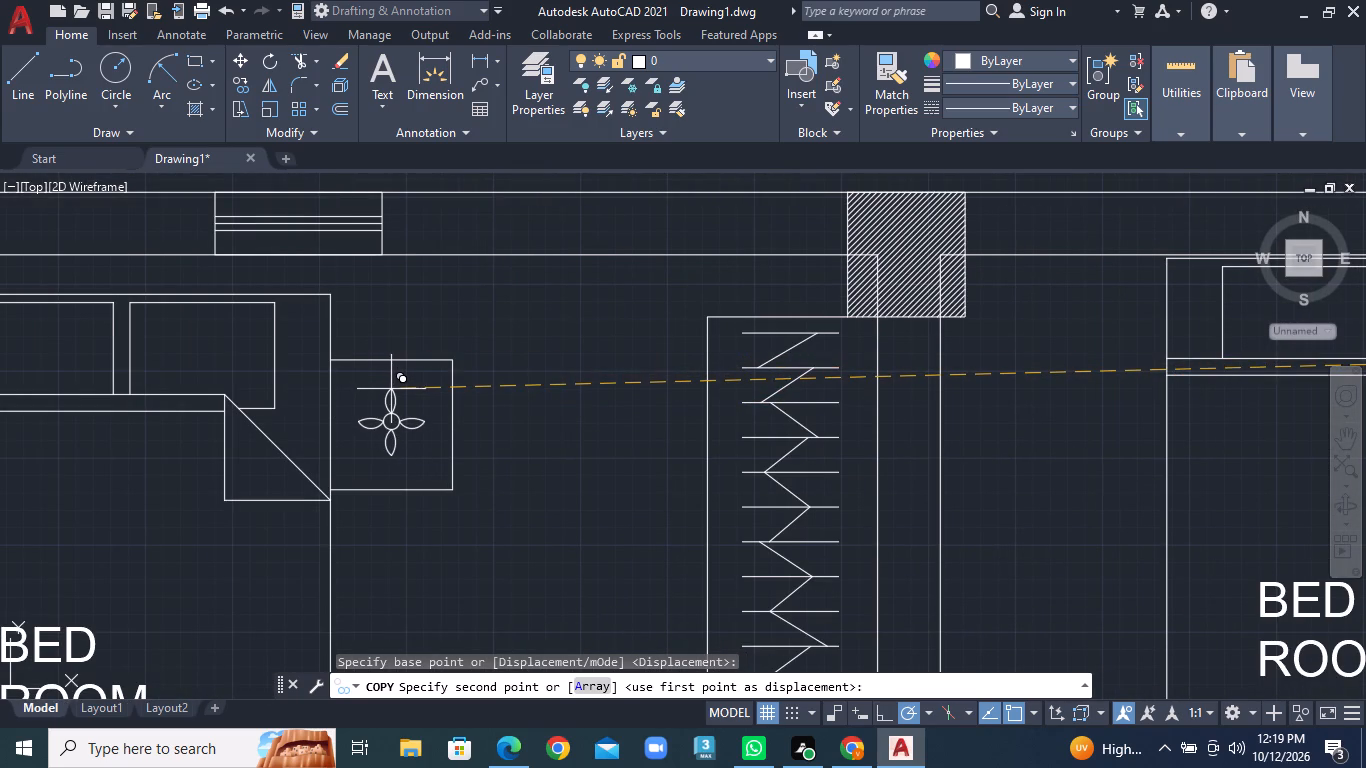
left_click(395, 389)
scroll(603, 457, "down", 1)
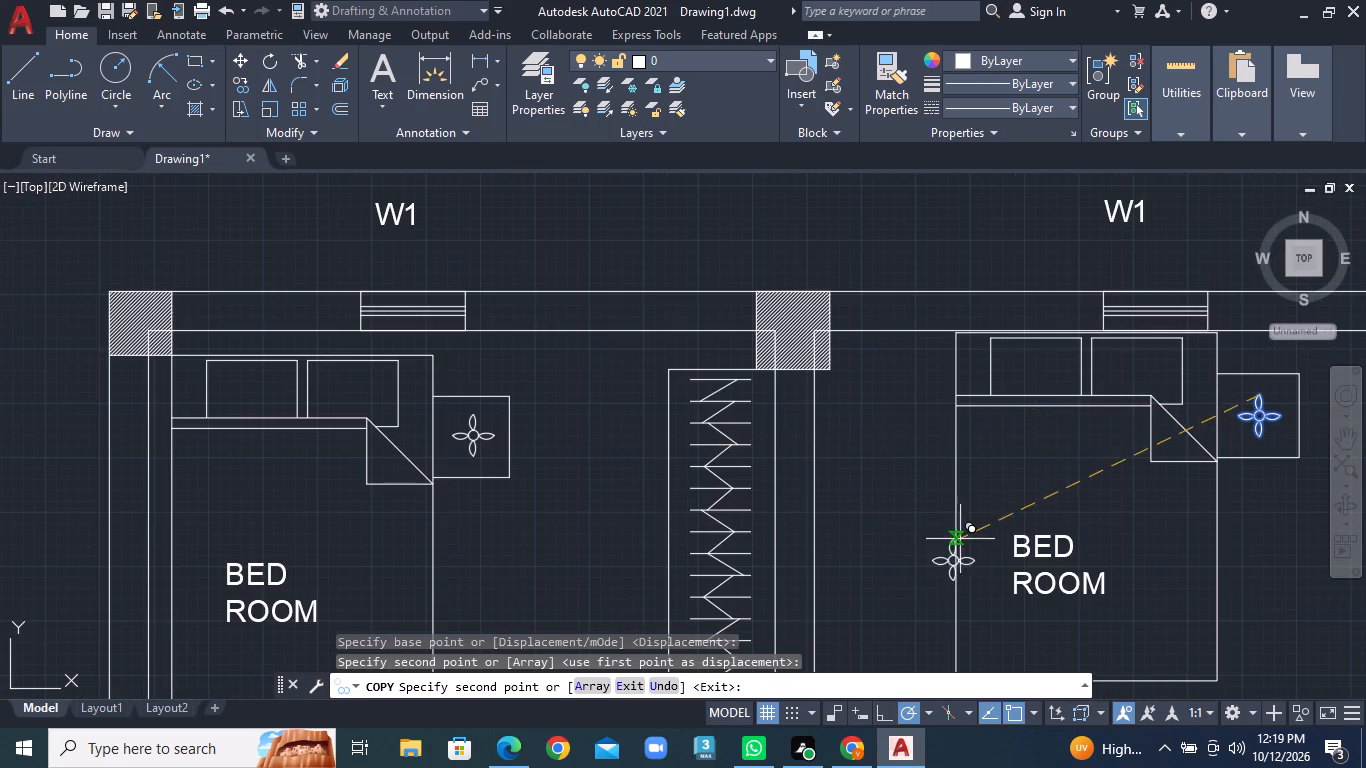
key("Escape")
Examine the left bedroom's layout around the bed, bedside table and wardrobe.
scroll(829, 518, "down", 1)
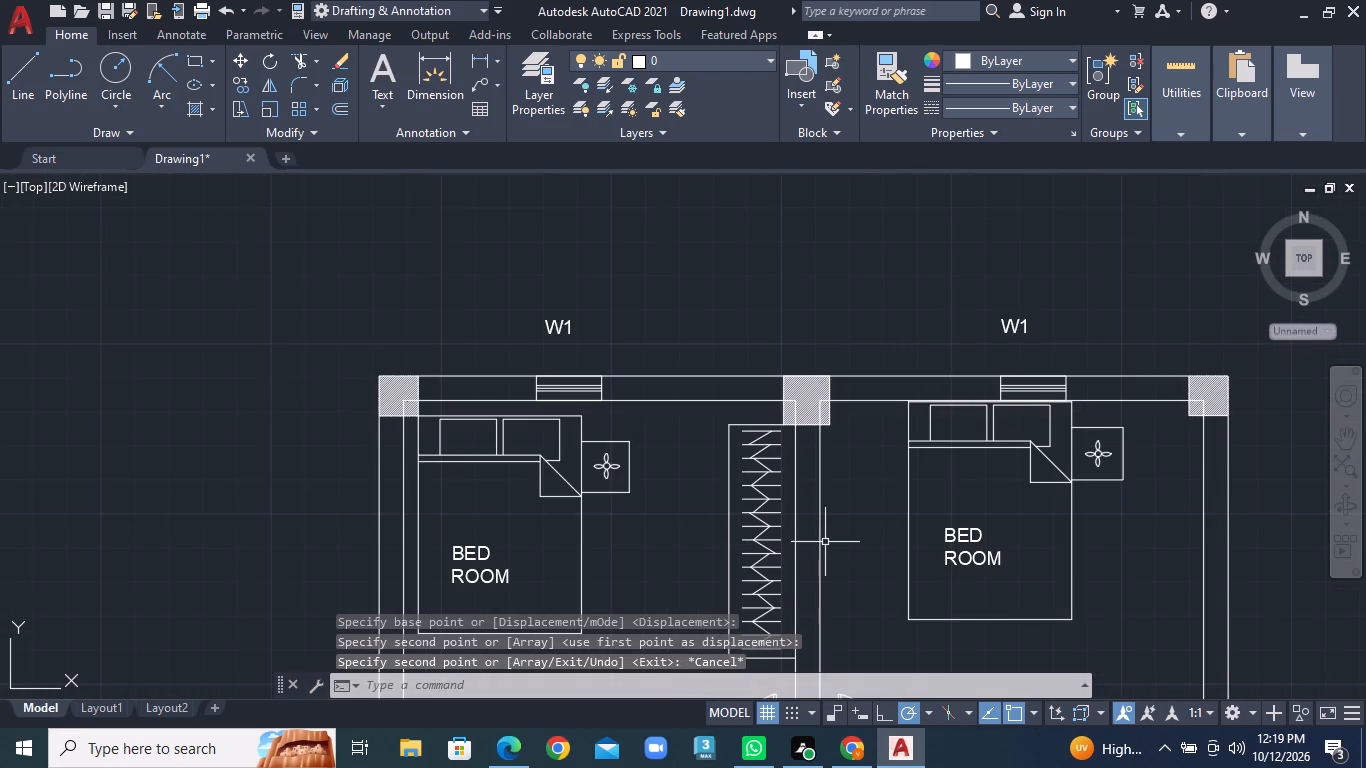
middle_click_drag(823, 562, 1018, 572)
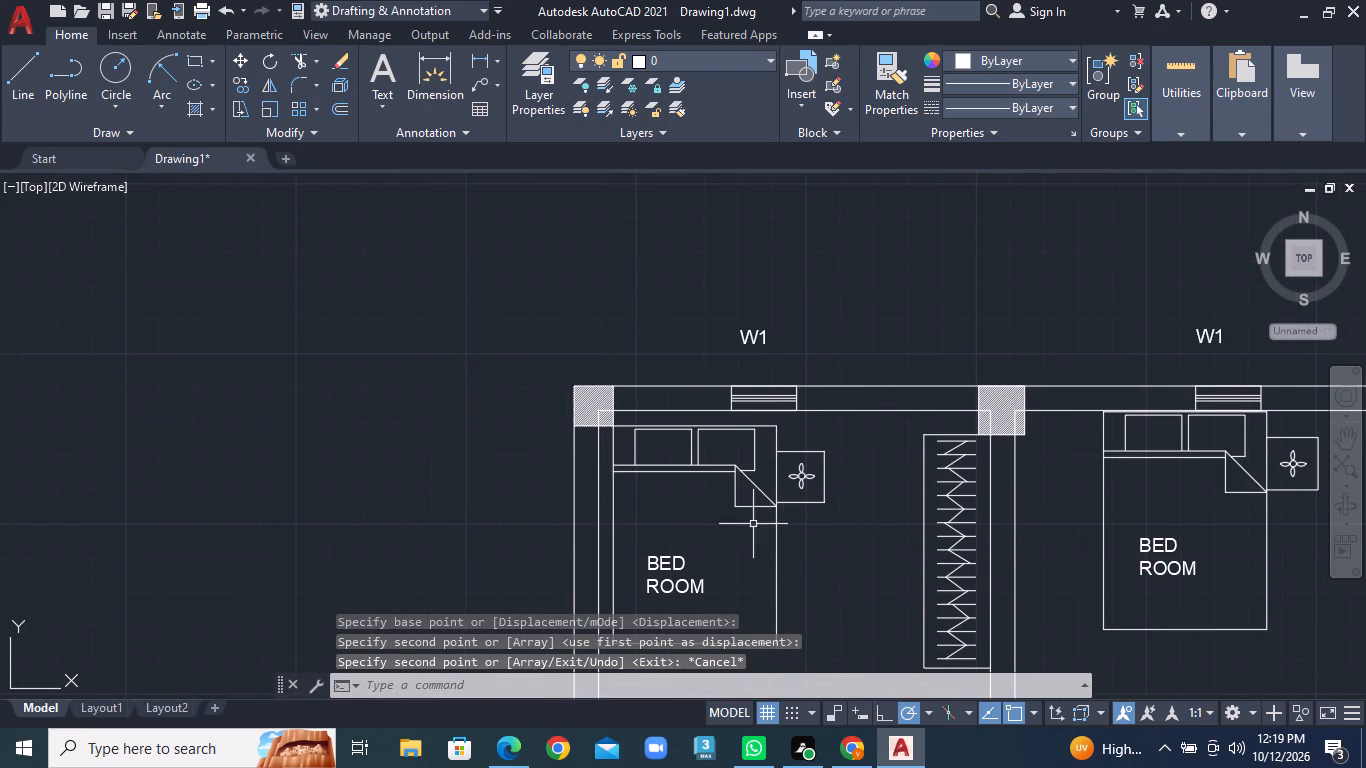
middle_click_drag(821, 553, 780, 351)
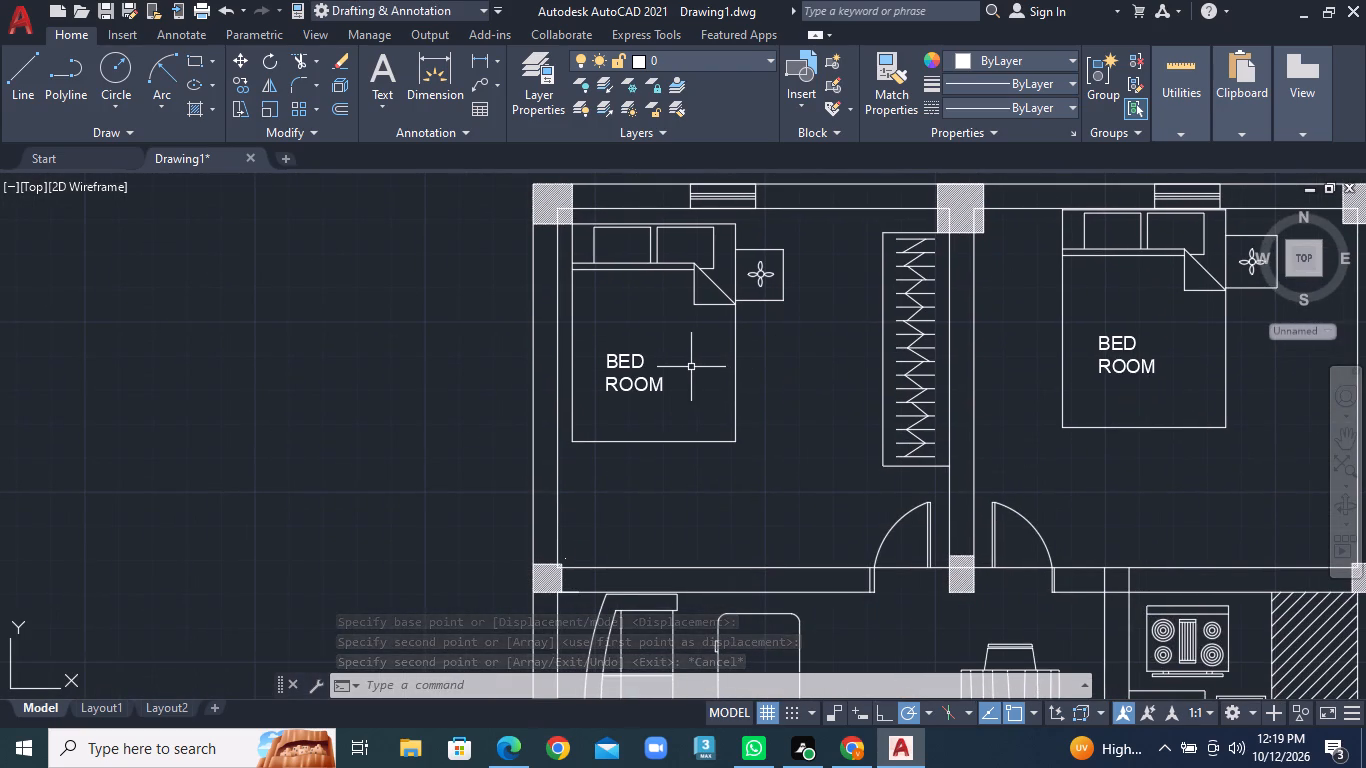
scroll(681, 367, "up", 1)
middle_click_drag(618, 336, 724, 304)
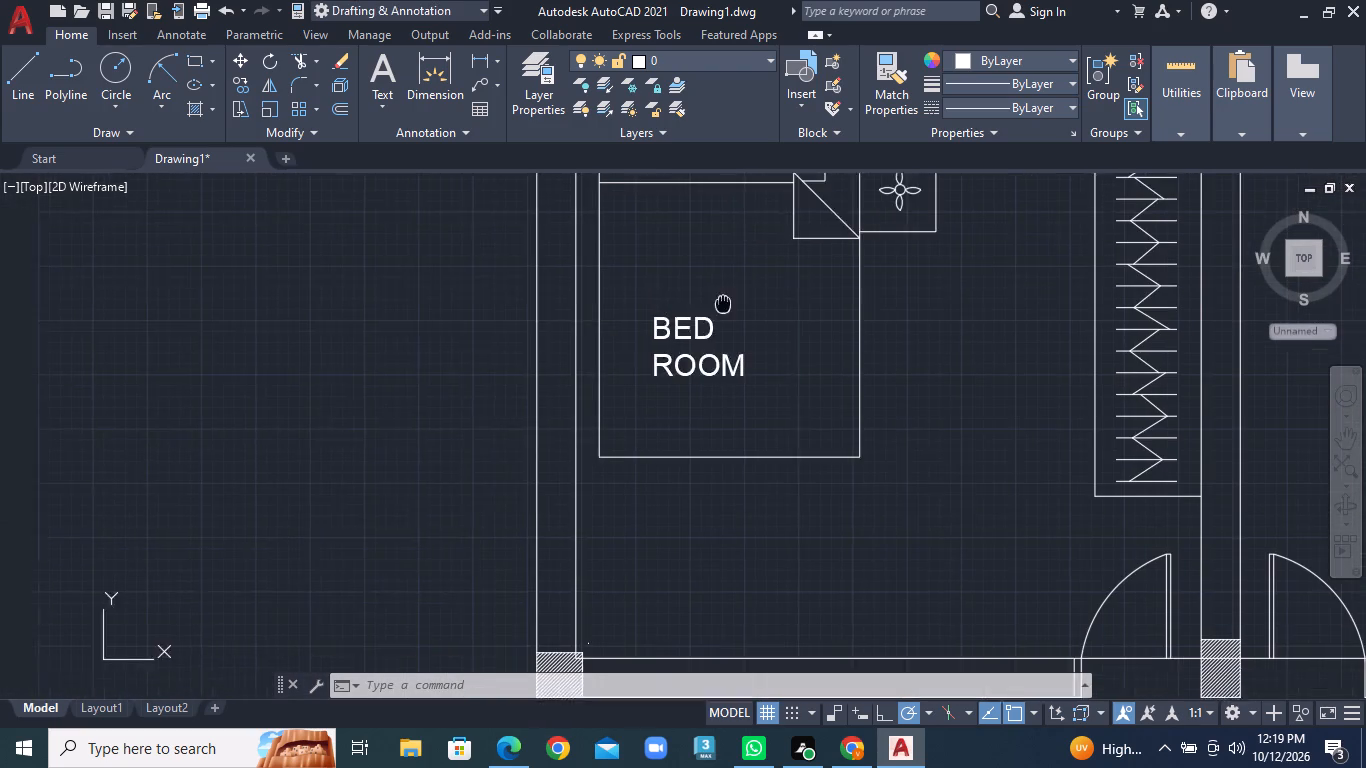
scroll(713, 353, "down", 1)
middle_click_drag(794, 366, 775, 378)
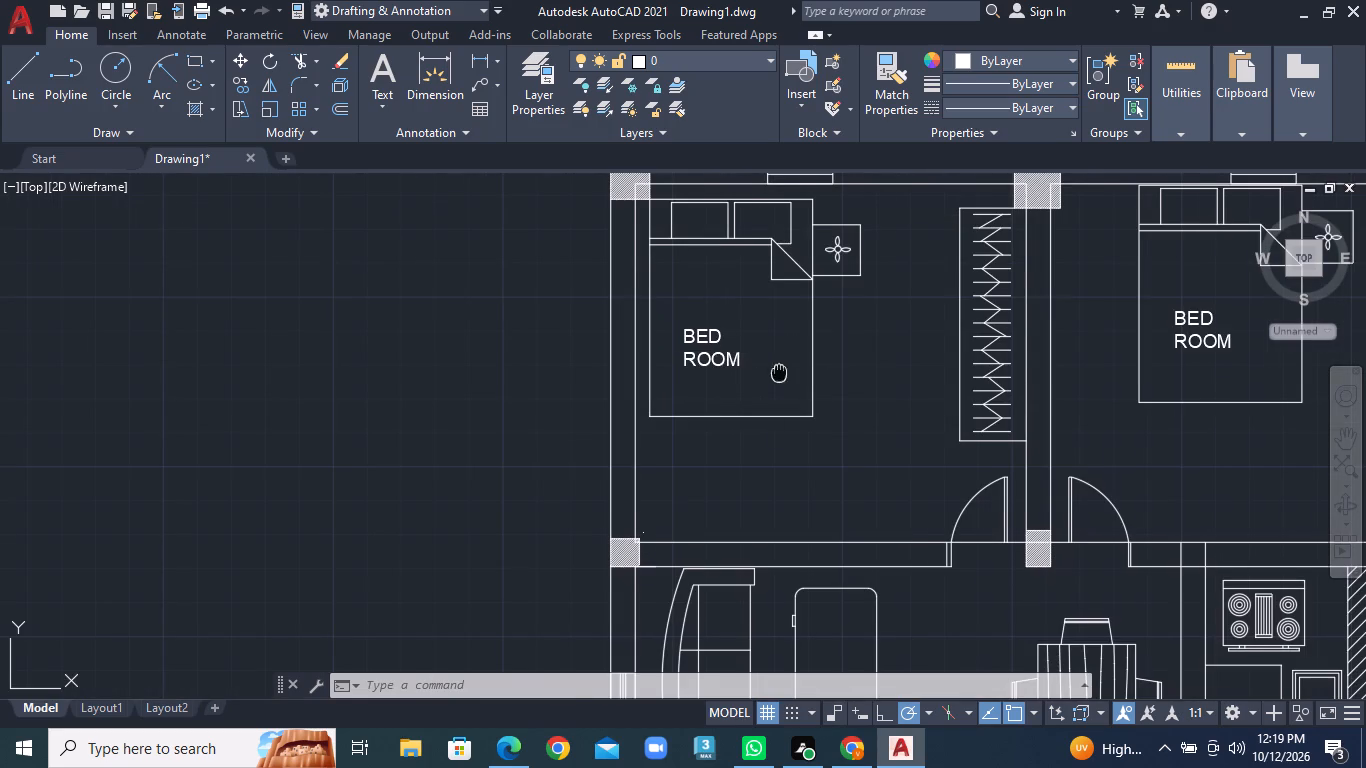
middle_click_drag(775, 378, 756, 423)
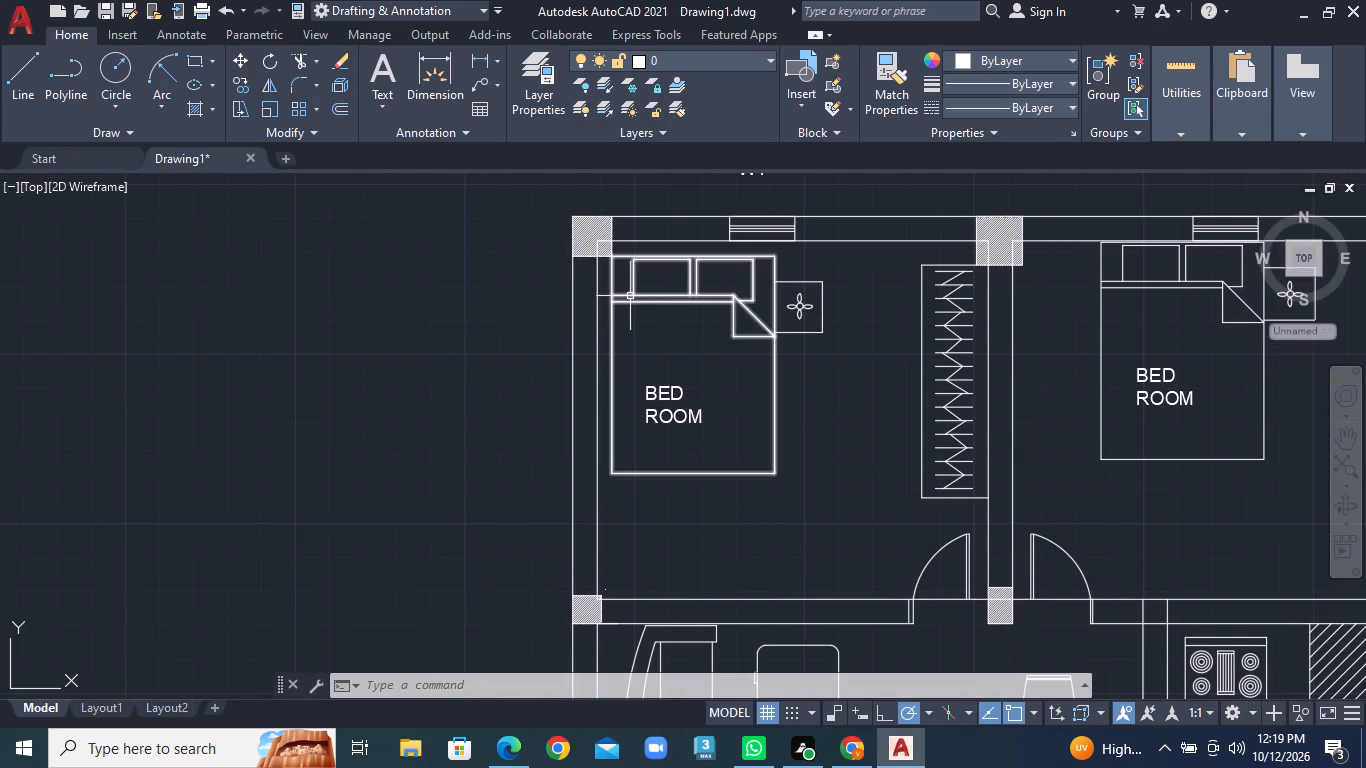
Move the left bedroom's bed, bedside table and four-petal lamp symbol together to the right, away from the outer wall.
left_click(624, 296)
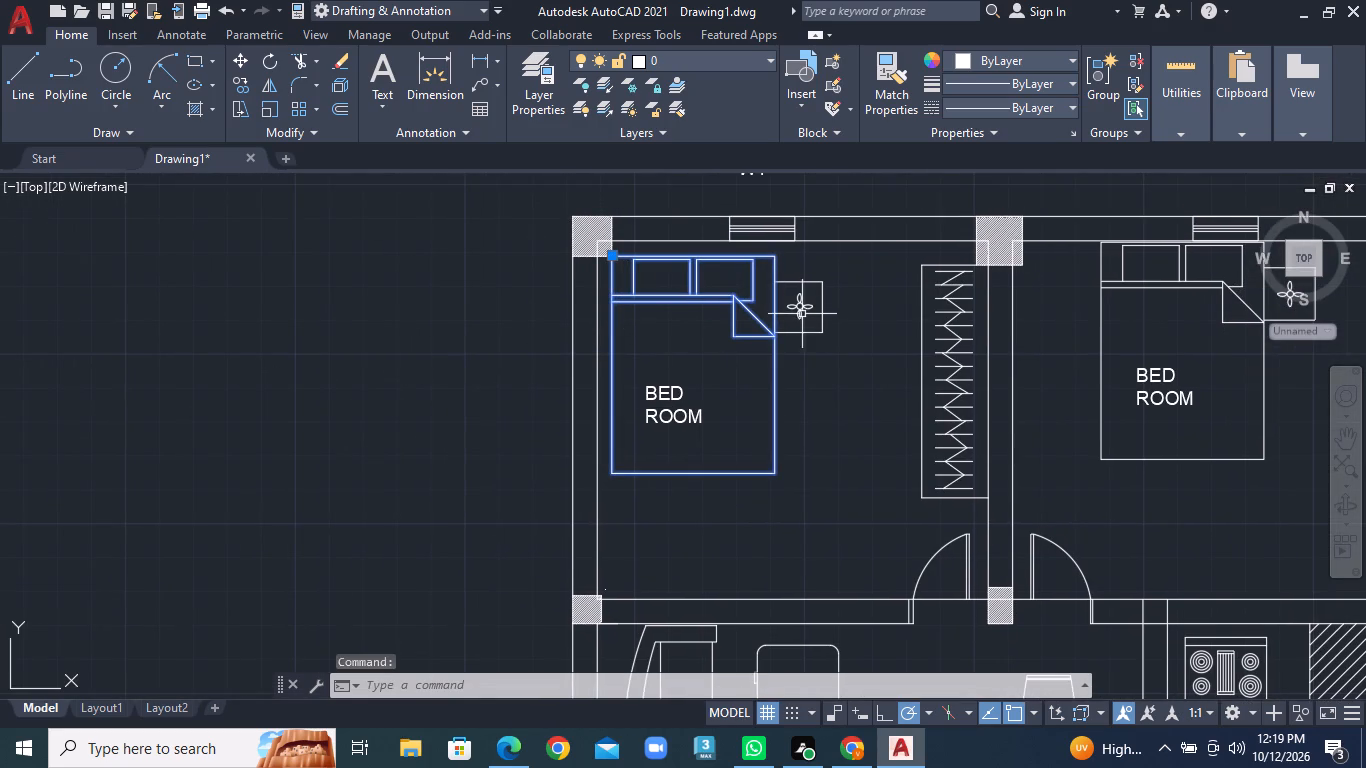
left_click(803, 335)
left_click(809, 305)
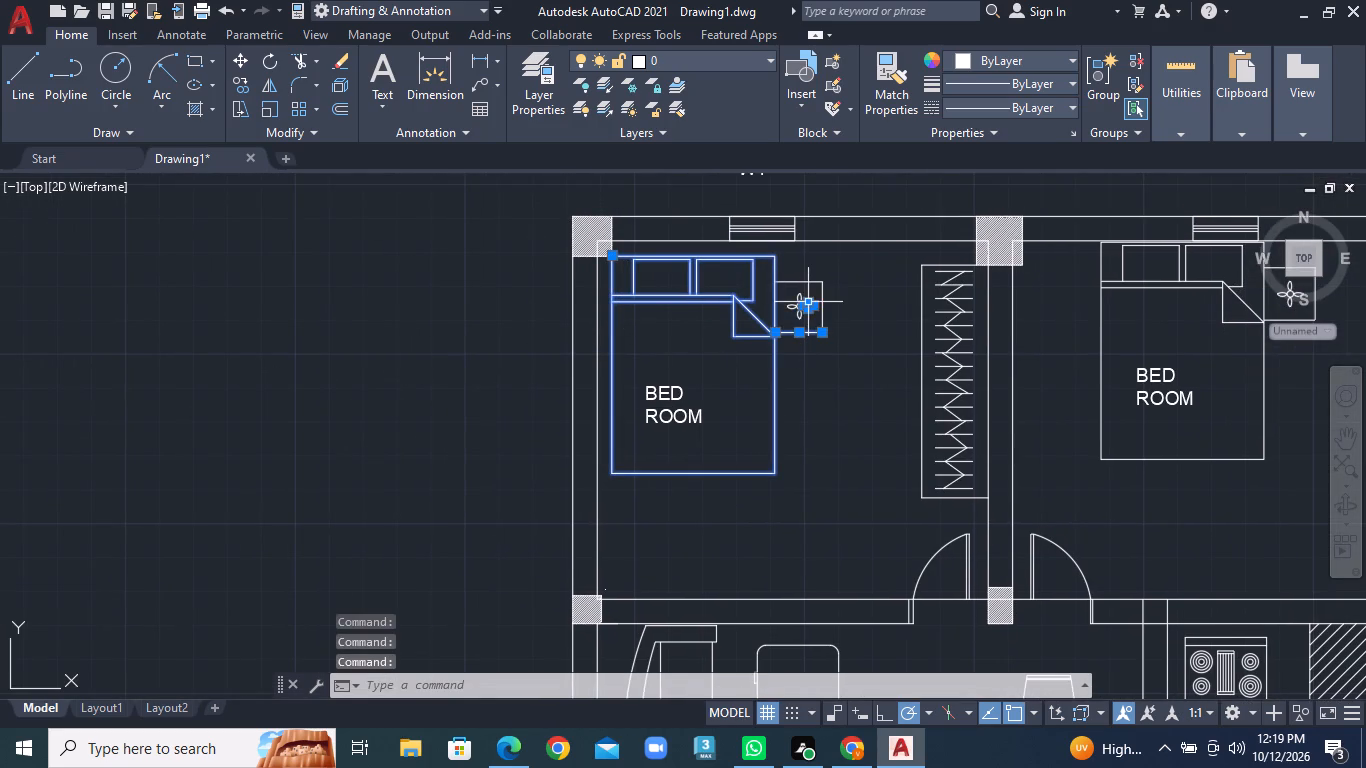
scroll(809, 305, "up", 5)
left_click(809, 305)
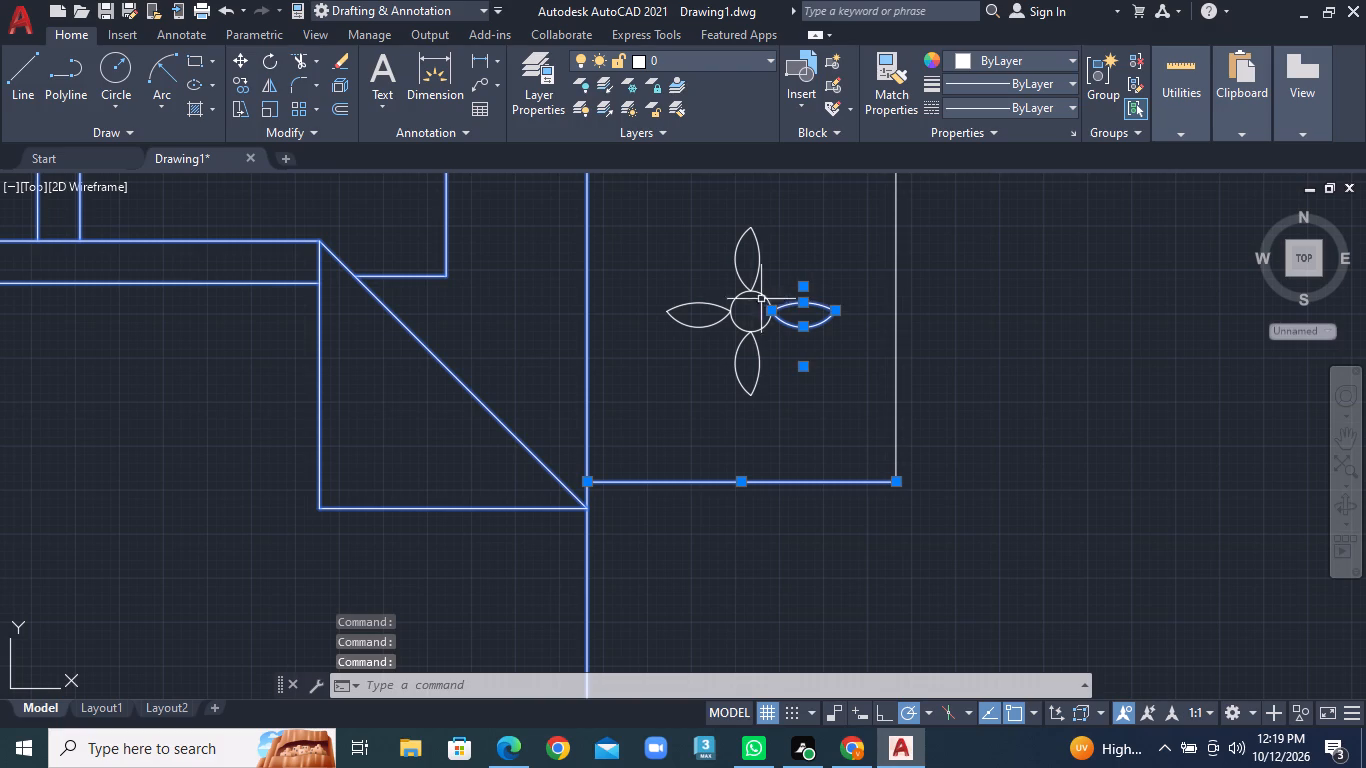
left_click(745, 284)
left_click(756, 273)
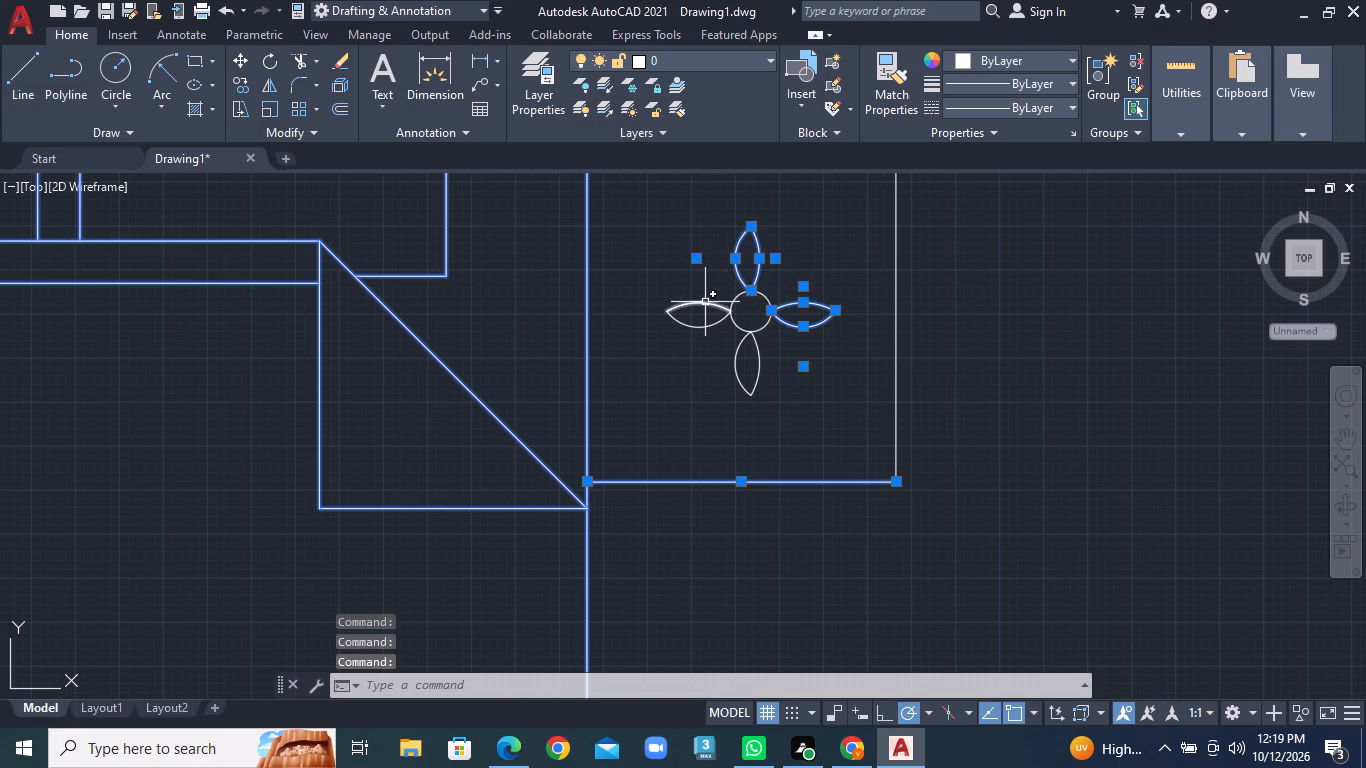
left_click(705, 302)
left_click(705, 327)
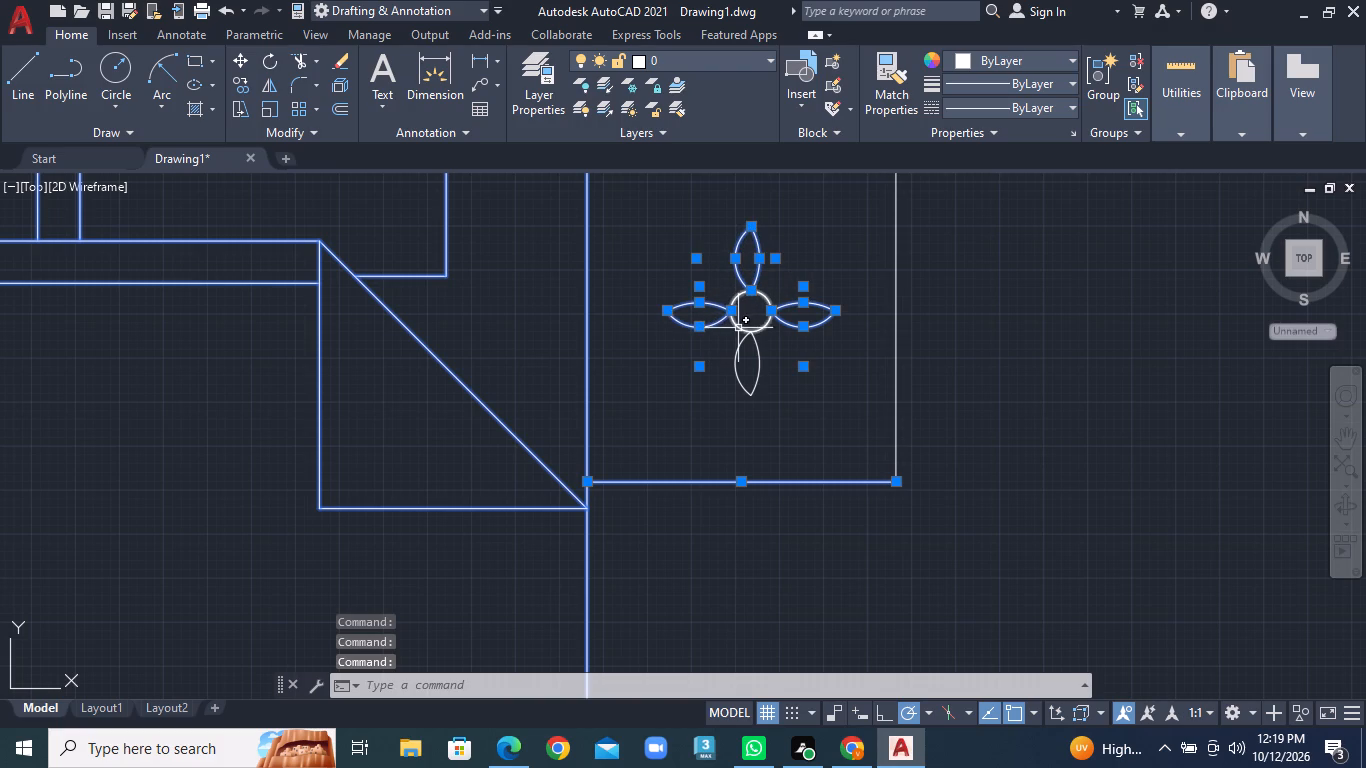
left_click(739, 328)
left_click(736, 348)
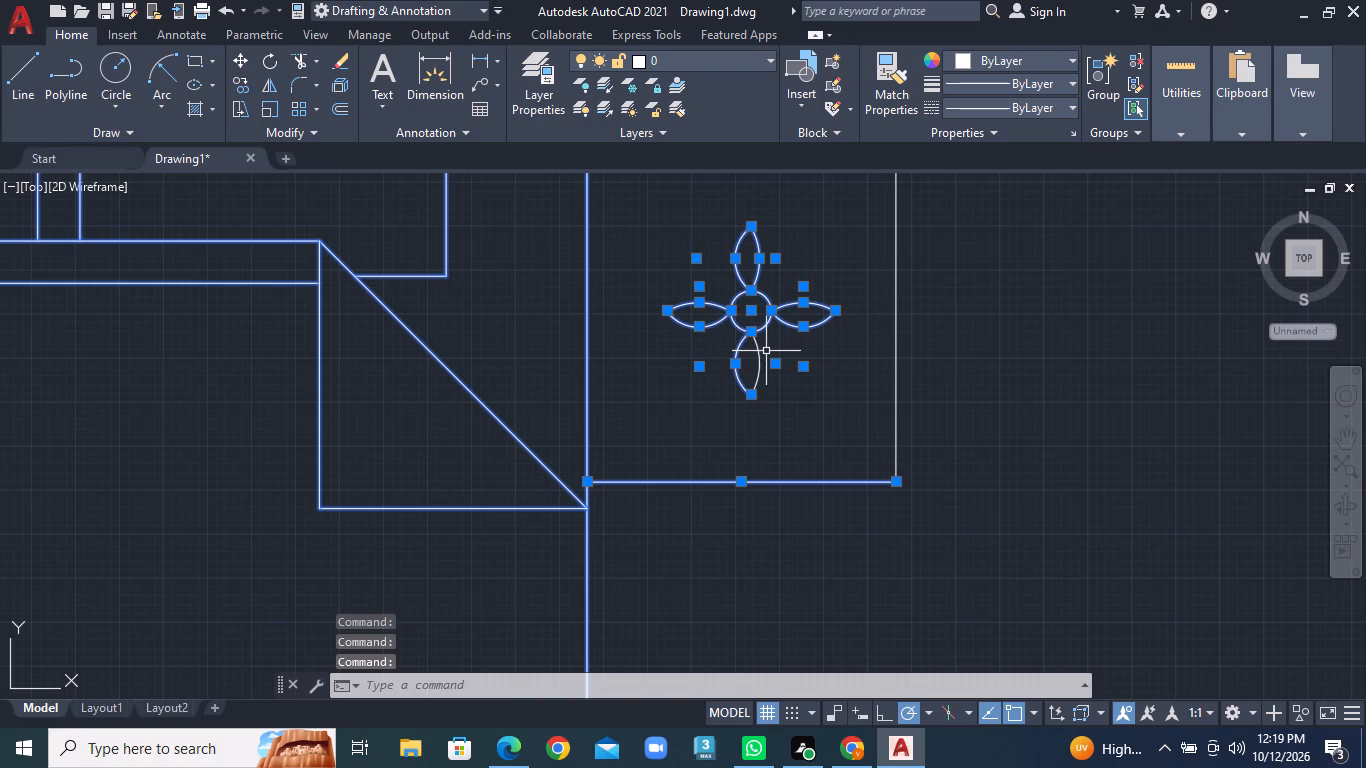
left_click(760, 352)
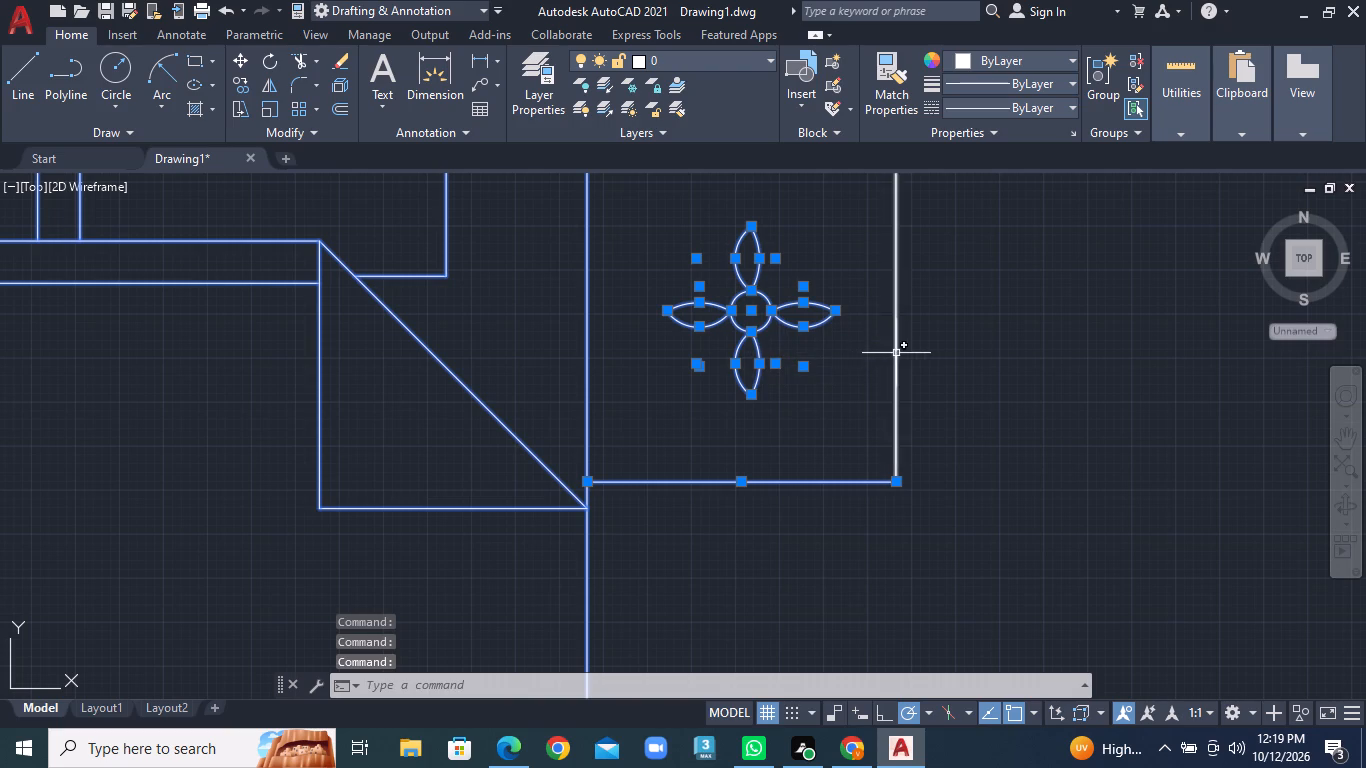
left_click(896, 353)
scroll(913, 344, "down", 2)
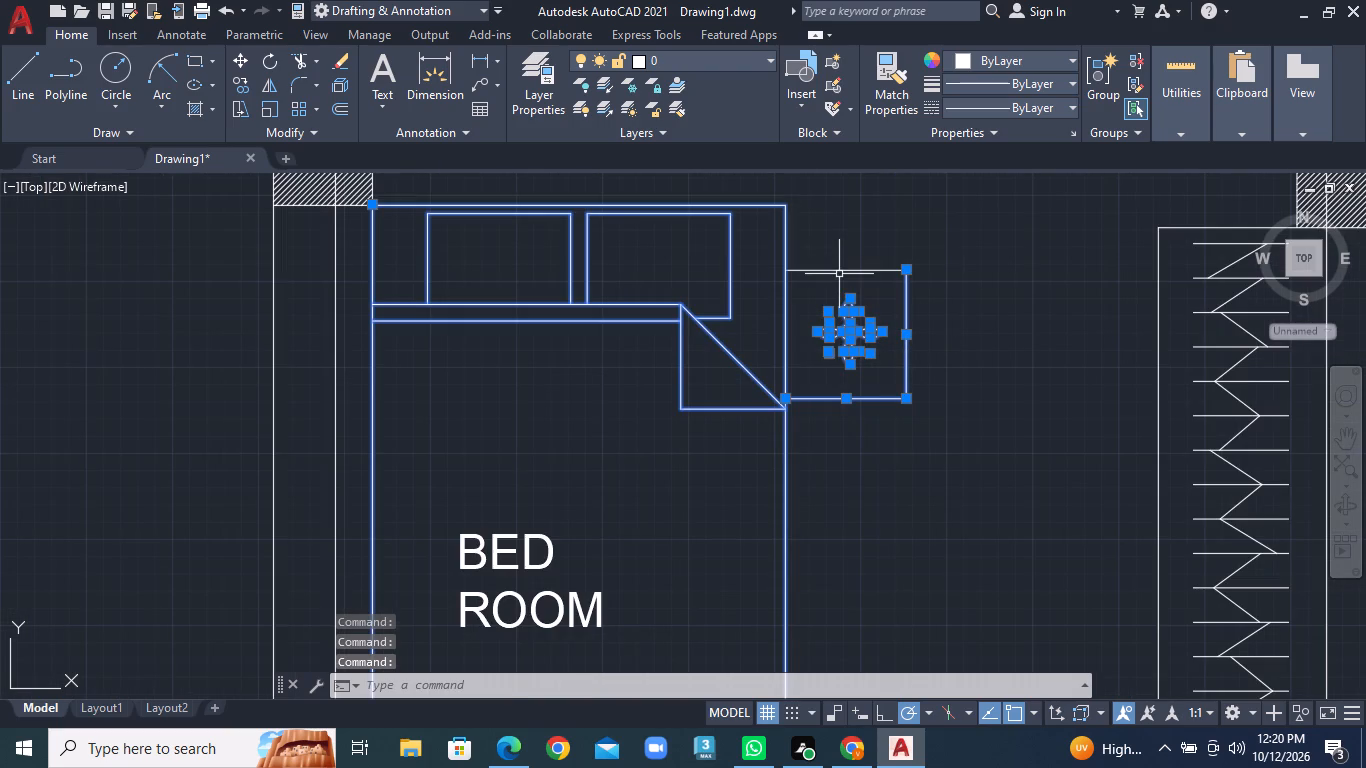
left_click(839, 274)
left_click(839, 272)
left_click(839, 272)
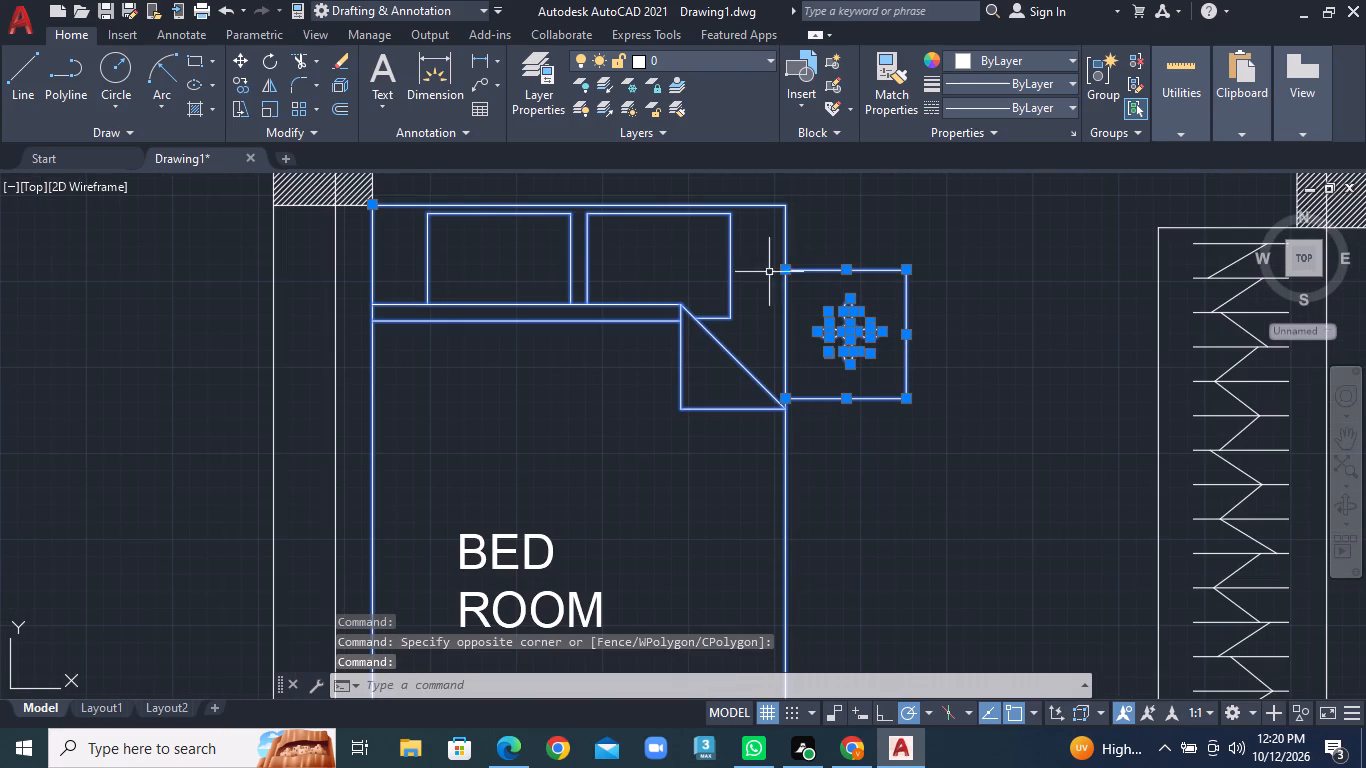
left_click(241, 60)
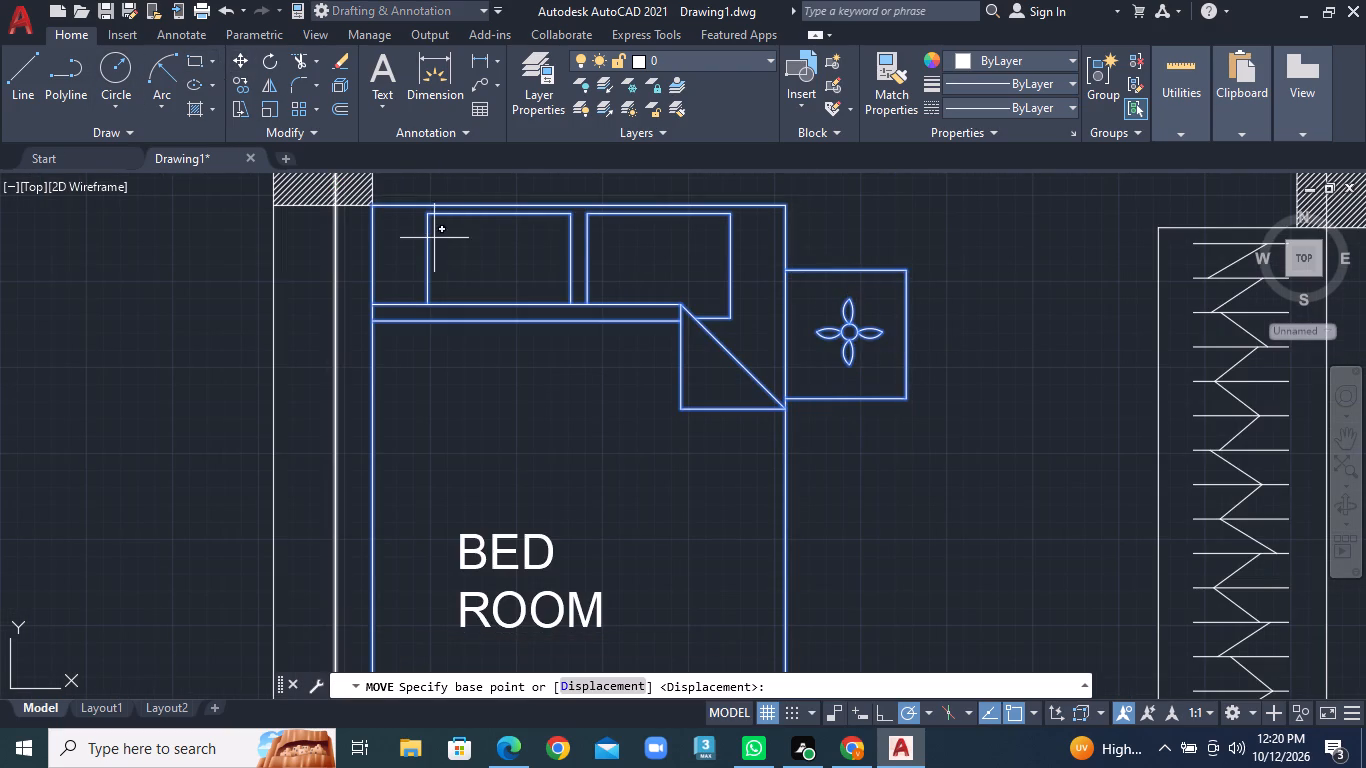
left_click(370, 208)
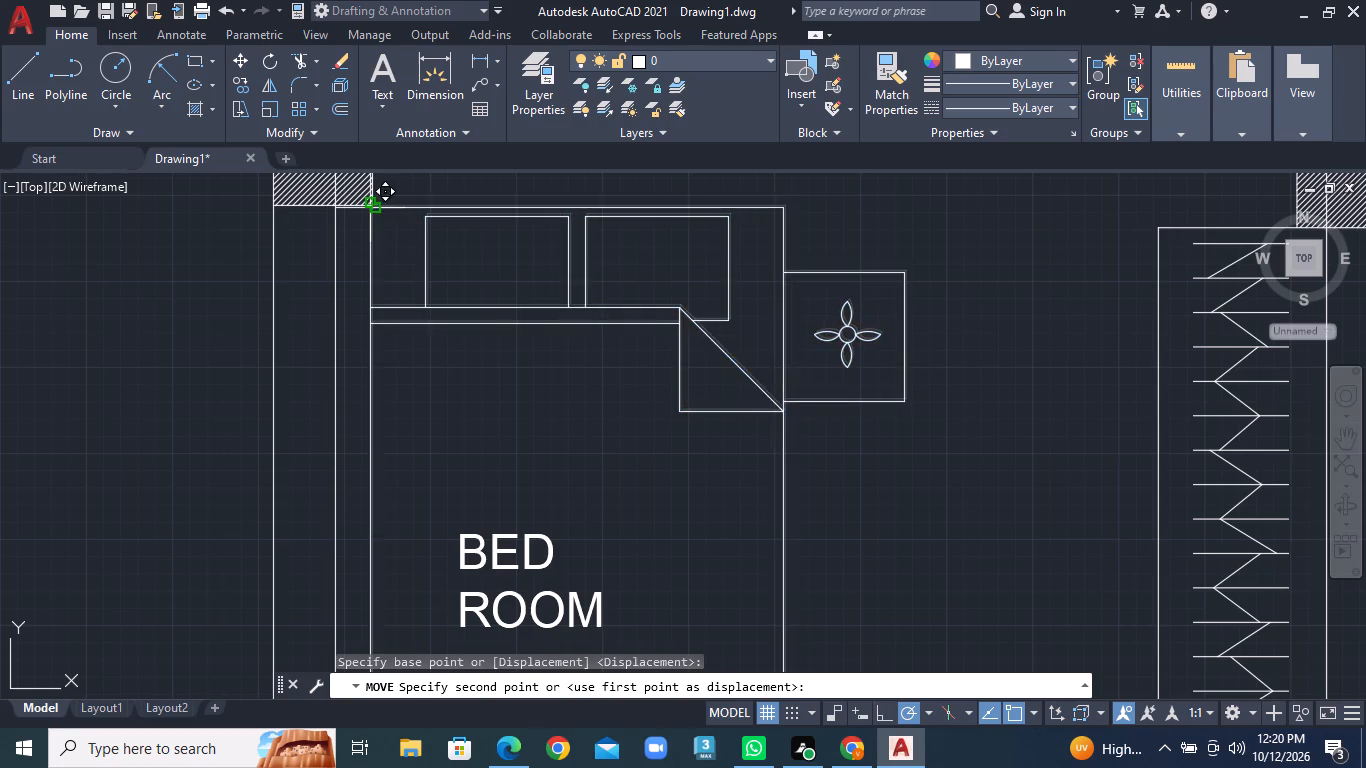
left_click(447, 202)
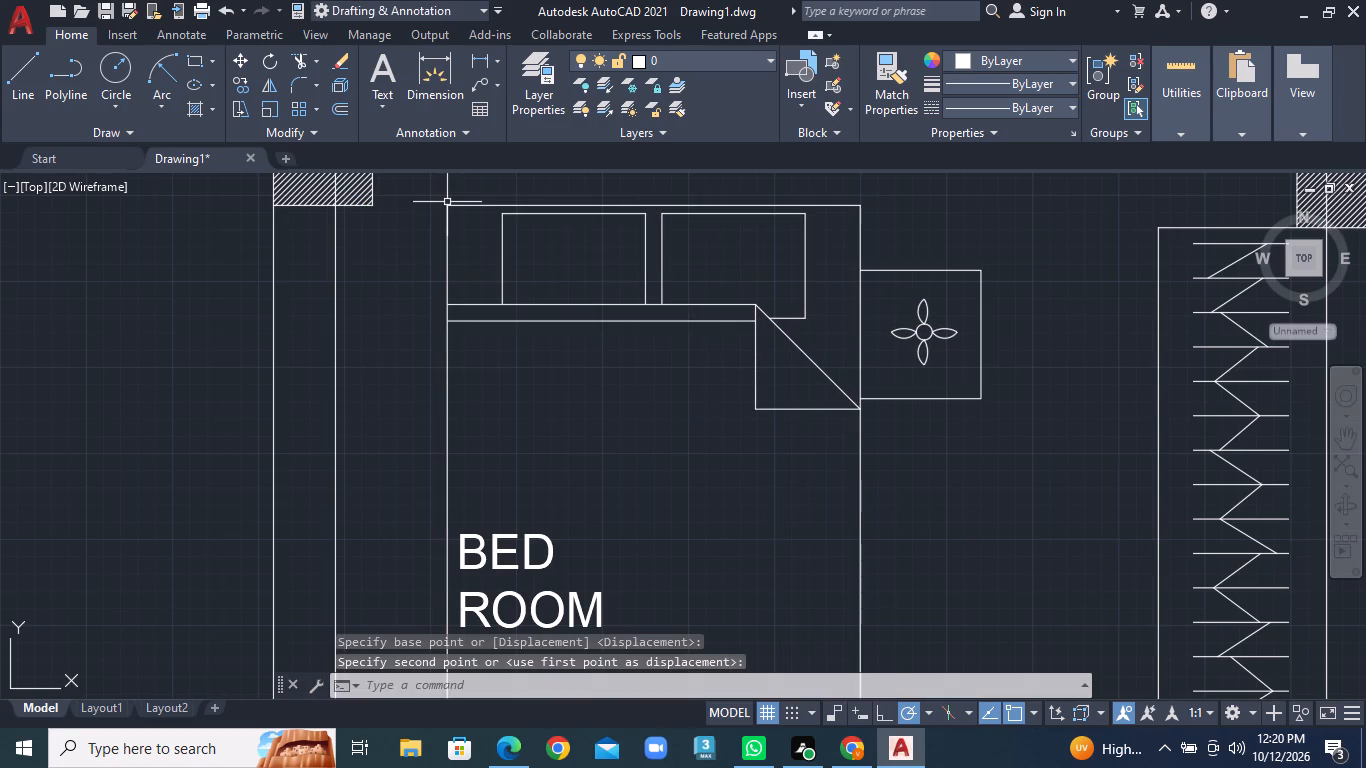
key("Escape")
scroll(419, 225, "down", 2)
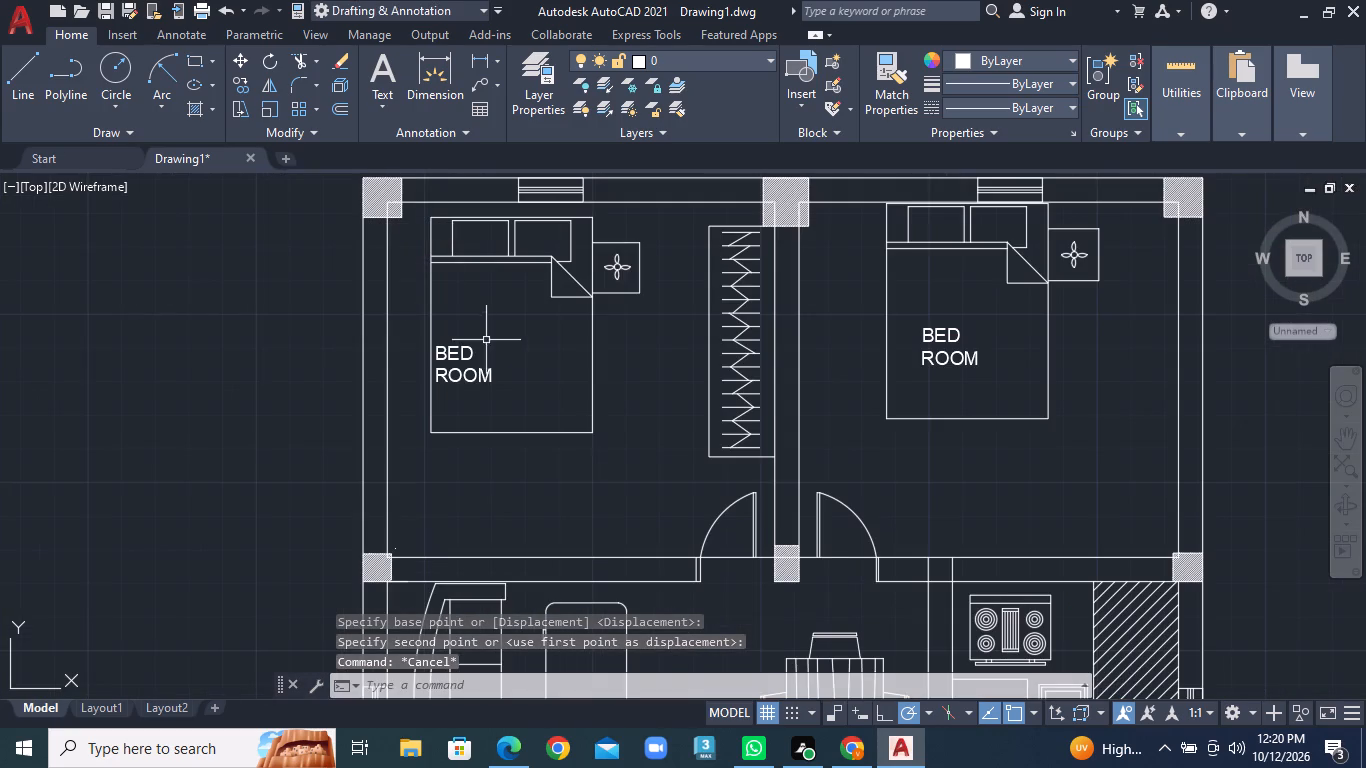
Draw two collinear vertical line segments with a gap between them, alongside the left bedroom's outer wall, as a manual dimension line.
middle_click_drag(497, 356, 583, 387)
left_click(14, 90)
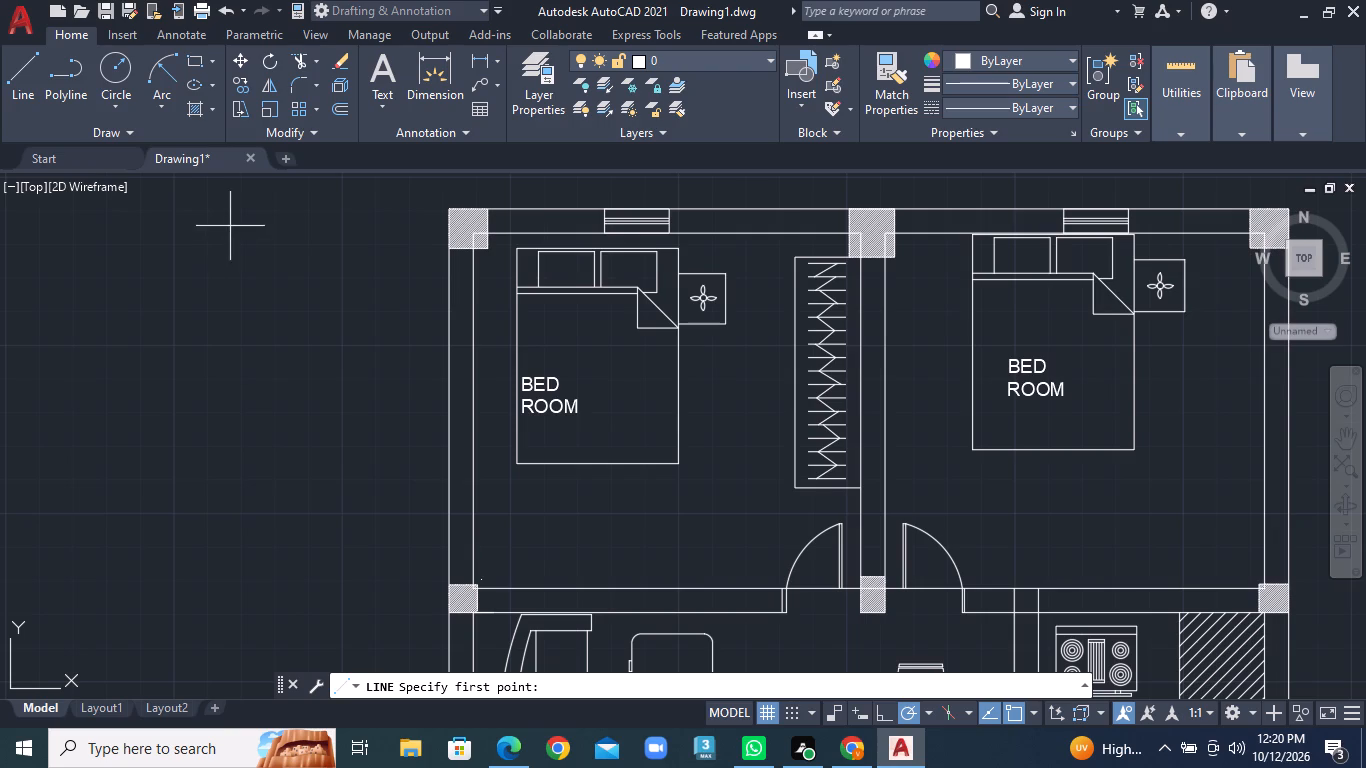
left_click(496, 273)
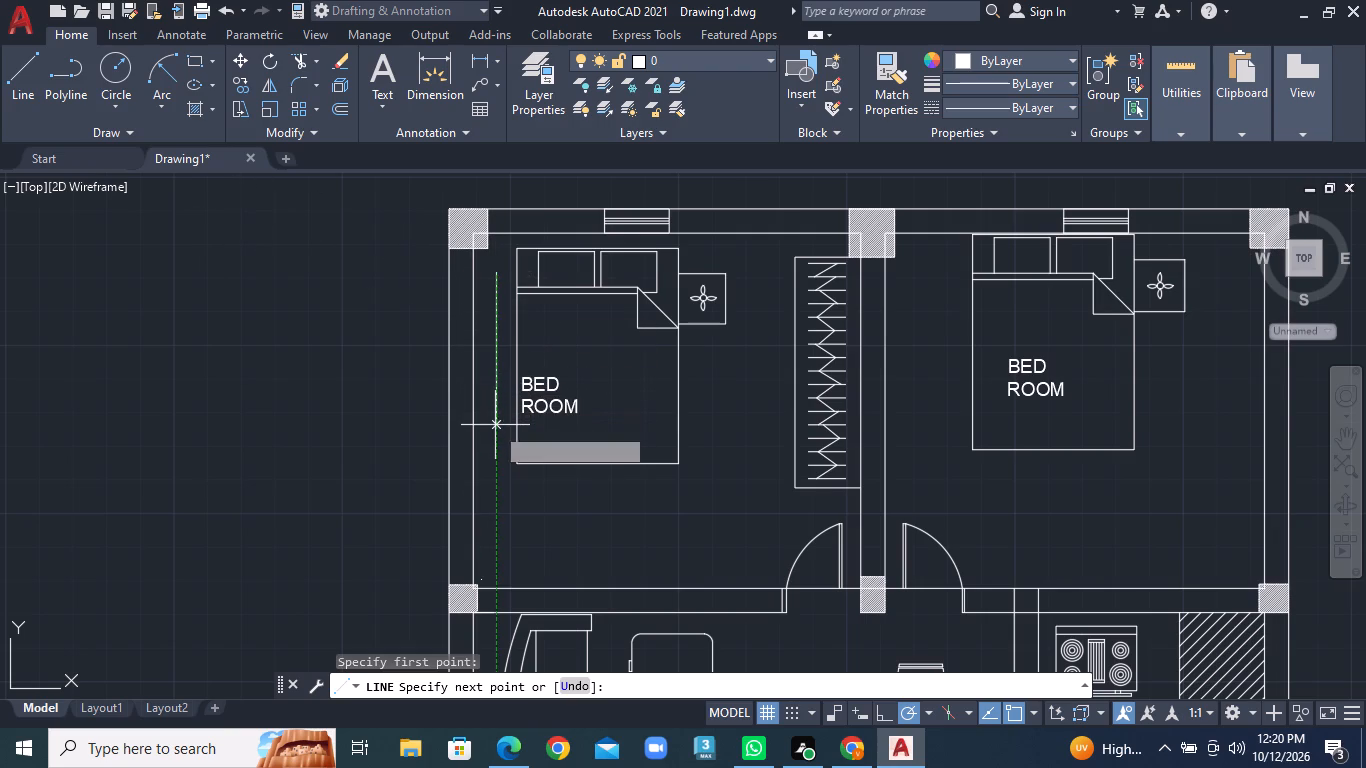
left_click(495, 429)
right_click(495, 429)
left_click(538, 437)
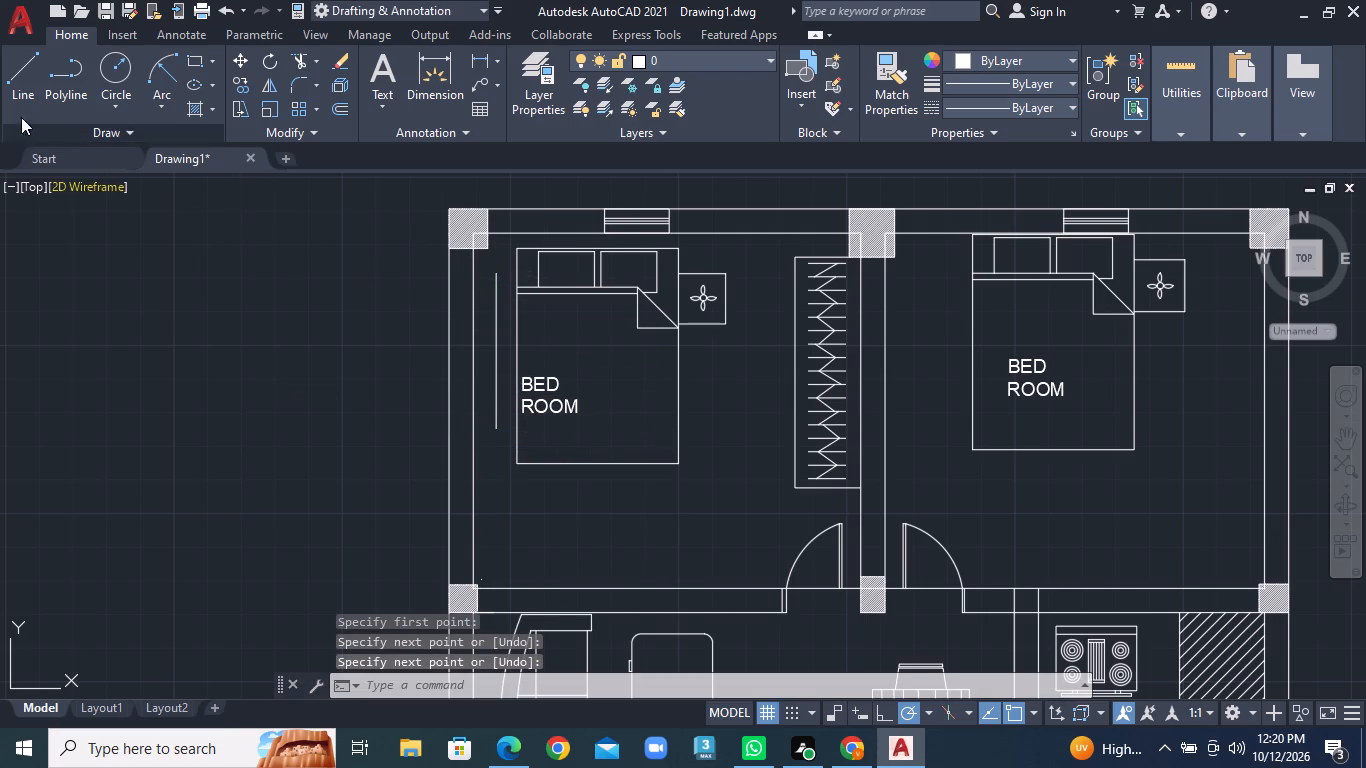
left_click(34, 89)
middle_click_drag(505, 509, 506, 460)
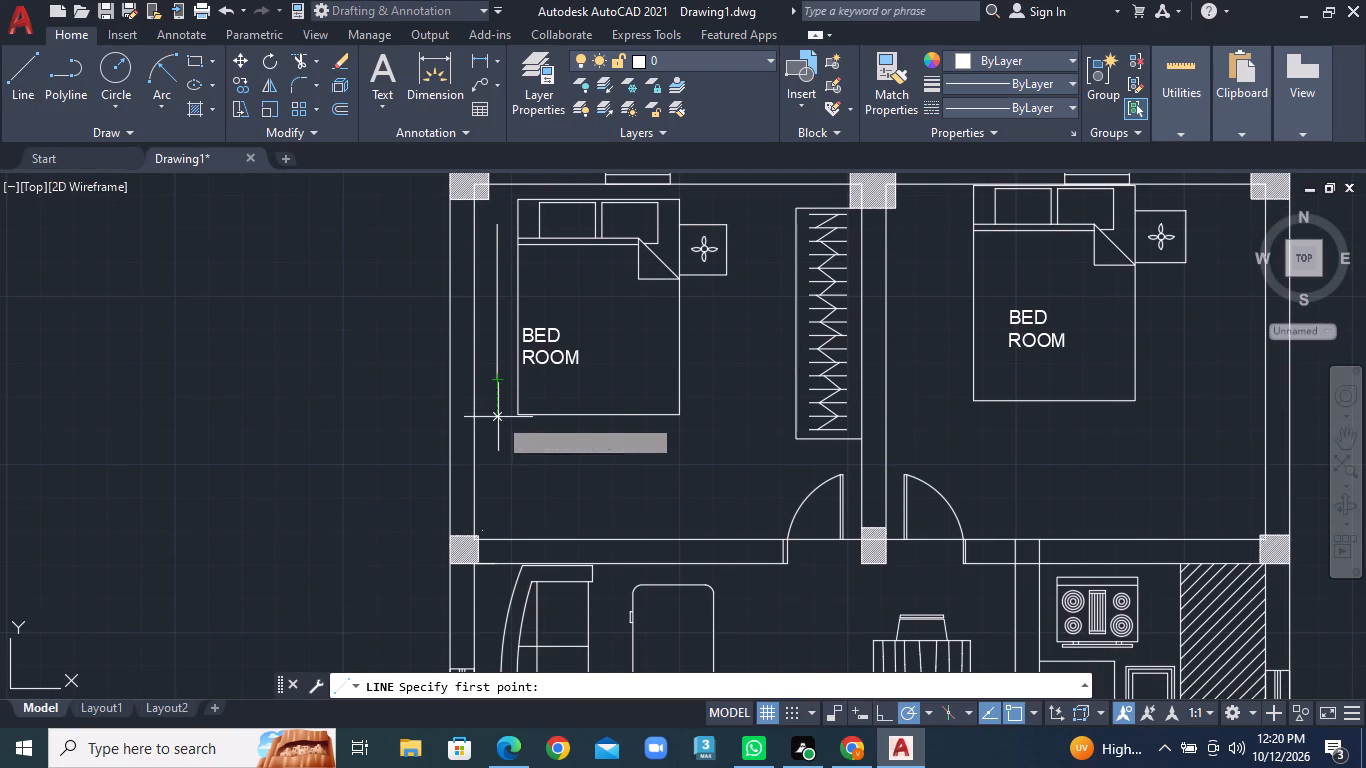
left_click(498, 417)
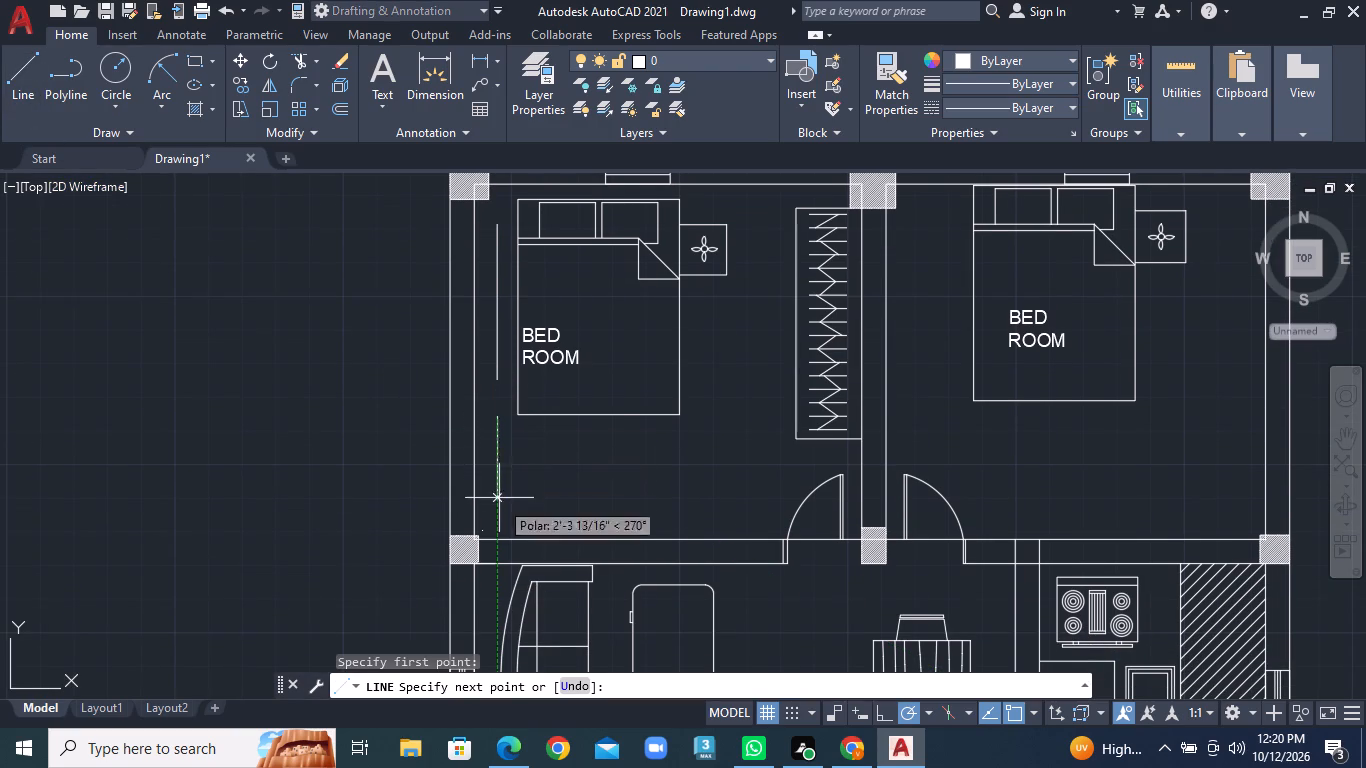
left_click(500, 525)
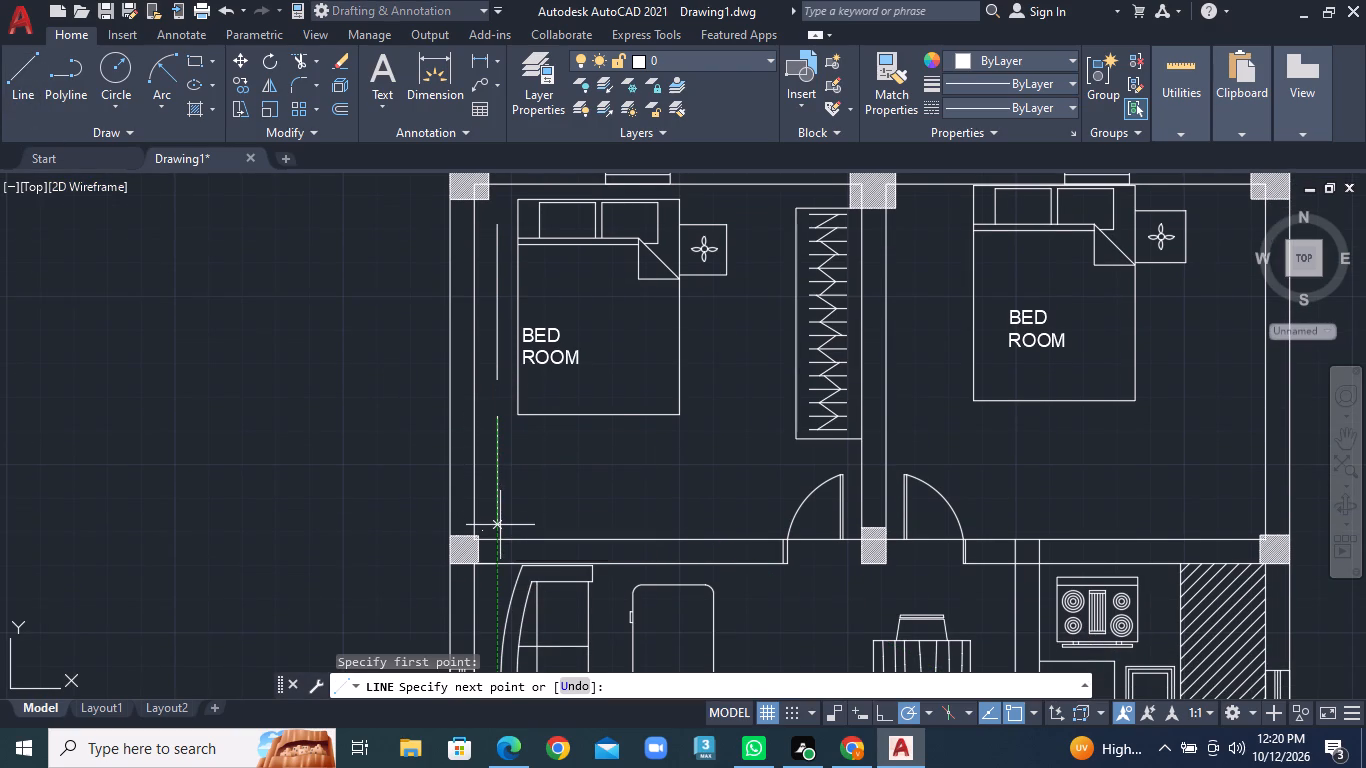
right_click(500, 525)
left_click(539, 305)
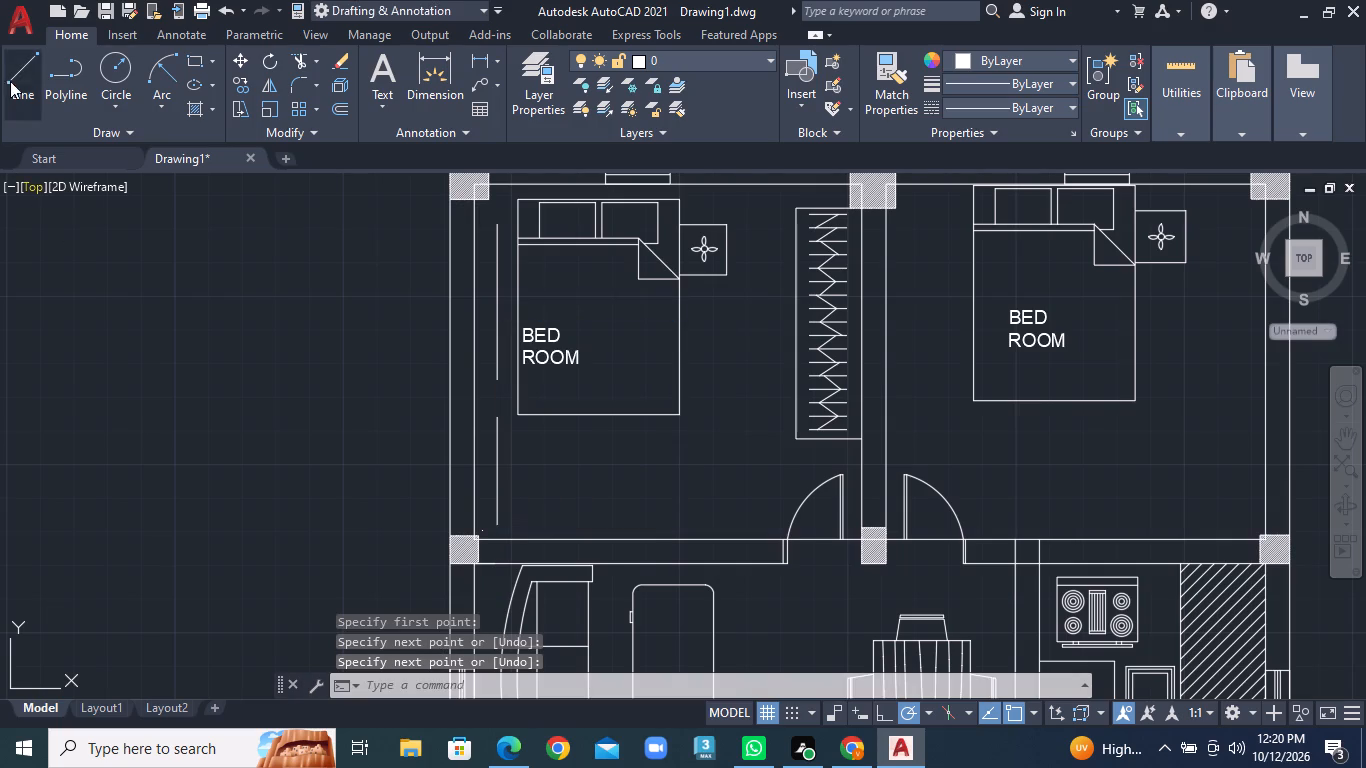
Draw two collinear horizontal line segments below the left bedroom's bed, starting at the vertical line, with a gap of about 1'-4" between them.
left_click(19, 78)
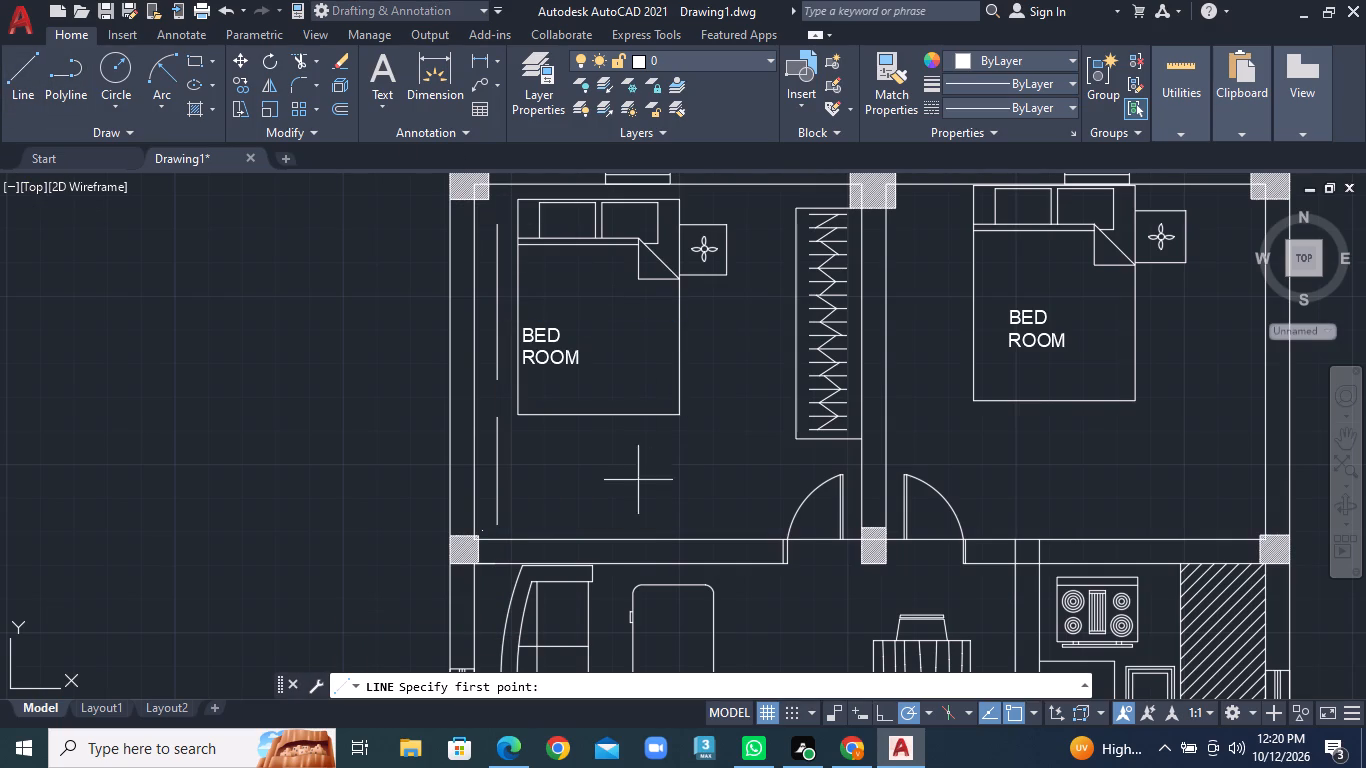
left_click(505, 490)
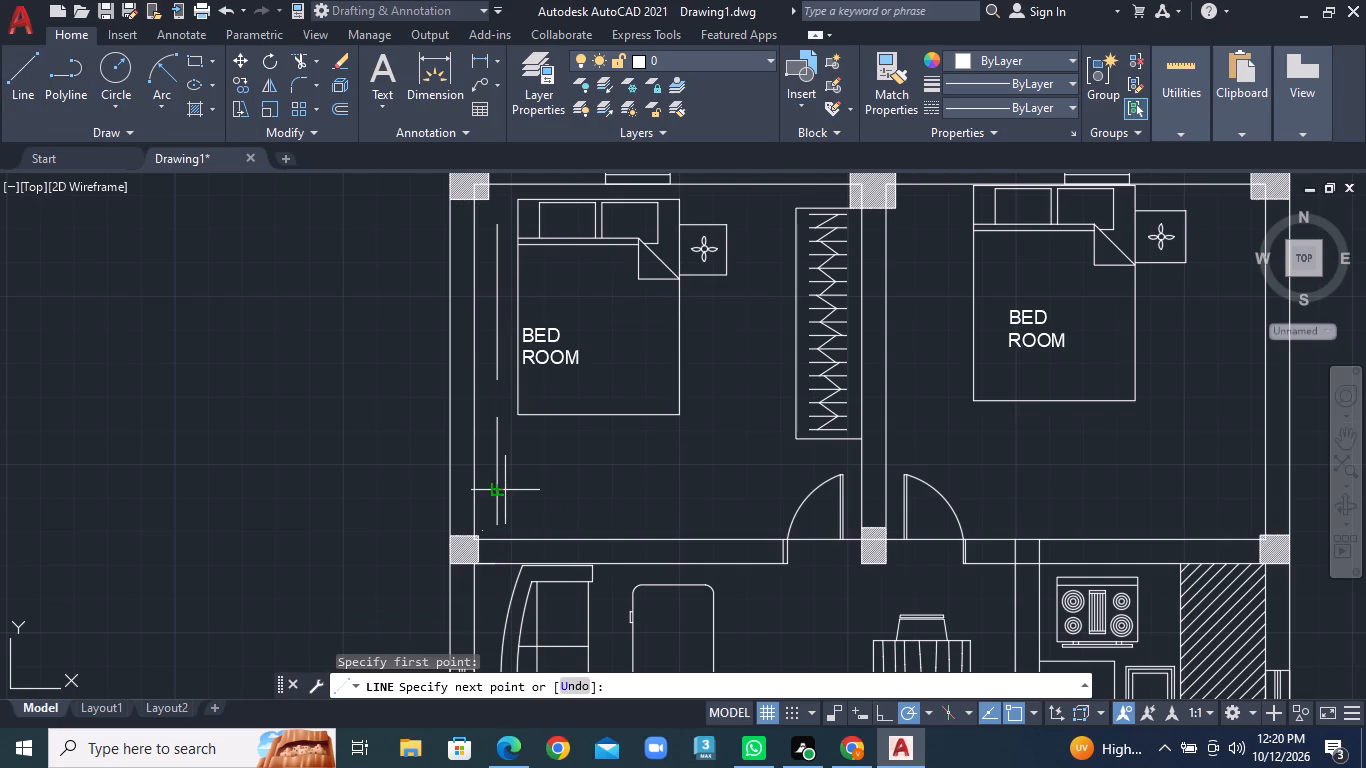
left_click(621, 497)
right_click(621, 497)
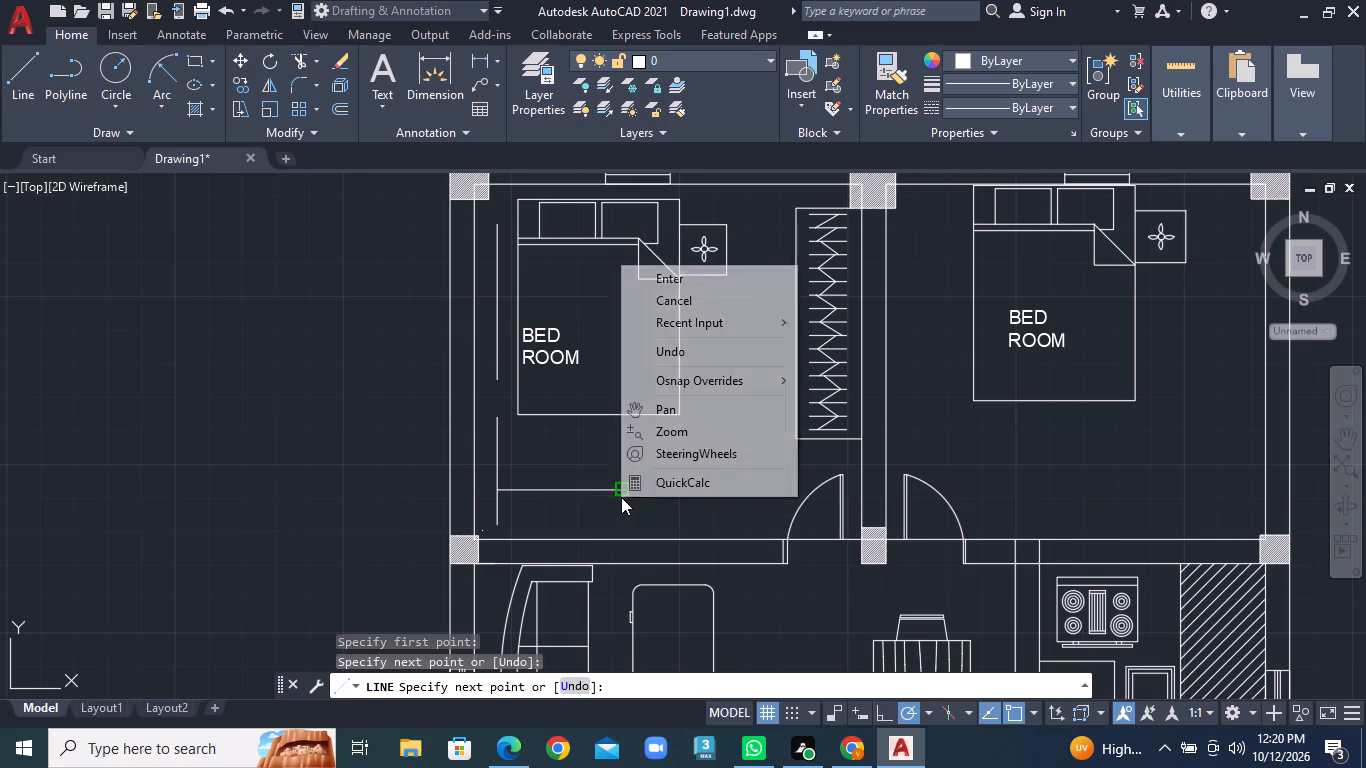
left_click(723, 276)
right_click(658, 496)
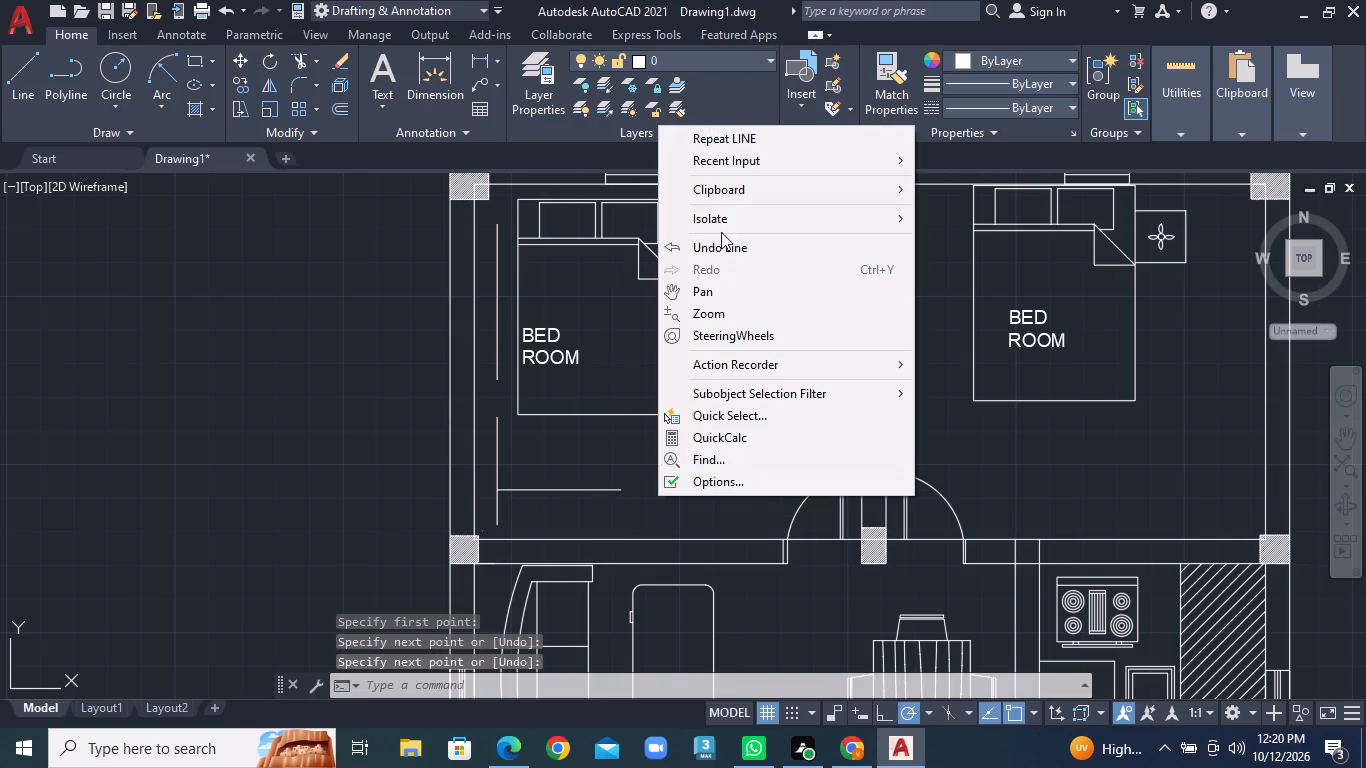
left_click(728, 135)
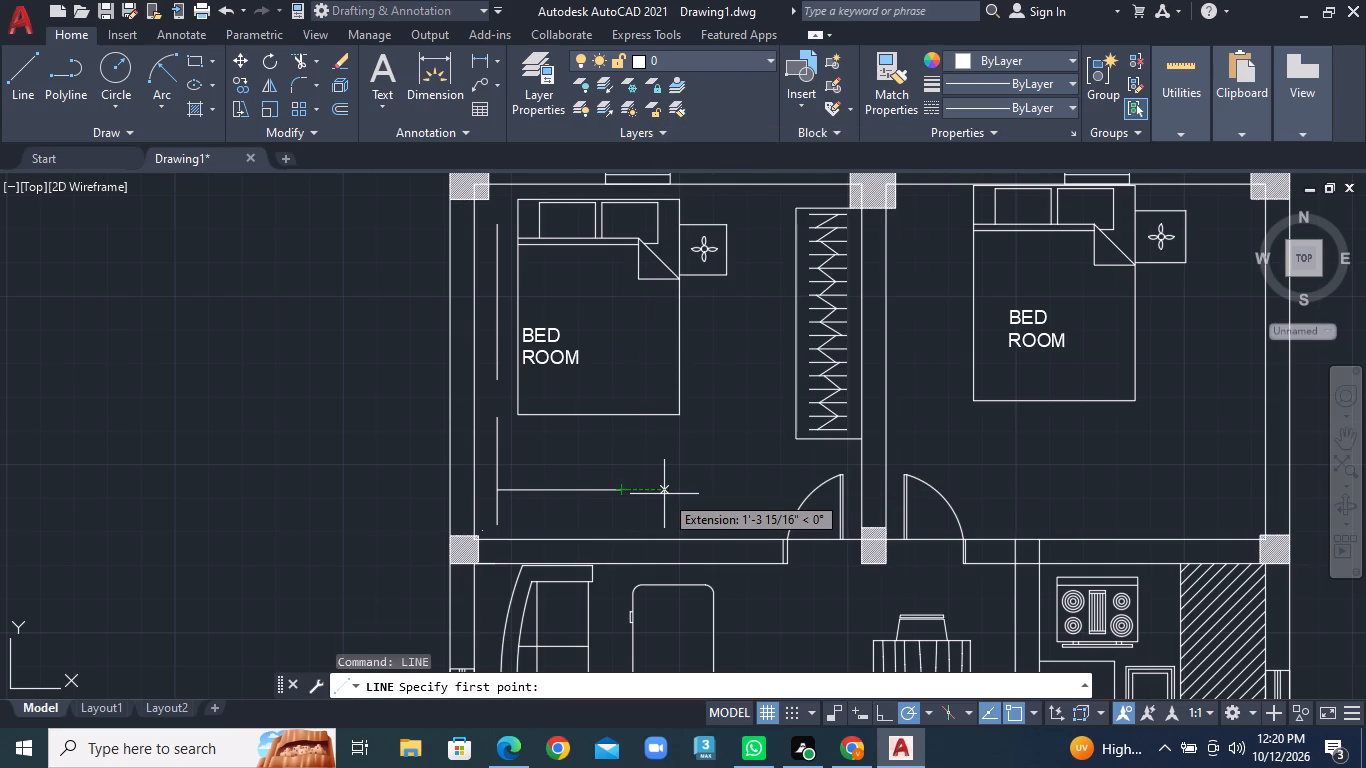
left_click(666, 494)
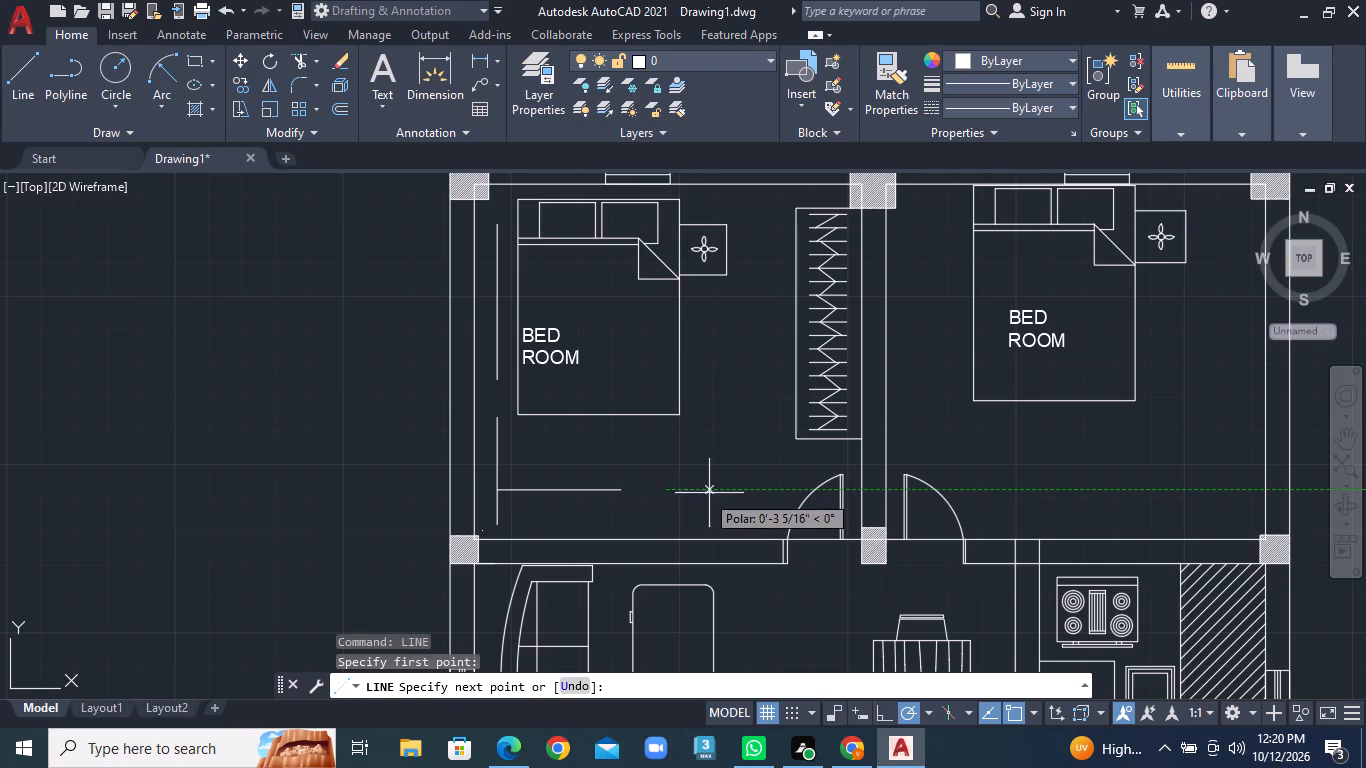
left_click(790, 498)
right_click(790, 498)
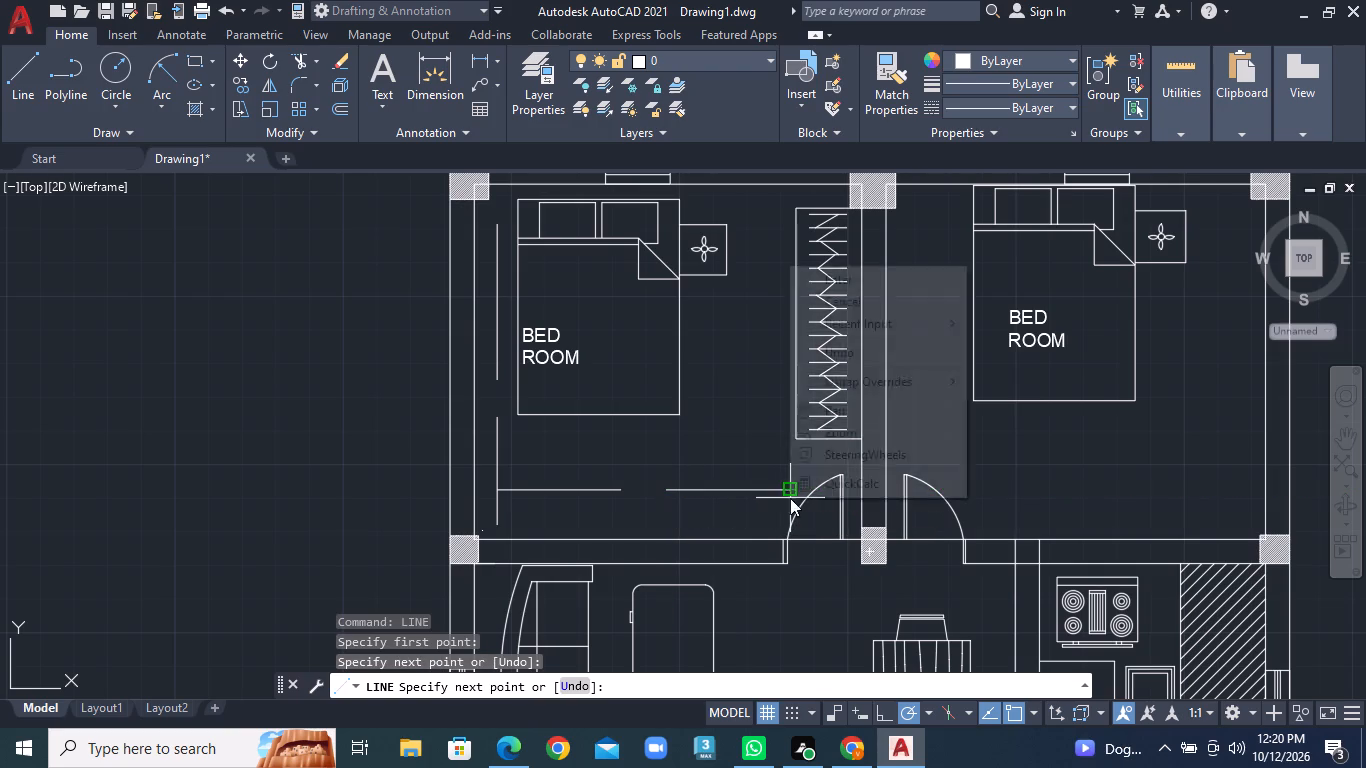
left_click(877, 288)
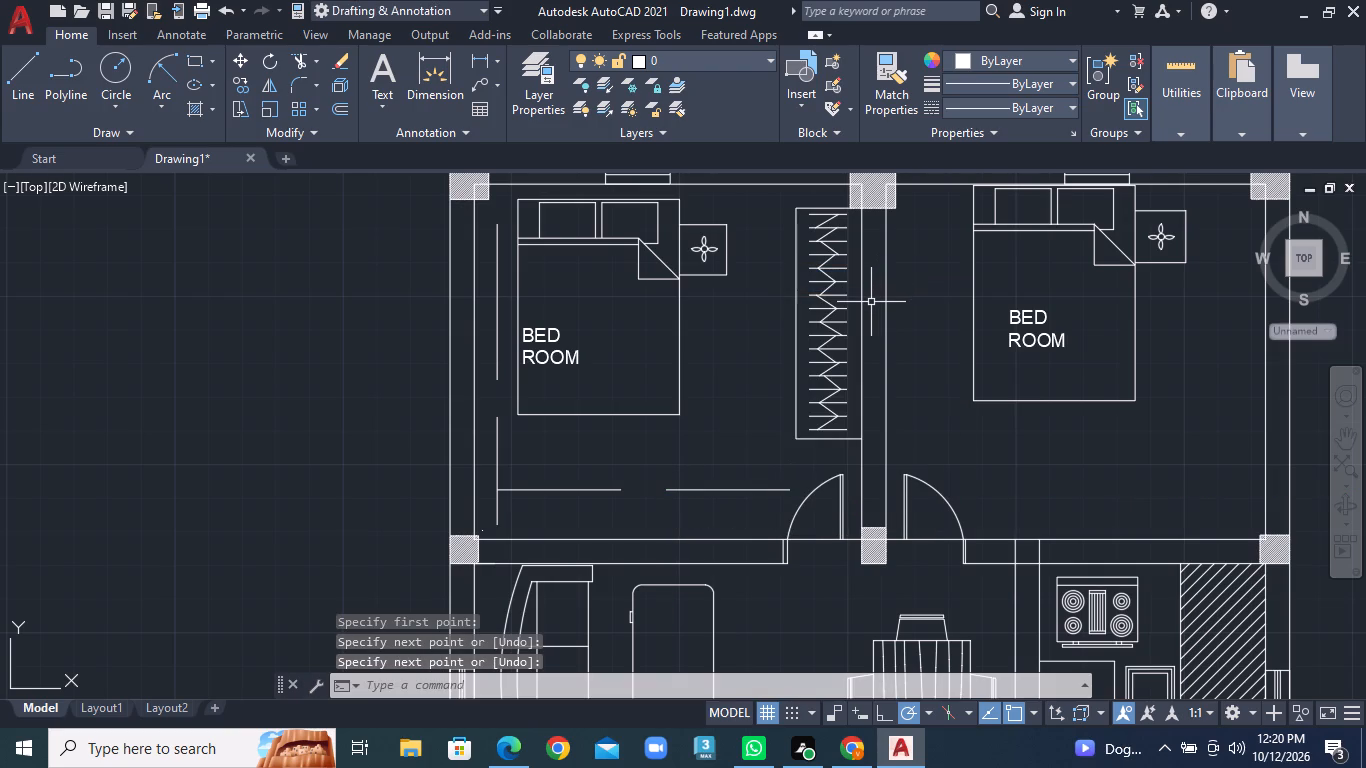
Draw an open arrowhead at the upper end of the left bedroom's vertical dimension line, using two slanted strokes about 2" long.
left_click(19, 78)
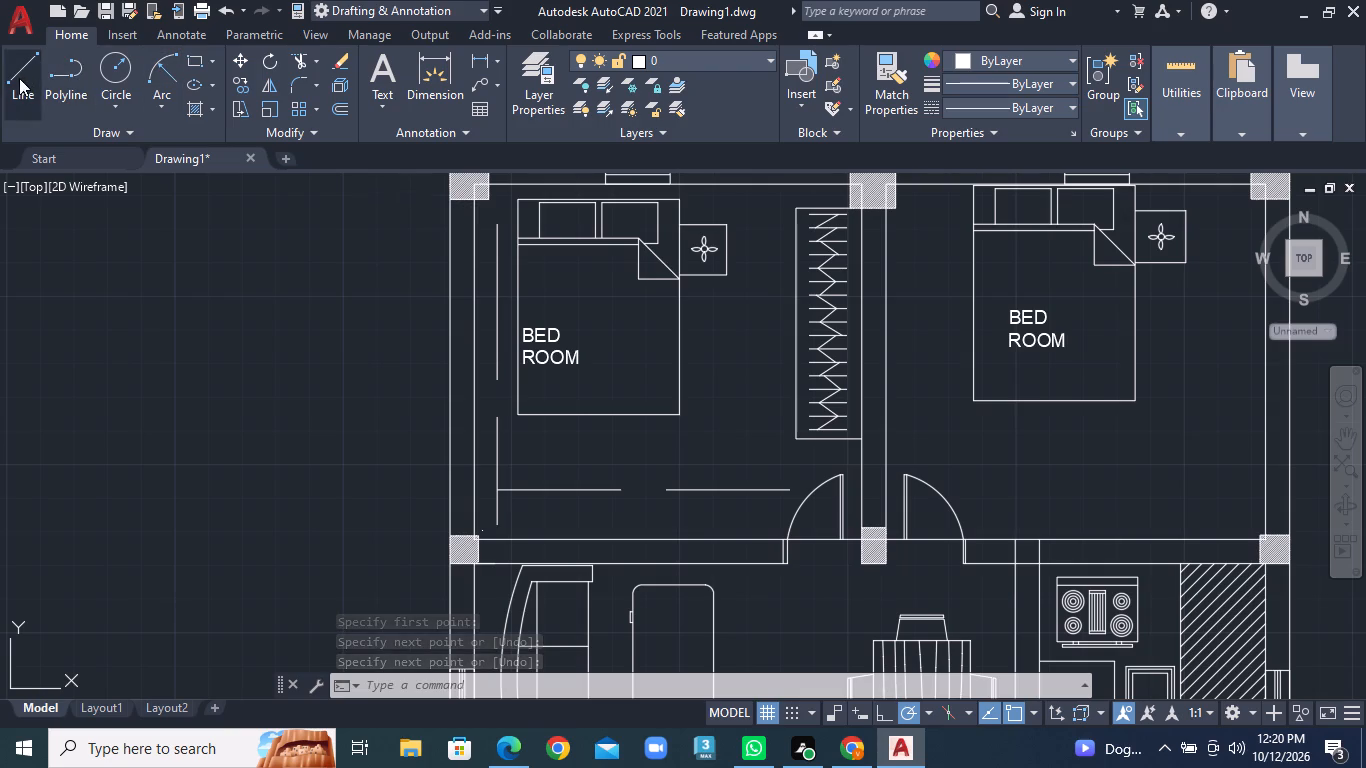
scroll(491, 201, "up", 2)
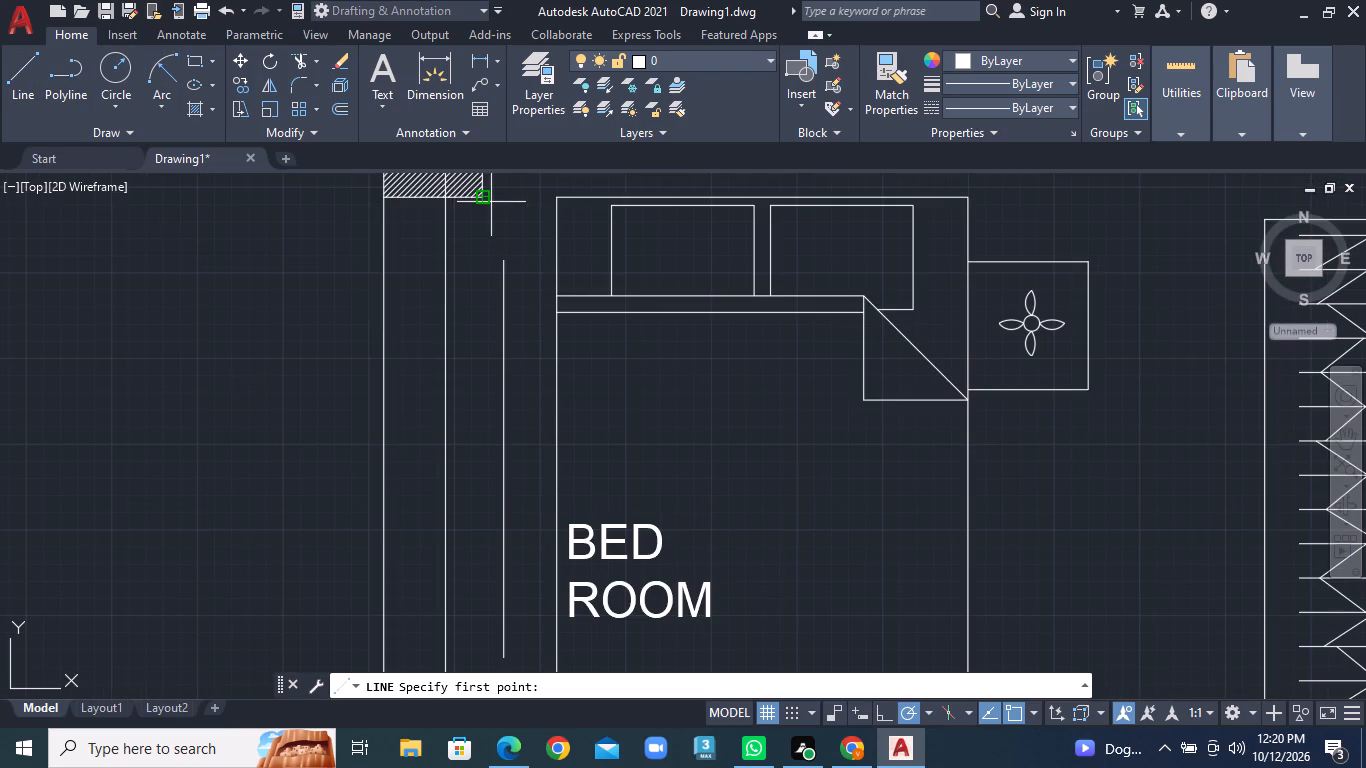
scroll(491, 203, "up", 2)
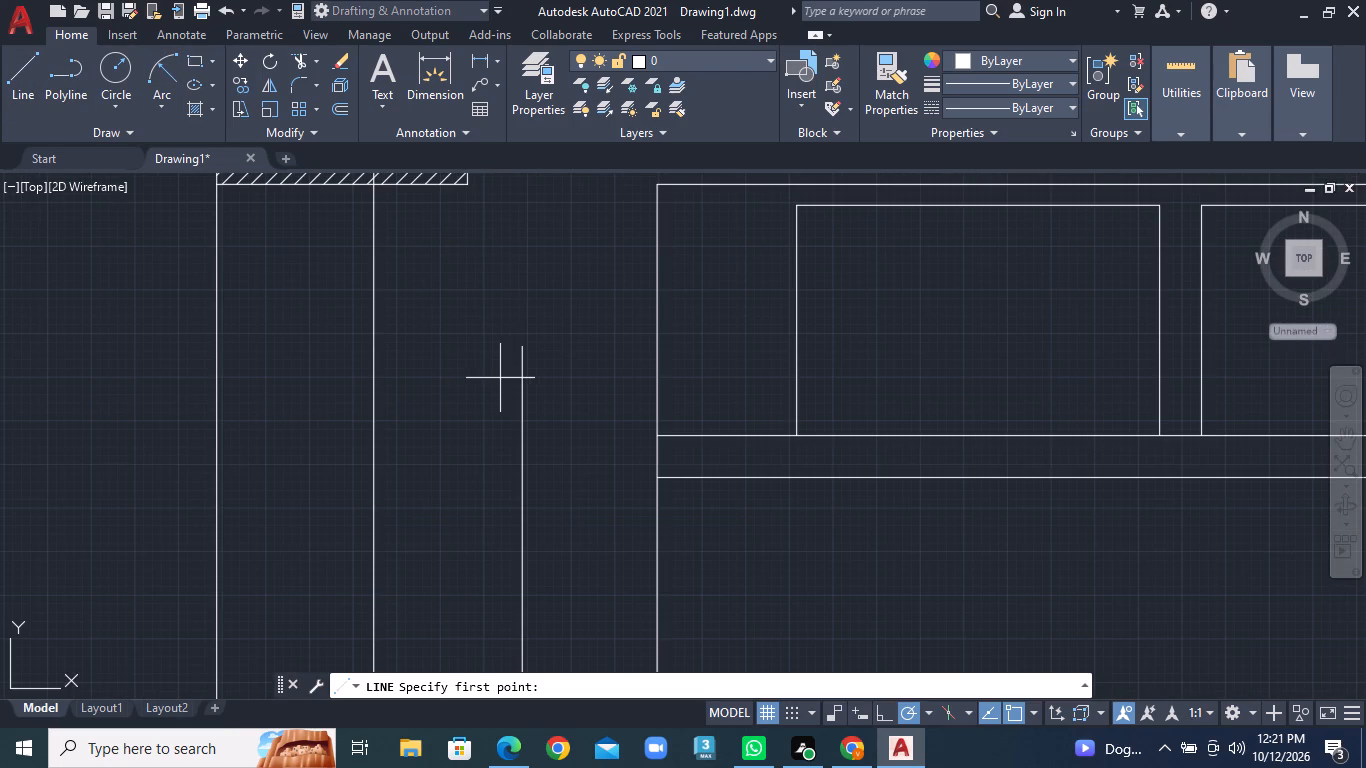
left_click(522, 351)
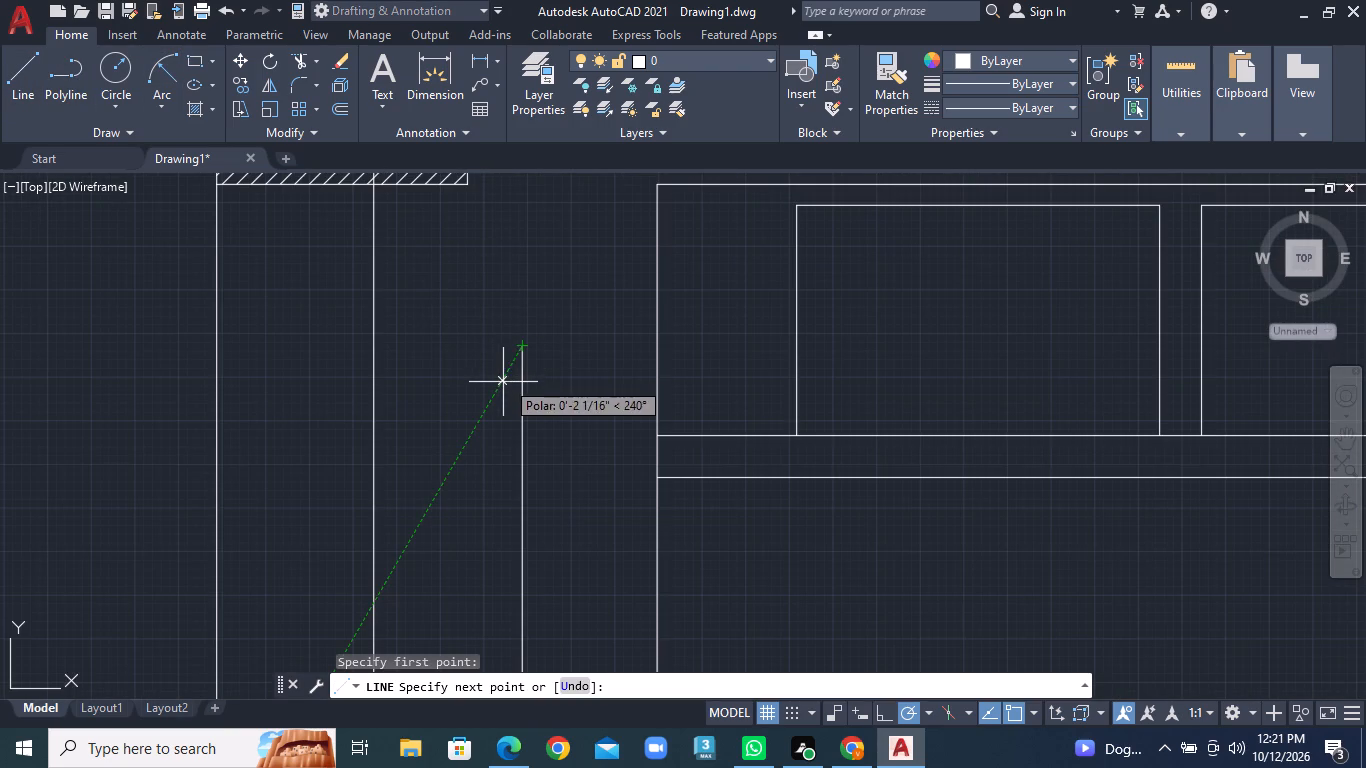
left_click(502, 384)
scroll(502, 384, "up", 1)
right_click(502, 384)
left_click(529, 391)
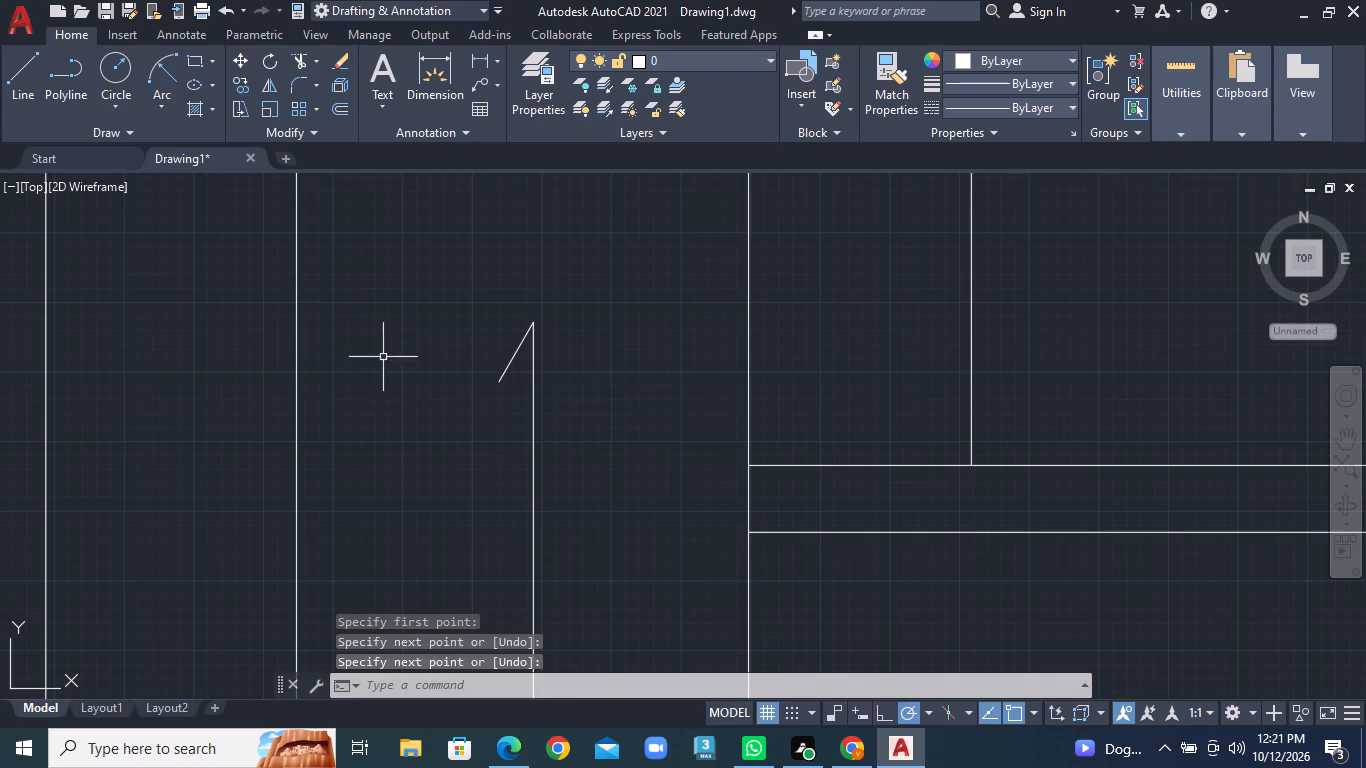
right_click(454, 353)
left_click(503, 365)
scroll(503, 365, "down", 1)
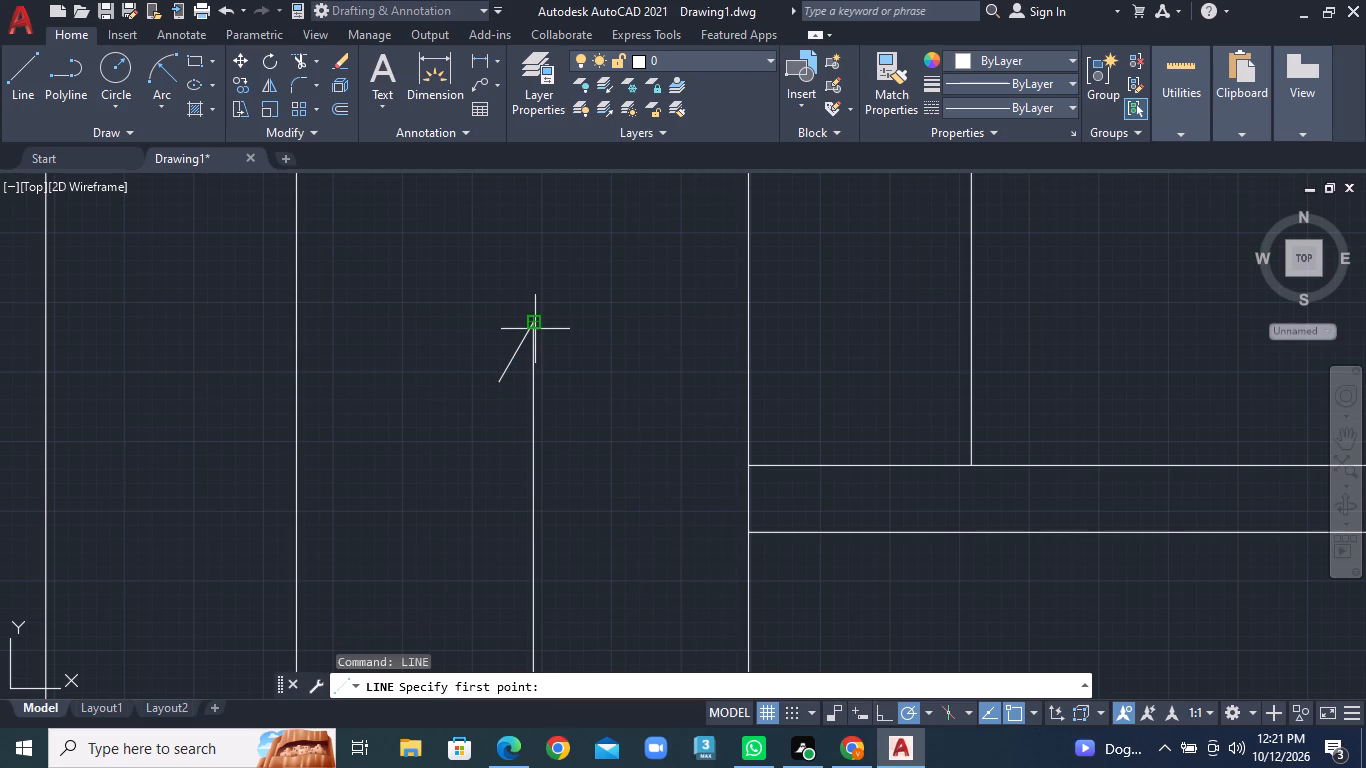
left_click(535, 329)
left_click(565, 380)
scroll(565, 380, "up", 1)
right_click(565, 380)
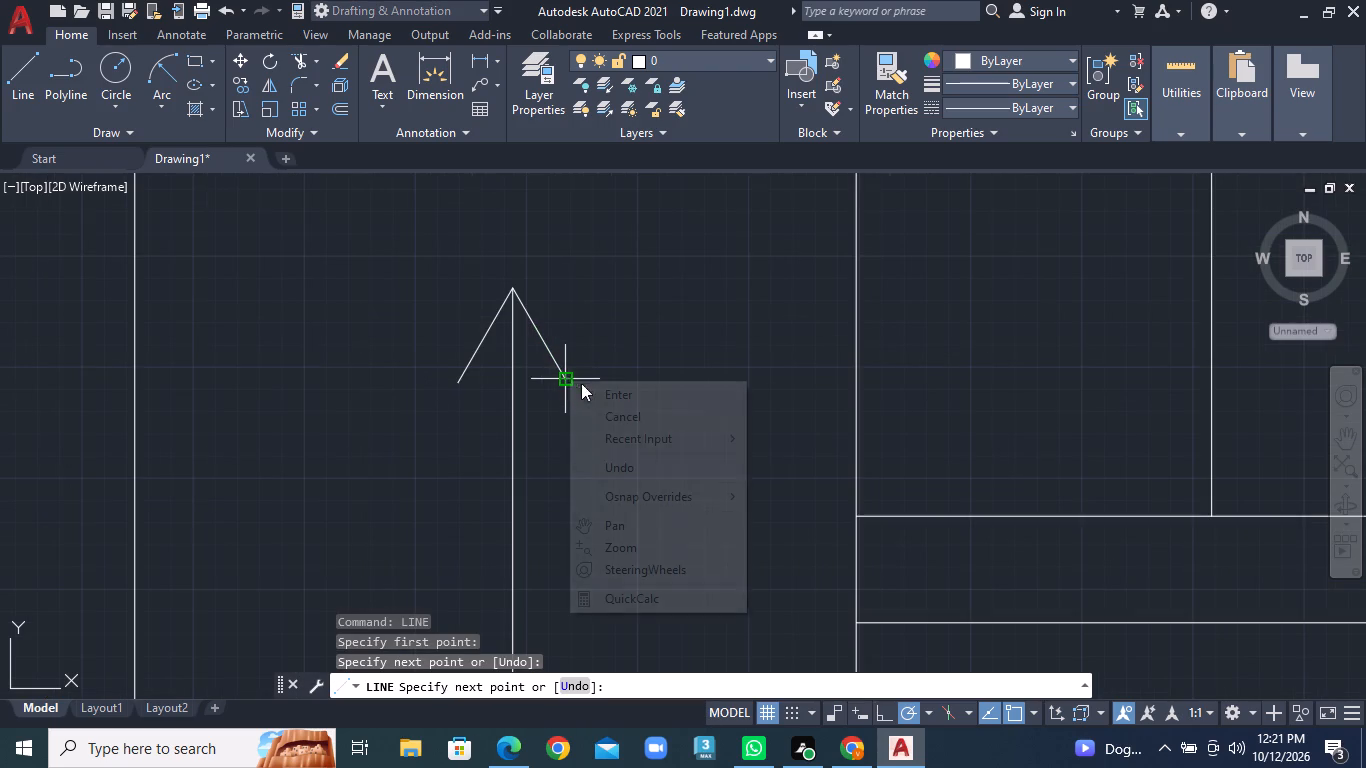
left_click(587, 385)
Draw an open arrowhead pointing down at the lower end of the left bedroom's vertical dimension line, using two short slanted lines.
scroll(582, 421, "down", 4)
middle_click_drag(634, 535, 687, 272)
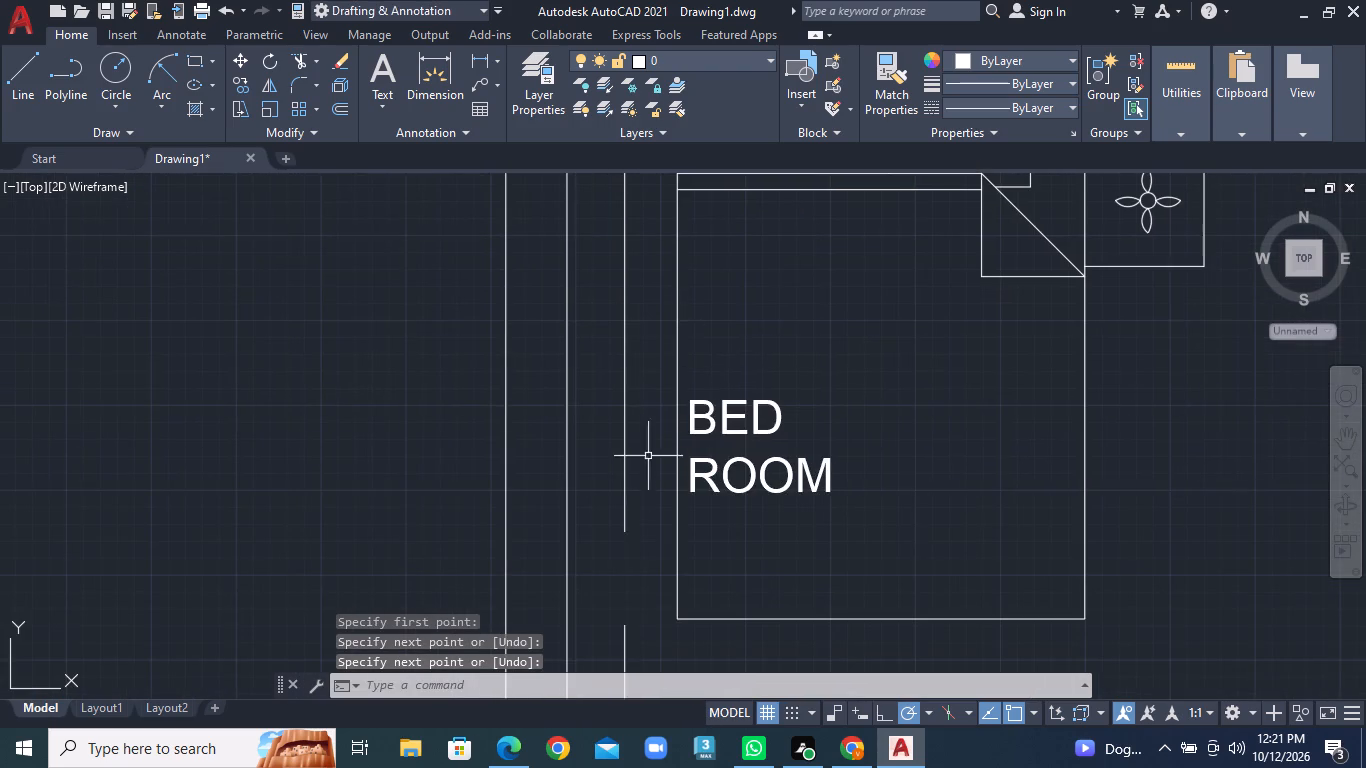
middle_click_drag(643, 580, 614, 329)
middle_click_drag(623, 530, 616, 307)
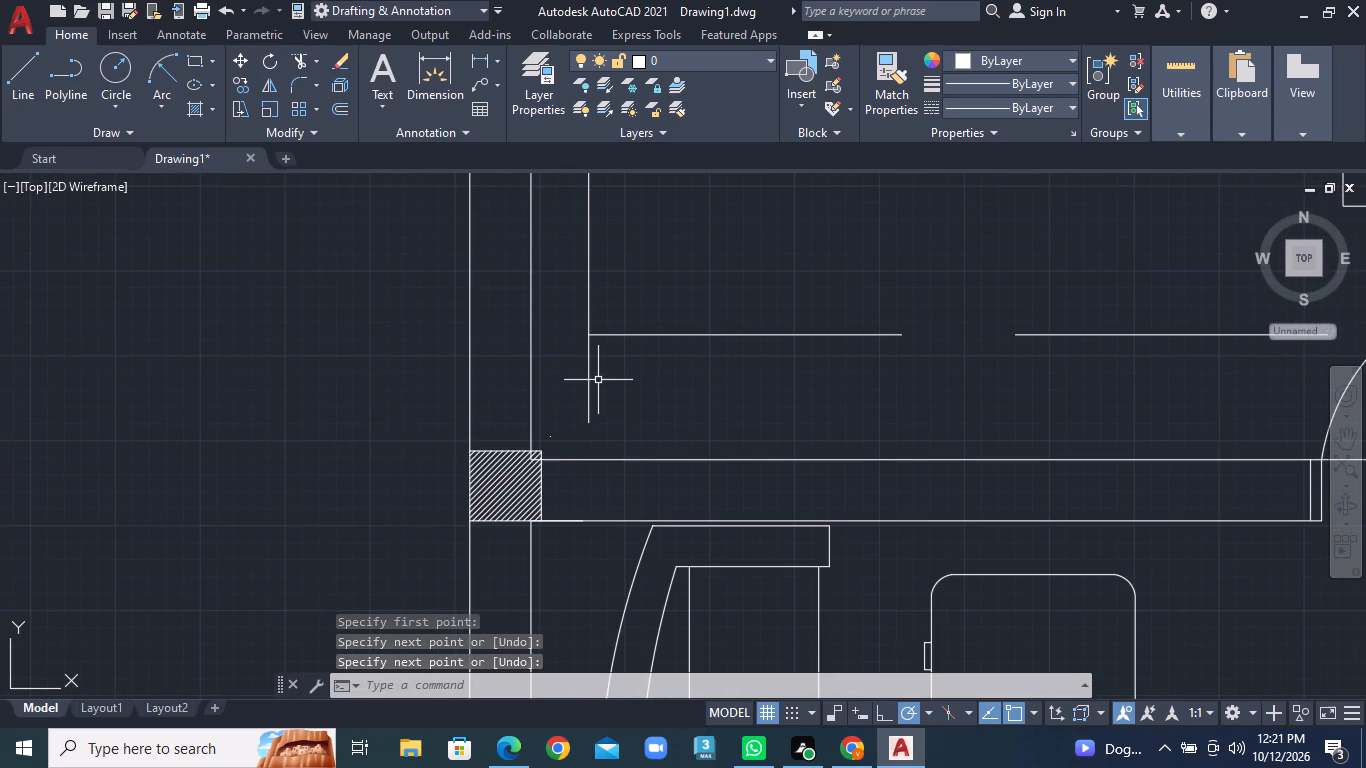
scroll(586, 387, "up", 1)
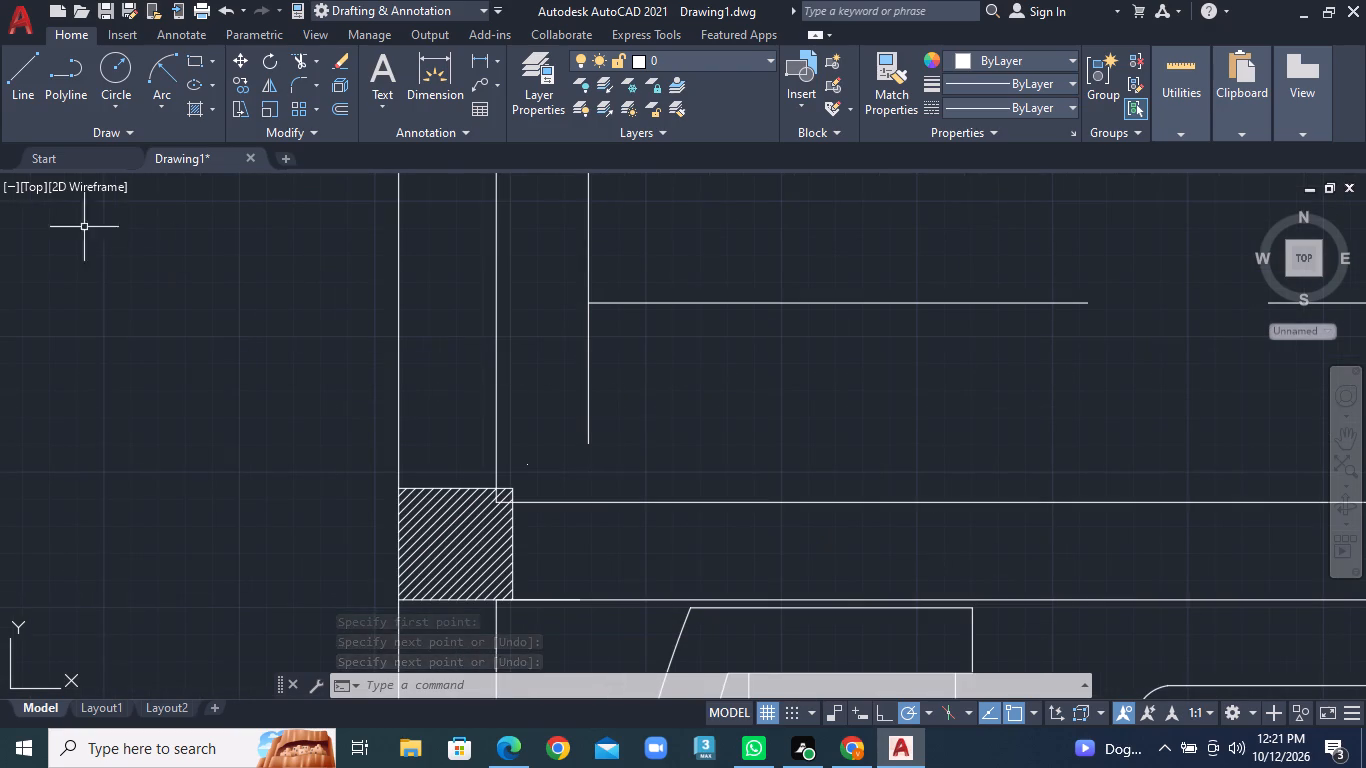
left_click(7, 86)
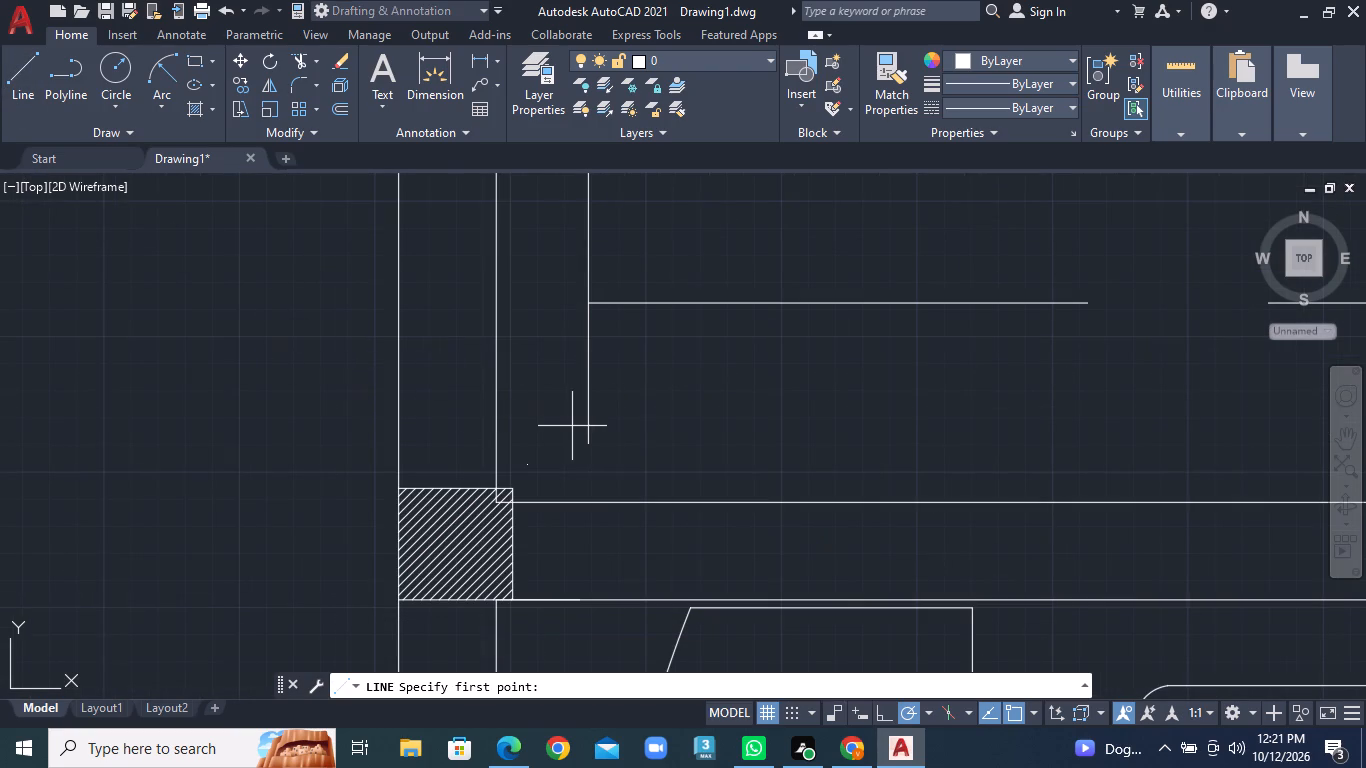
left_click(573, 415)
left_click(592, 445)
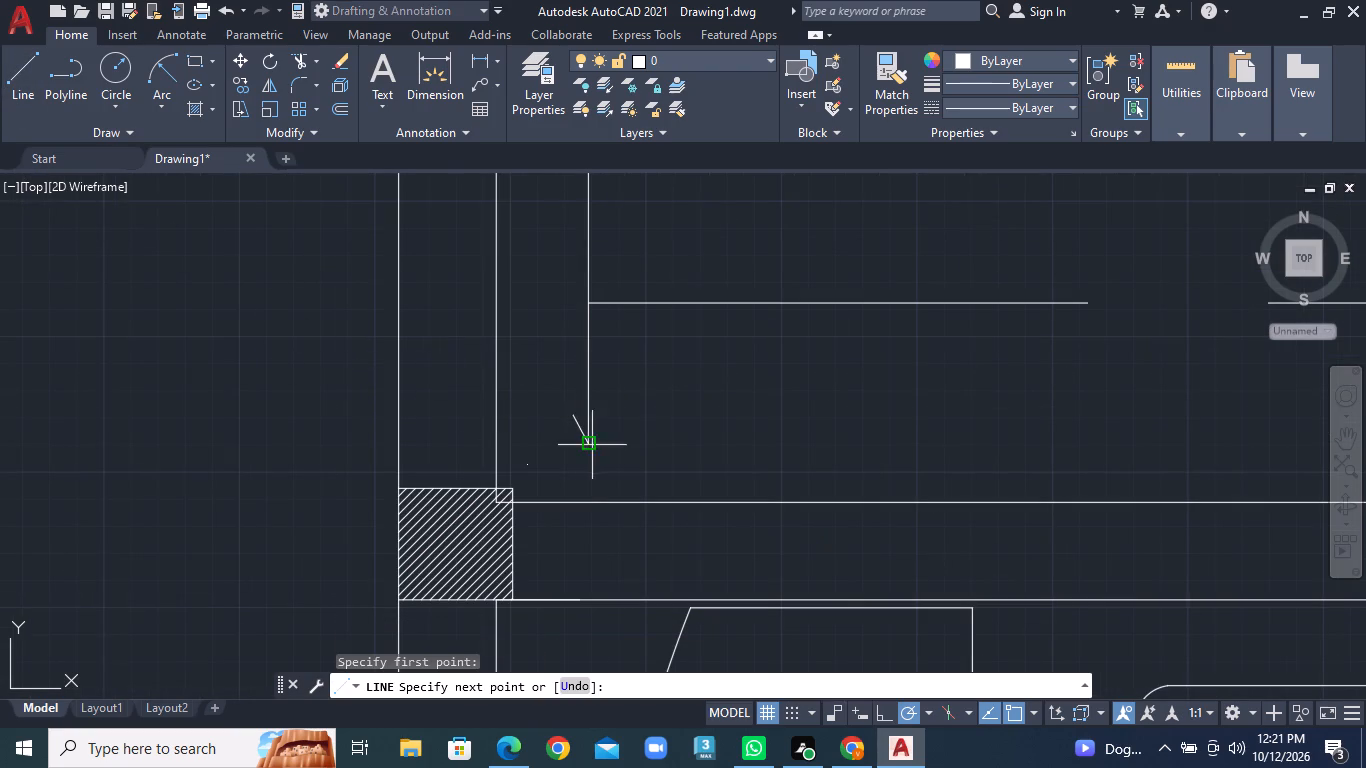
right_click(592, 445)
left_click(626, 452)
right_click(627, 450)
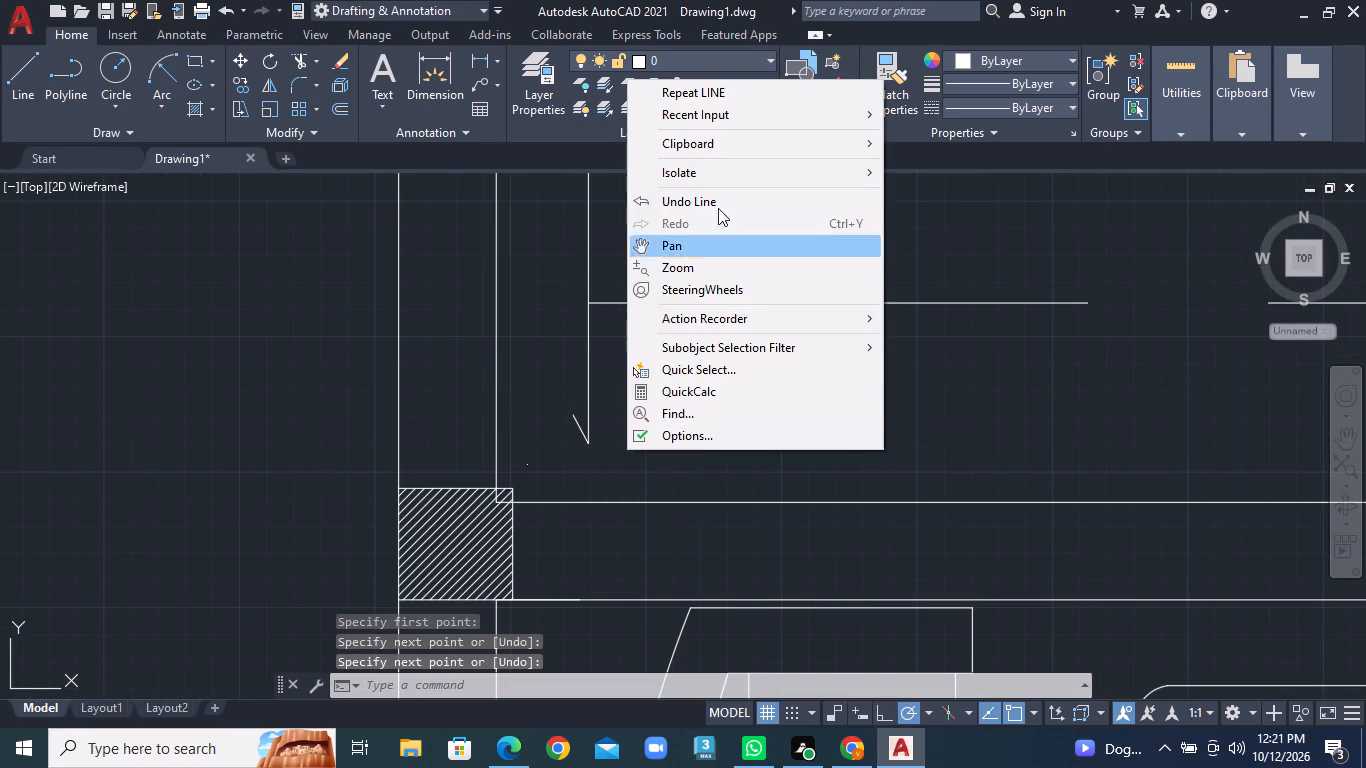
left_click(720, 87)
scroll(570, 402, "up", 2)
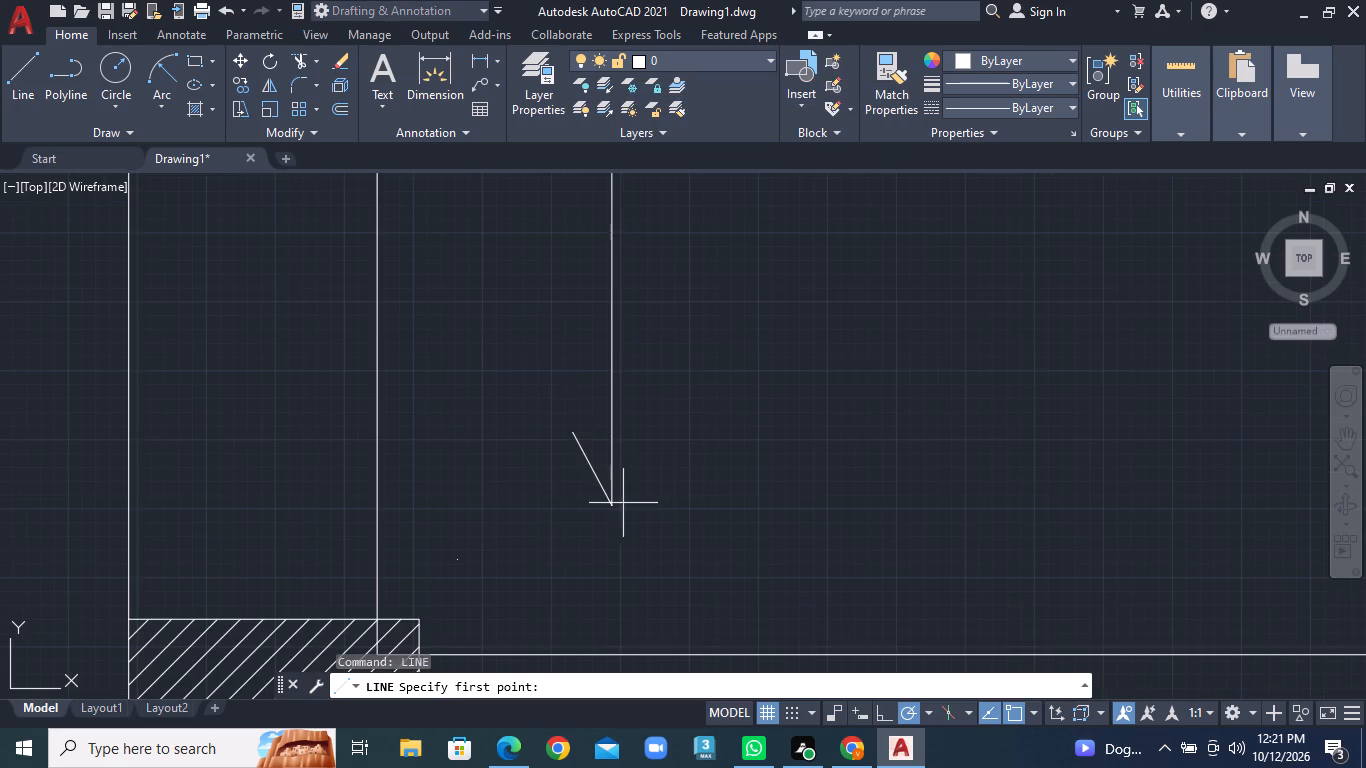
left_click(615, 503)
left_click(649, 432)
scroll(649, 432, "up", 1)
right_click(649, 432)
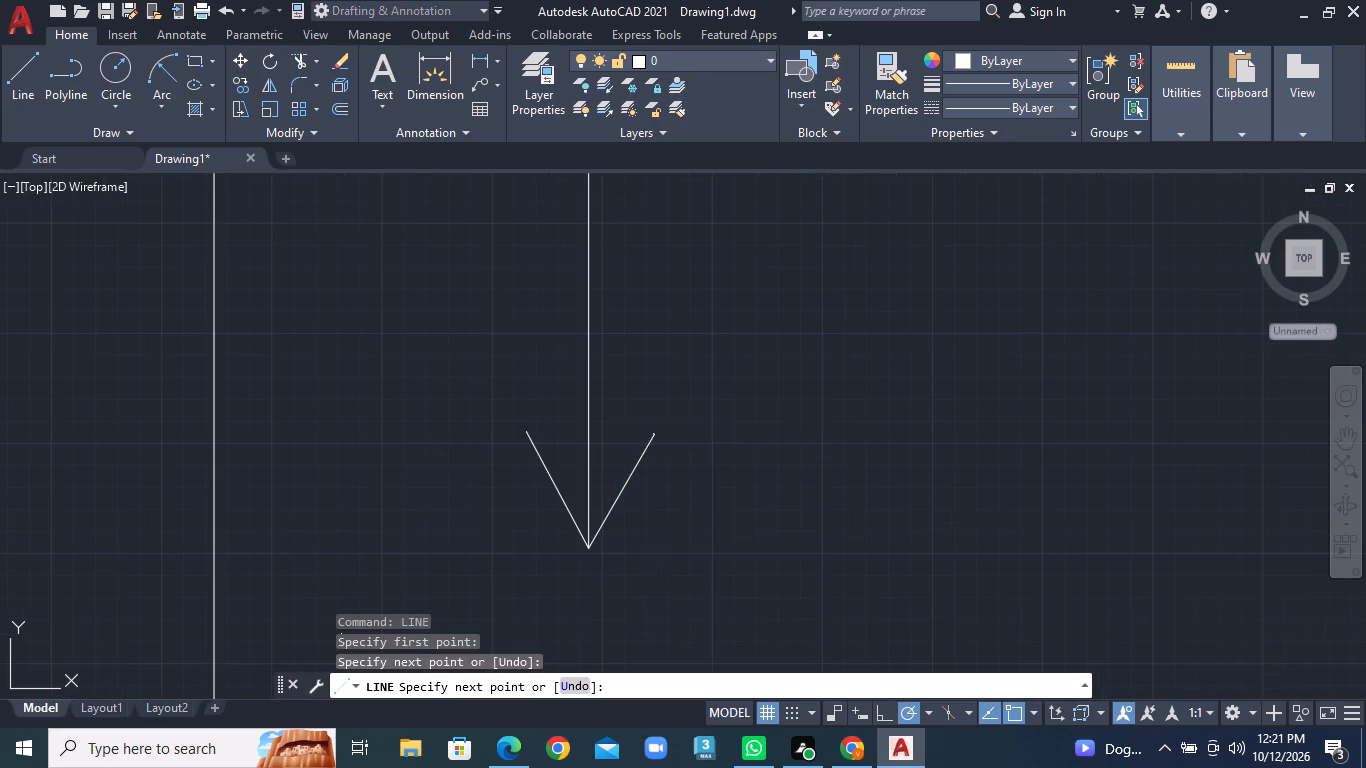
left_click(671, 448)
Draw an open arrowhead where the left bedroom's horizontal dimension line meets the vertical one, pointing toward the outer wall.
scroll(671, 448, "down", 4)
middle_click_drag(741, 352, 613, 563)
left_click(20, 78)
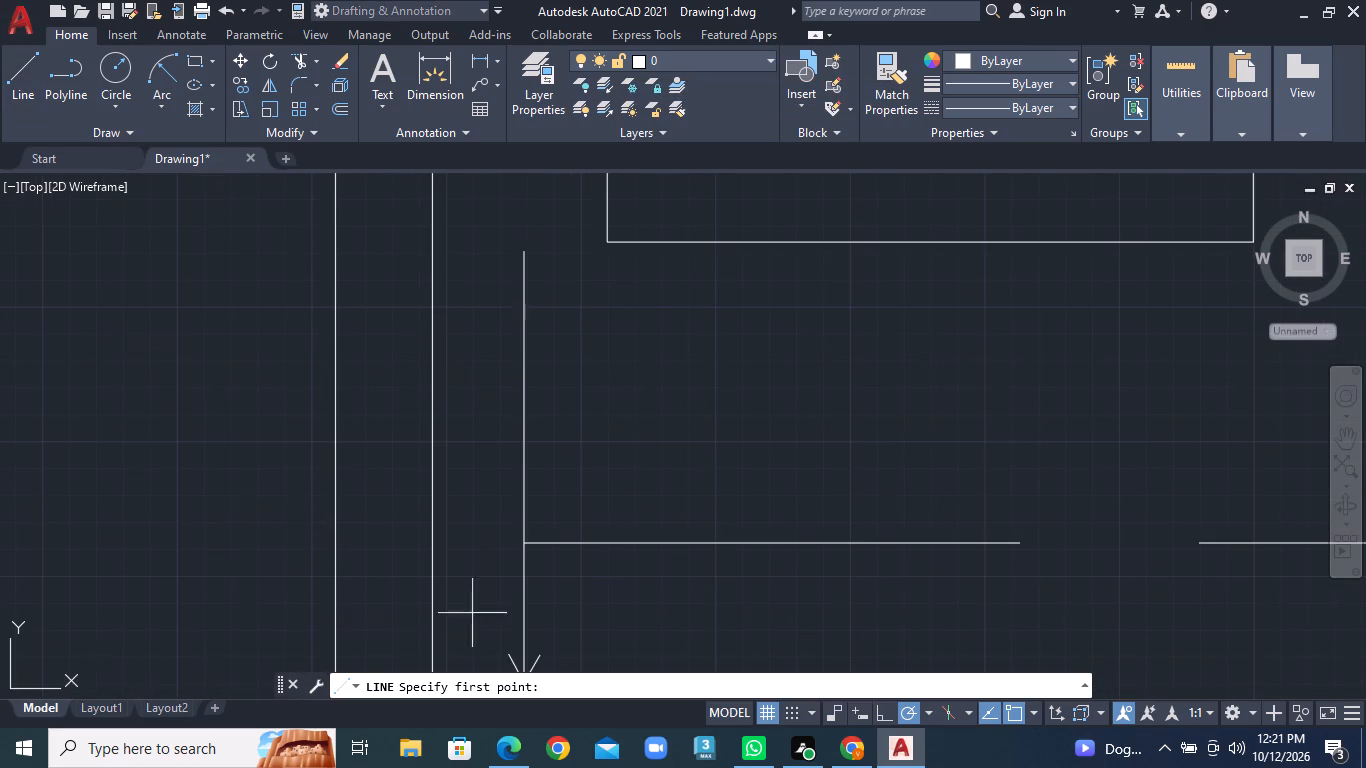
scroll(540, 574, "up", 2)
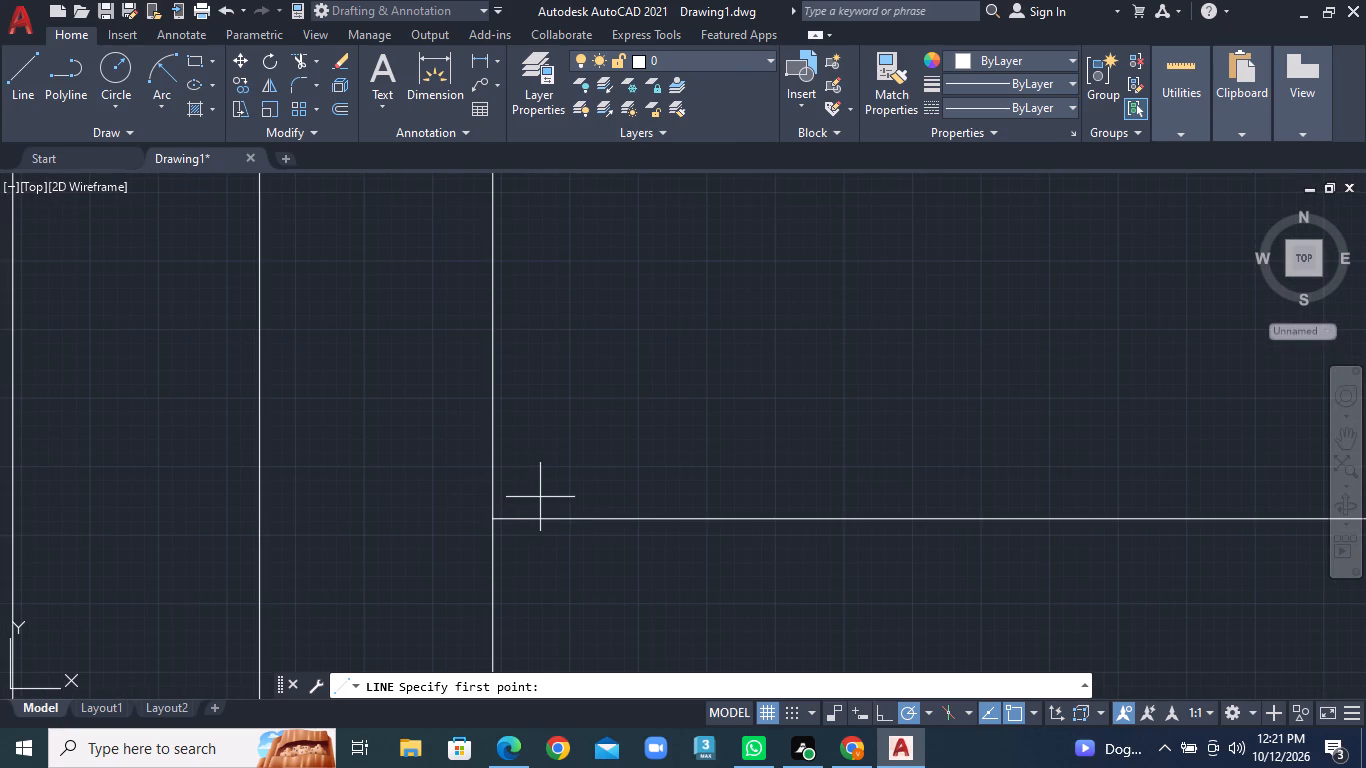
left_click(540, 497)
left_click(491, 519)
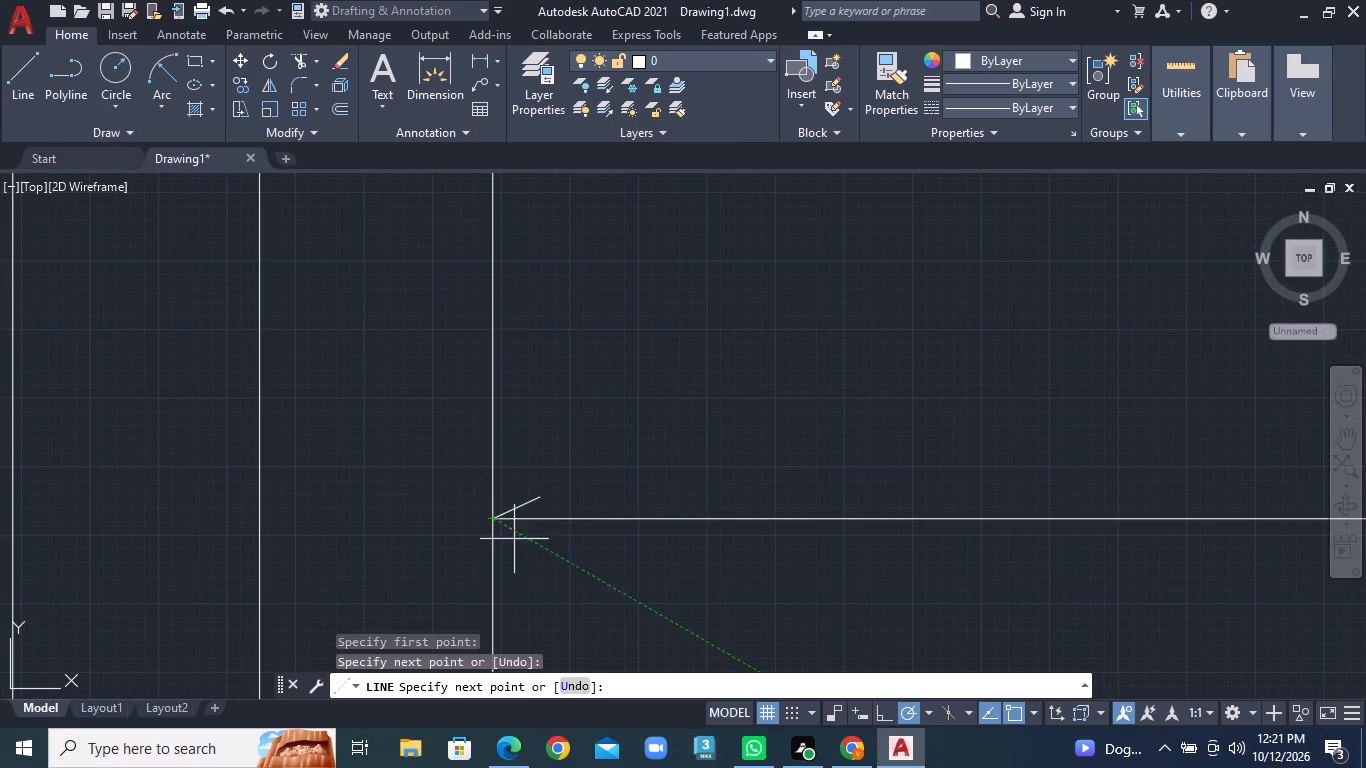
left_click(532, 553)
right_click(532, 553)
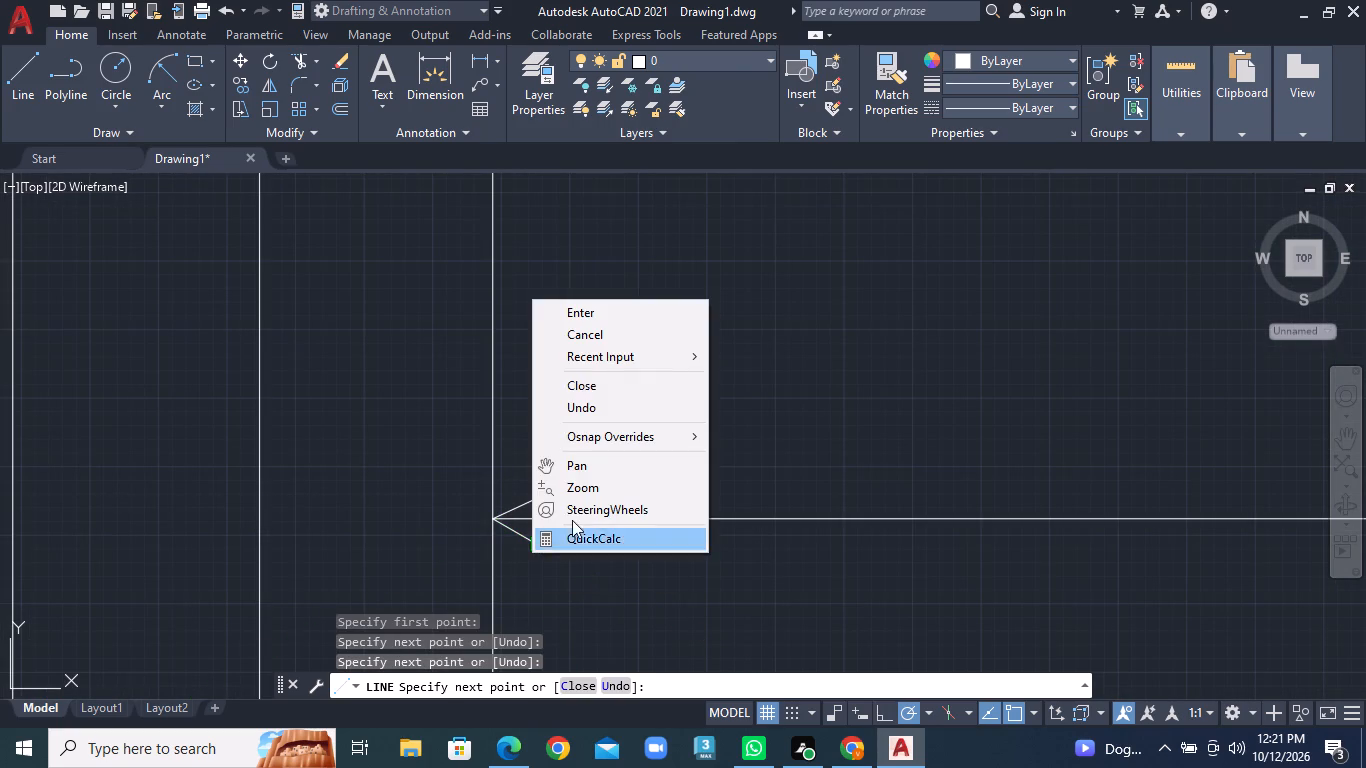
left_click(626, 309)
Draw an open arrowhead with strokes about 2" long at the door end of the left bedroom's horizontal dimension line.
left_click(10, 71)
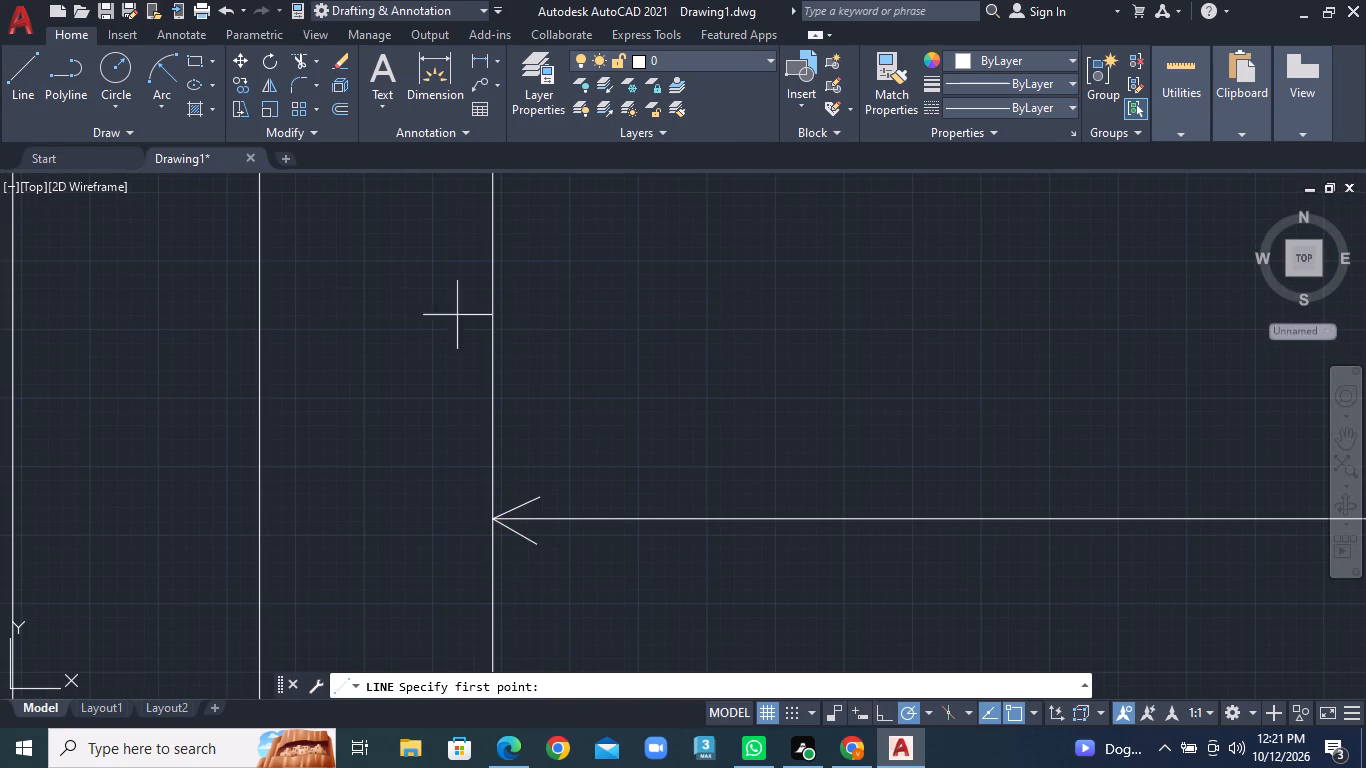
scroll(584, 376, "down", 1)
scroll(783, 483, "down", 3)
middle_click_drag(852, 502, 307, 537)
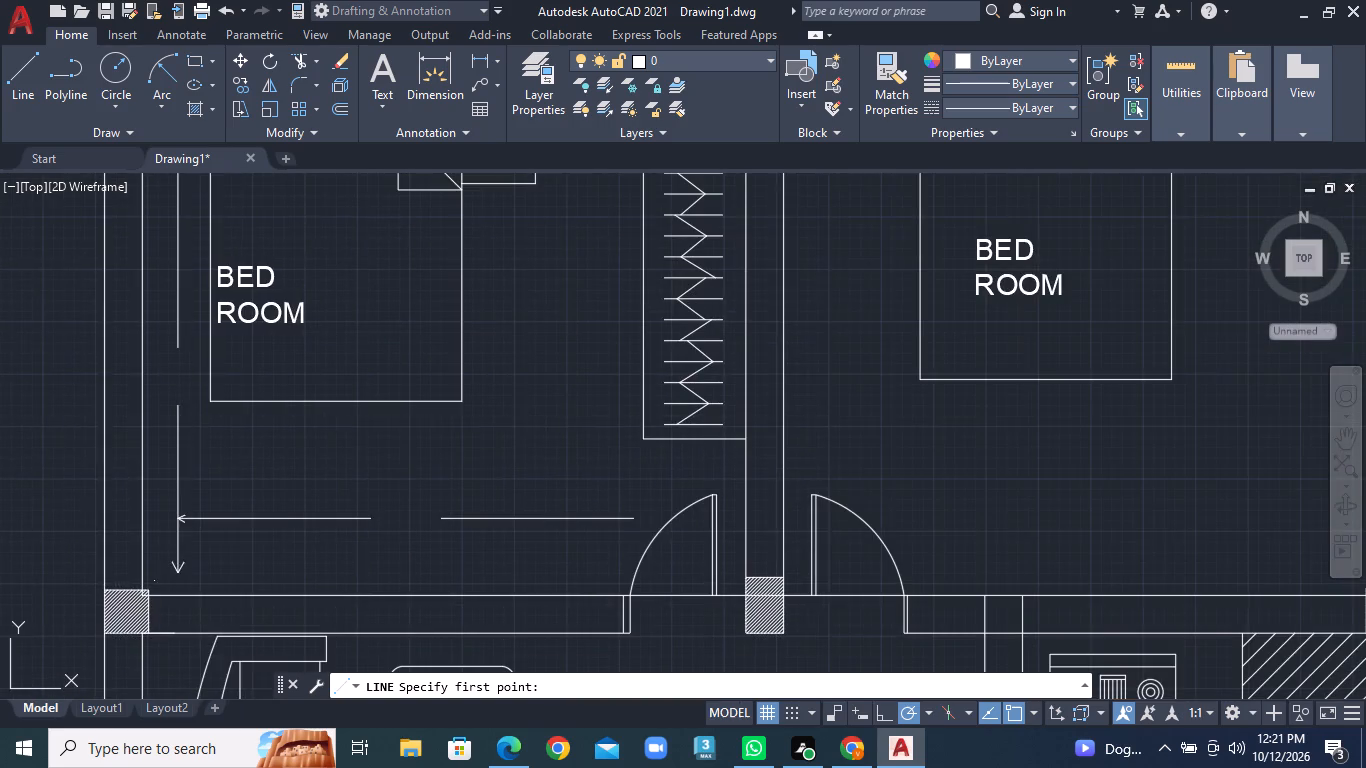
scroll(671, 528, "up", 3)
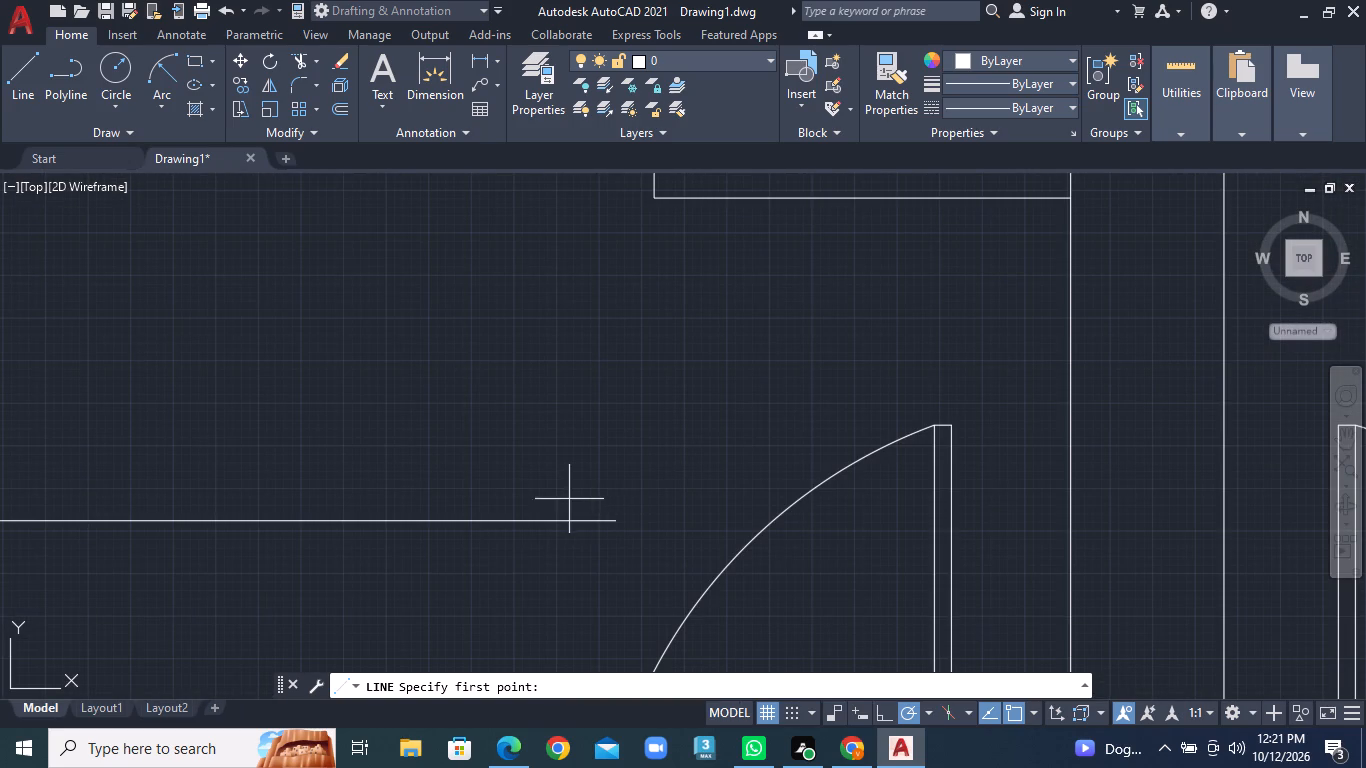
left_click(580, 504)
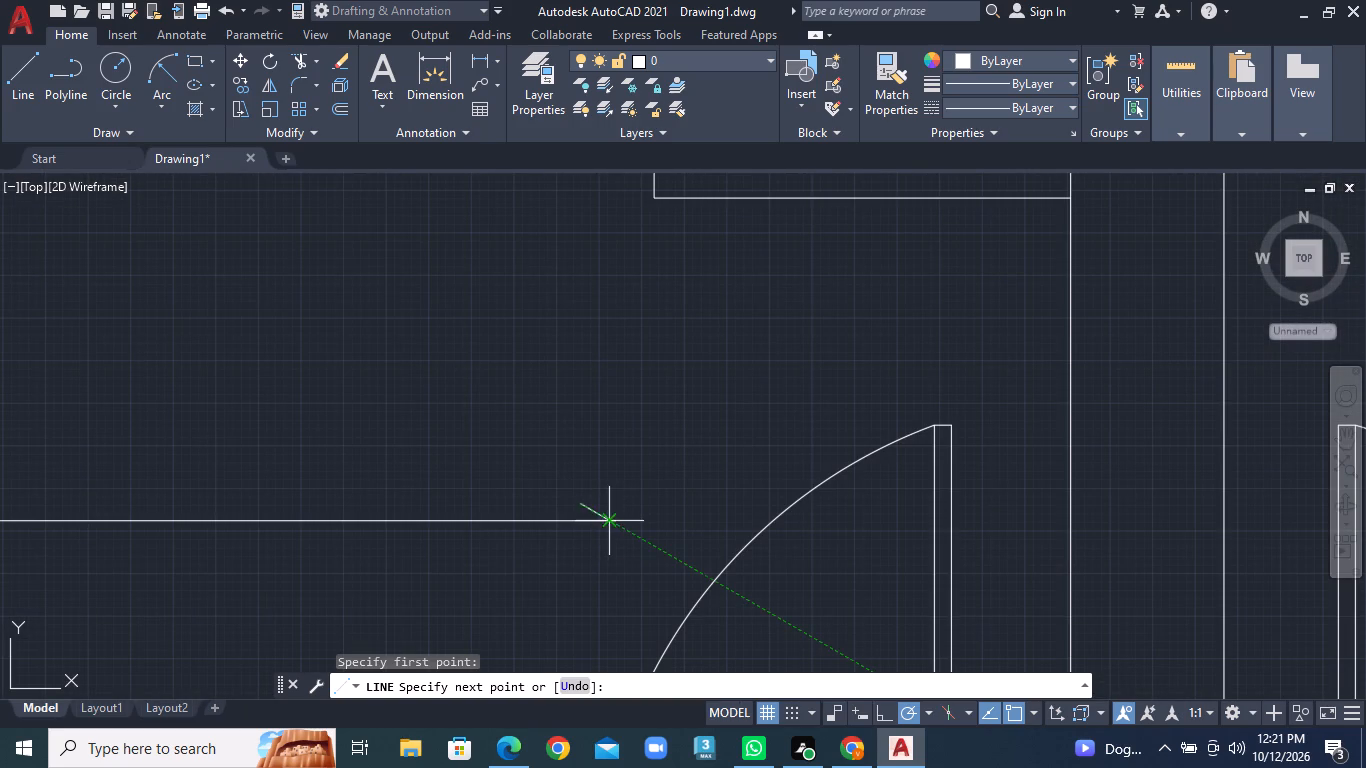
left_click(623, 528)
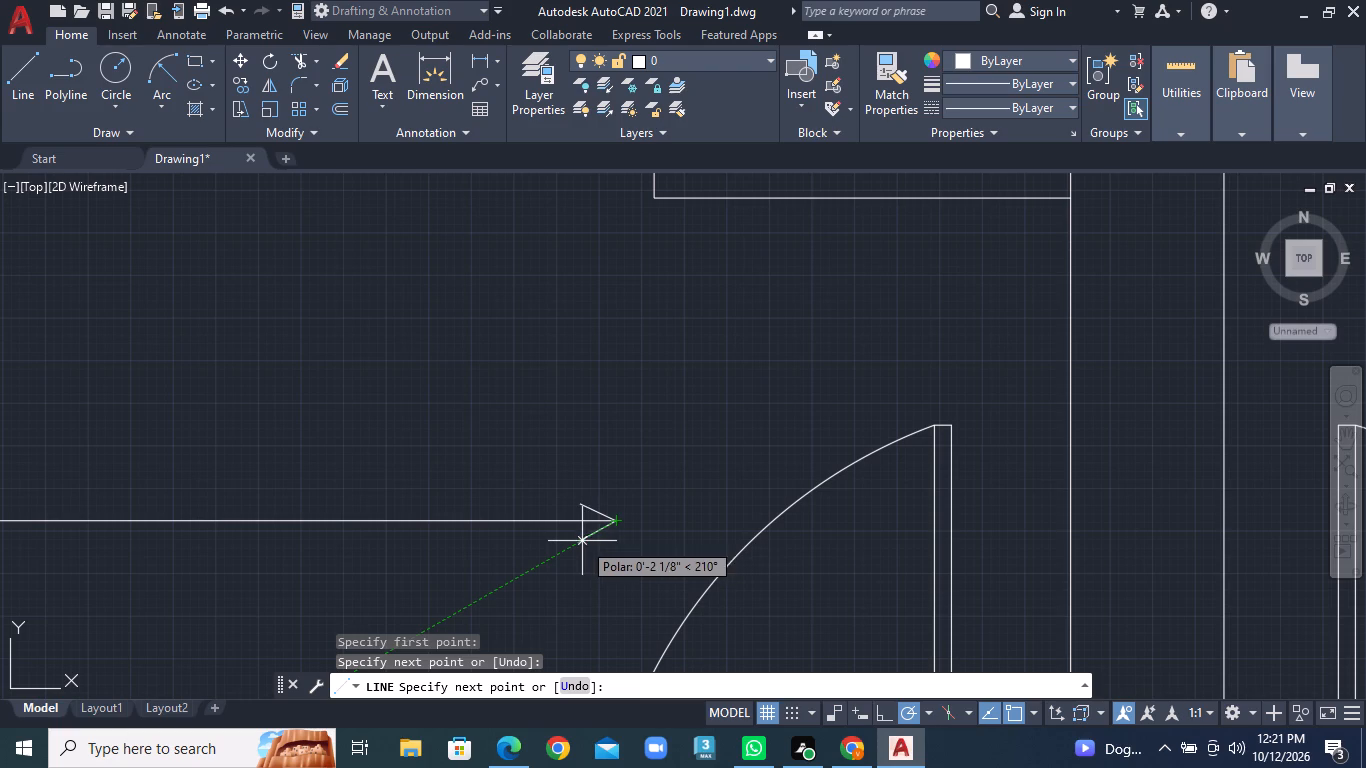
left_click(582, 541)
right_click(582, 541)
left_click(643, 295)
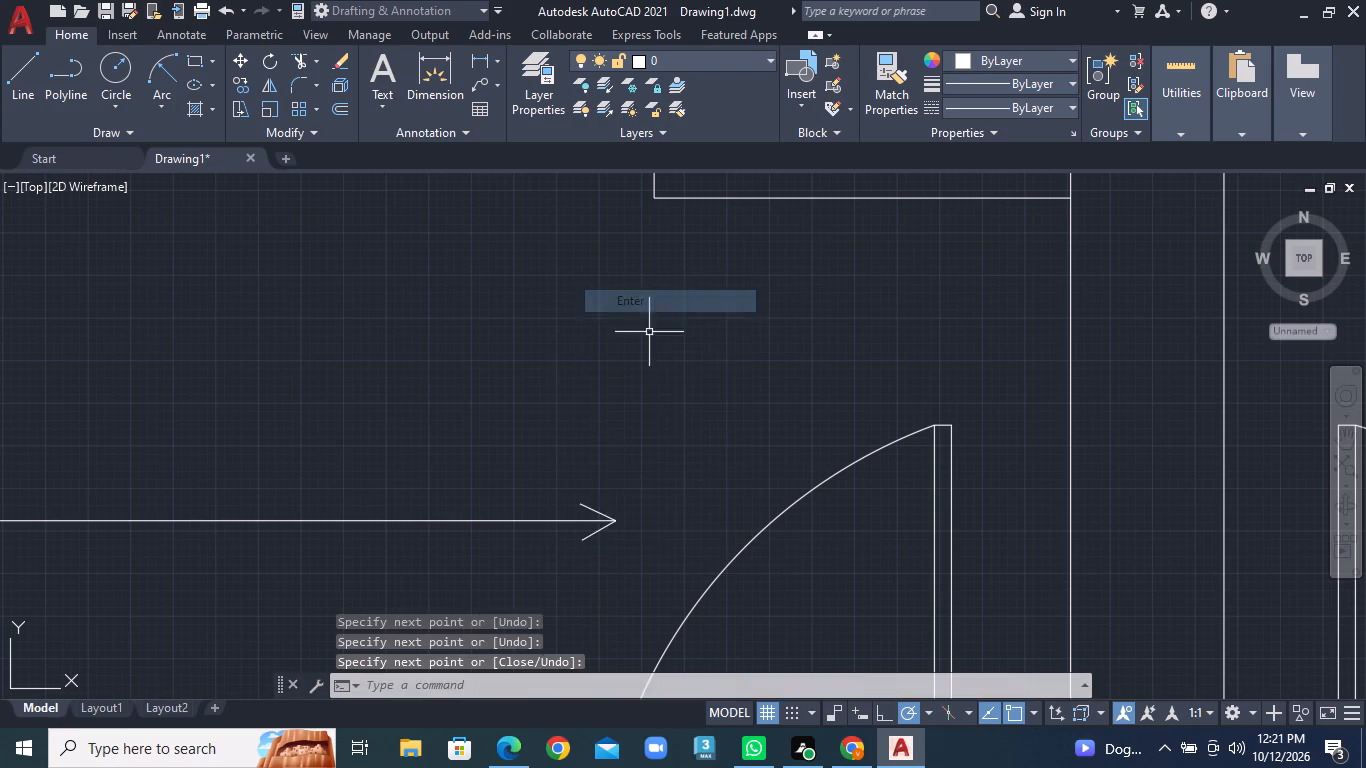
scroll(643, 381, "down", 5)
middle_click_drag(529, 322, 558, 492)
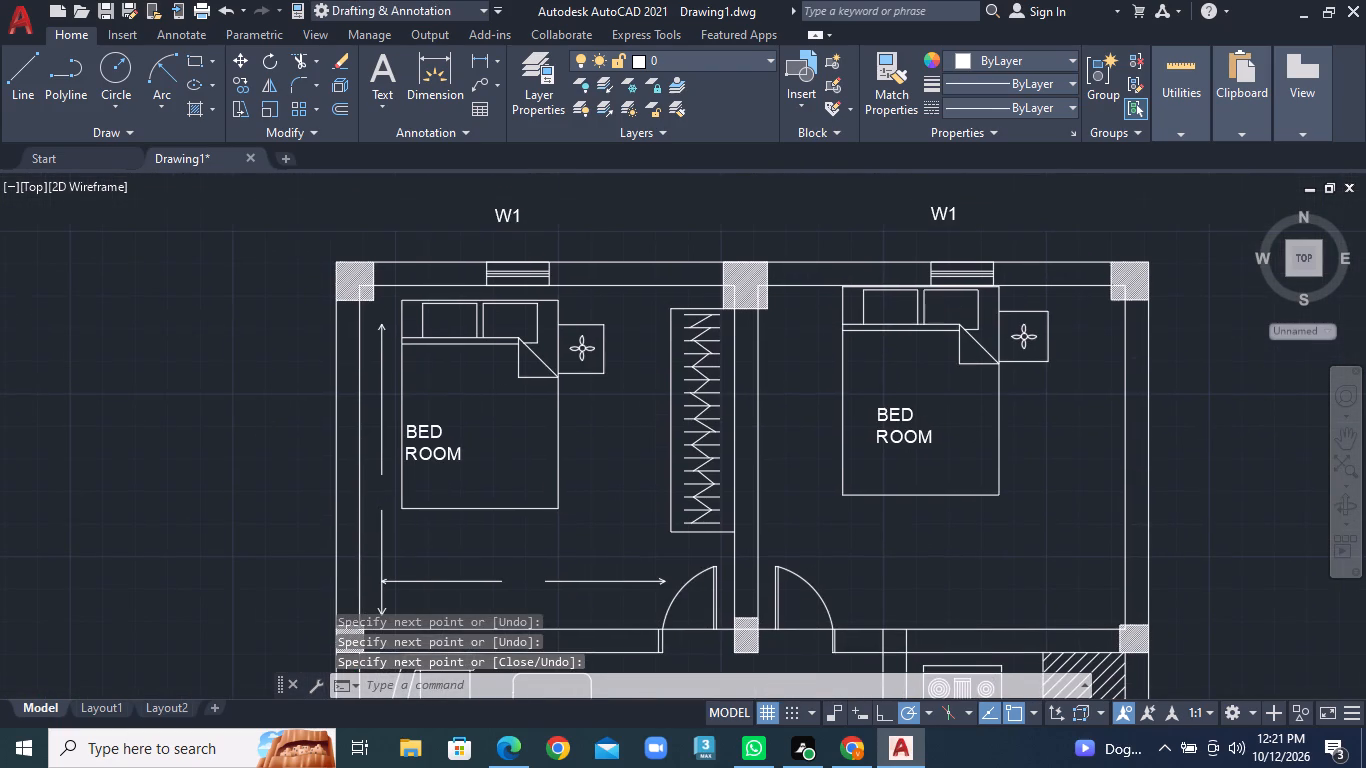
middle_click_drag(749, 540, 486, 495)
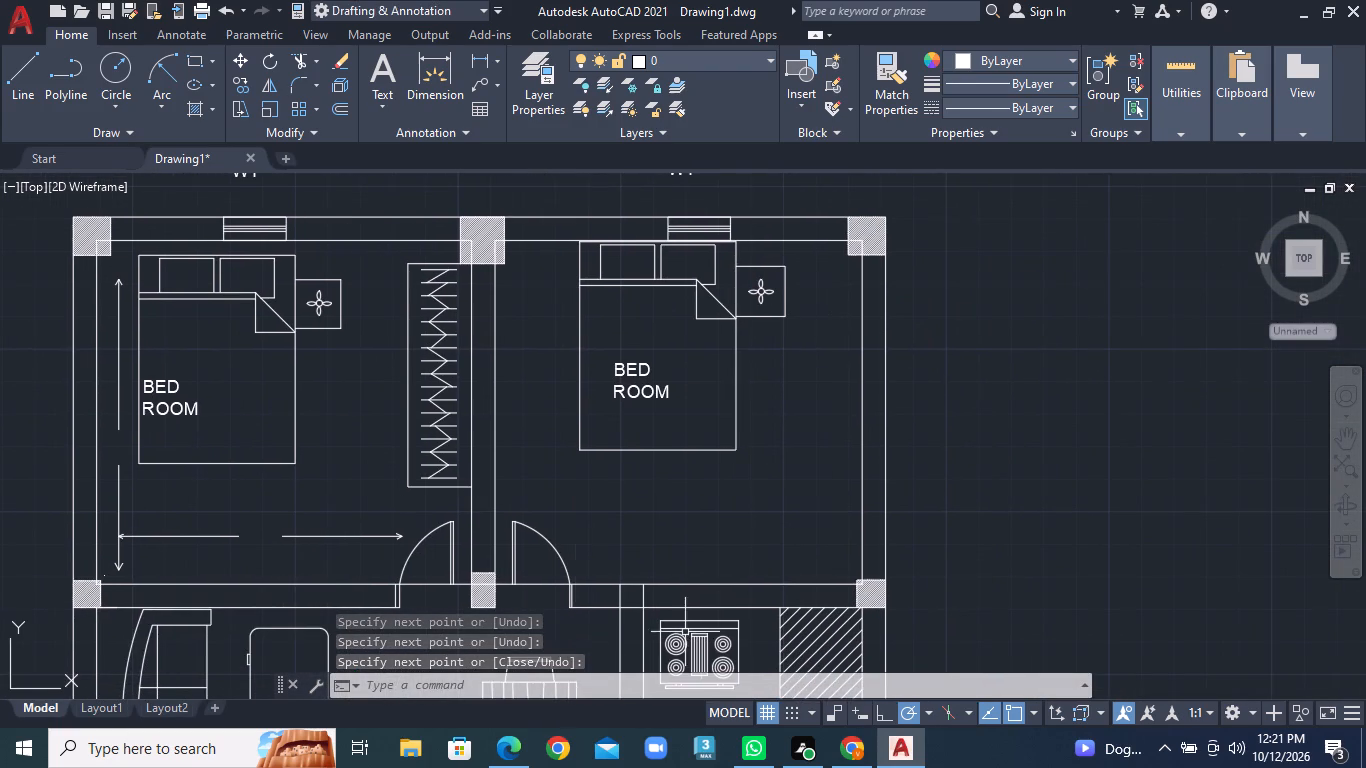
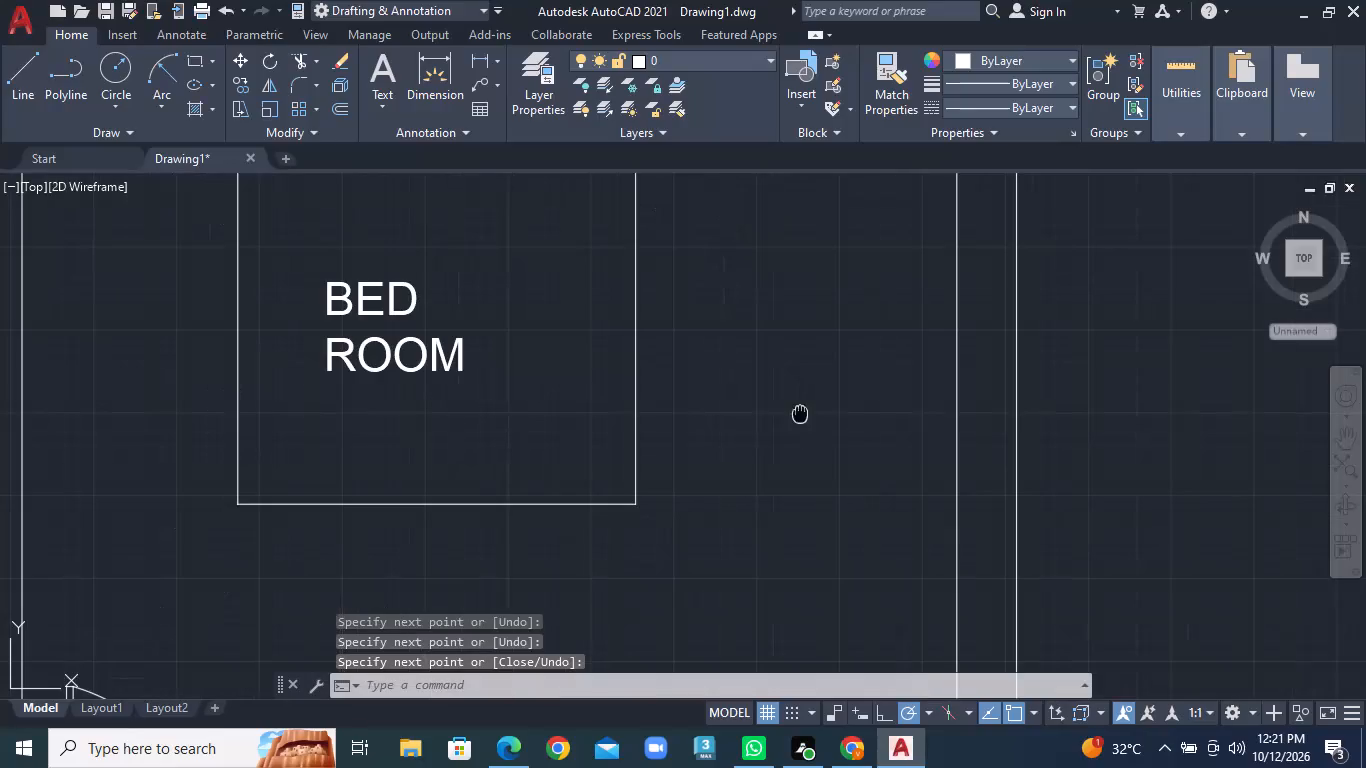
Draw a vertical dimension line beside the right bedroom's outer wall as two collinear segments, leaving a gap between them for a label.
scroll(770, 482, "down", 2)
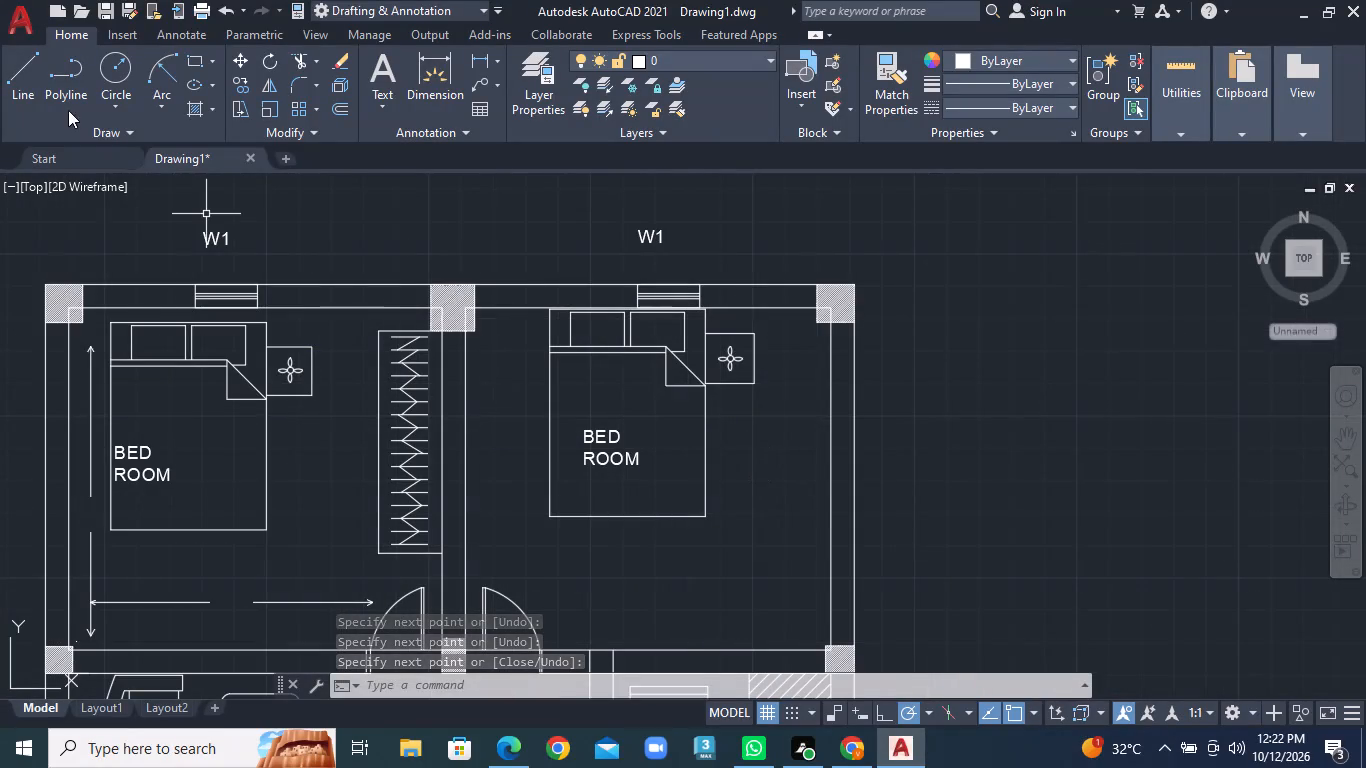
left_click(30, 93)
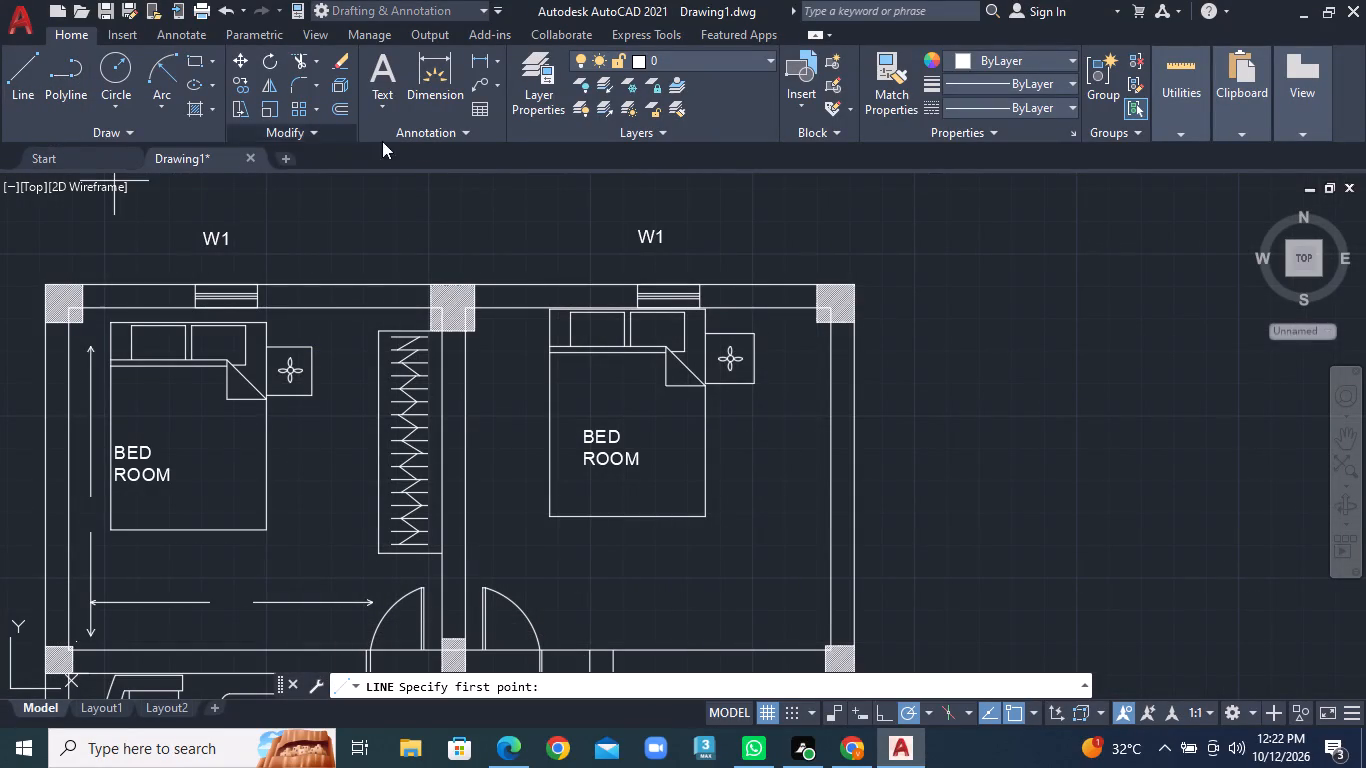
left_click(803, 347)
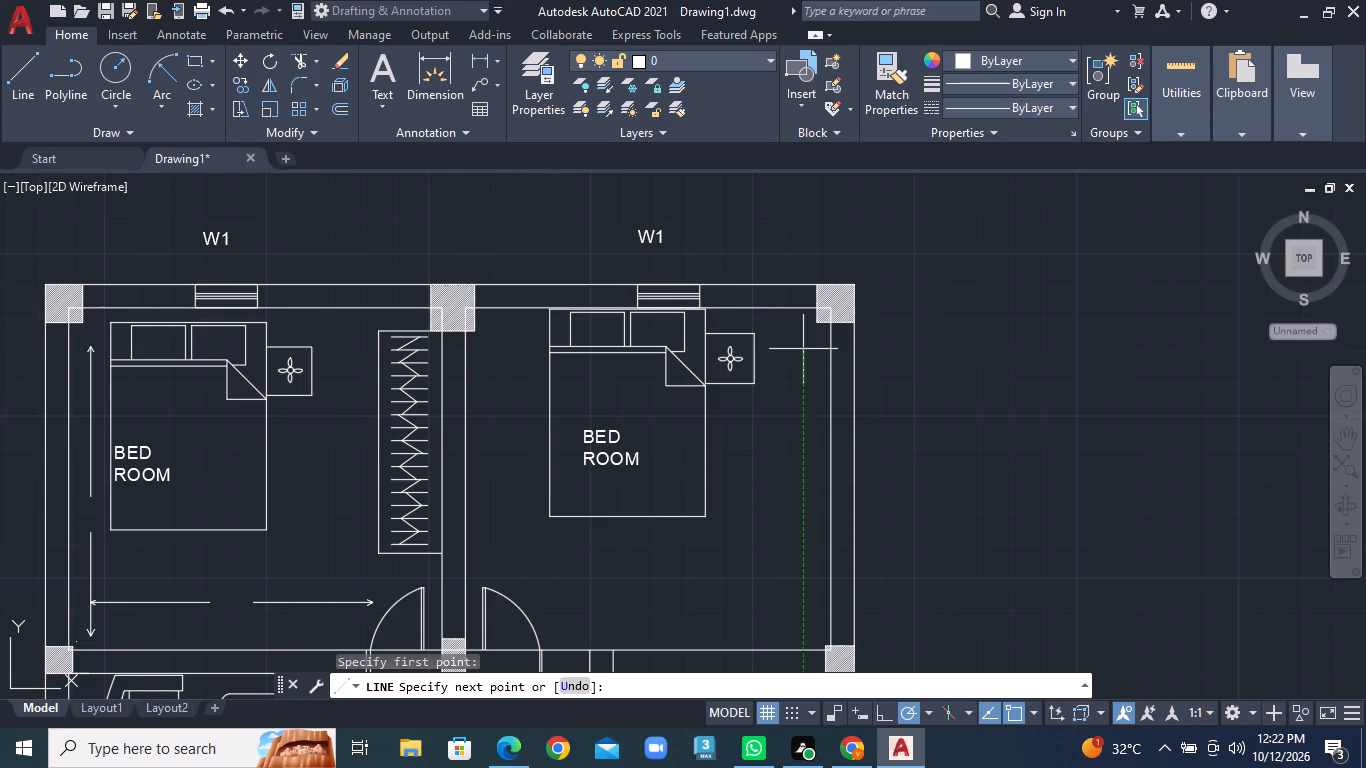
left_click(809, 462)
right_click(809, 462)
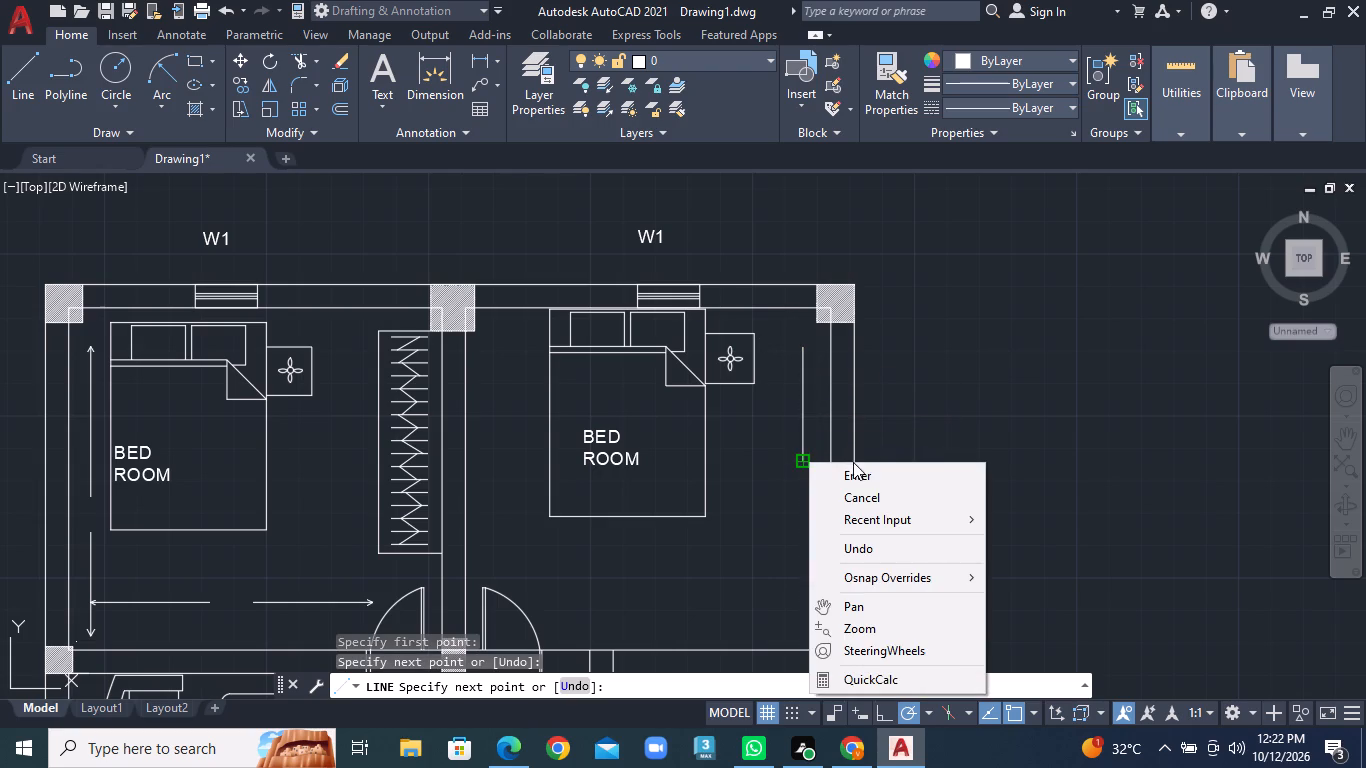
left_click(853, 474)
right_click(988, 431)
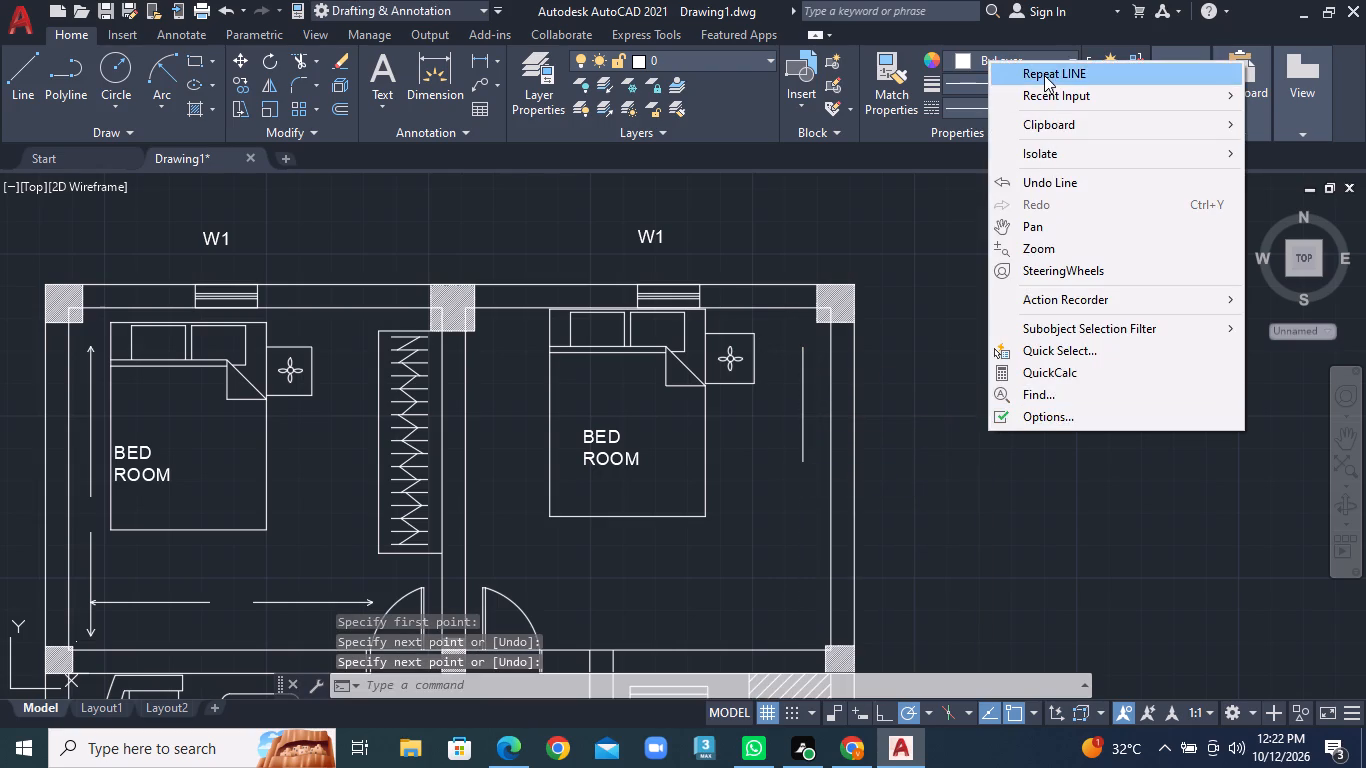
left_click(1044, 75)
middle_click_drag(924, 508, 935, 397)
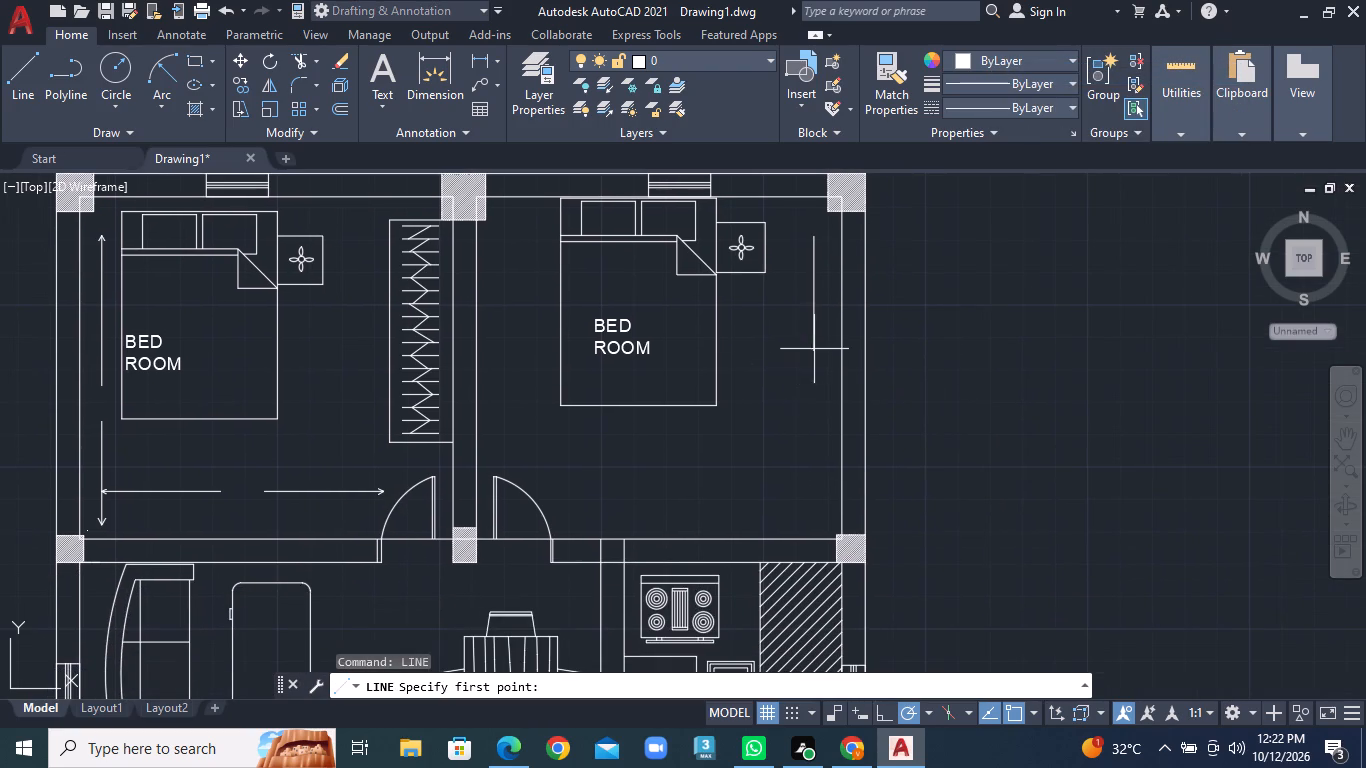
left_click(817, 392)
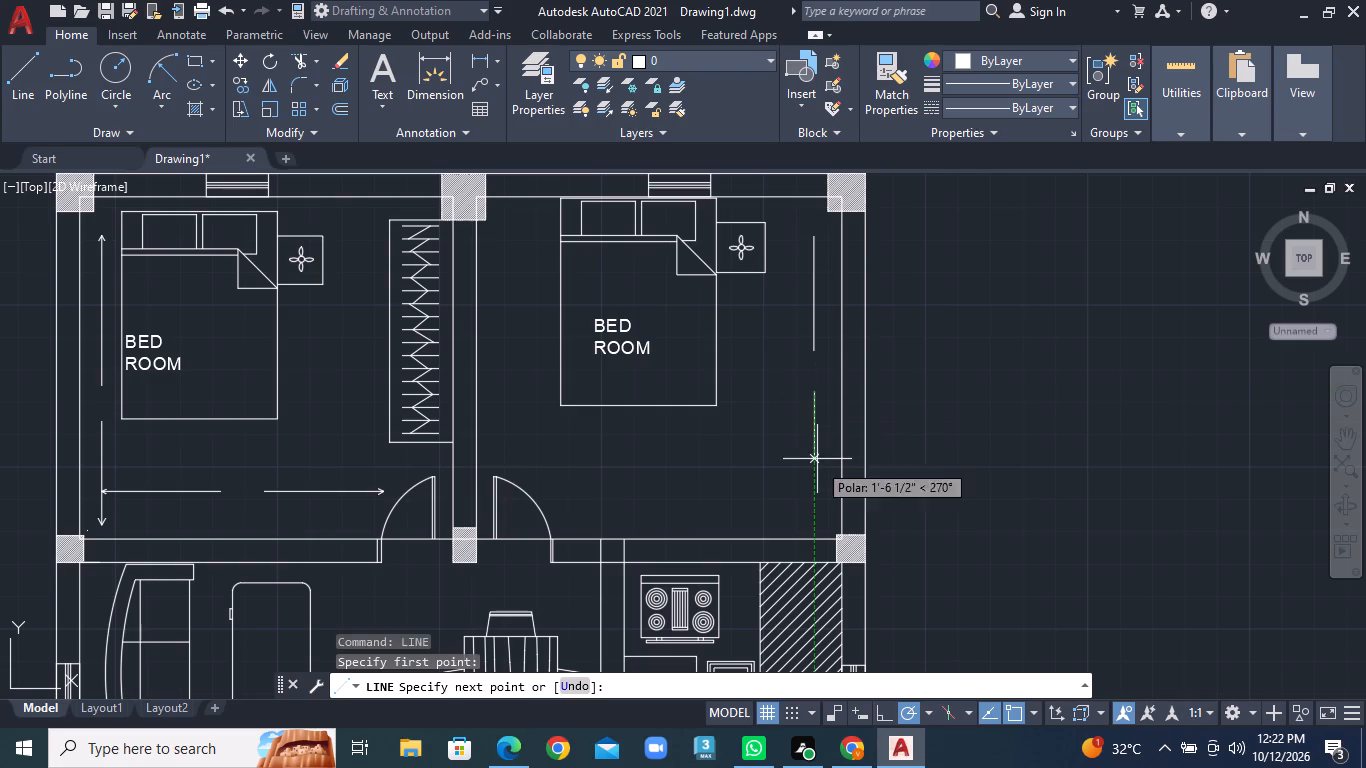
left_click(820, 513)
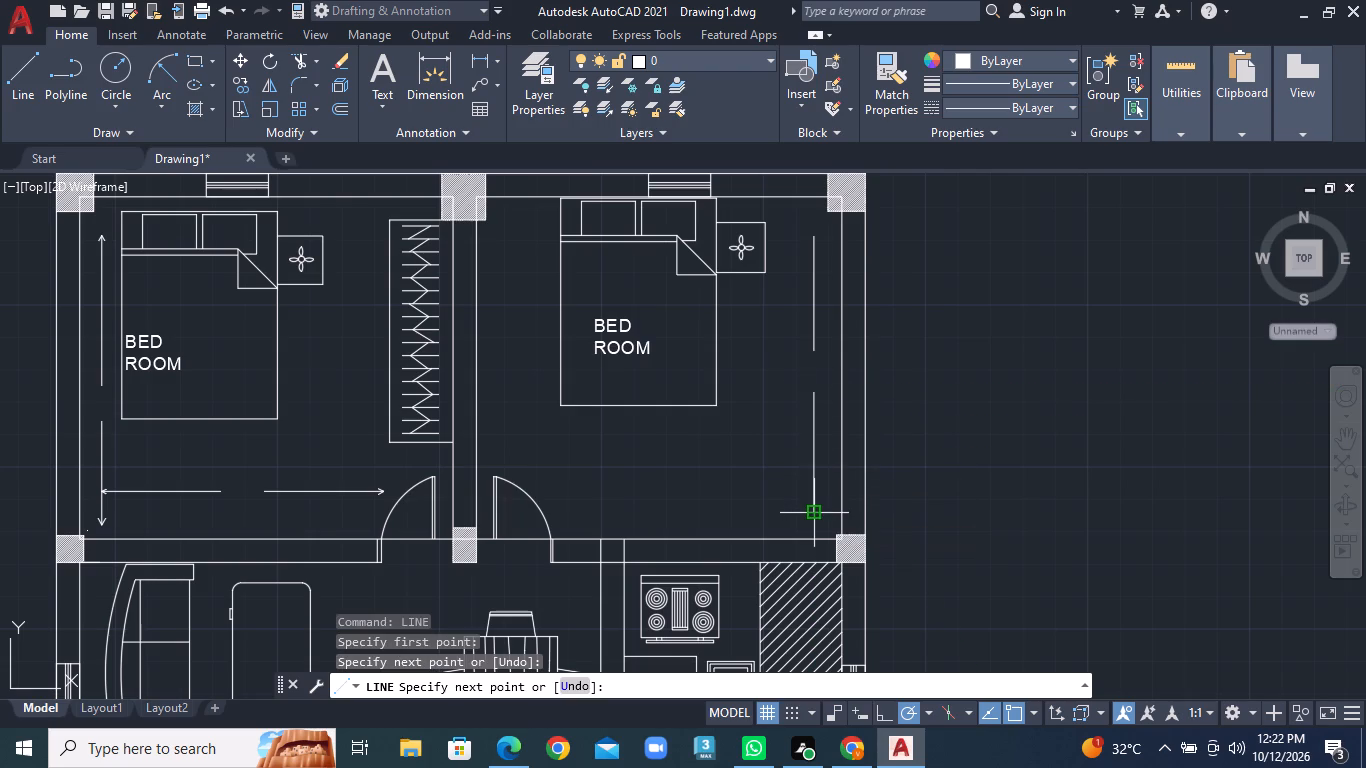
right_click(820, 513)
left_click(891, 292)
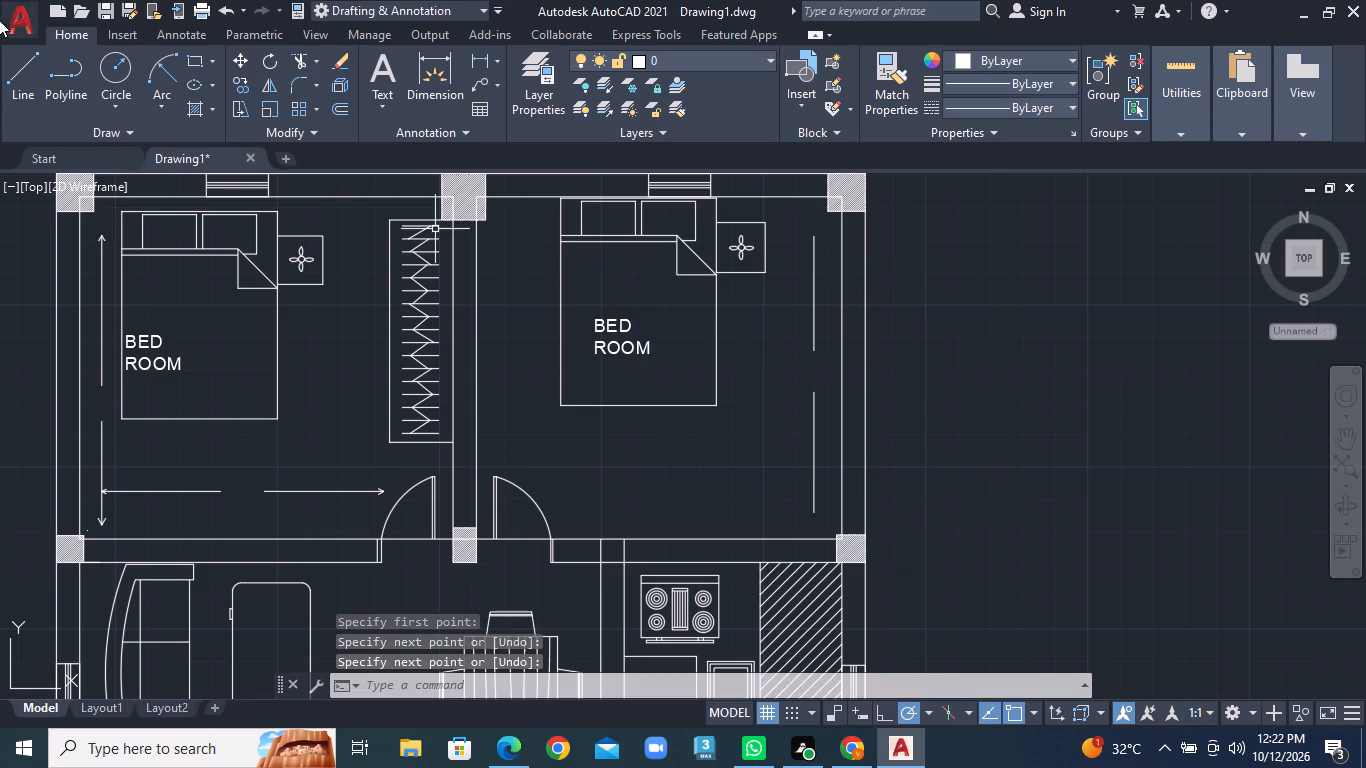
Draw a horizontal dimension line across the lower part of the right bedroom as two collinear segments with a label gap between them.
left_click(25, 72)
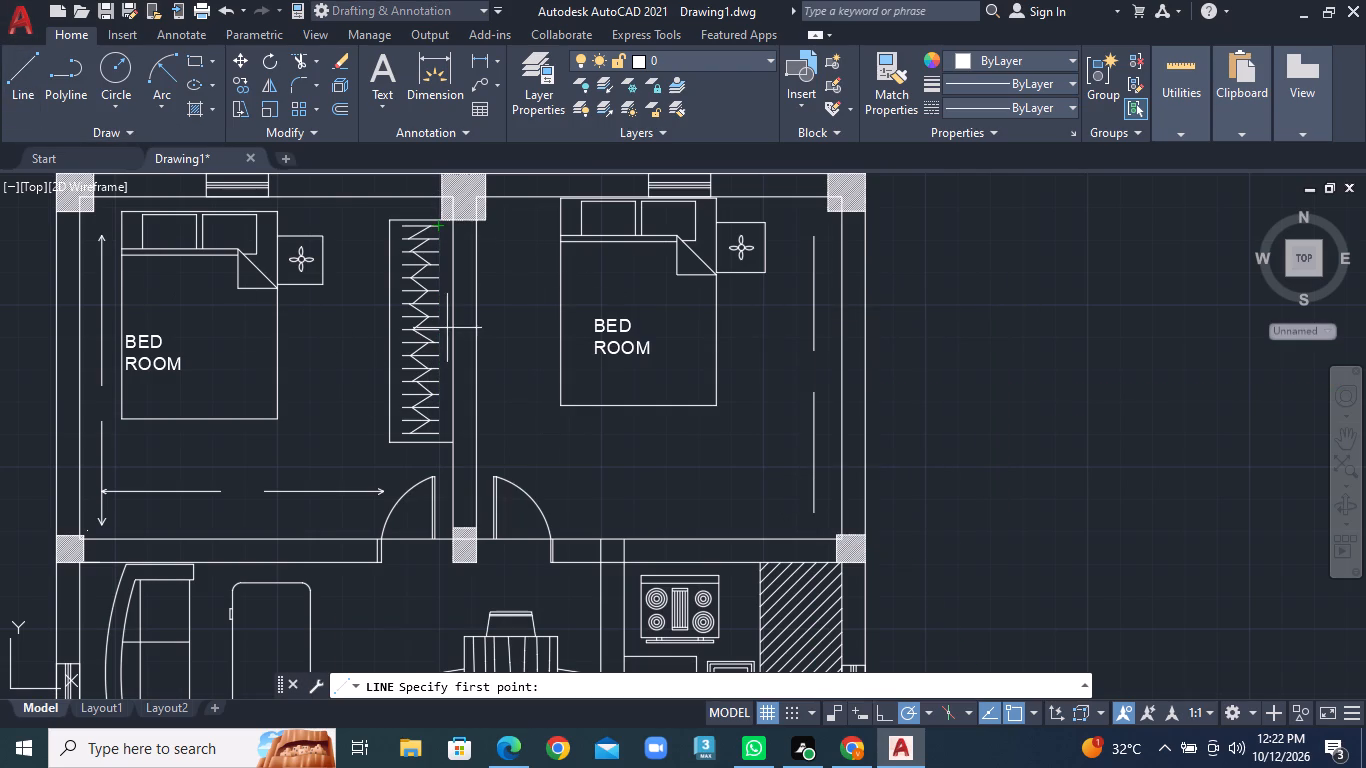
left_click(547, 493)
left_click(625, 494)
right_click(625, 494)
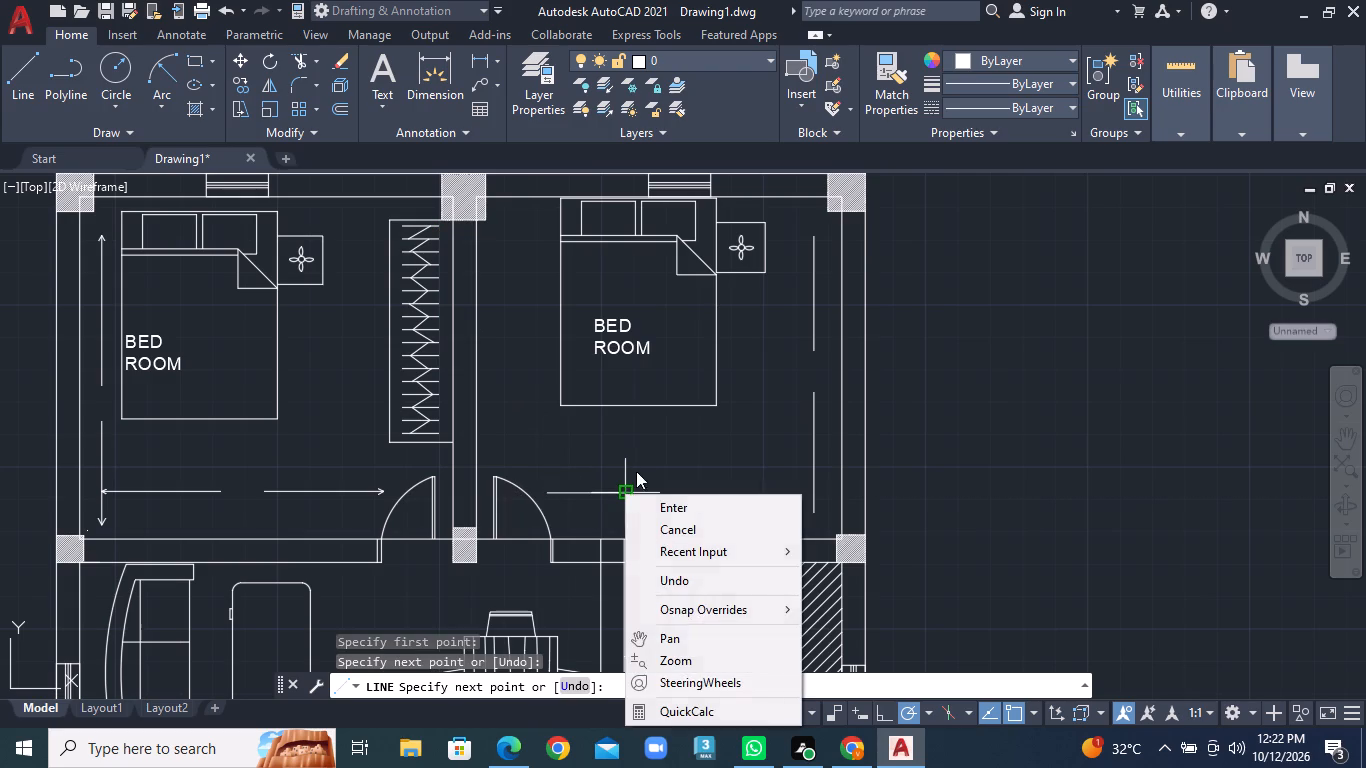
left_click(661, 500)
left_click(10, 72)
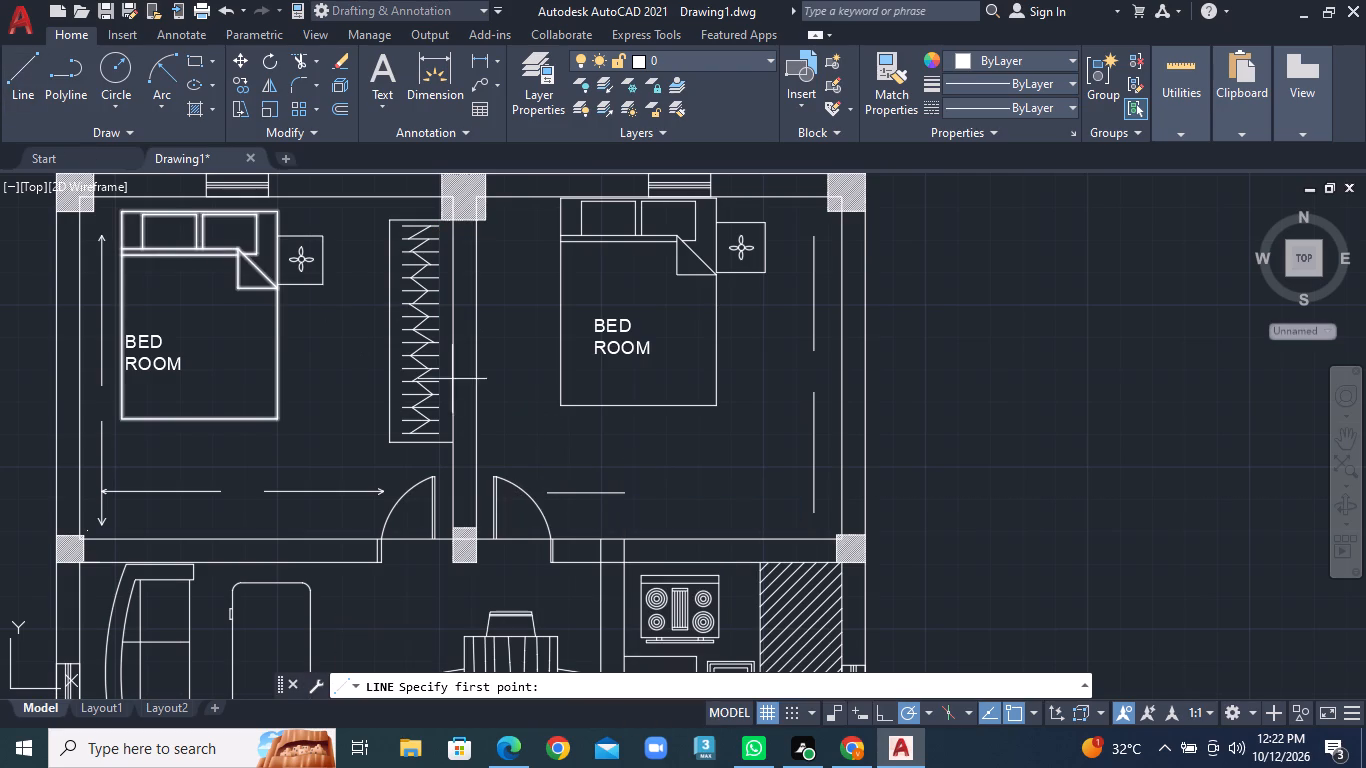
left_click(675, 489)
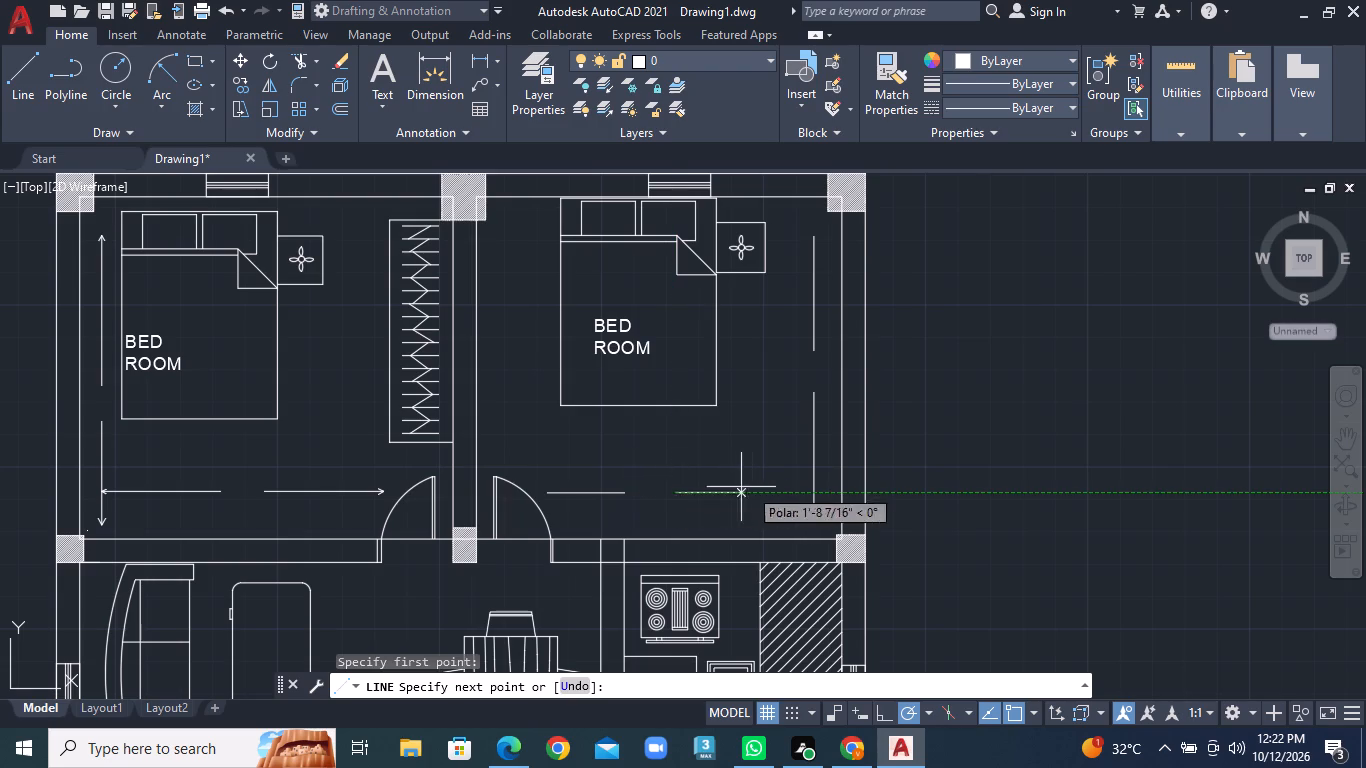
left_click(776, 487)
right_click(776, 487)
left_click(798, 489)
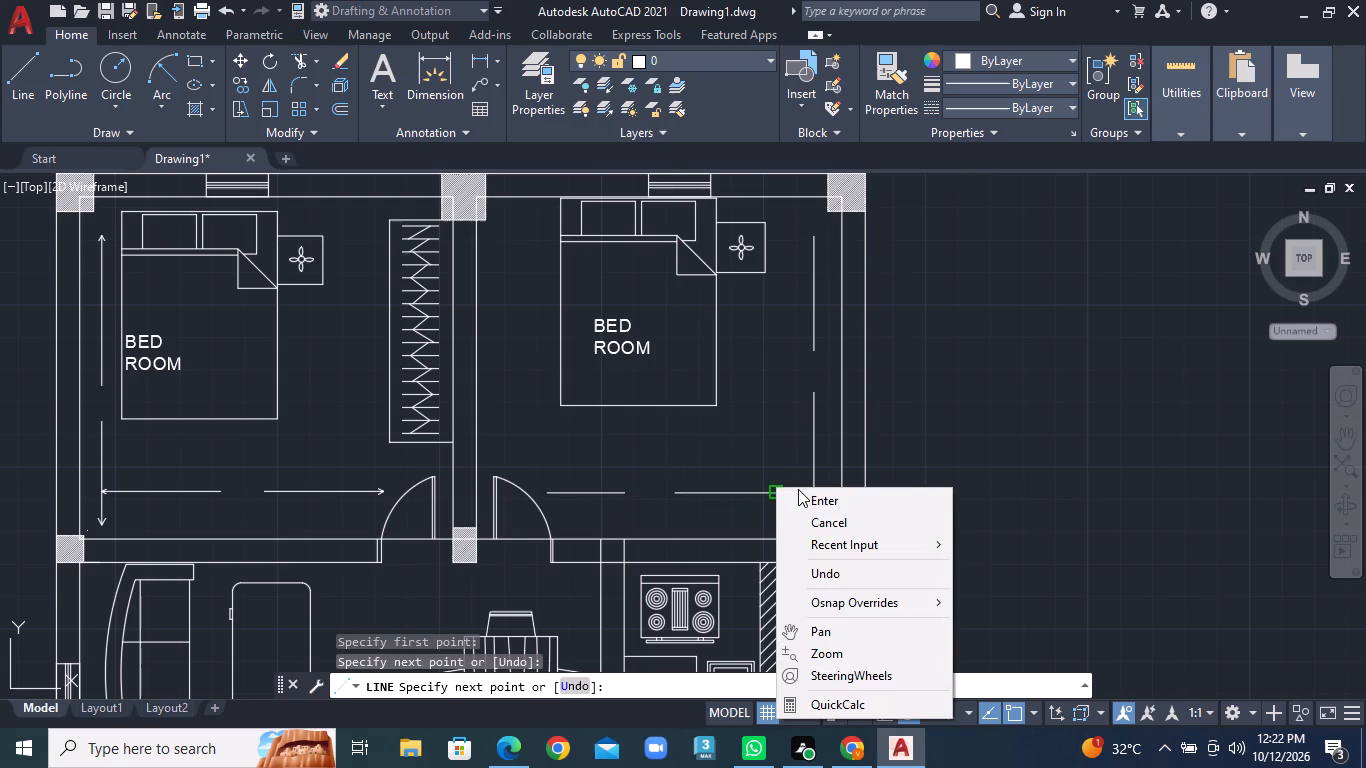
left_click(797, 502)
Draw an open arrowhead pointing up at the upper end of the right bedroom's vertical dimension line, using two short slanted lines.
left_click(16, 74)
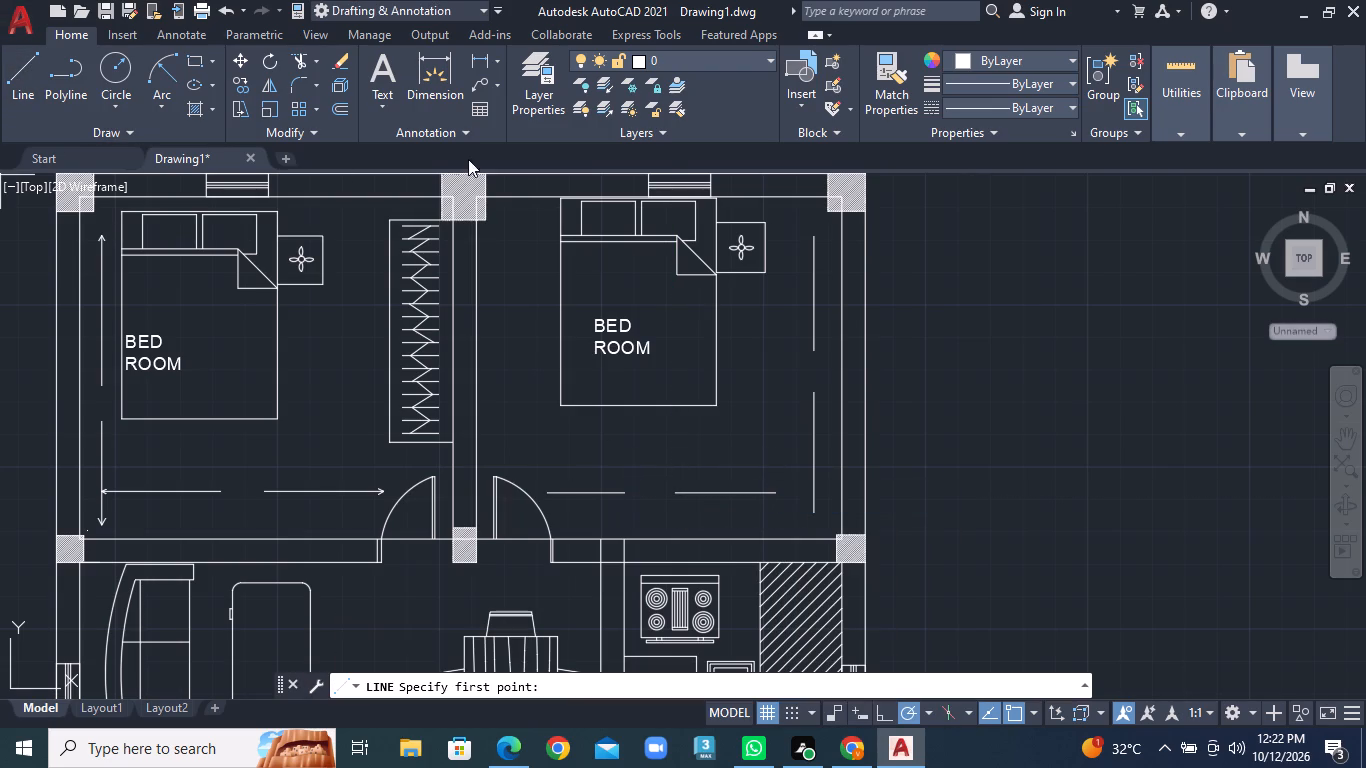
scroll(728, 221, "up", 1)
middle_click_drag(779, 261, 535, 458)
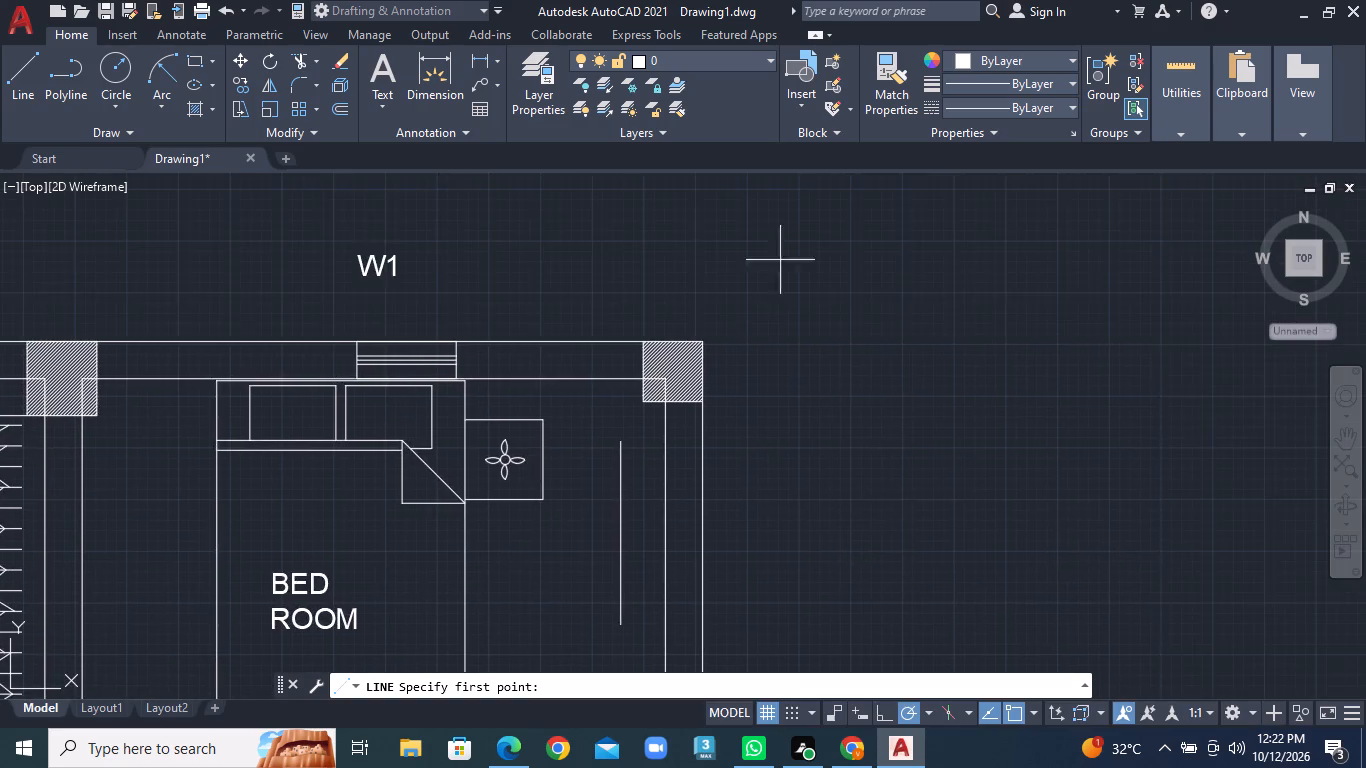
scroll(618, 486, "up", 1)
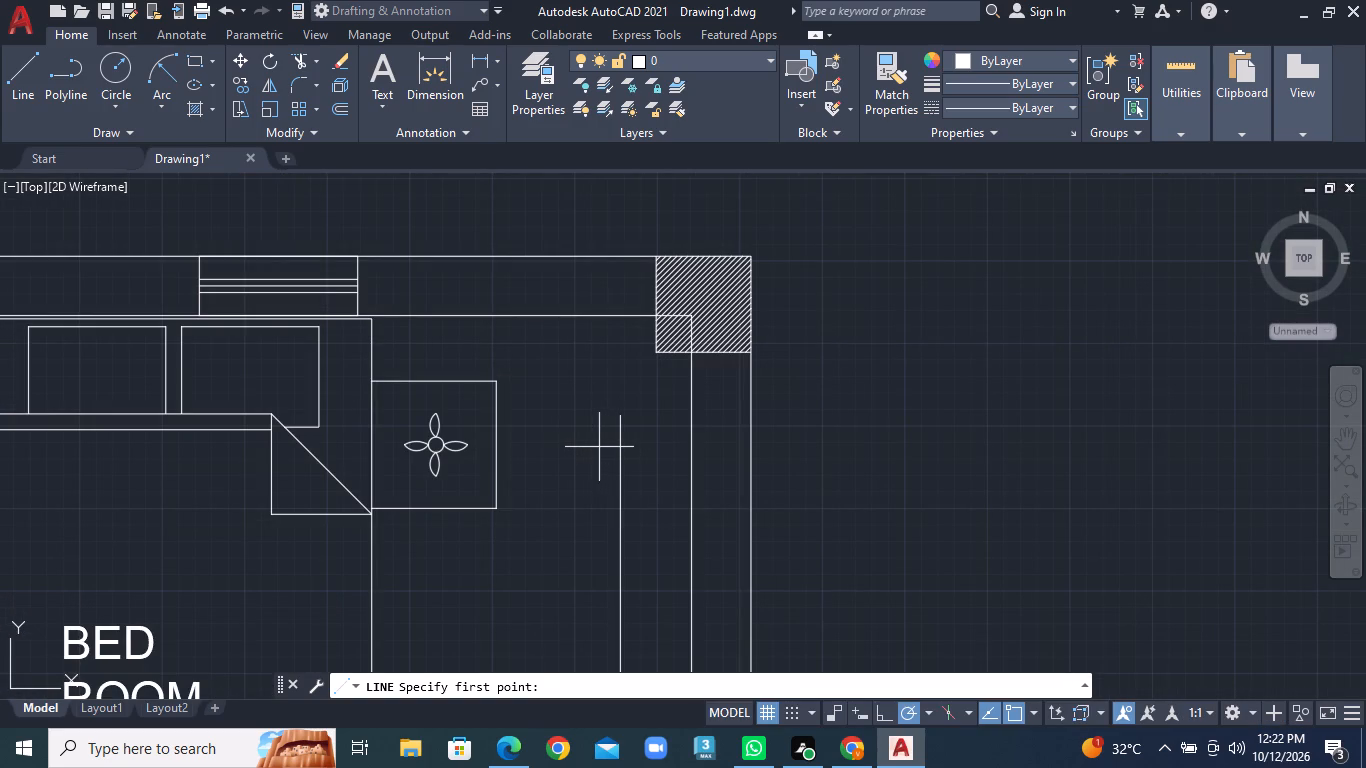
left_click(599, 447)
left_click(619, 415)
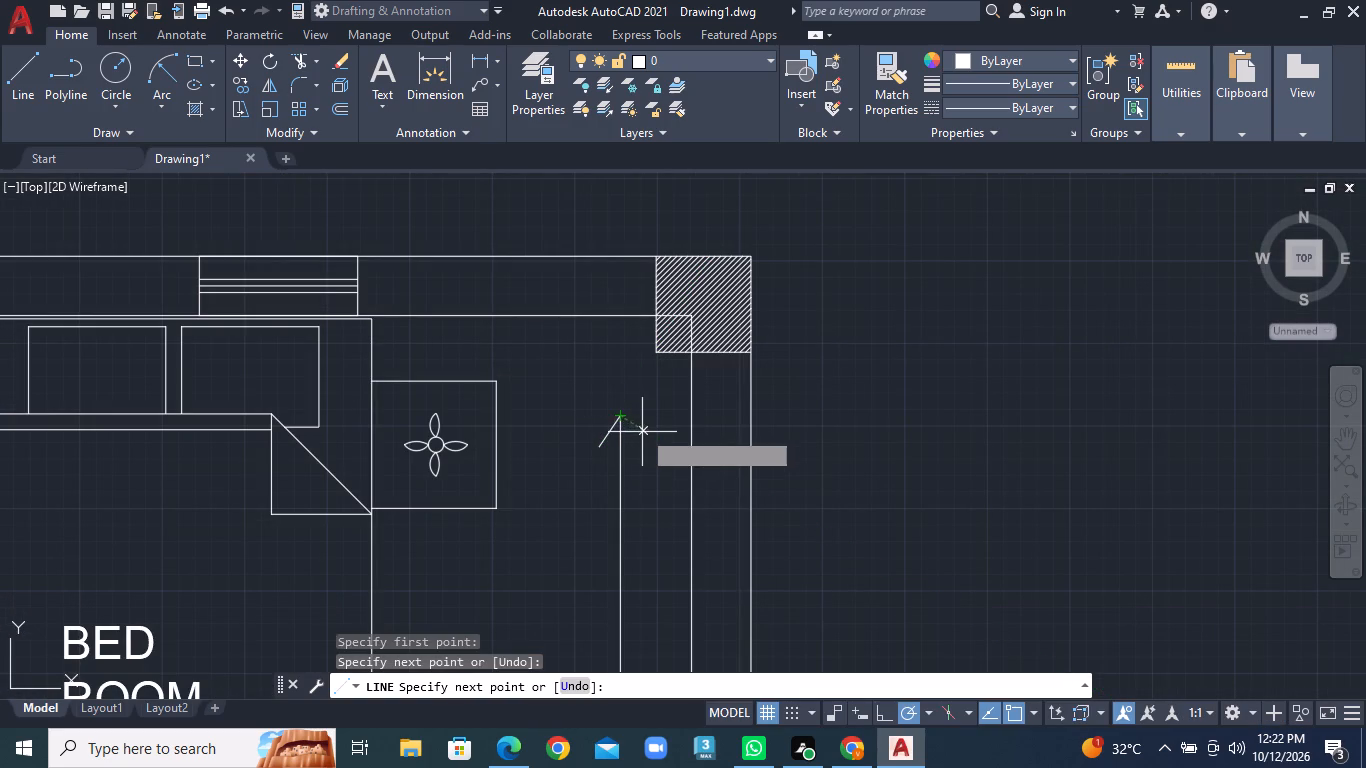
left_click(643, 445)
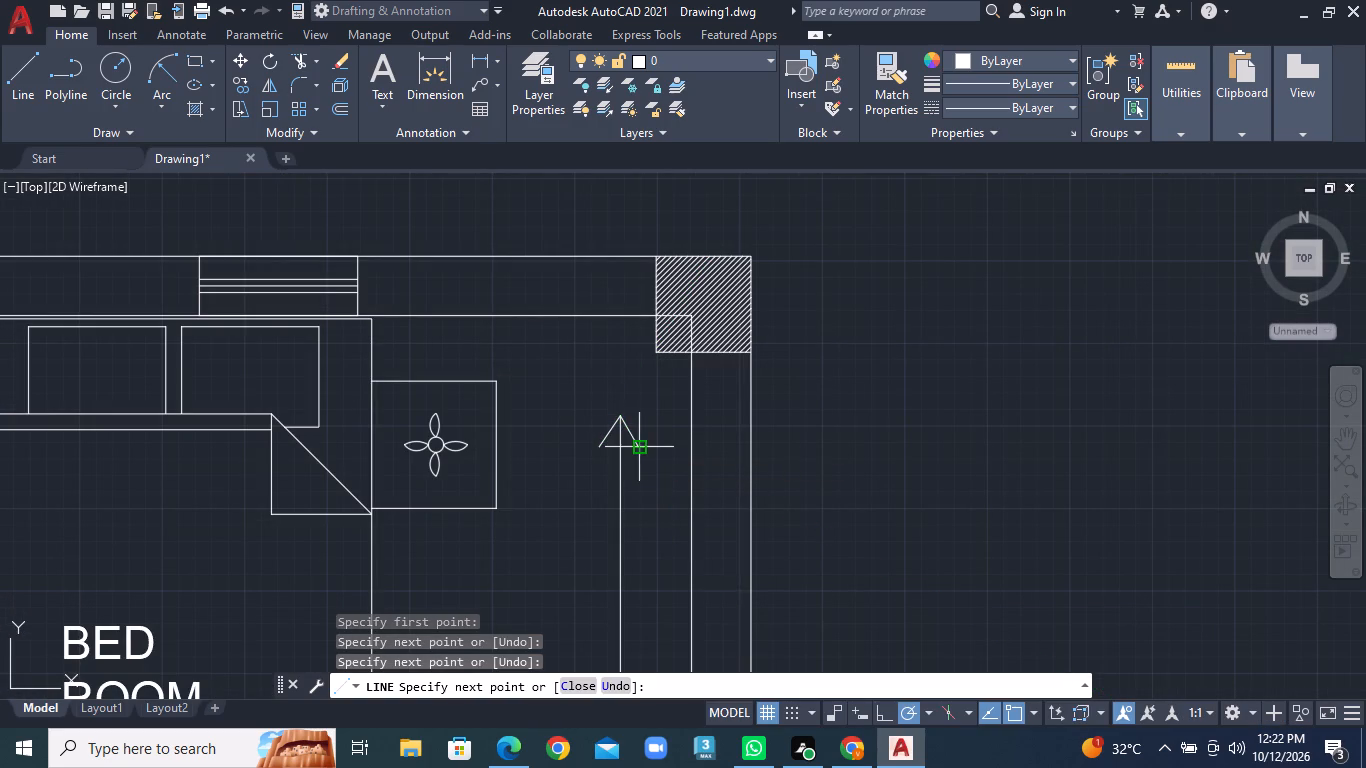
right_click(643, 445)
left_click(660, 448)
Draw an open arrowhead pointing down at the lower end of the right bedroom's vertical dimension line, using two short slanted lines.
scroll(654, 484, "down", 2)
middle_click_drag(712, 548, 715, 288)
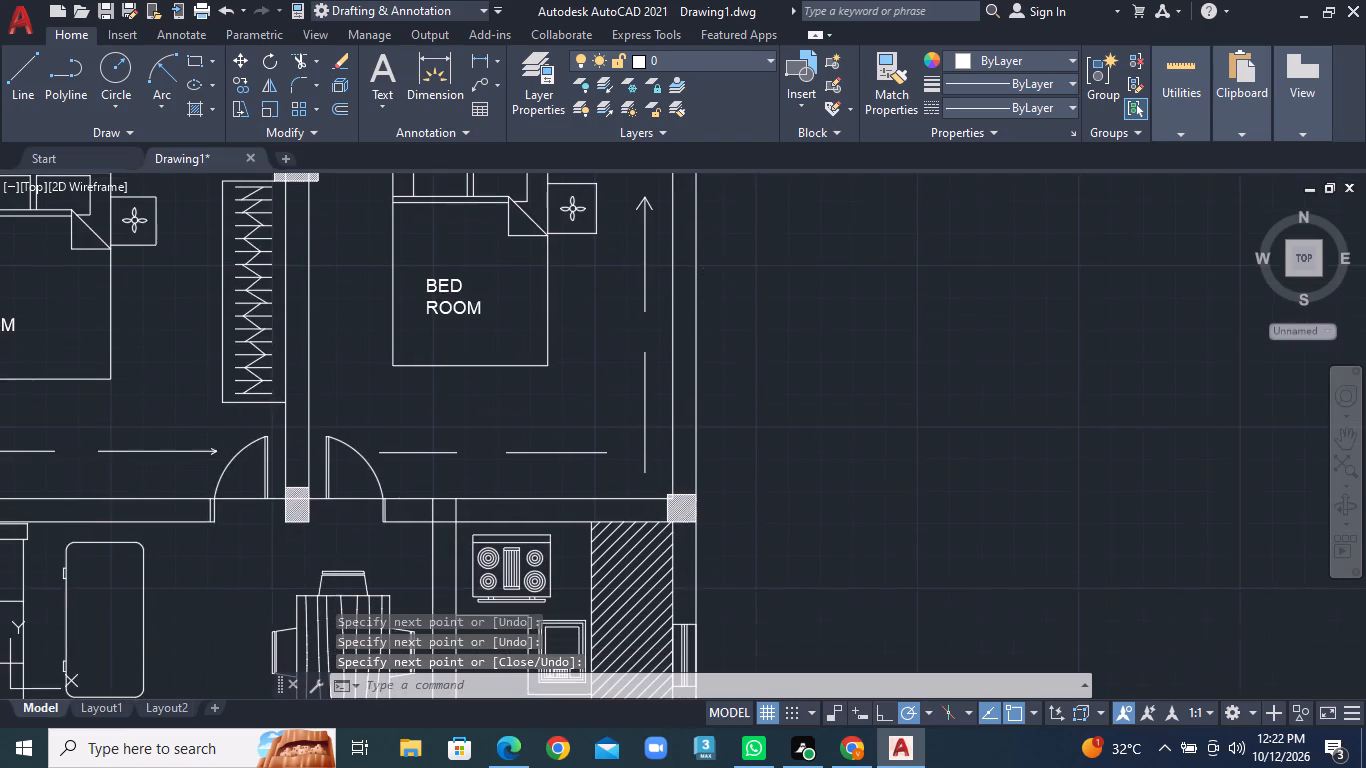
scroll(705, 460, "up", 2)
left_click(13, 60)
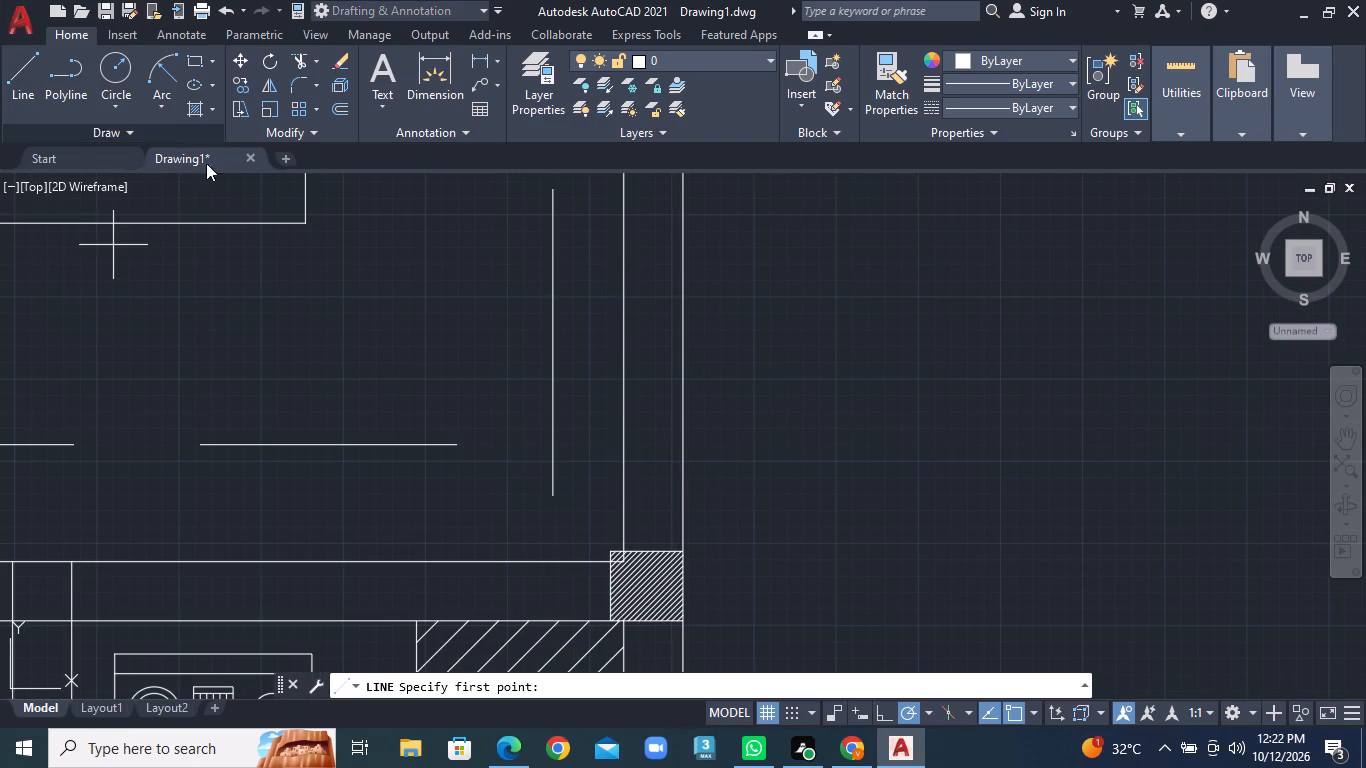
left_click(529, 467)
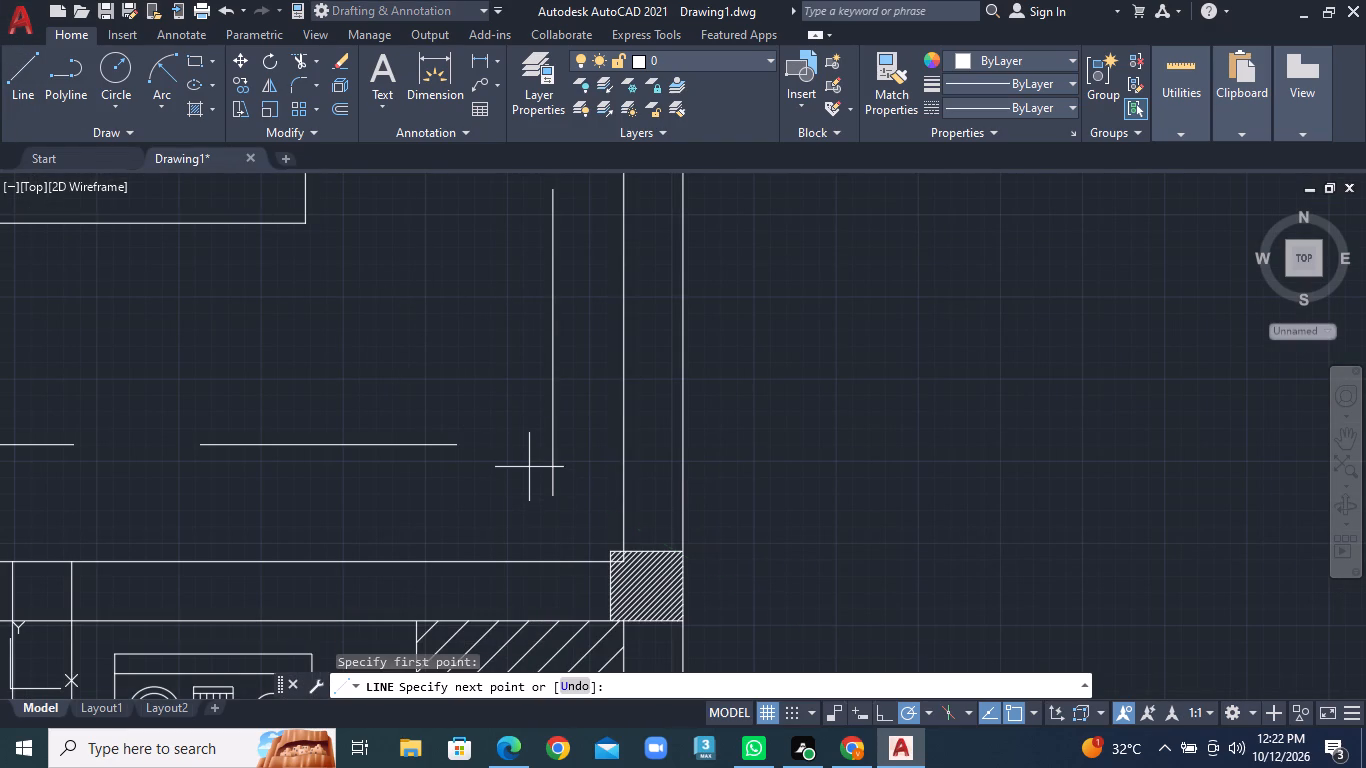
left_click(559, 493)
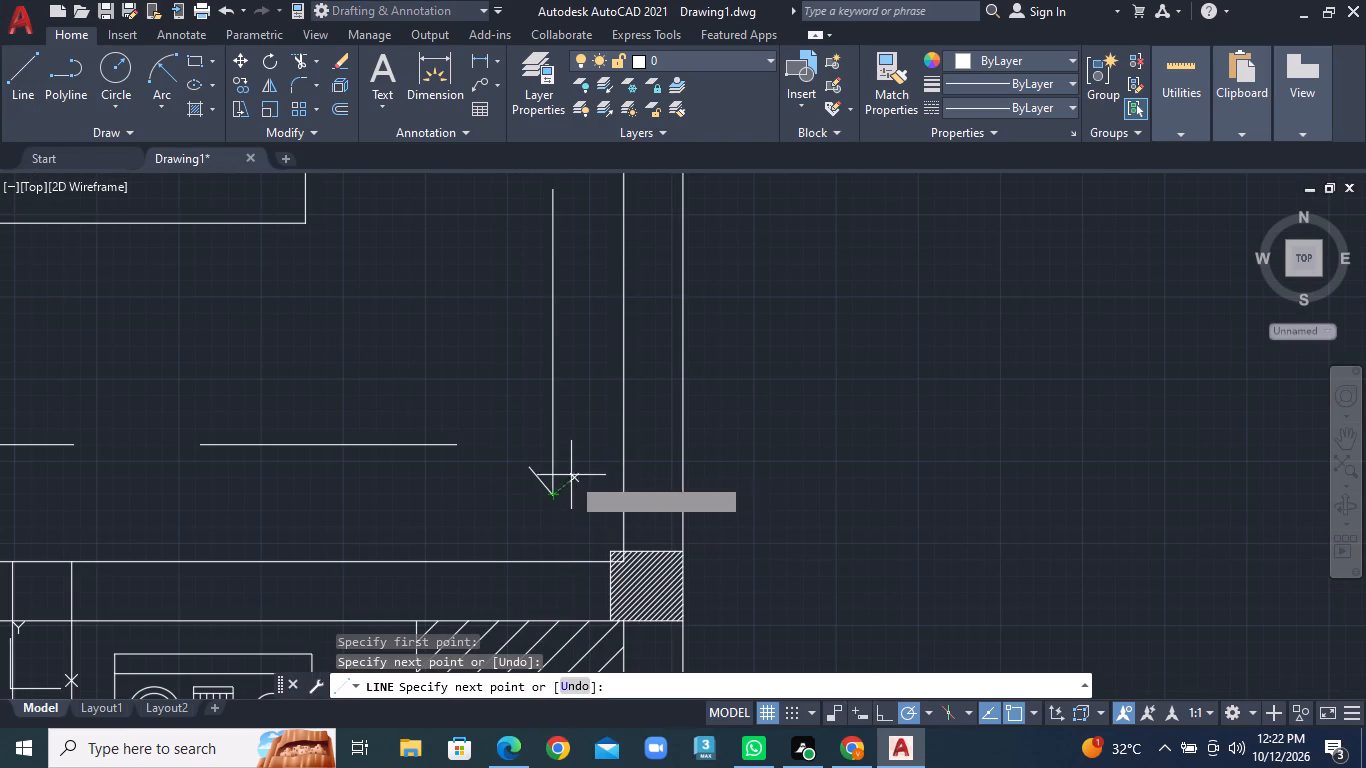
left_click(563, 465)
right_click(563, 465)
left_click(596, 475)
Draw an open arrowhead with two short slanted strokes at the door end of the right bedroom's horizontal dimension line.
middle_click_drag(340, 471, 378, 471)
middle_click_drag(391, 471, 882, 485)
left_click(17, 87)
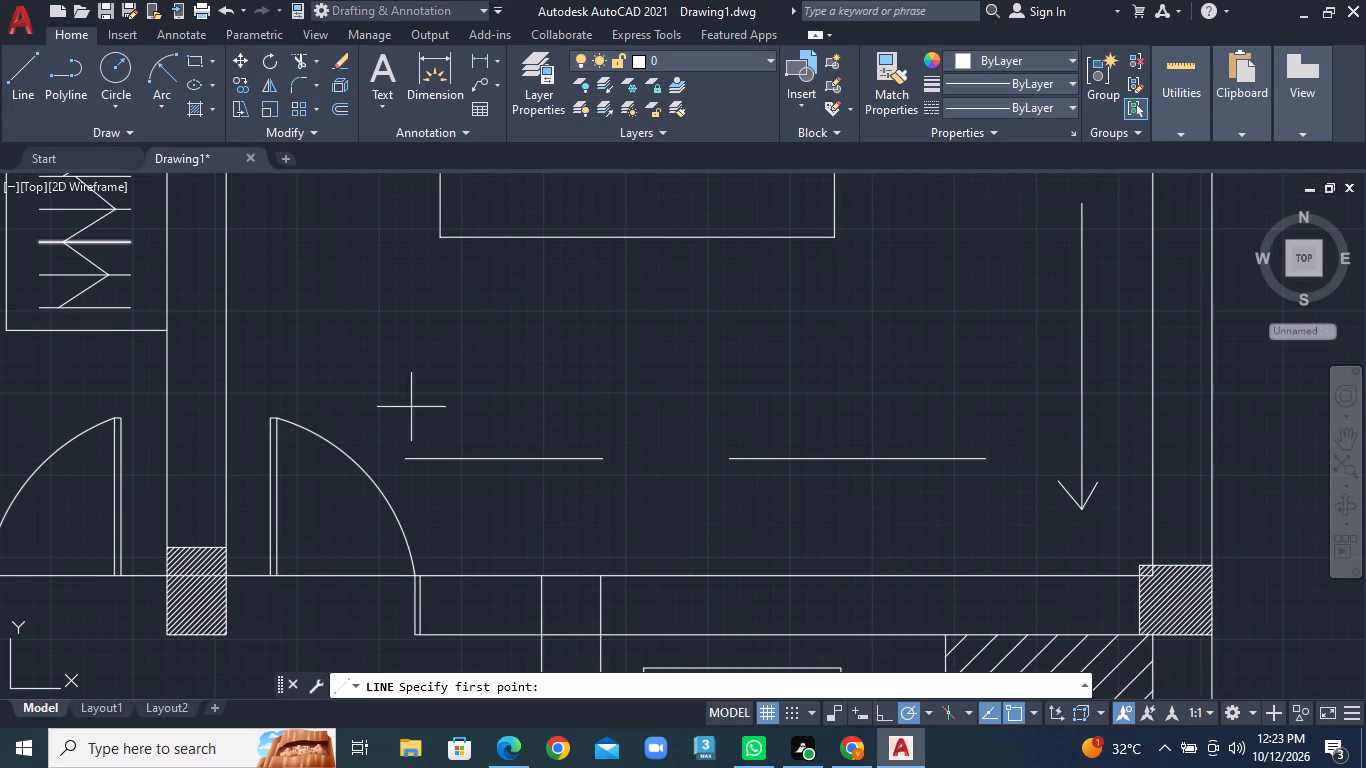
left_click(437, 437)
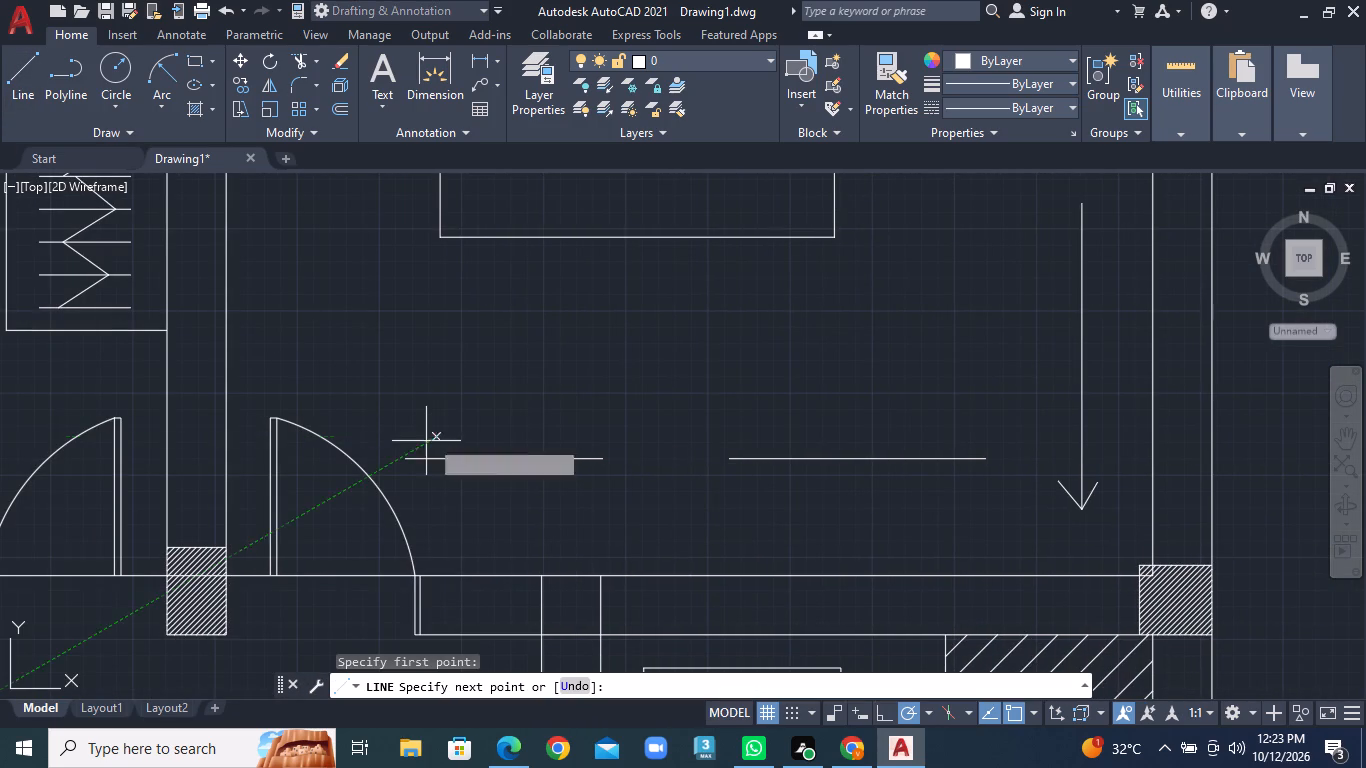
left_click(404, 460)
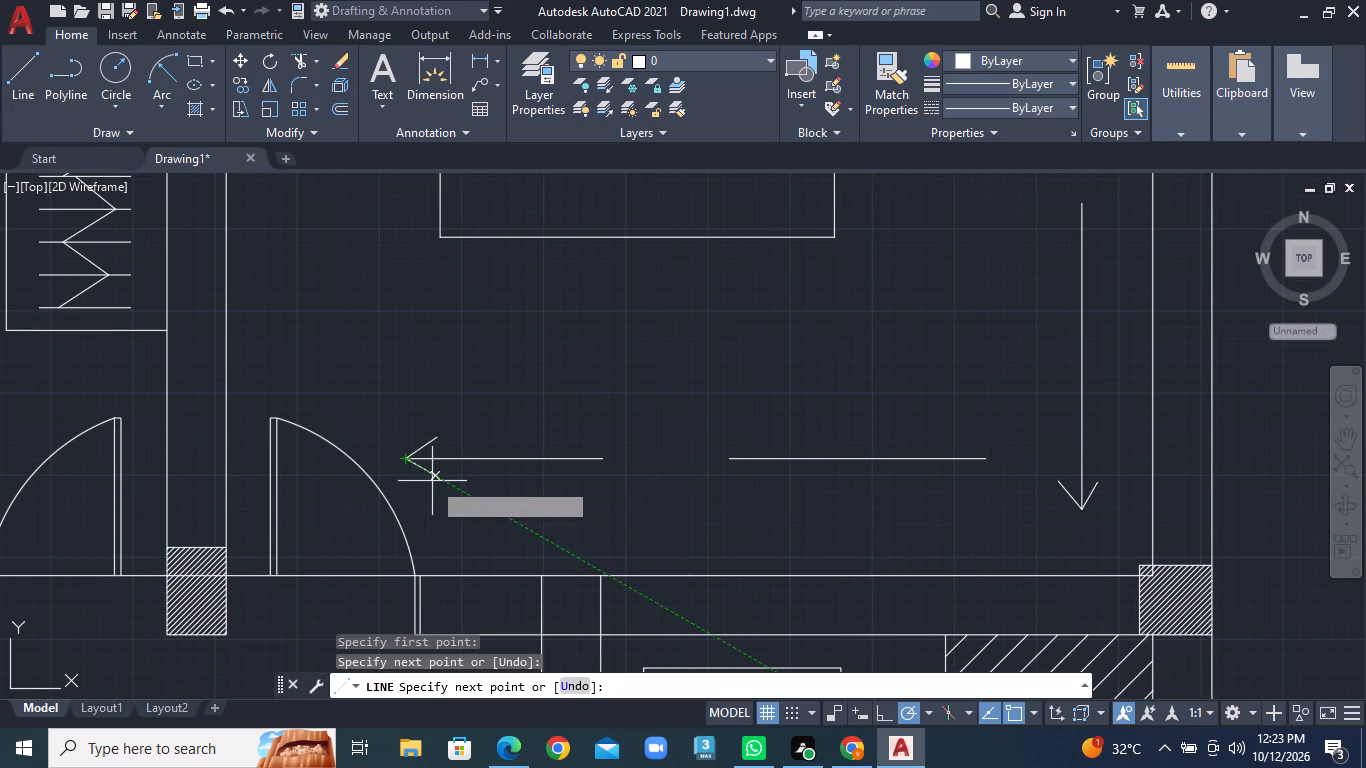
left_click(432, 481)
right_click(432, 481)
left_click(512, 244)
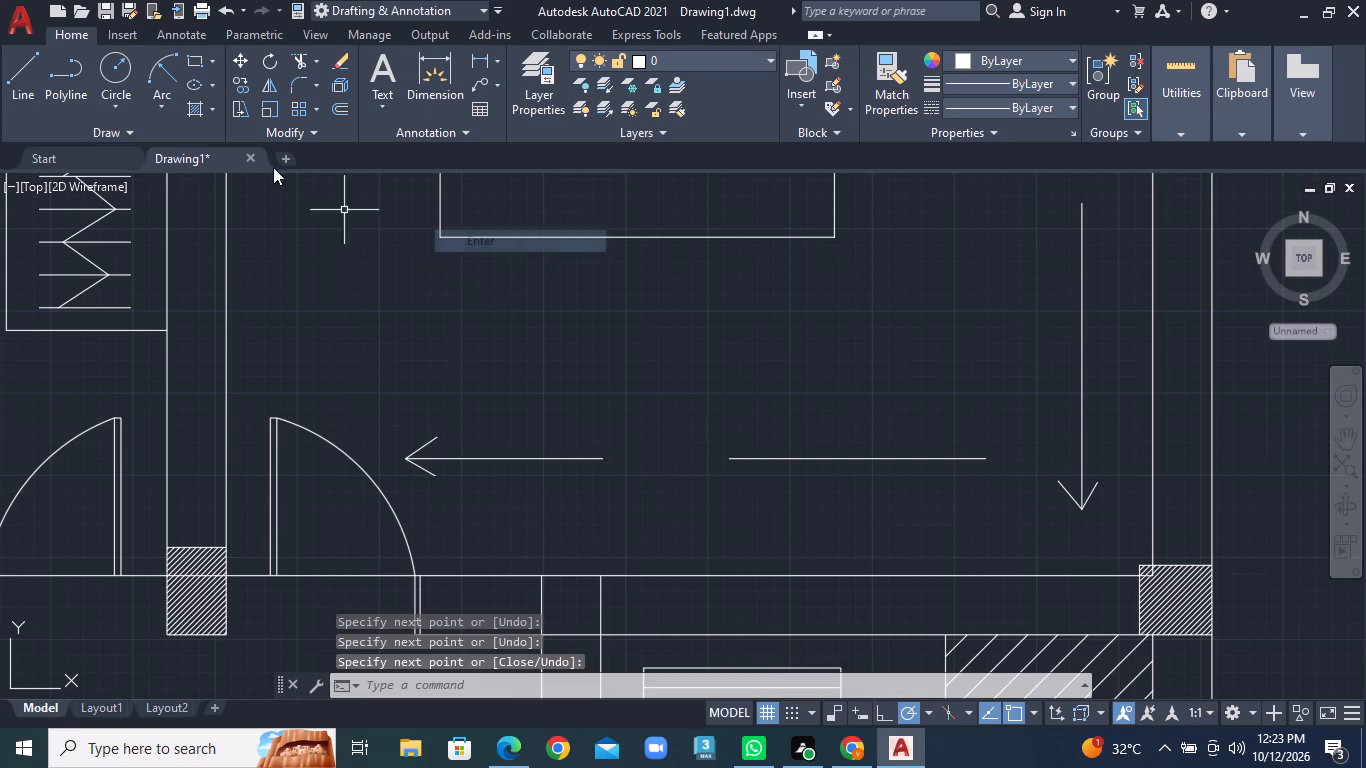
Draw an open arrowhead with strokes about 3" long at the outer-wall end of the right bedroom's horizontal dimension line.
left_click(3, 89)
middle_click_drag(1296, 543, 862, 573)
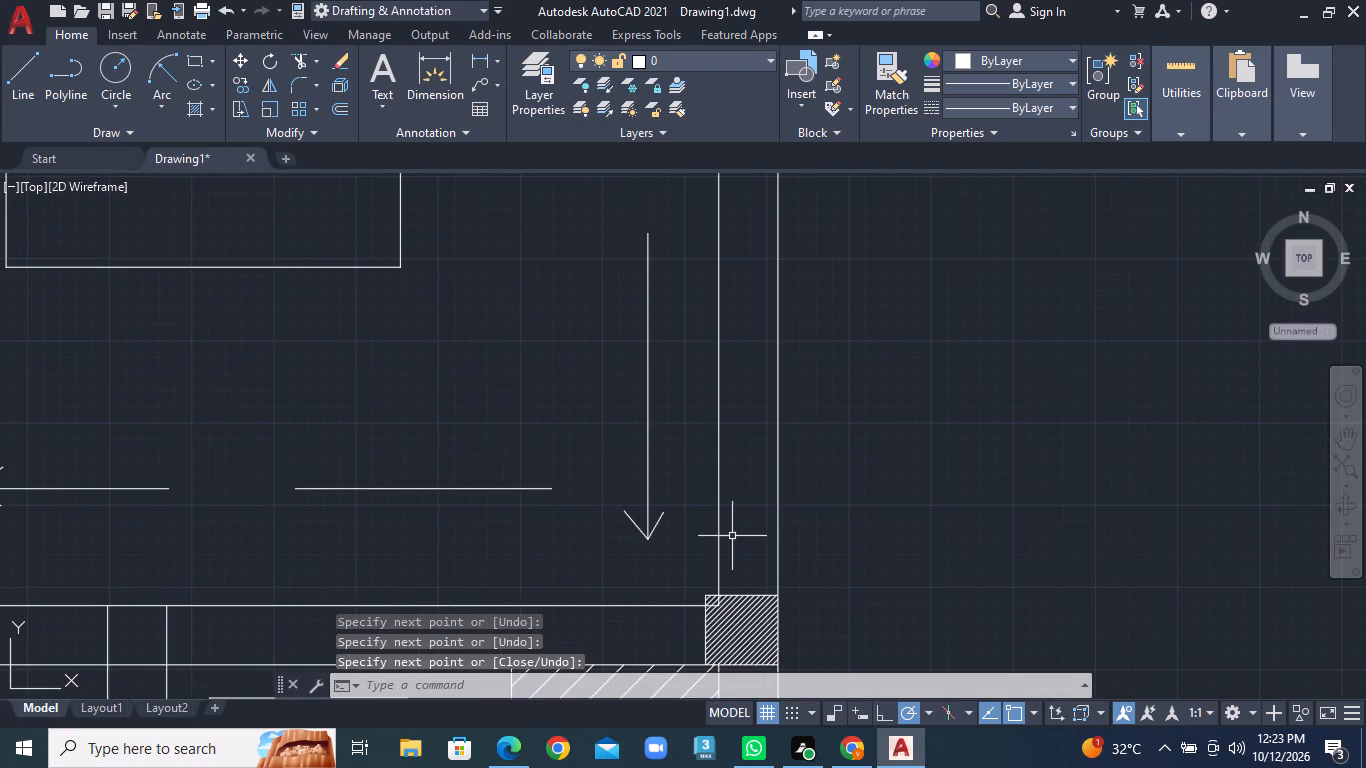
scroll(730, 529, "up", 1)
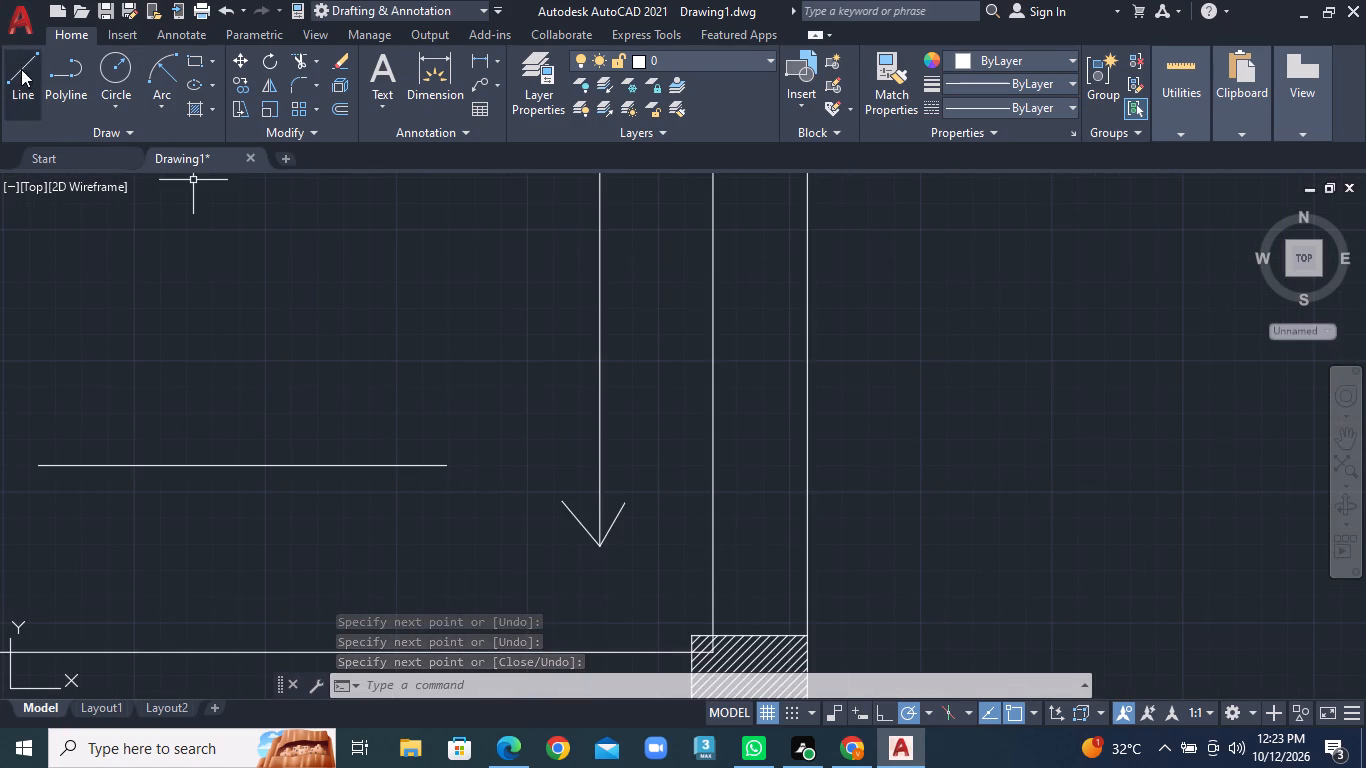
left_click(21, 70)
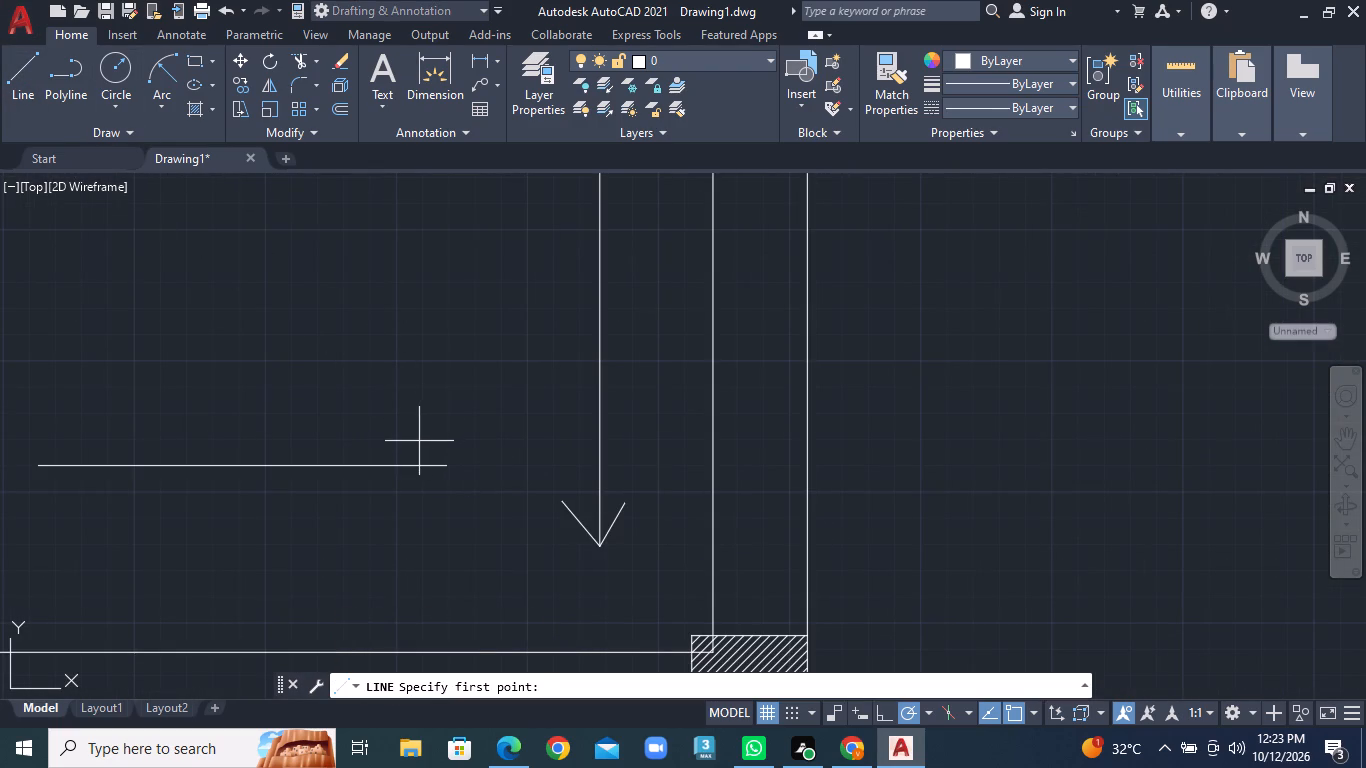
left_click(419, 441)
left_click(450, 470)
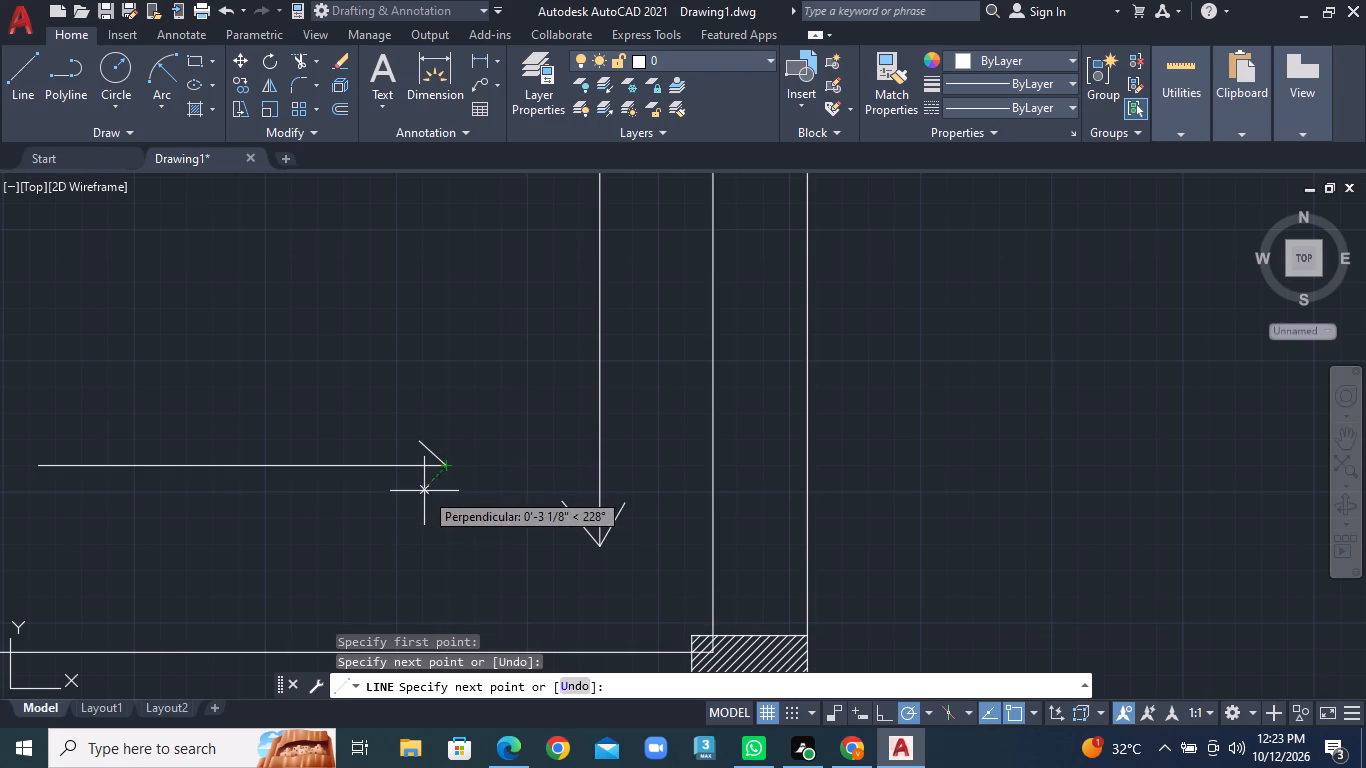
left_click(424, 491)
scroll(424, 491, "up", 1)
right_click(424, 491)
left_click(534, 254)
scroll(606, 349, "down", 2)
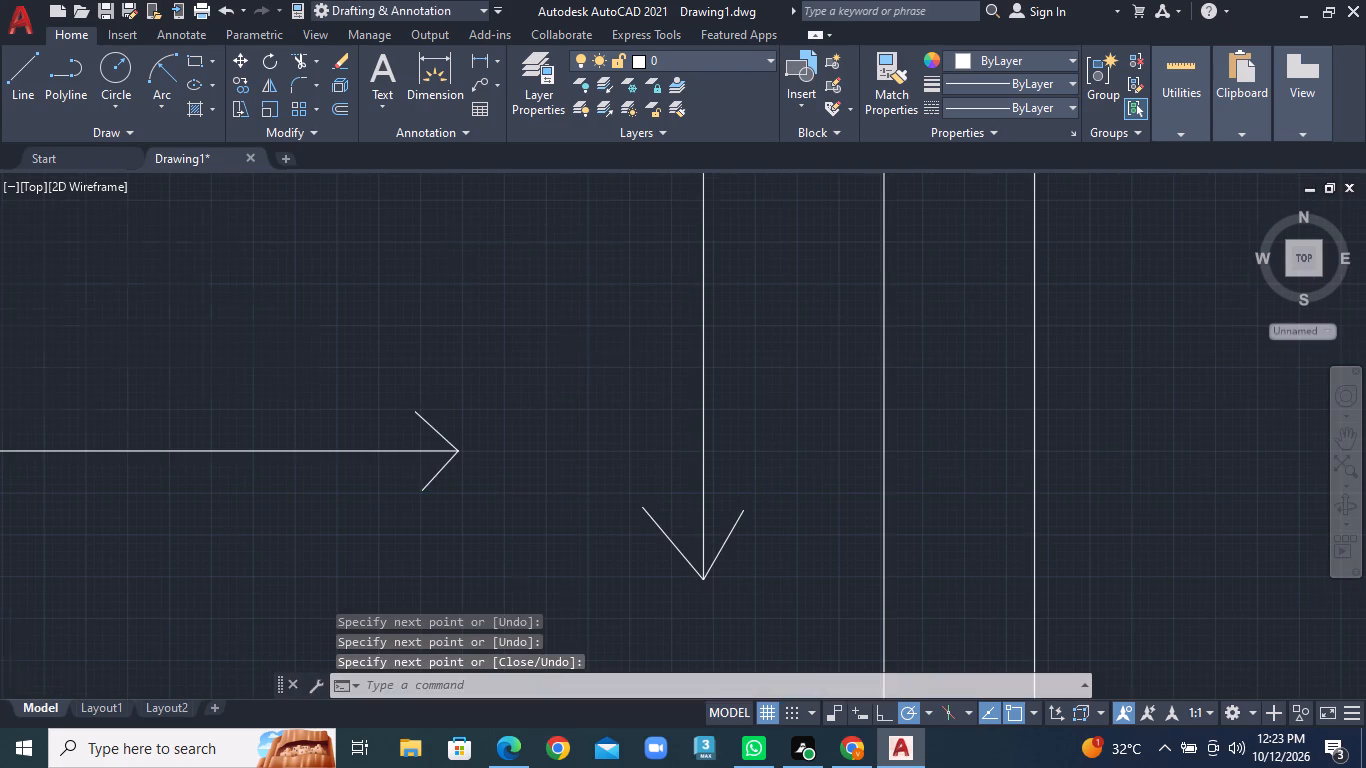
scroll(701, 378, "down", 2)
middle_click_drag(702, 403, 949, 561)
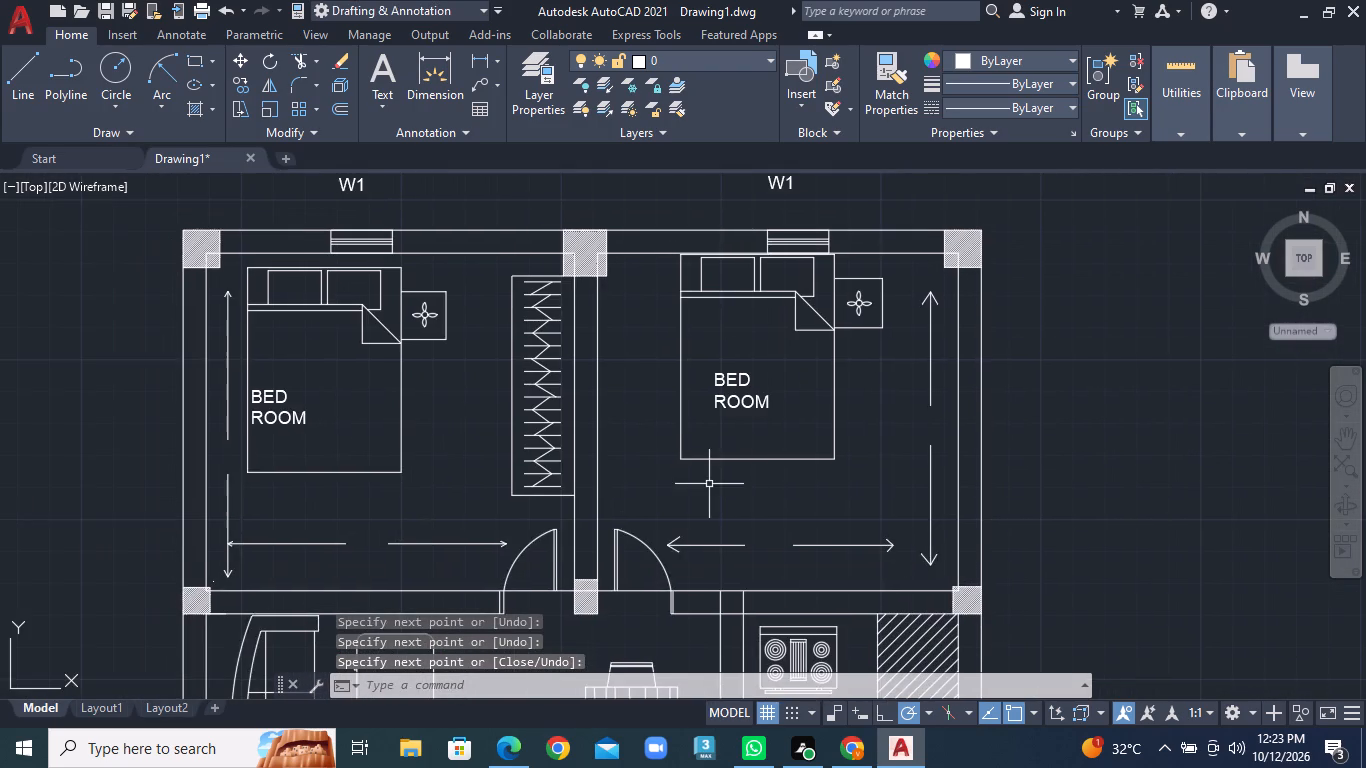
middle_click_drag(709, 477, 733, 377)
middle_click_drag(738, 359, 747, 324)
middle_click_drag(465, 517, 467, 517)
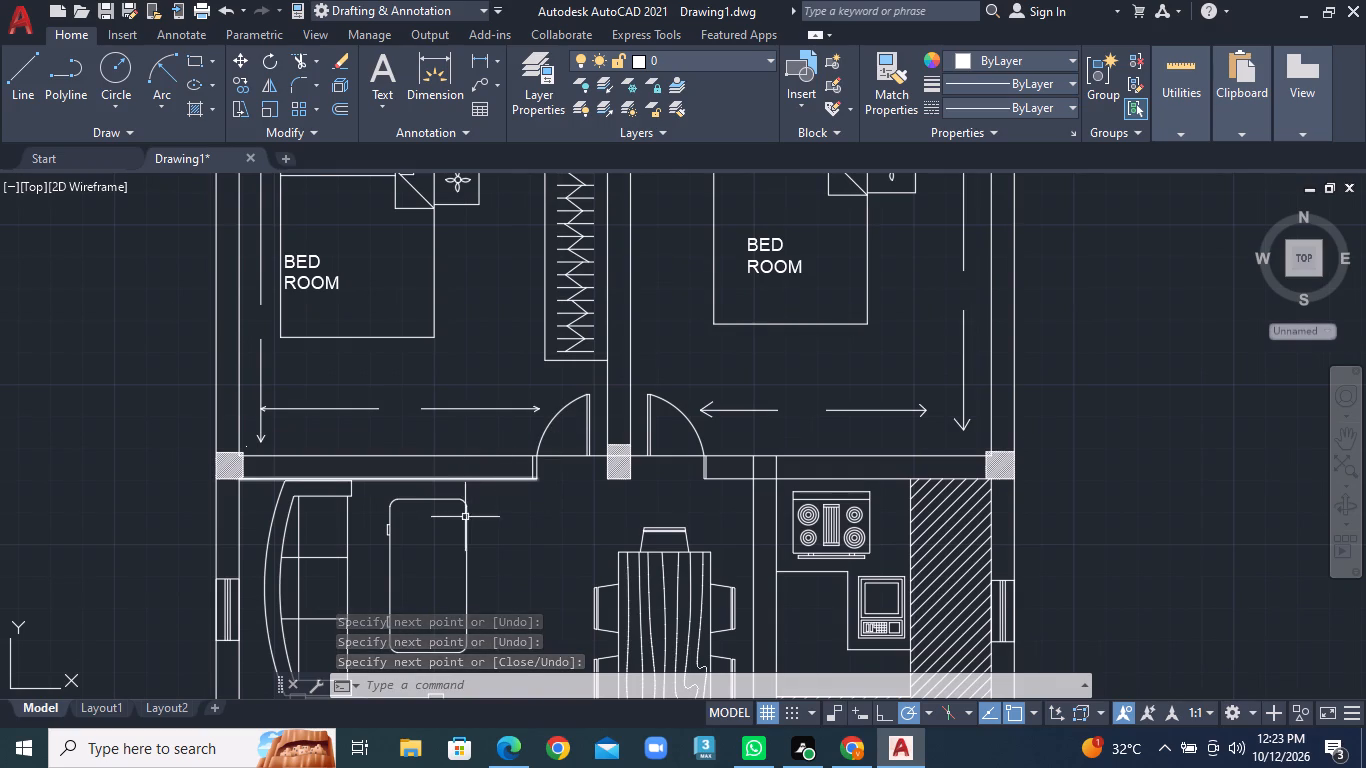
Erase the three-seat sofa along the living room's outer wall.
middle_click_drag(467, 517, 688, 290)
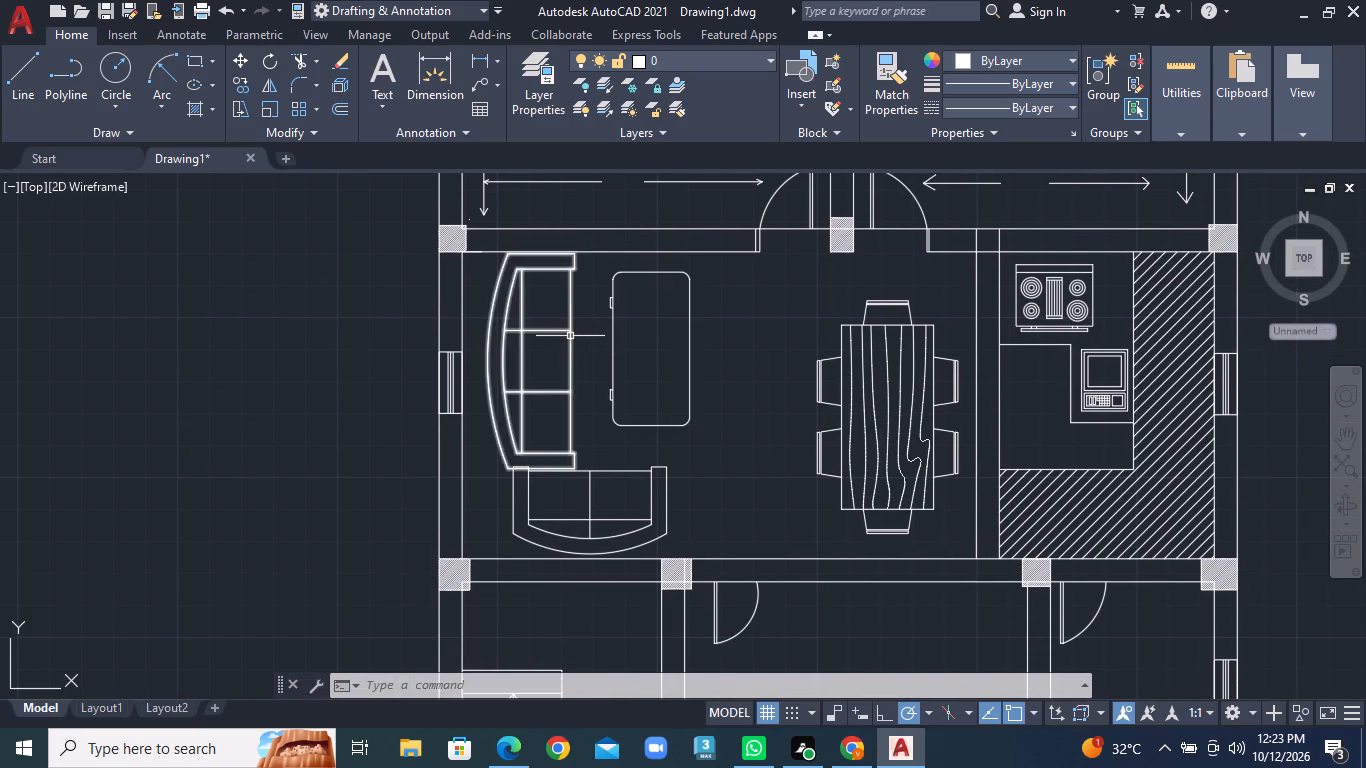
left_click(570, 336)
right_click(570, 336)
left_click(637, 359)
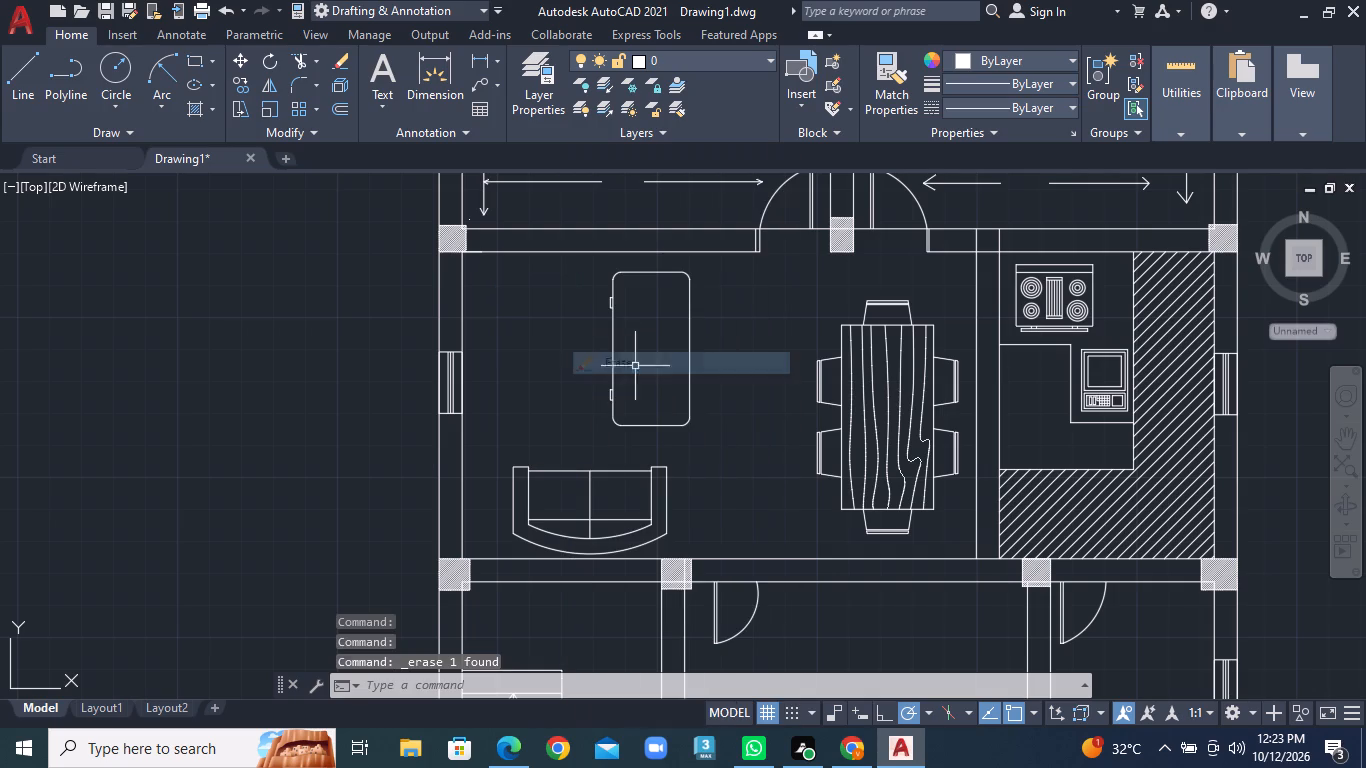
Copy the two-seat sofa once, placing the copy just above the original so that it overlaps the coffee table.
left_click(591, 494)
right_click(591, 494)
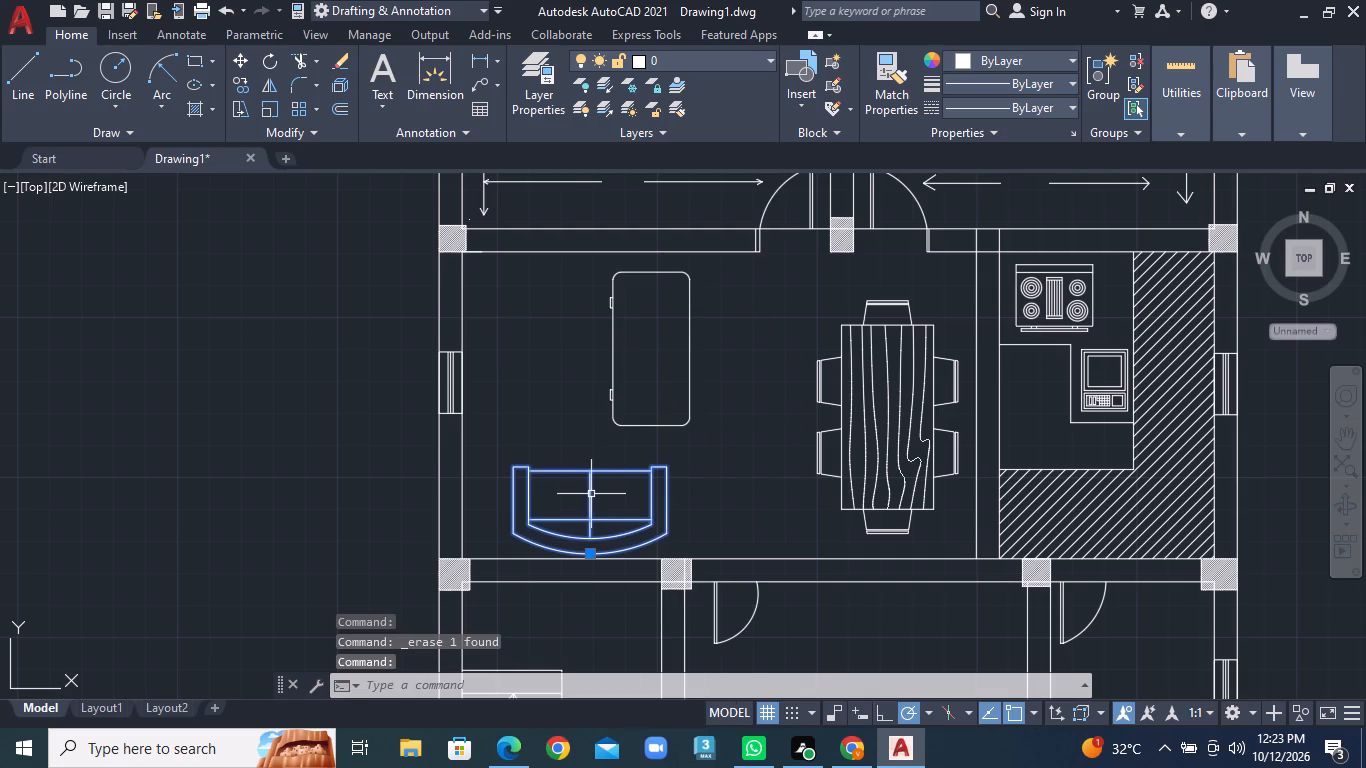
left_click(677, 409)
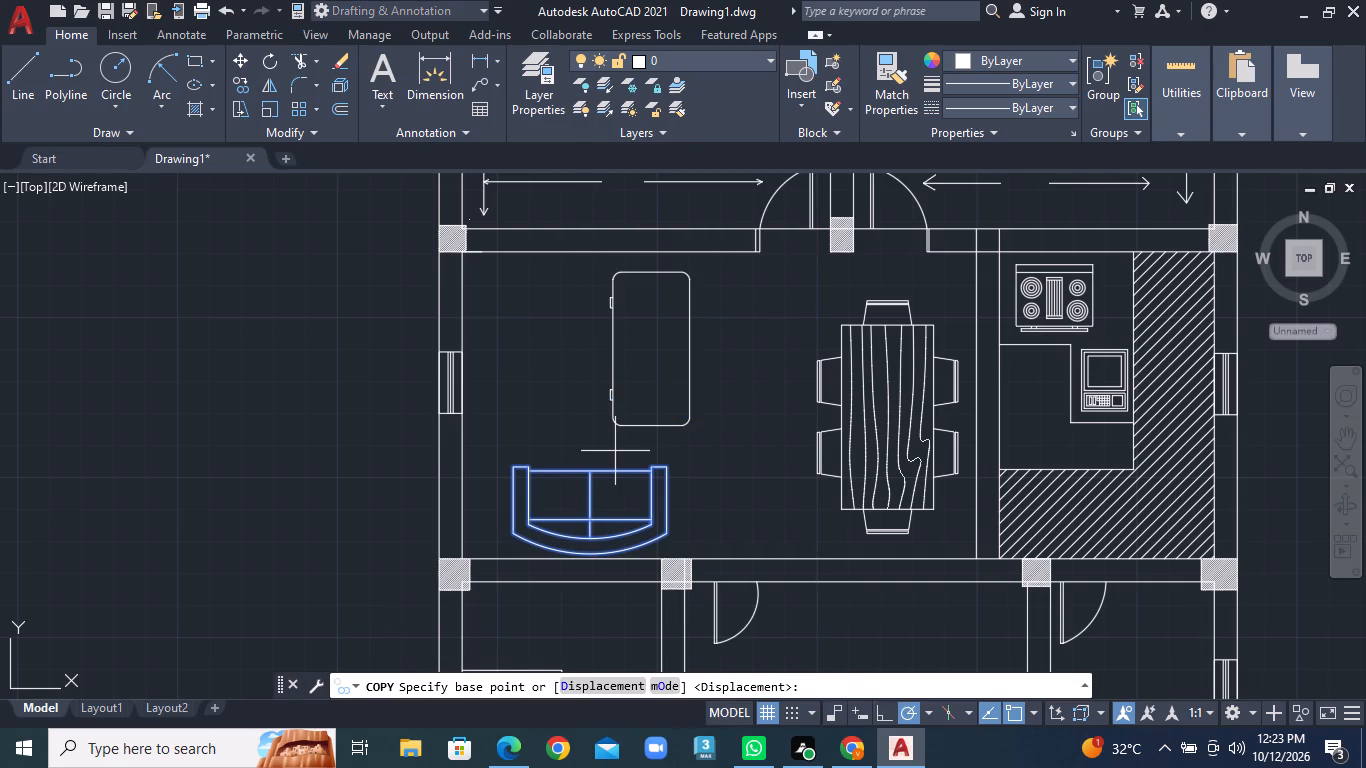
left_click(593, 471)
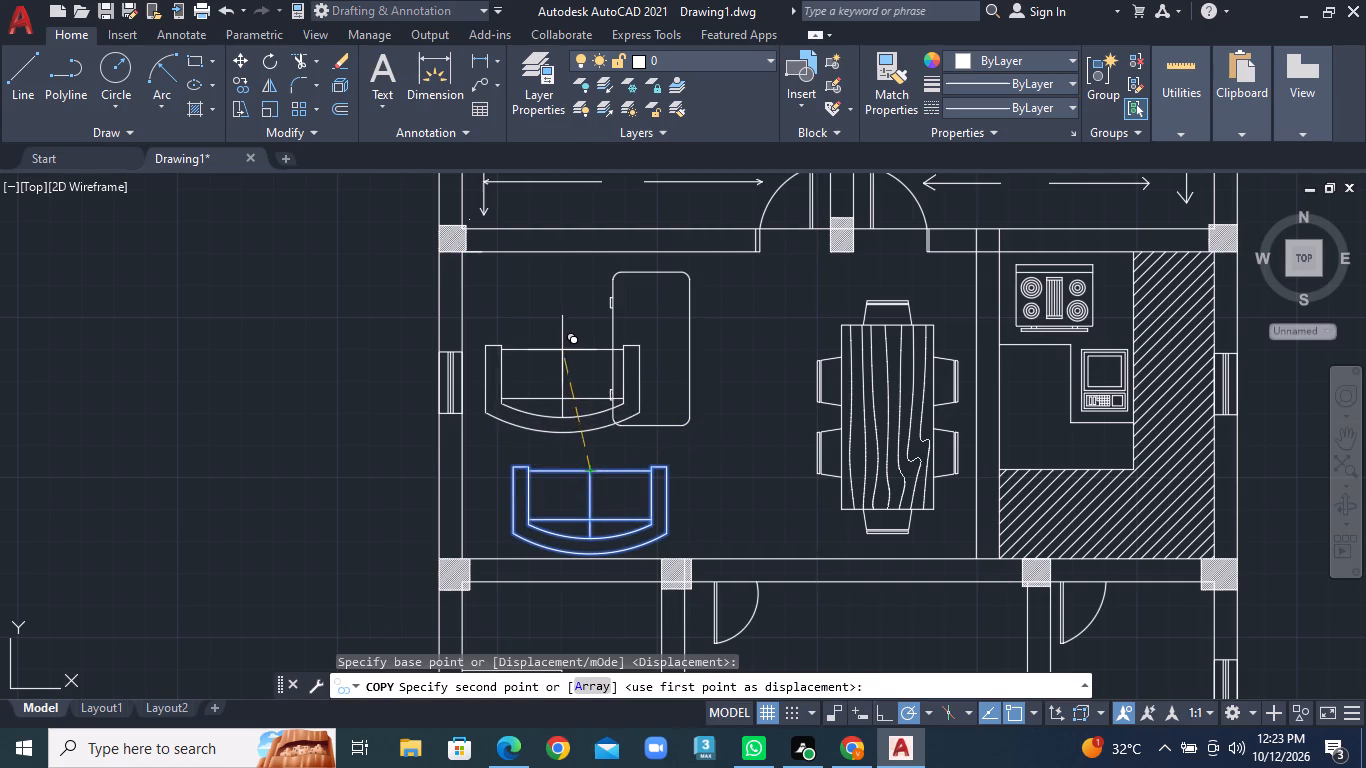
left_click(561, 347)
right_click(425, 301)
left_click(471, 323)
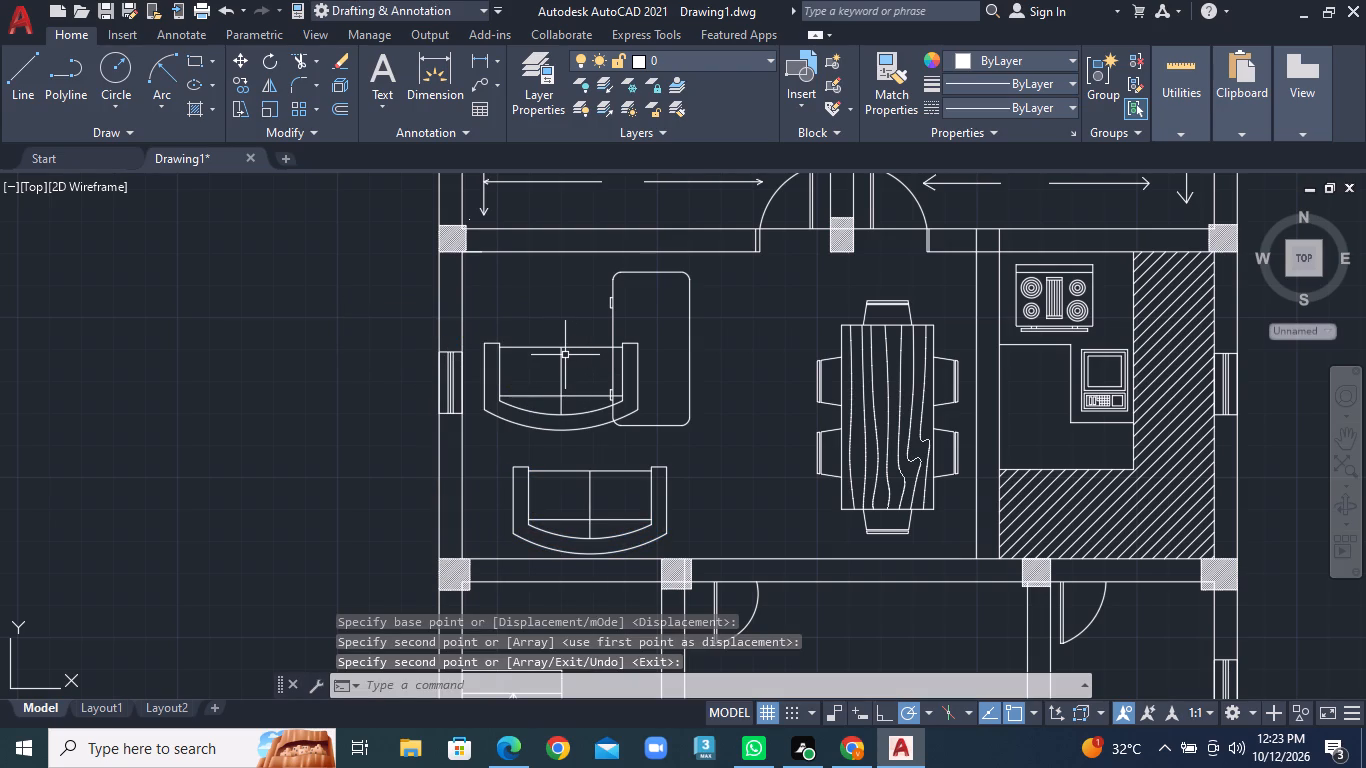
Rotate the copied two-seat sofa a quarter turn clockwise about its upper-left corner so its back faces the outer wall.
left_click(563, 355)
right_click(563, 355)
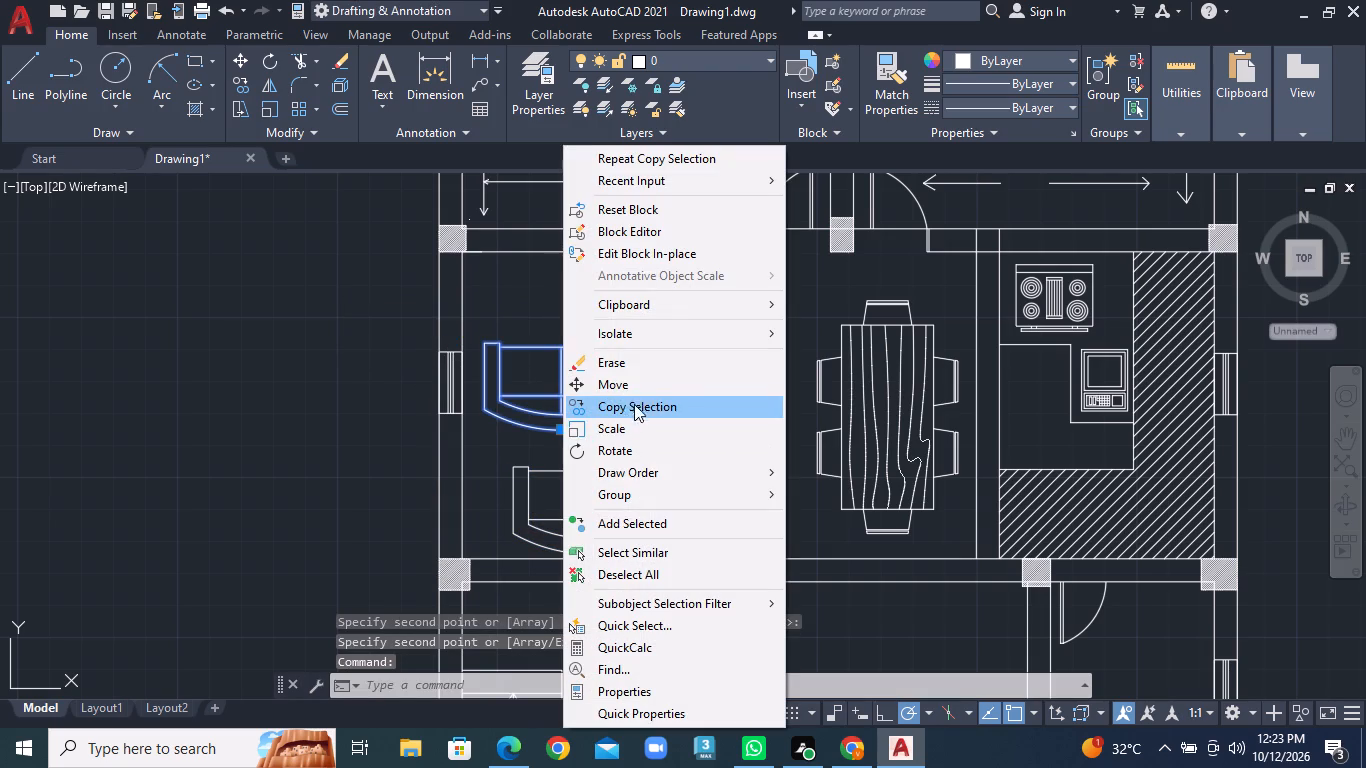
left_click(630, 445)
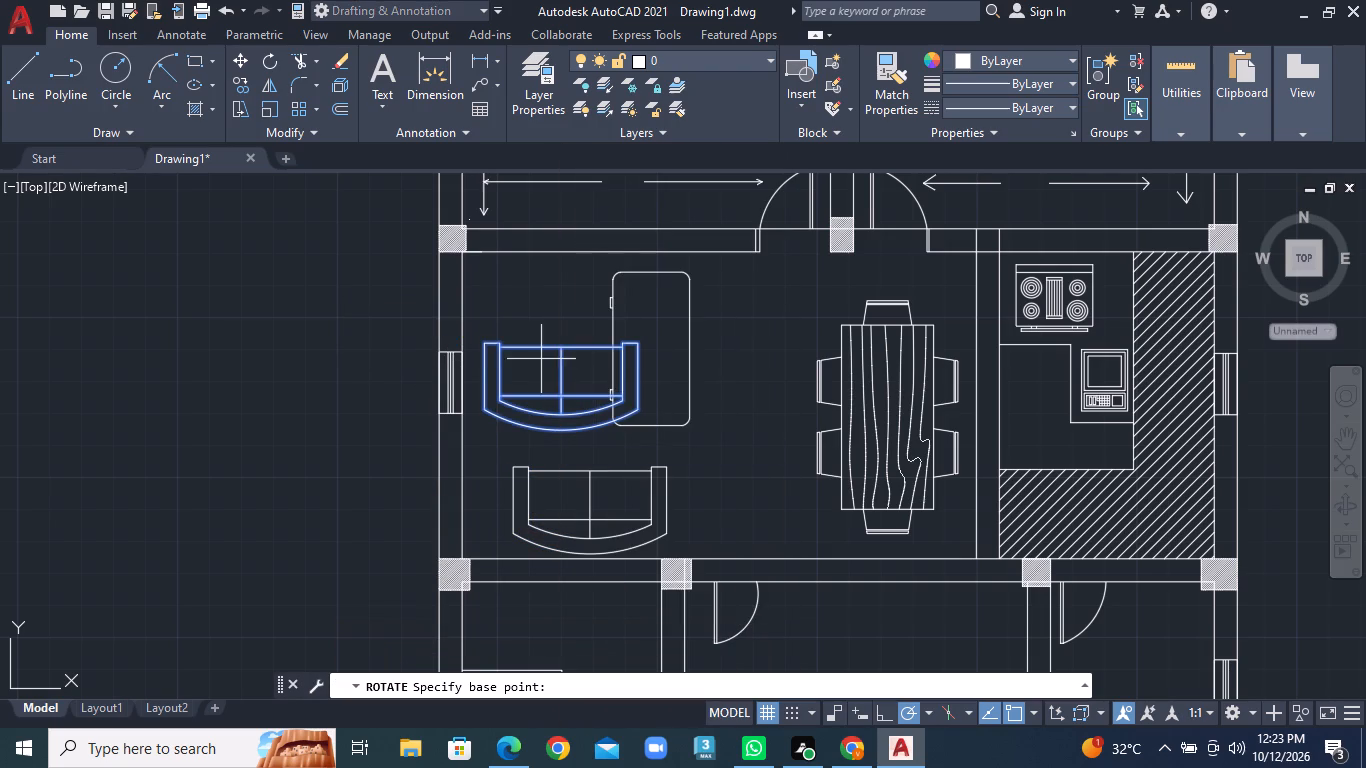
left_click(490, 340)
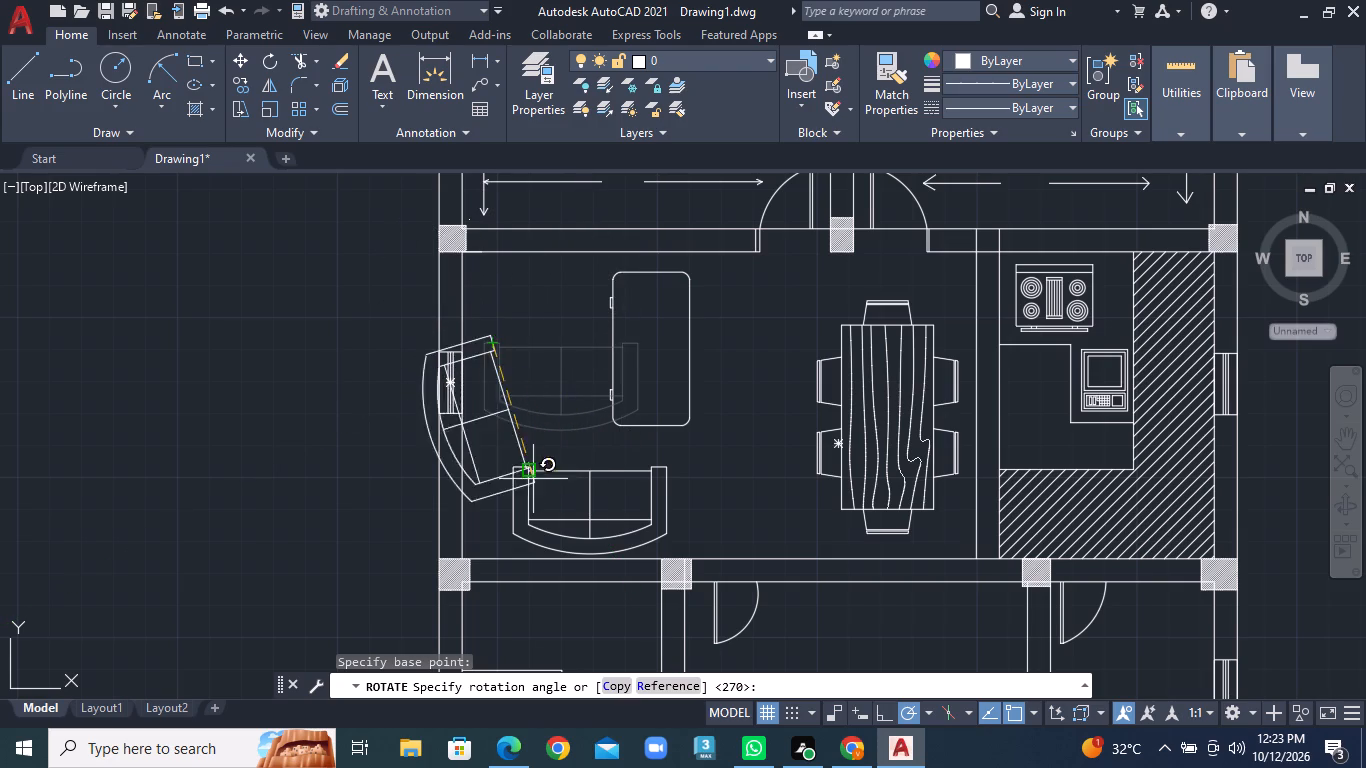
left_click(492, 488)
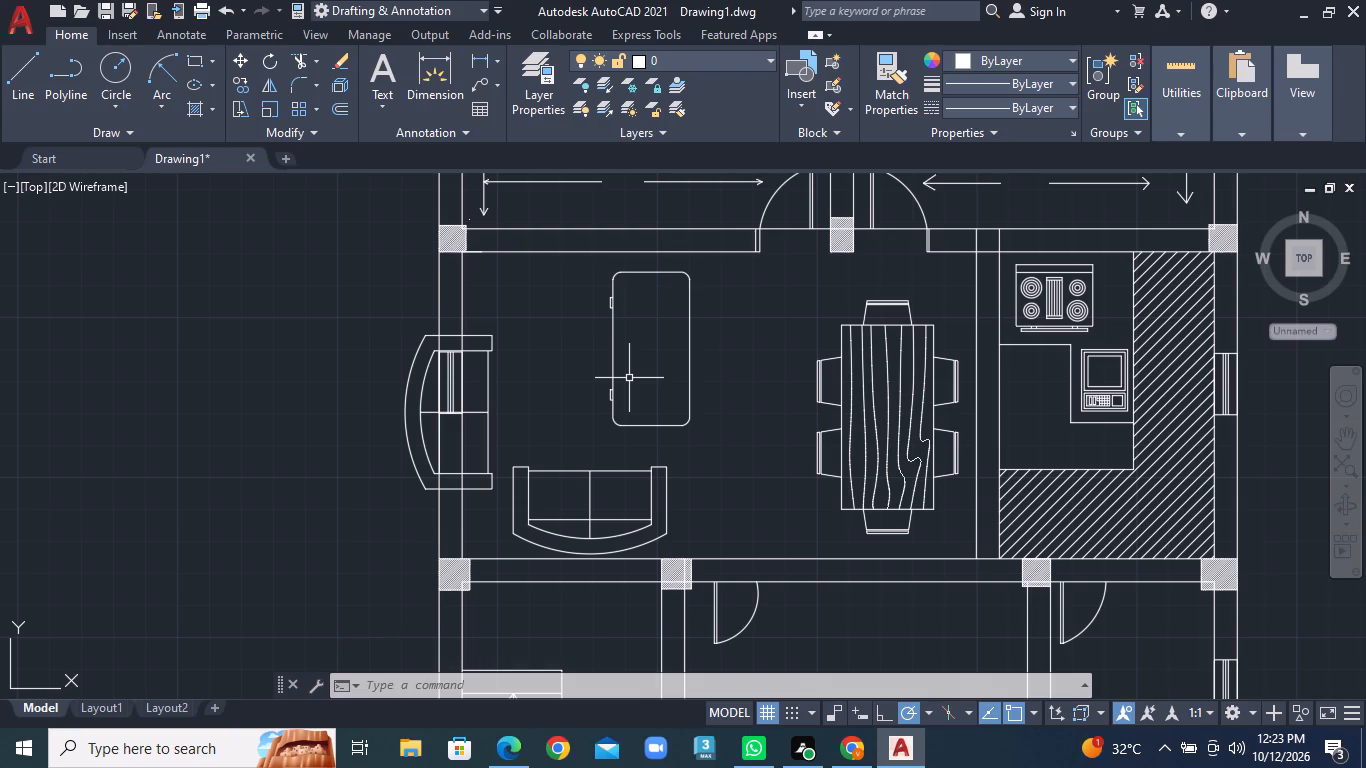
Move the rotated two-seat sofa off the outer wall into the living room, between the window and the coffee table, just above the other sofa.
left_click(486, 354)
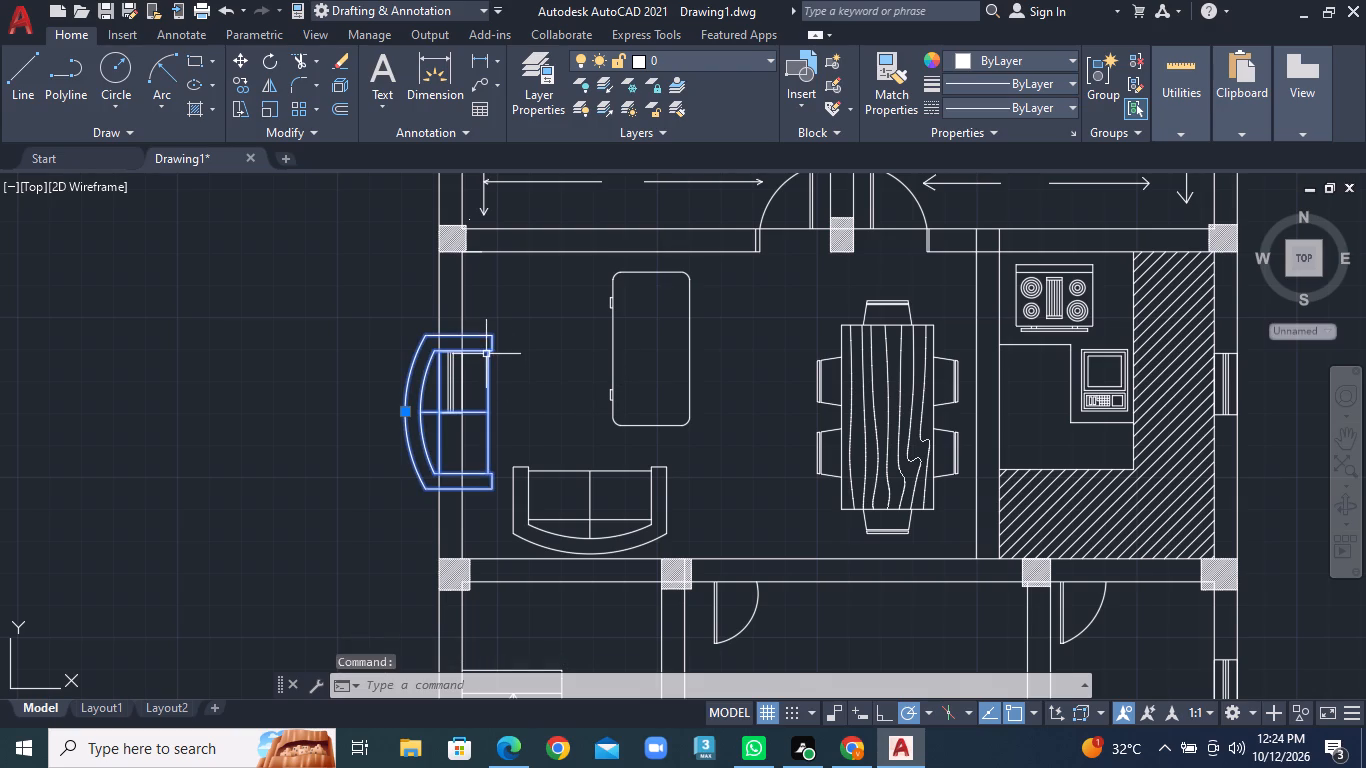
left_click(242, 62)
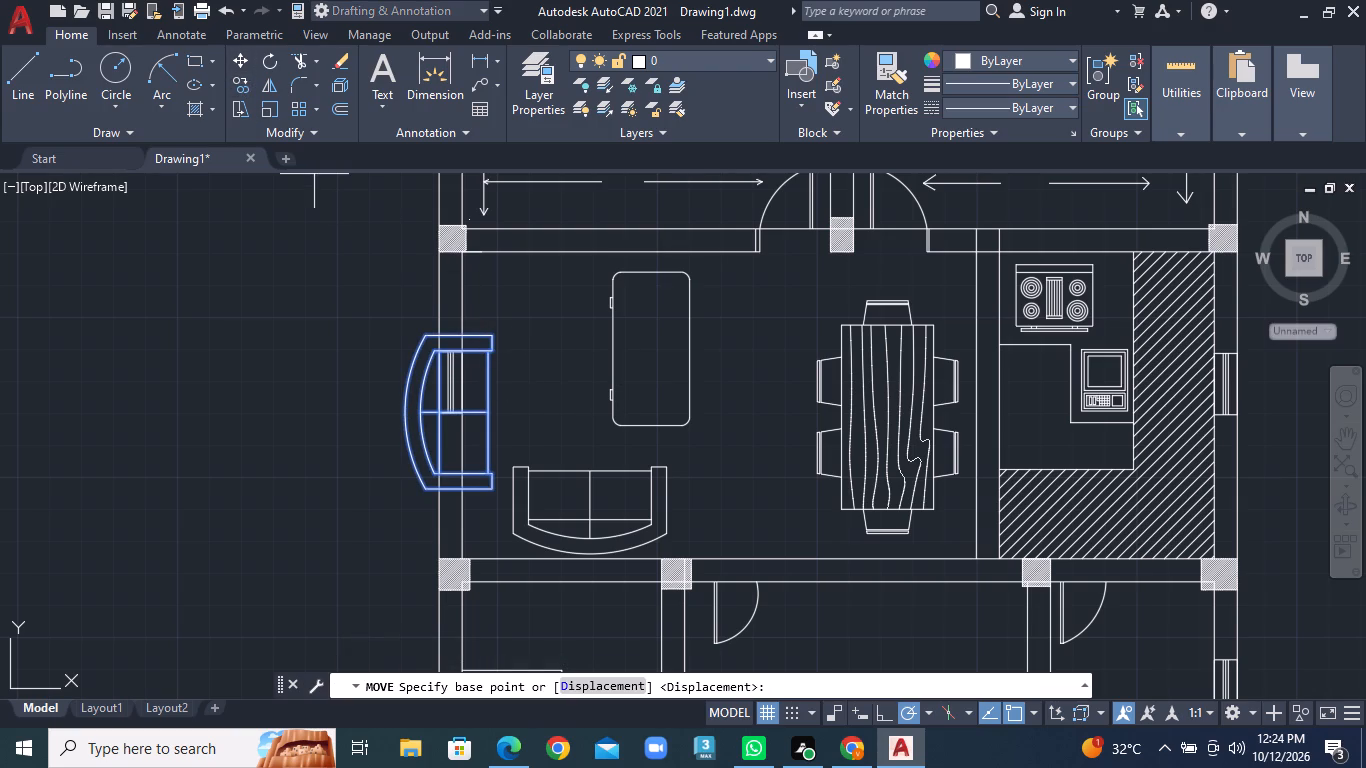
left_click(424, 333)
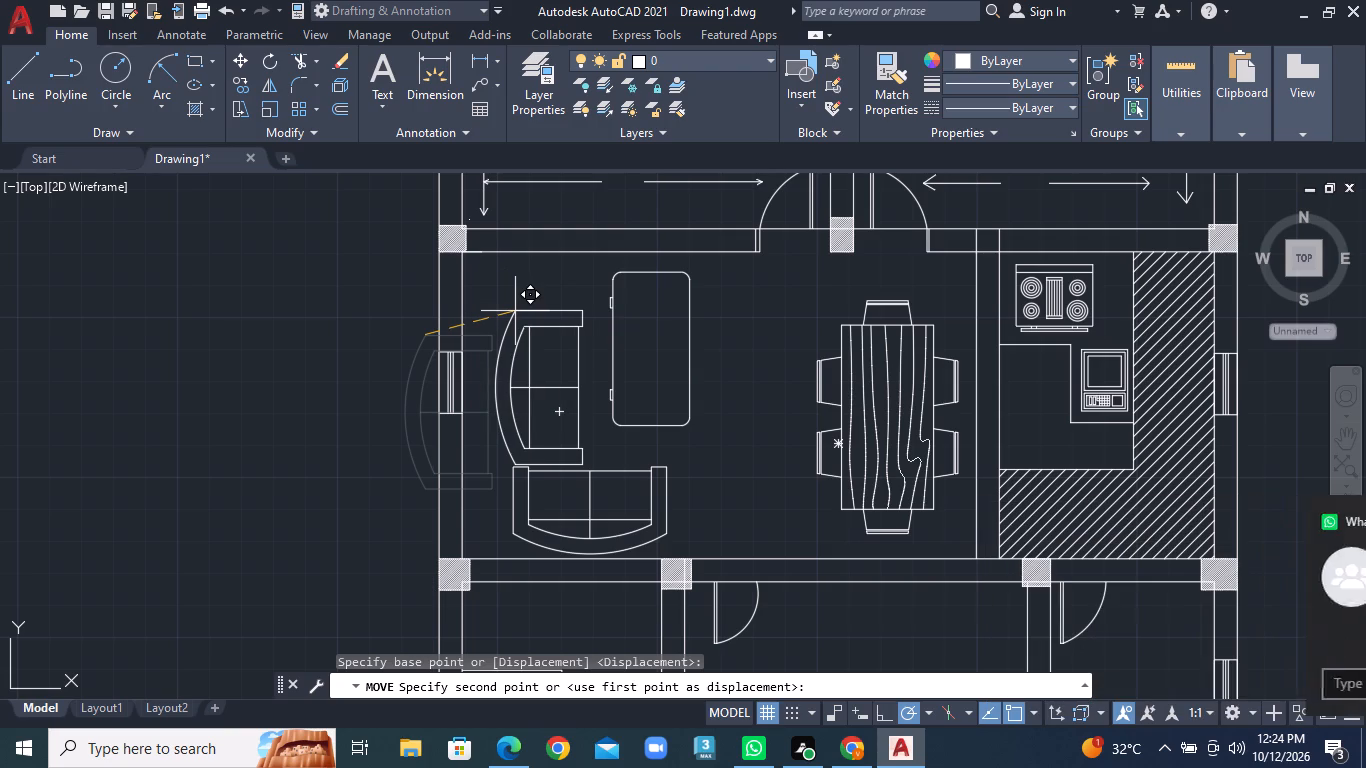
left_click(515, 311)
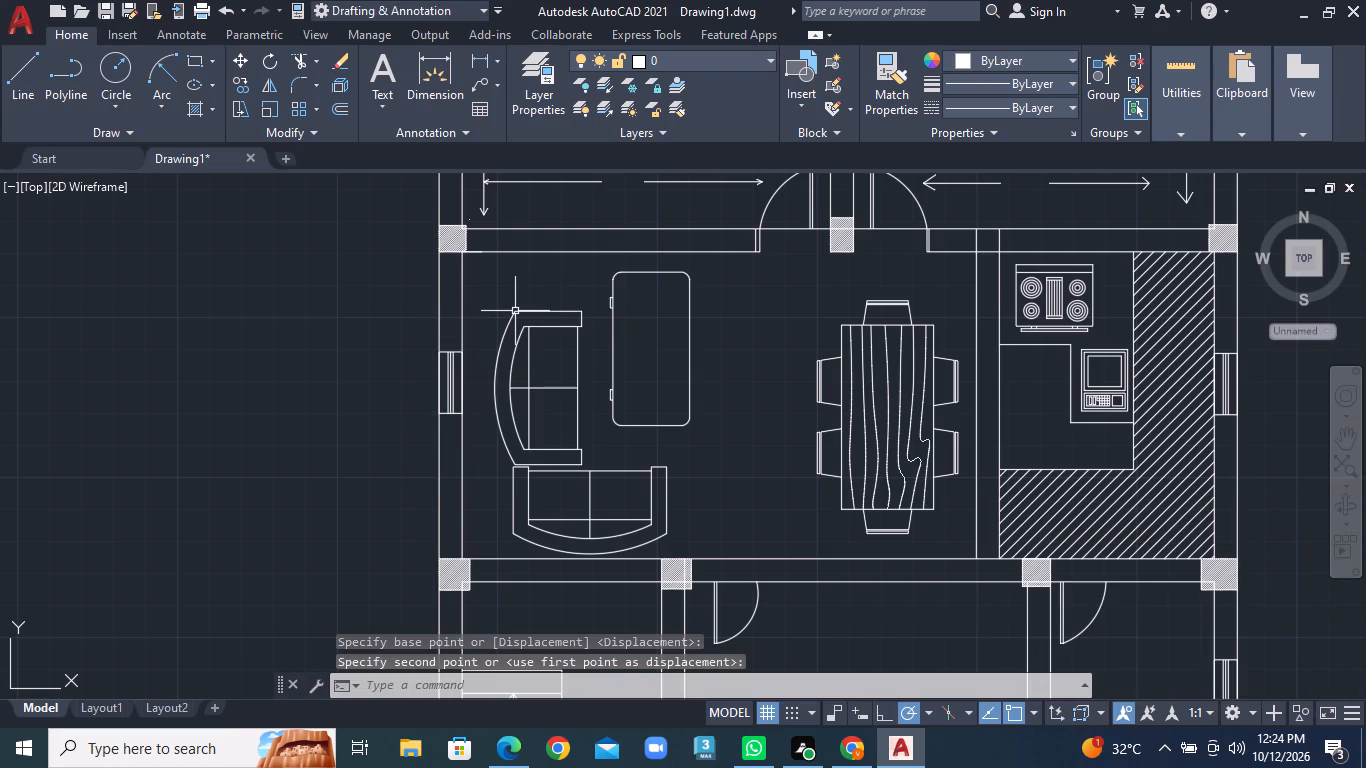
Move the coffee table straight down so it lines up beside the rotated two-seat sofa.
left_click(613, 336)
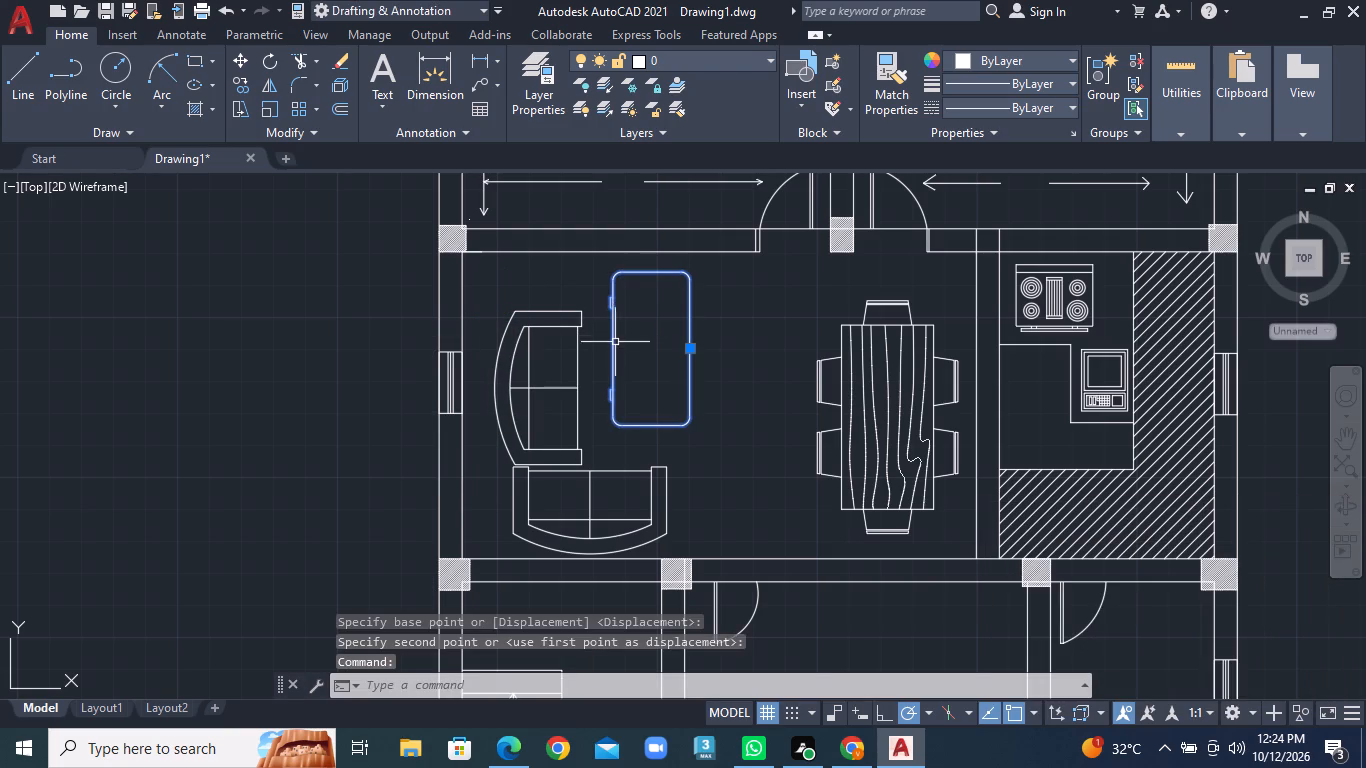
left_click(240, 60)
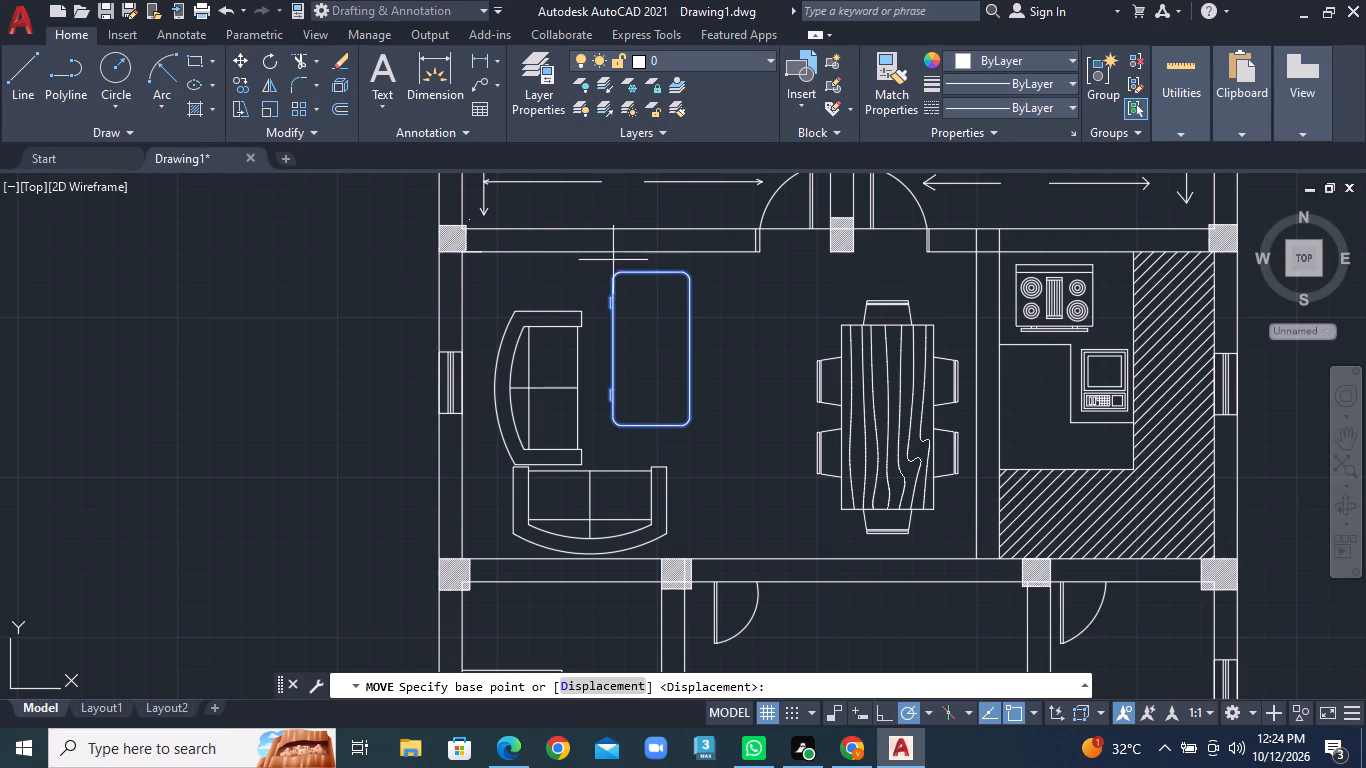
left_click(619, 276)
left_click(617, 313)
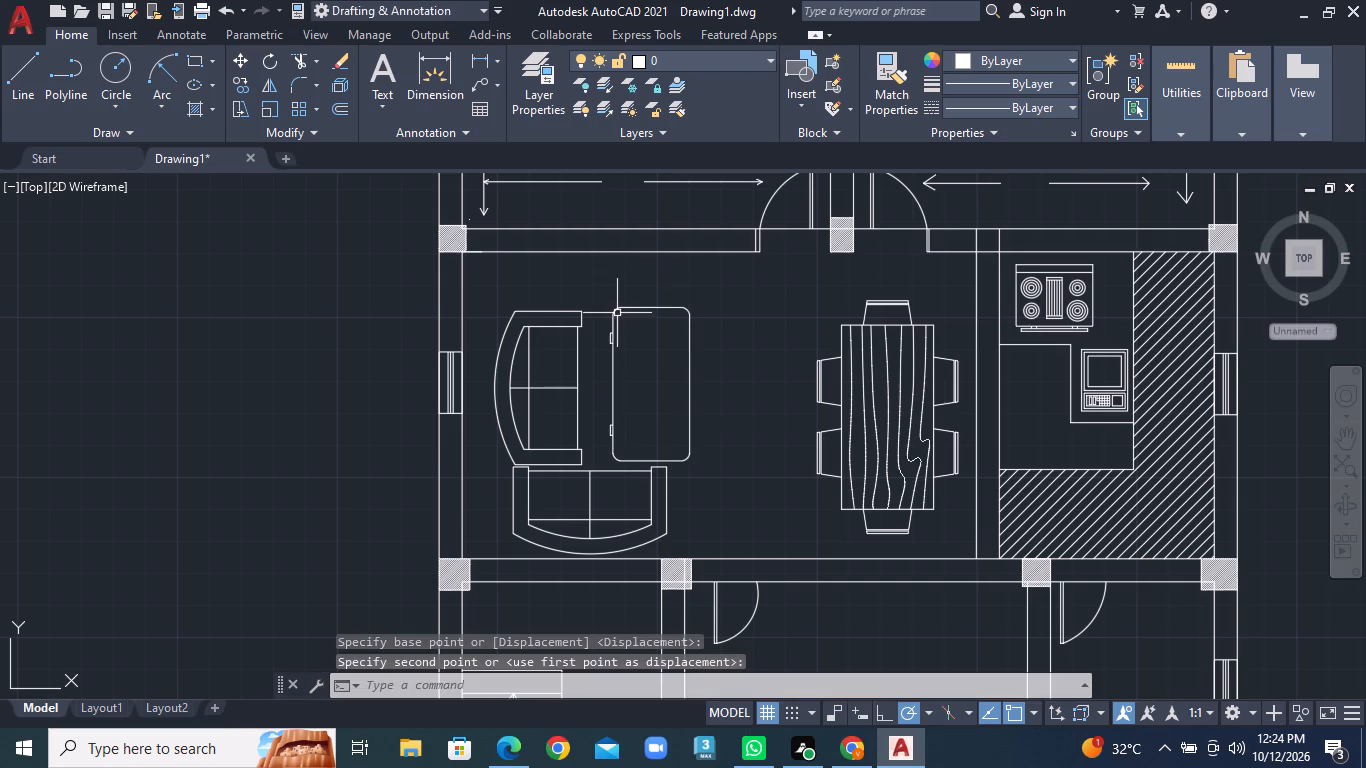
Start a new line with the Line tool.
left_click(5, 78)
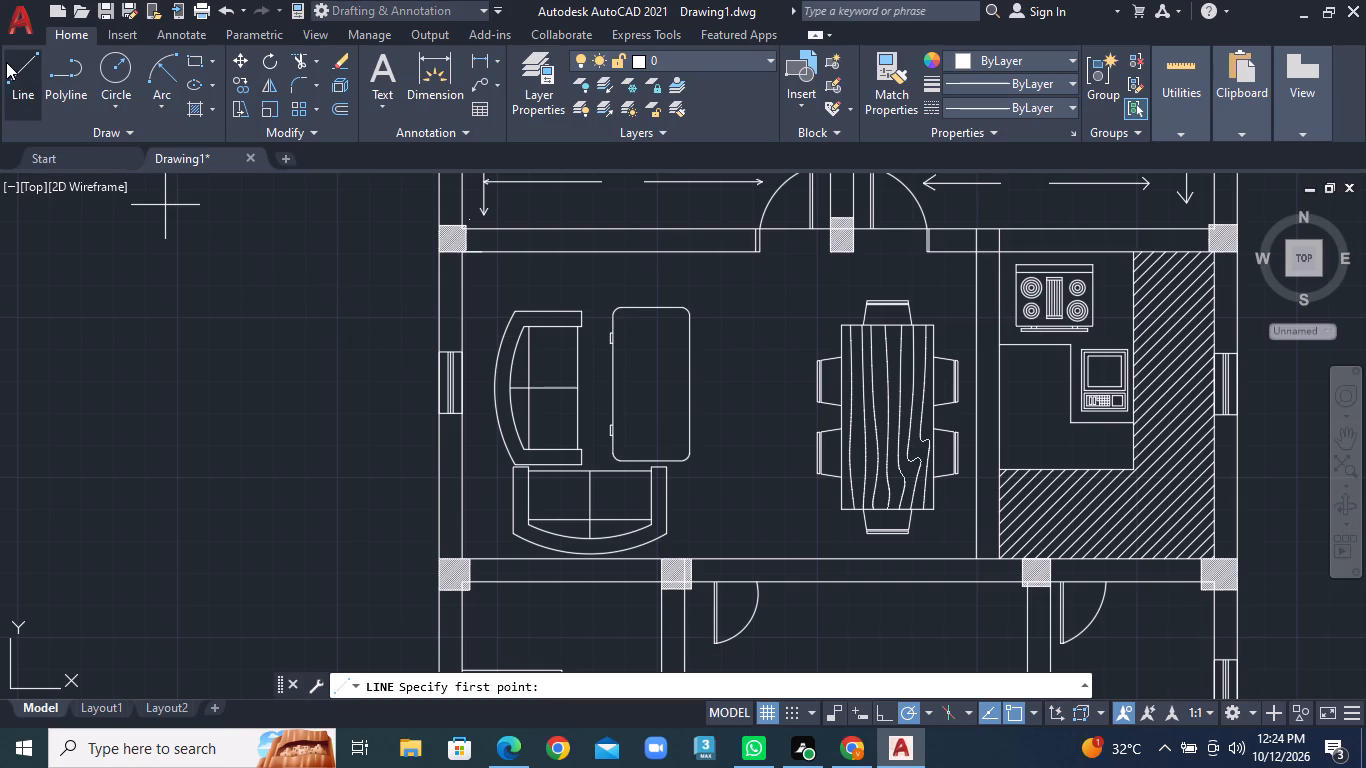
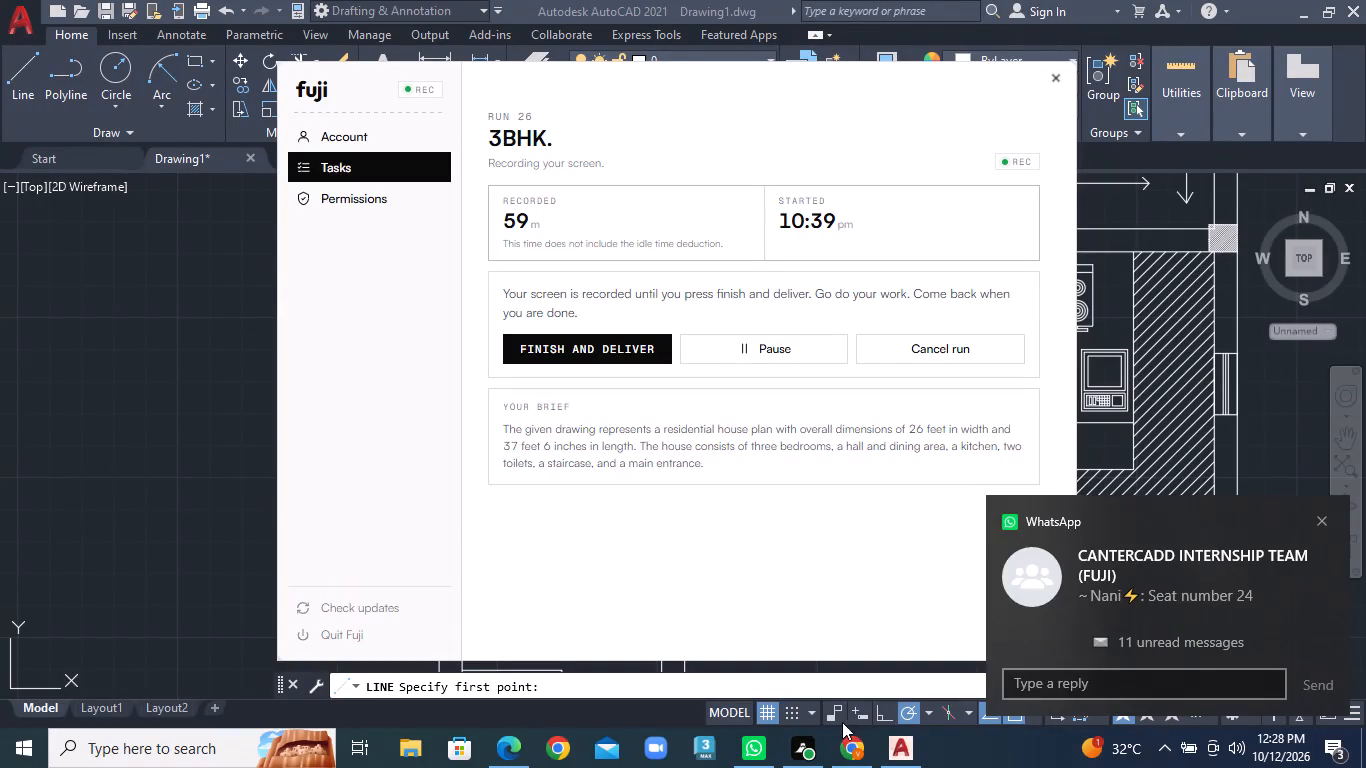
Draw two collinear horizontal dimension line segments above the sofas and dining table, leaving a gap between them for the label.
left_click(892, 748)
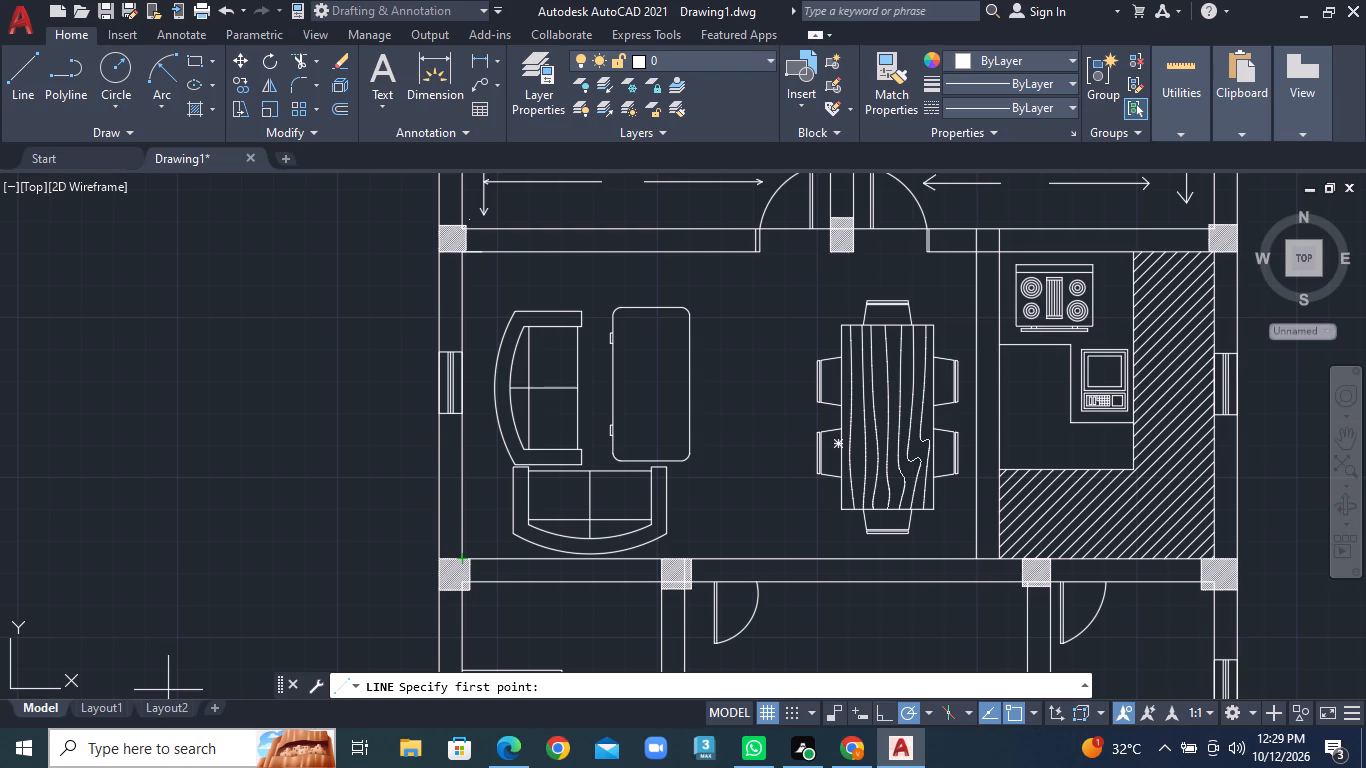
left_click(15, 81)
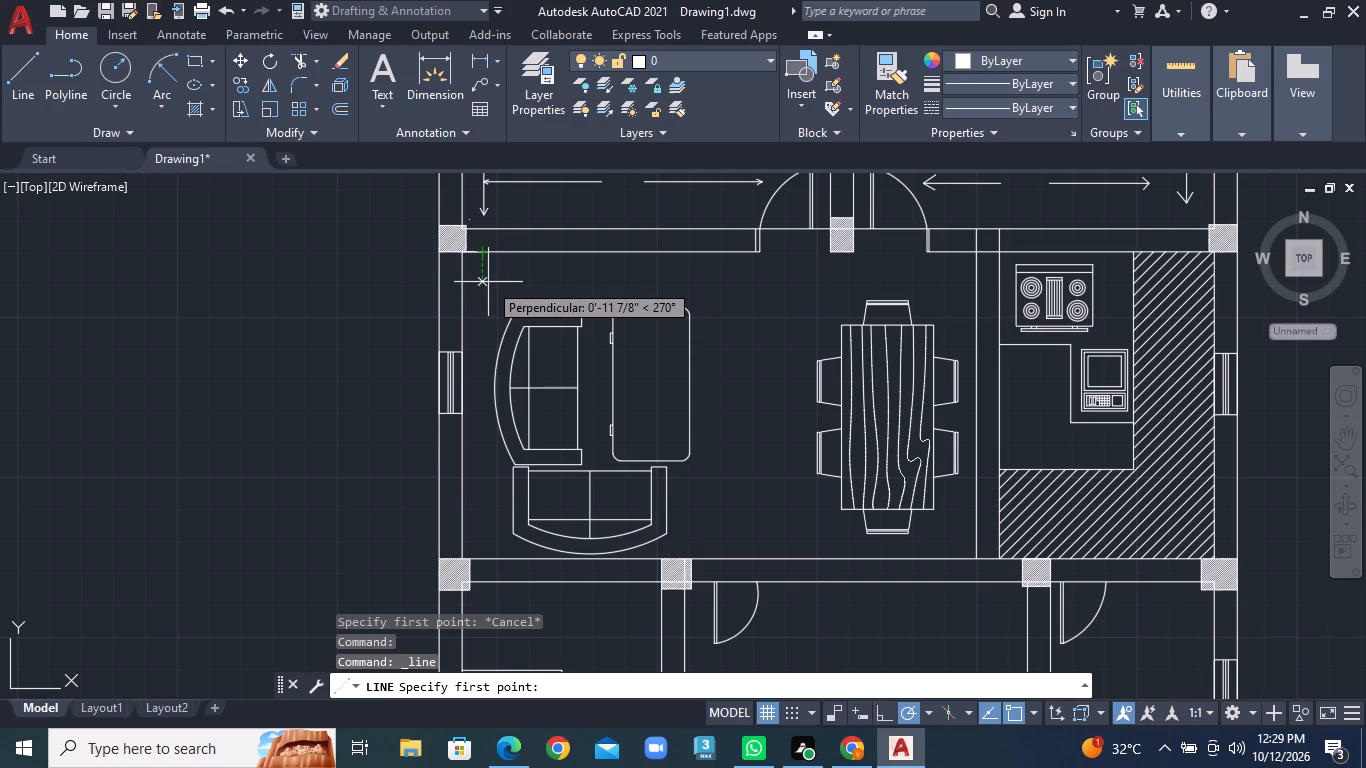
left_click(477, 282)
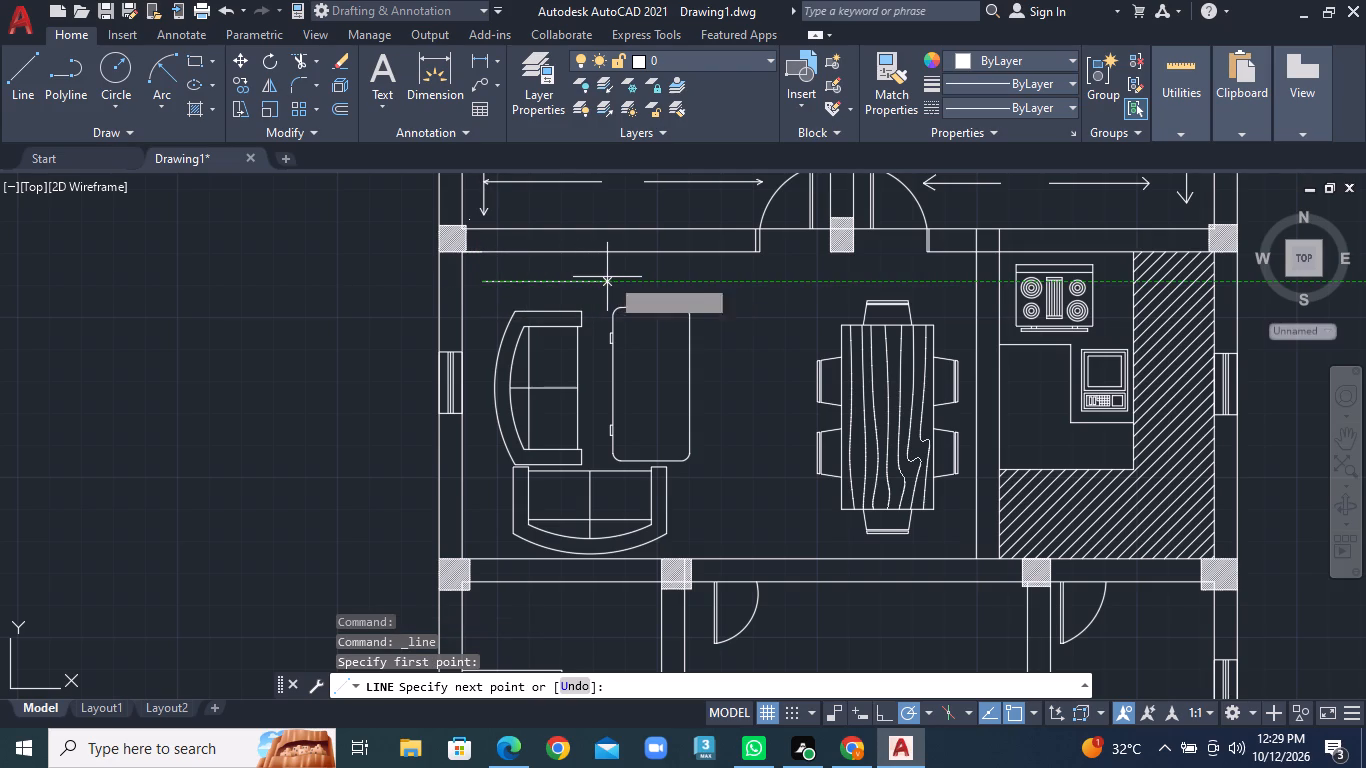
left_click(684, 277)
right_click(684, 277)
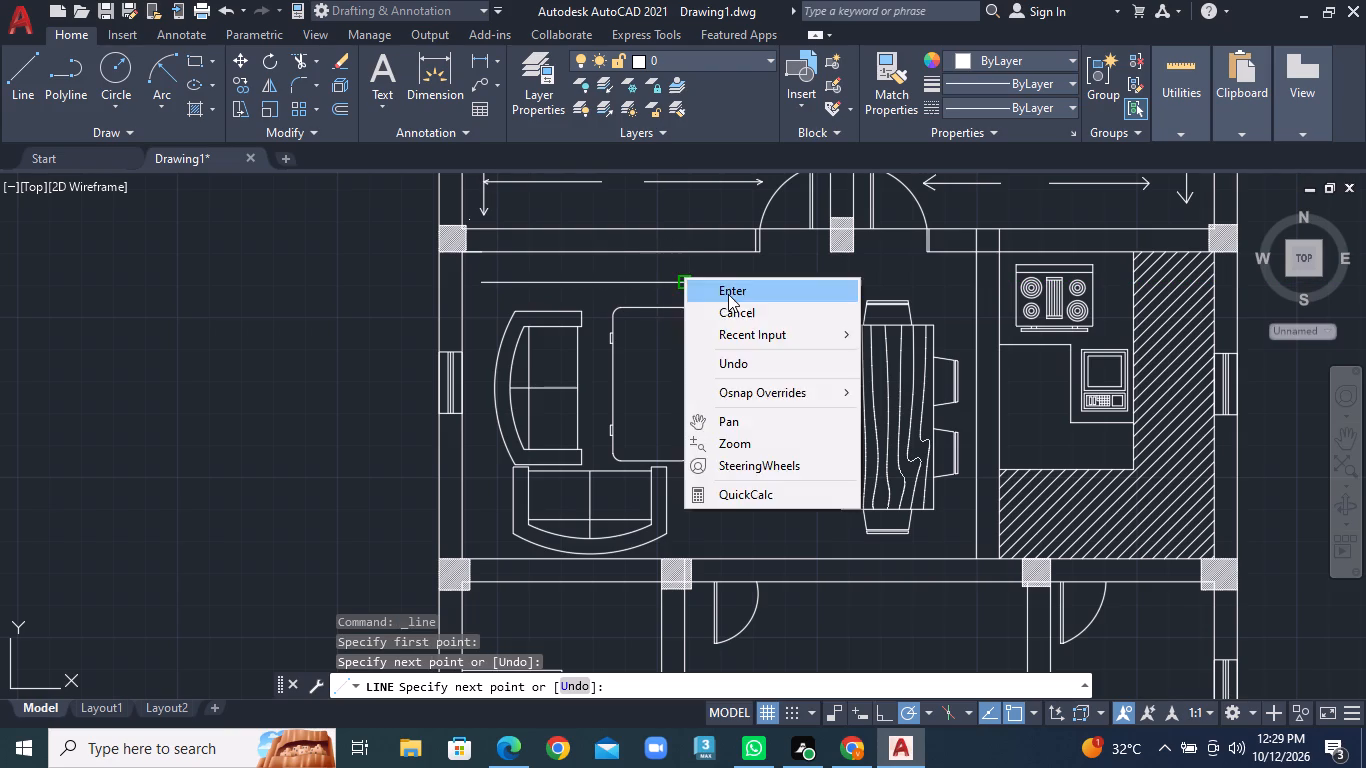
left_click(728, 295)
left_click(28, 95)
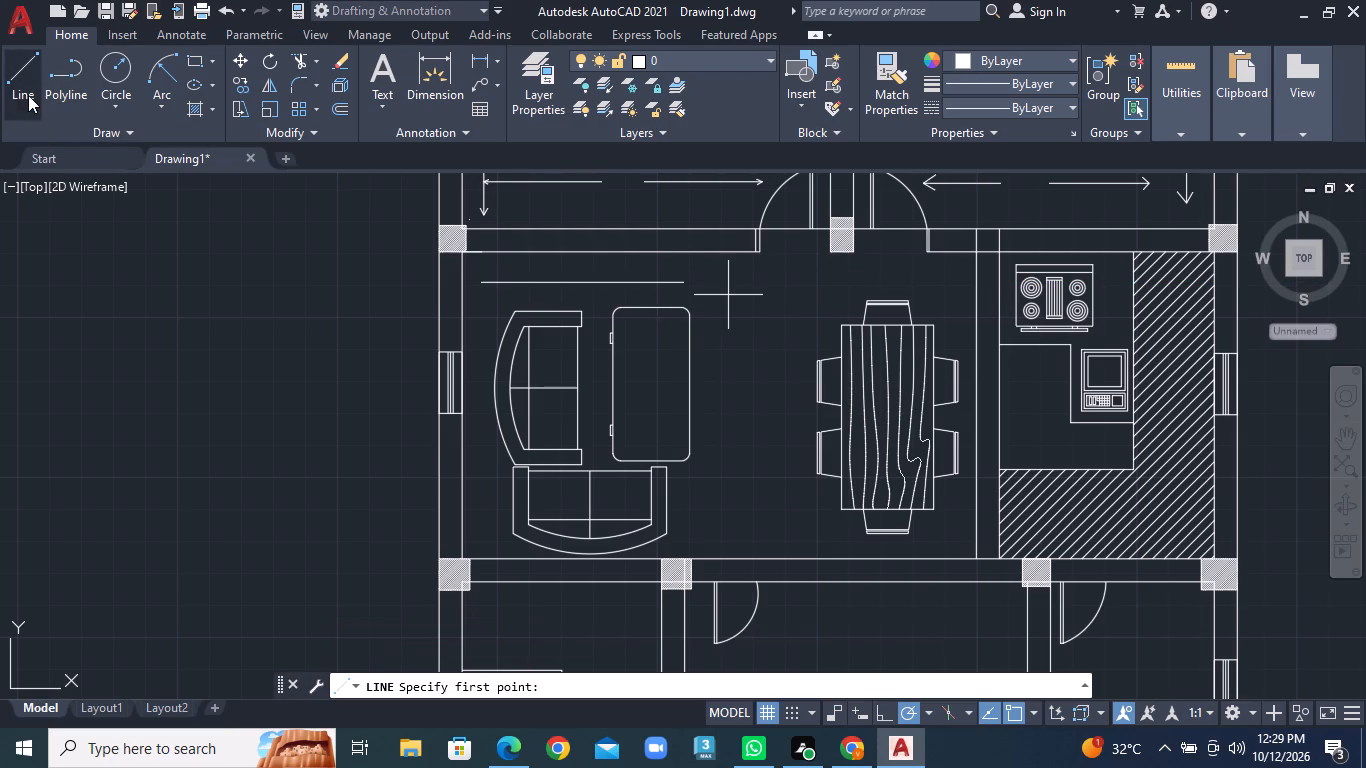
left_click(764, 281)
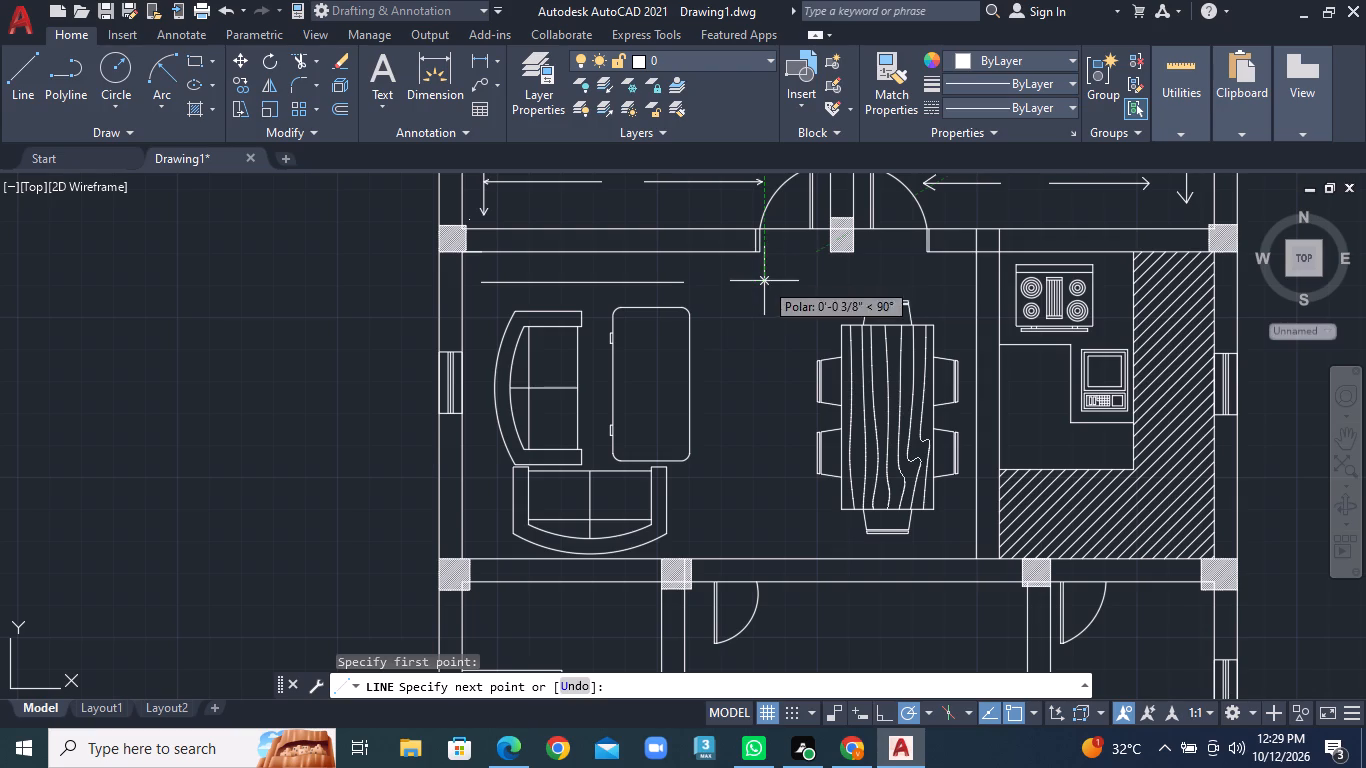
left_click(957, 289)
right_click(957, 289)
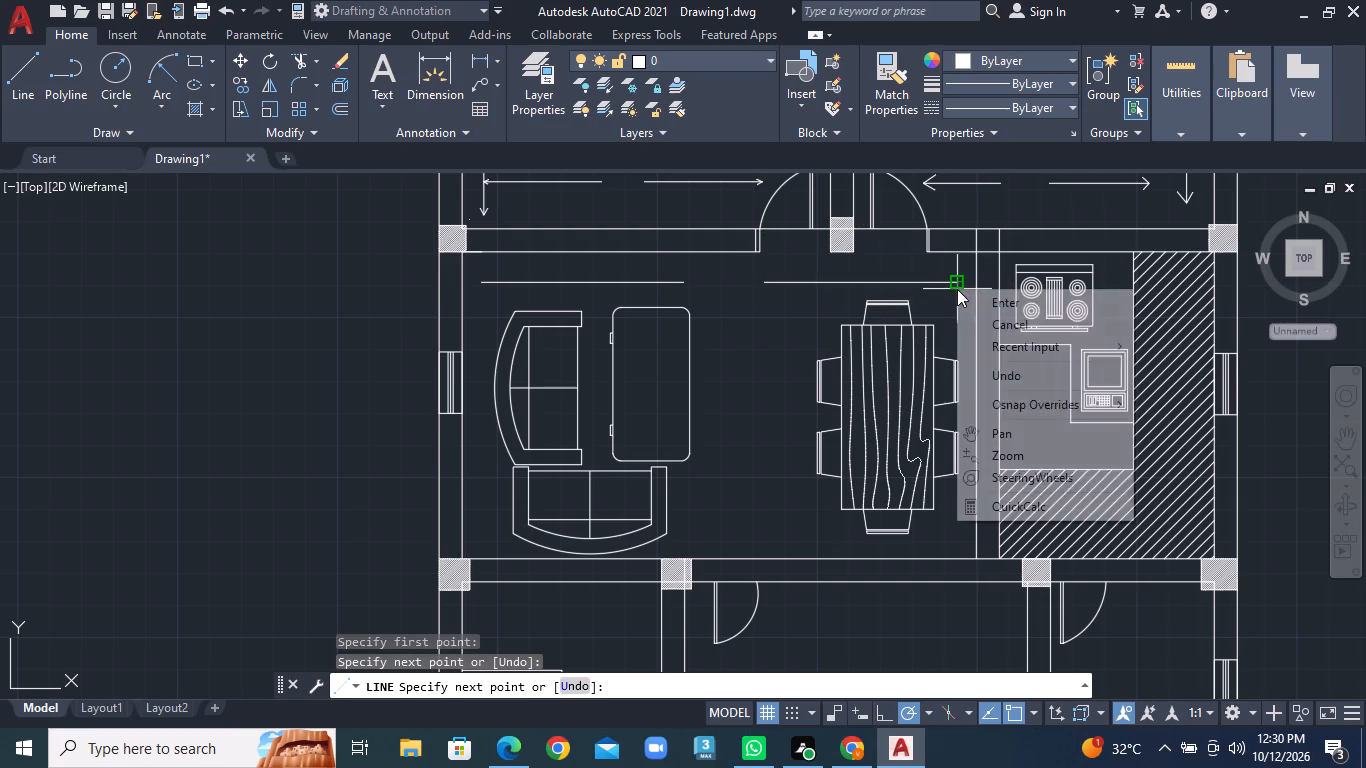
left_click(1005, 308)
Draw two aligned vertical dimension line segments, about 3'-3" and 2'-11" long, between the living room's outer wall and the sofas, leaving a label gap.
left_click(25, 81)
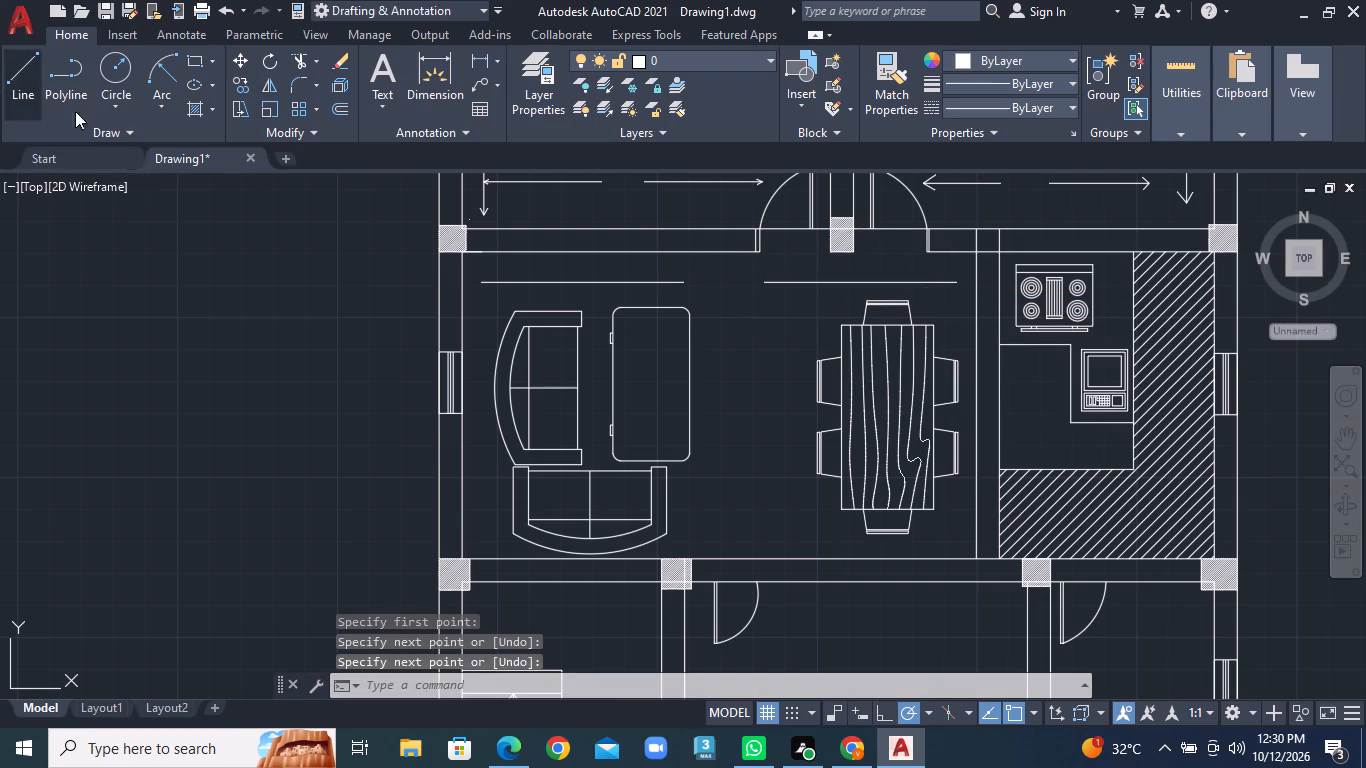
scroll(681, 387, "up", 1)
middle_click_drag(665, 391, 807, 319)
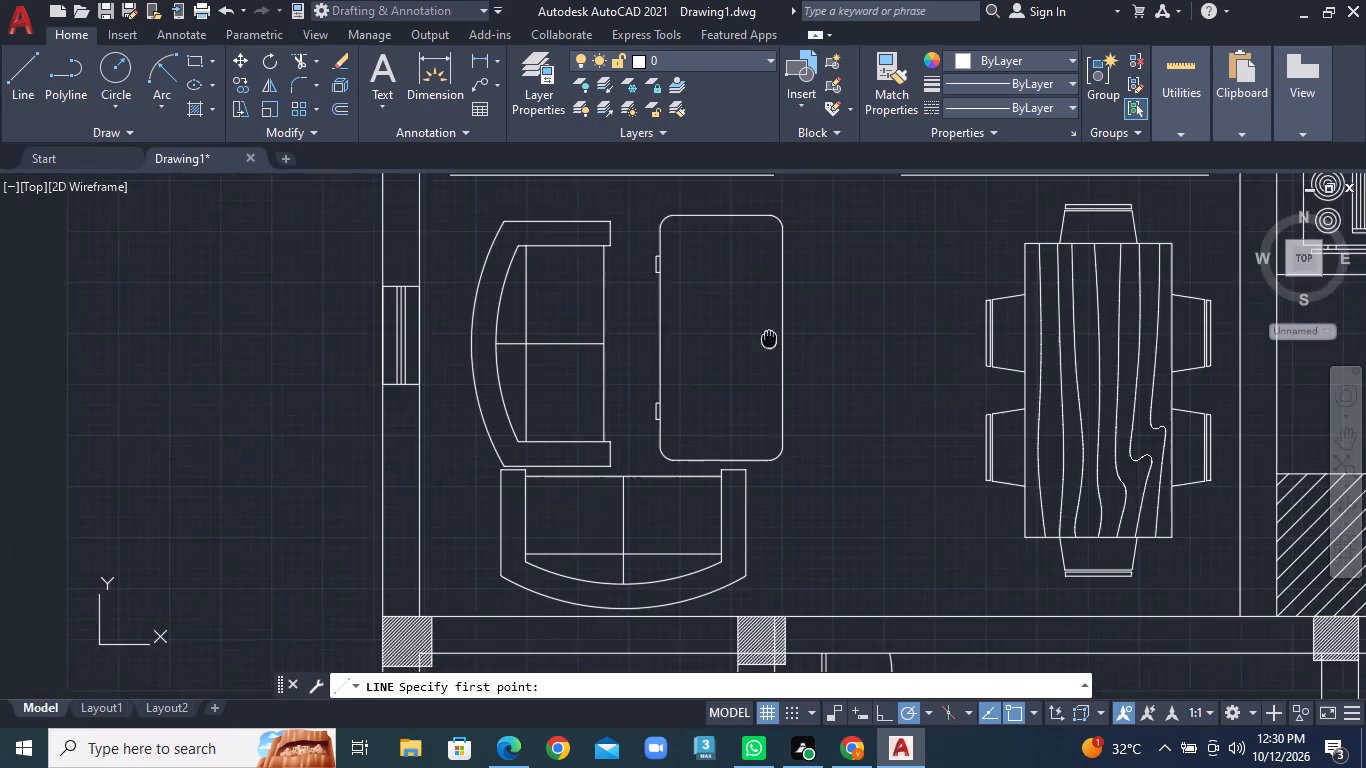
middle_click_drag(807, 319, 839, 302)
scroll(738, 340, "down", 1)
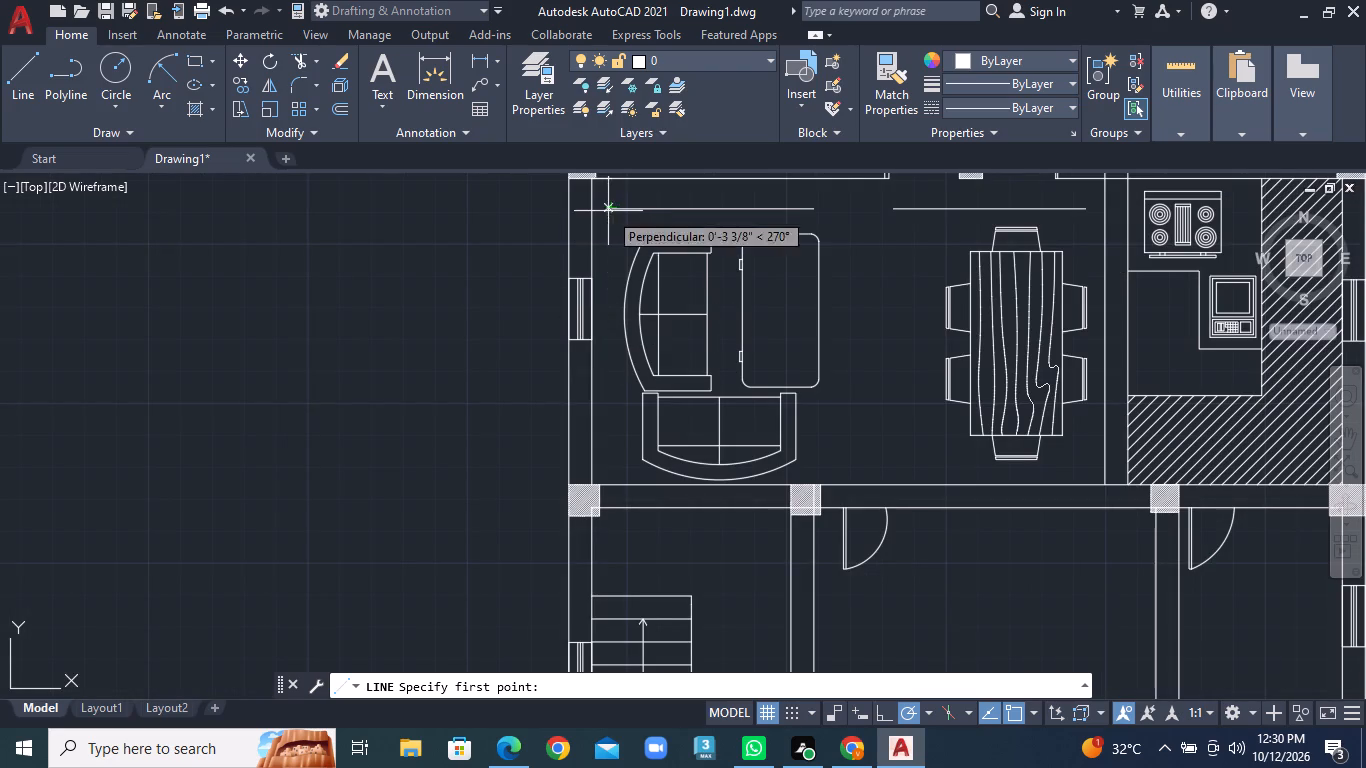
left_click(607, 236)
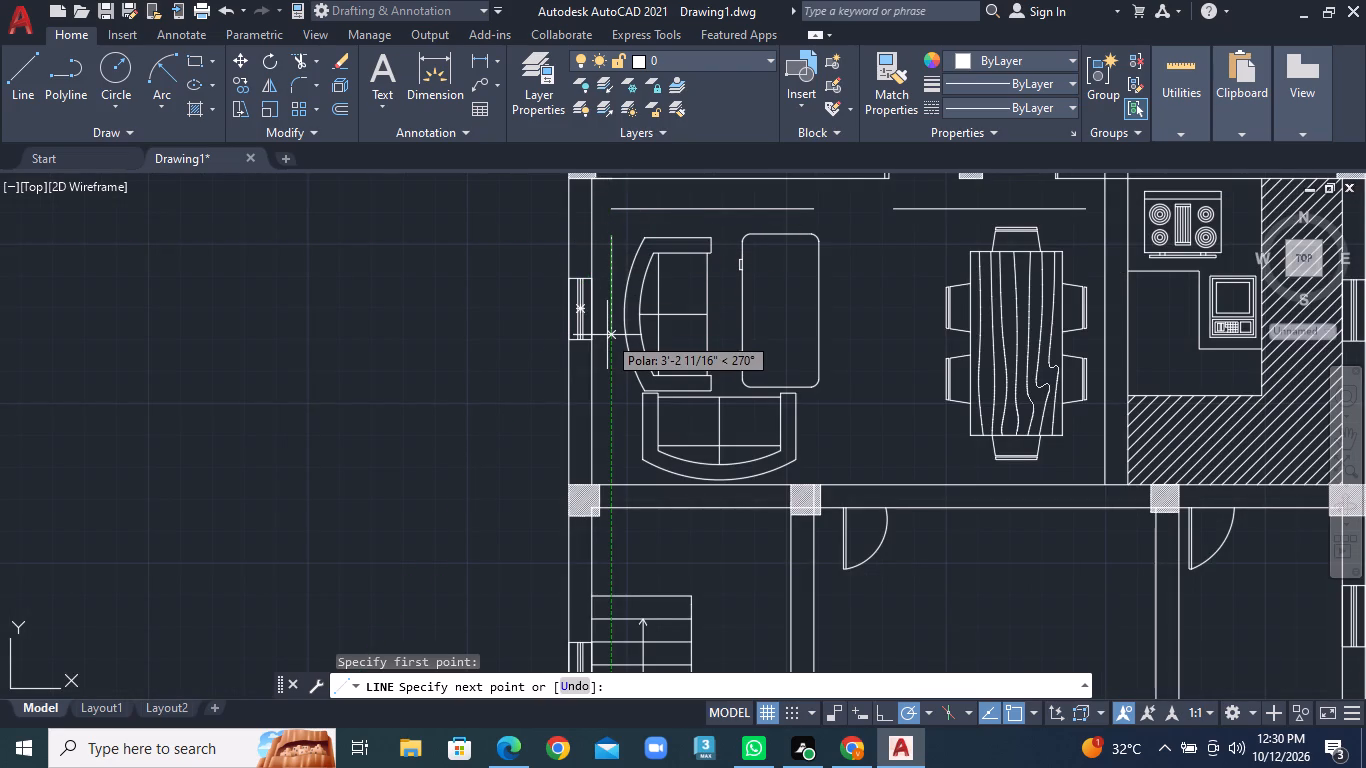
left_click(607, 335)
right_click(607, 335)
left_click(632, 341)
left_click(23, 86)
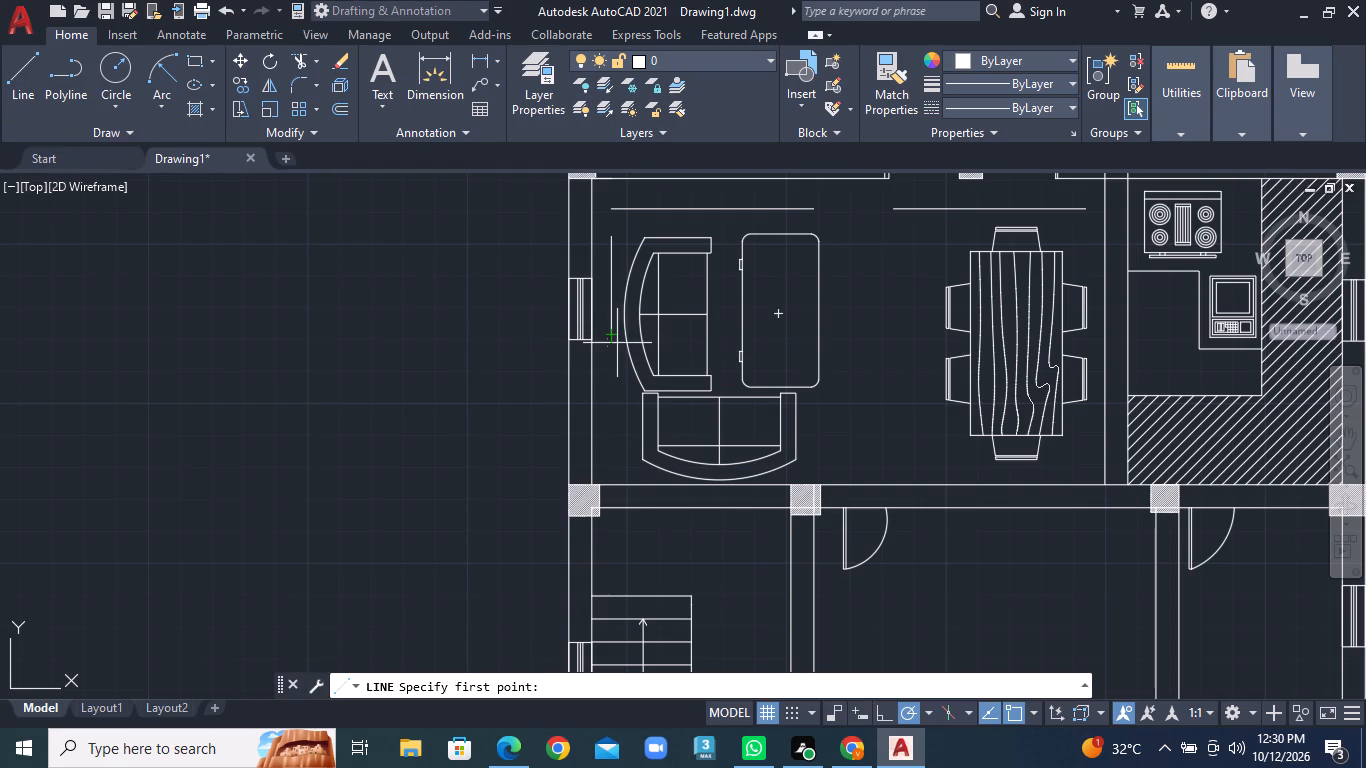
left_click(616, 382)
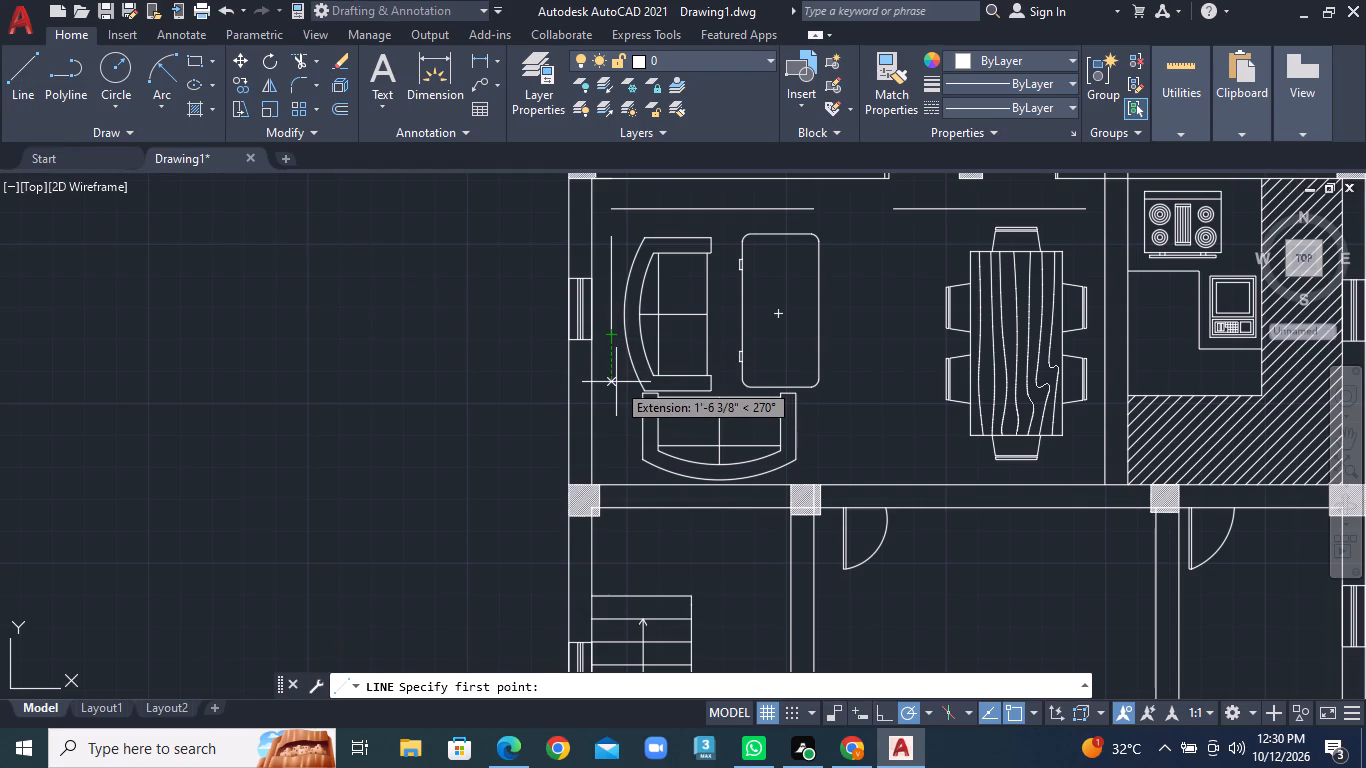
left_click(614, 472)
right_click(614, 472)
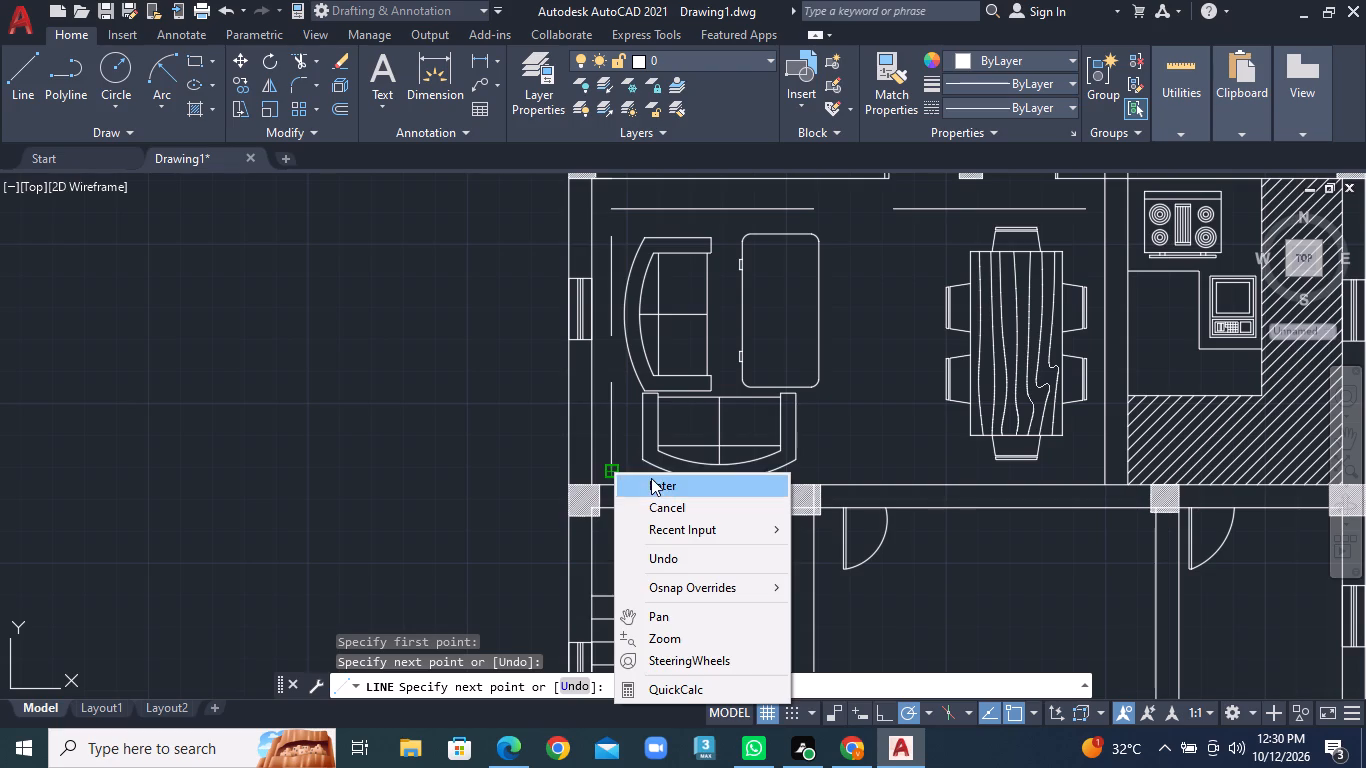
left_click(651, 478)
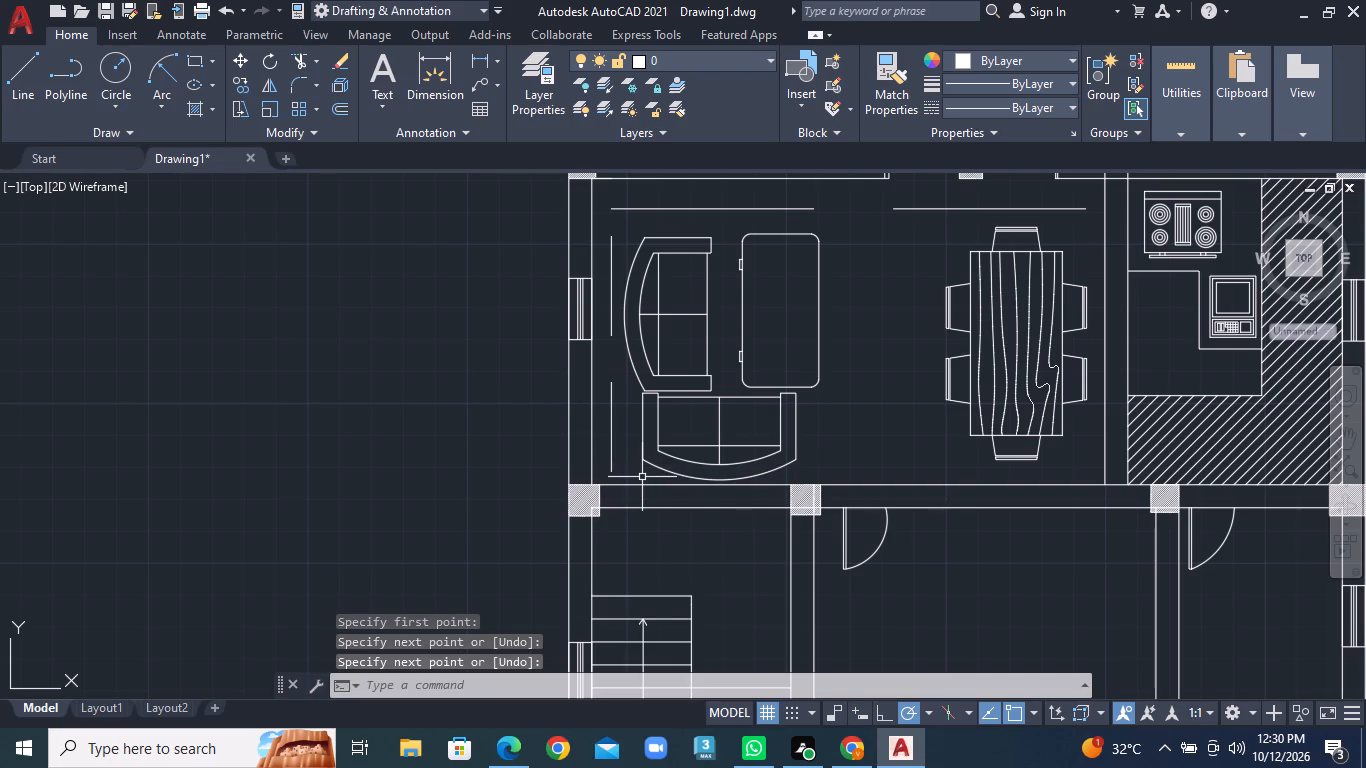
Draw two collinear horizontal dimension line segments across the kitchen floor just above the lower hatched counter, reaching both sides and leaving a label gap.
scroll(1034, 428, "down", 2)
middle_click_drag(1014, 428, 614, 444)
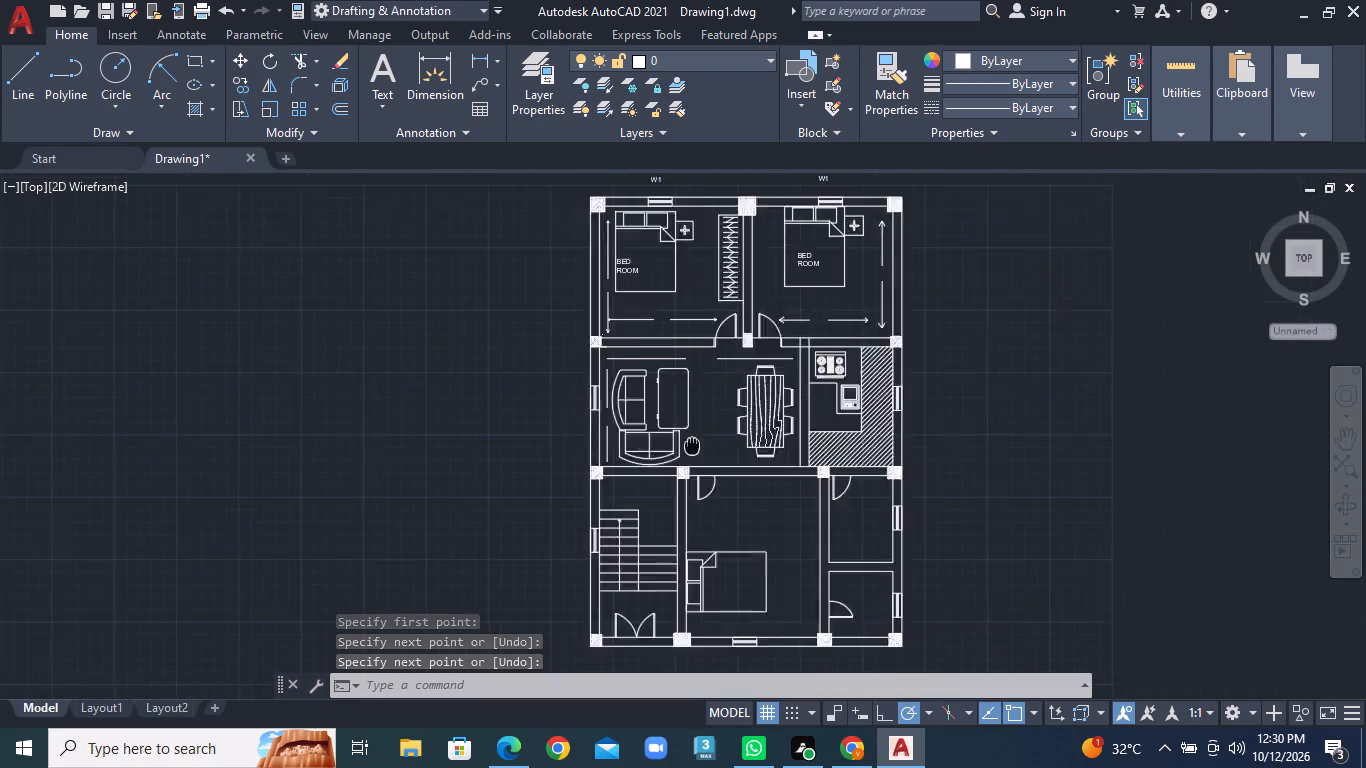
middle_click_drag(614, 444, 539, 443)
middle_click_drag(512, 441, 477, 440)
scroll(579, 407, "up", 2)
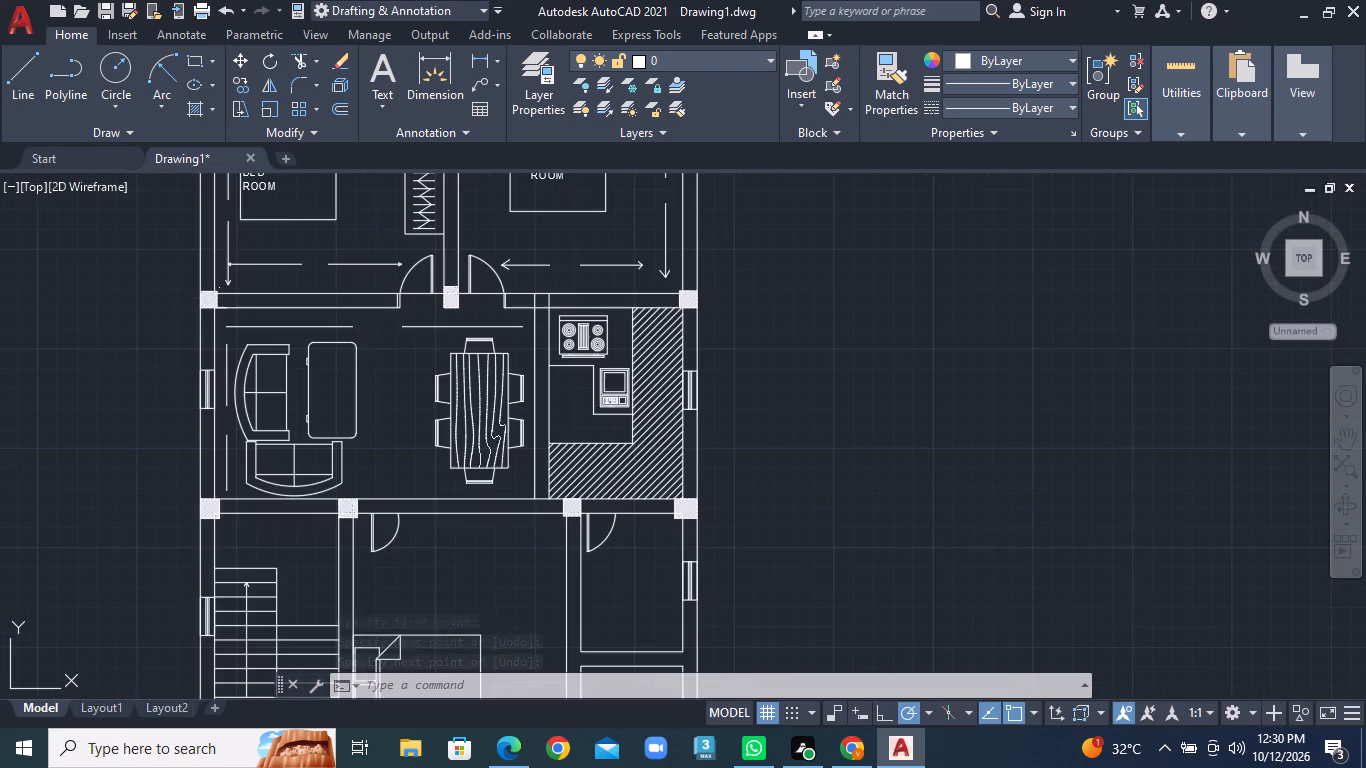
scroll(580, 412, "up", 2)
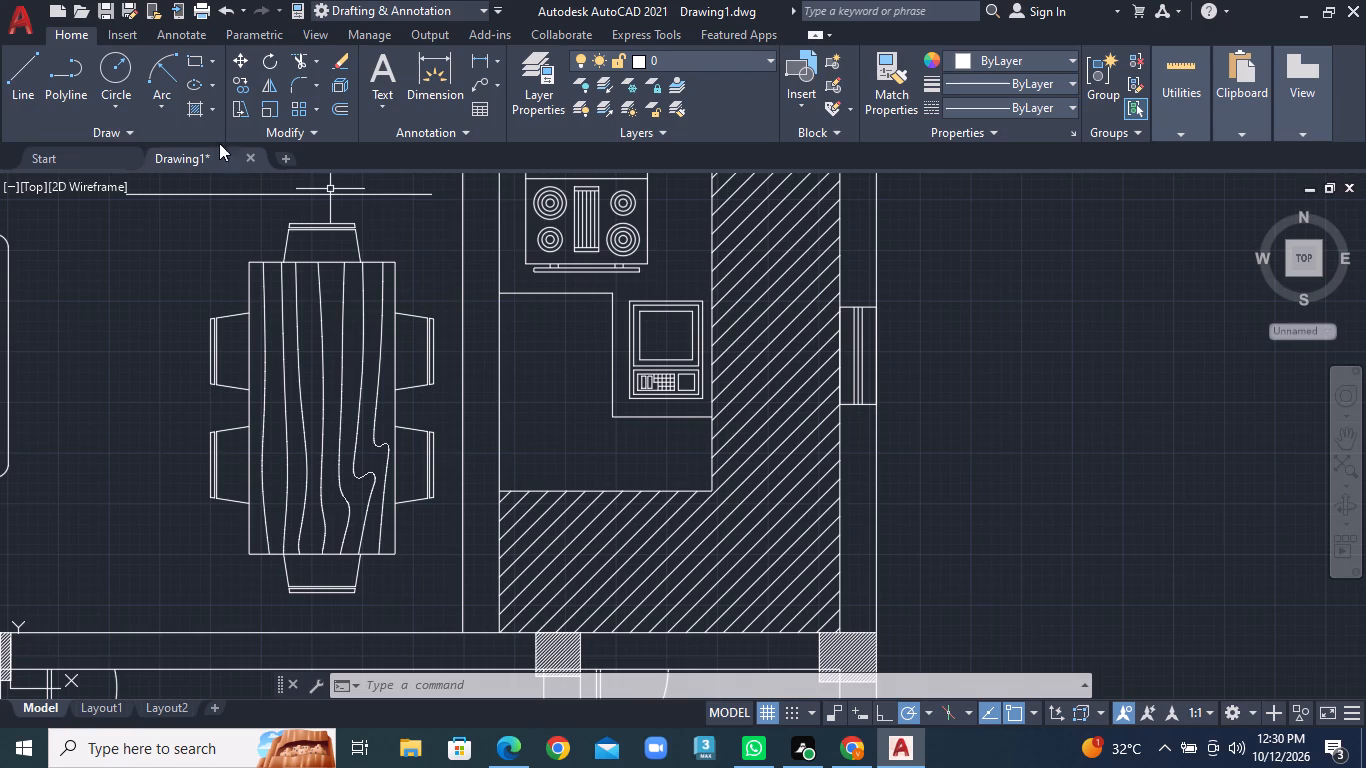
left_click(25, 97)
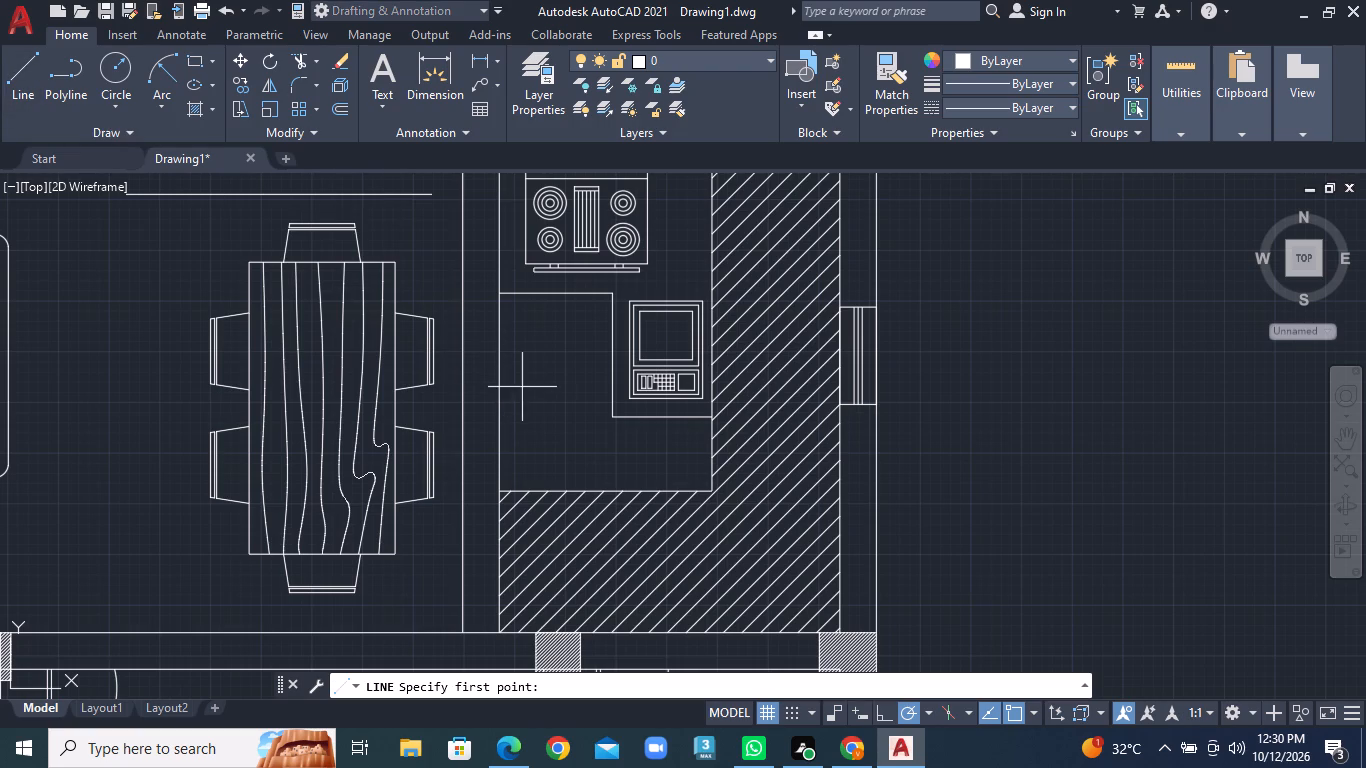
left_click(500, 466)
left_click(570, 460)
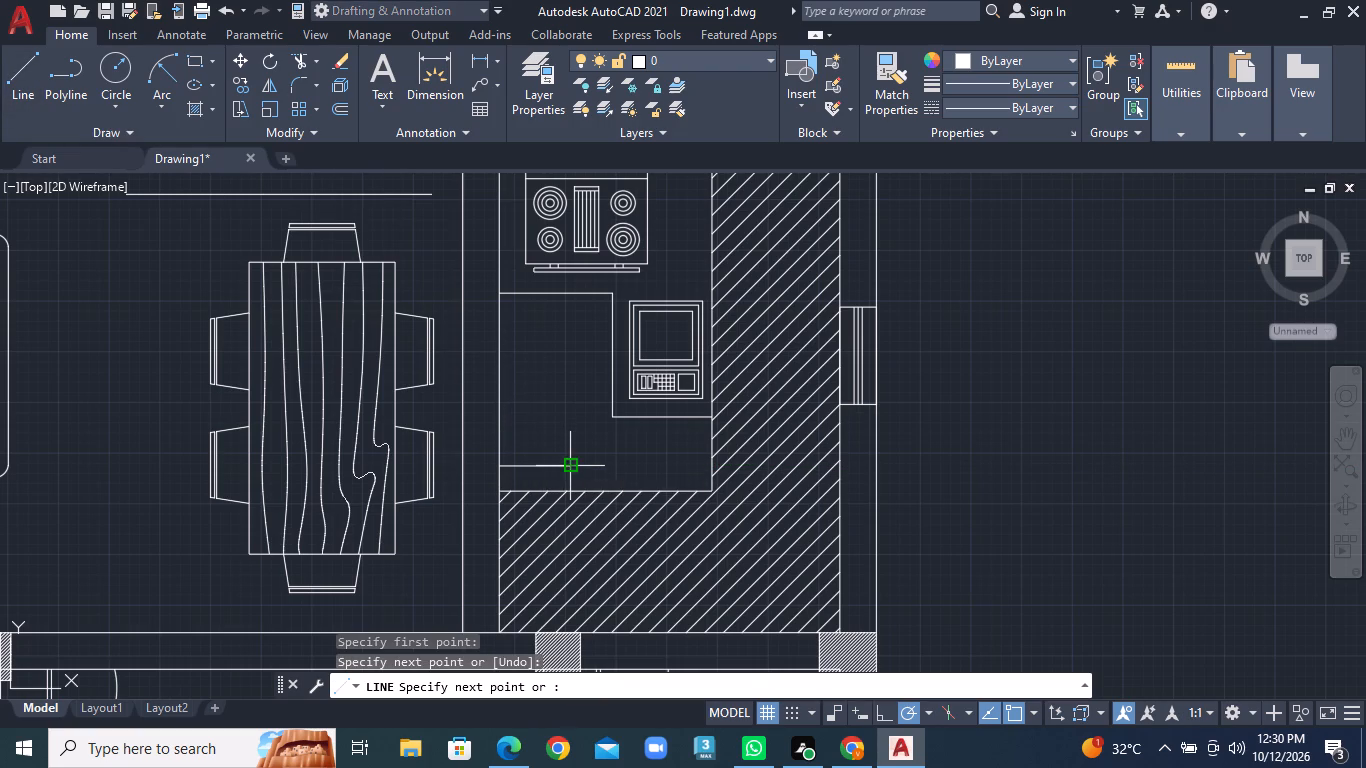
right_click(570, 460)
left_click(660, 463)
left_click(23, 59)
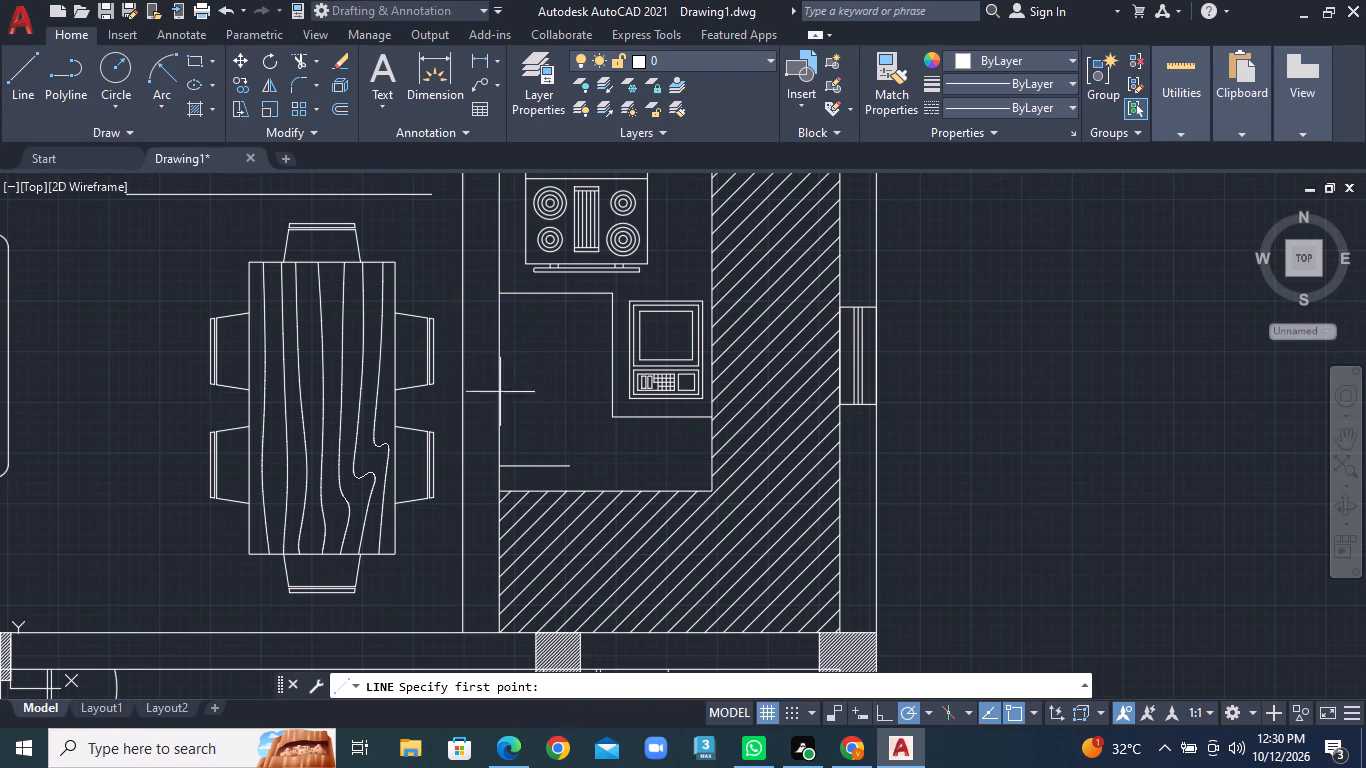
left_click(623, 464)
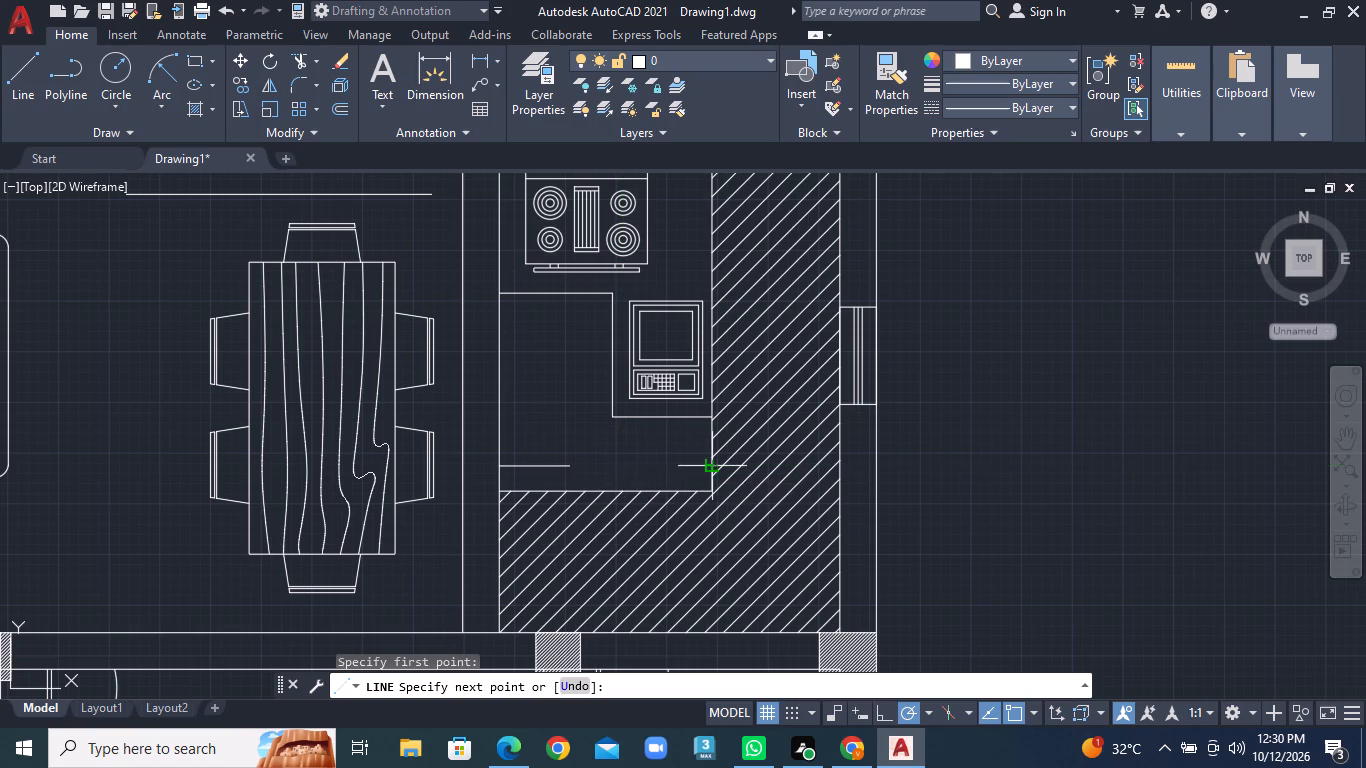
left_click(712, 465)
right_click(712, 465)
left_click(729, 469)
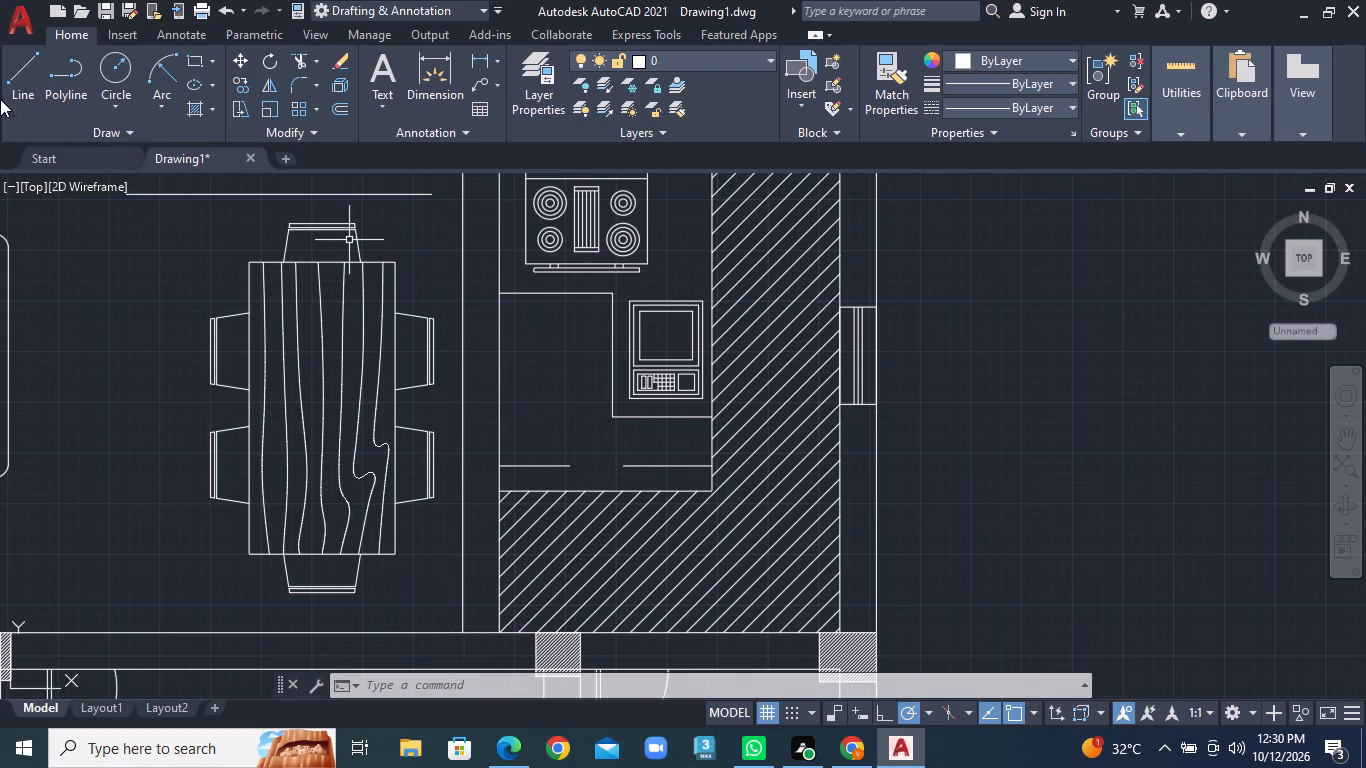
Draw two aligned vertical dimension line segments near the kitchen's dining-side wall, from the stove counter edge to the lower hatched counter, leaving a label gap.
left_click(32, 75)
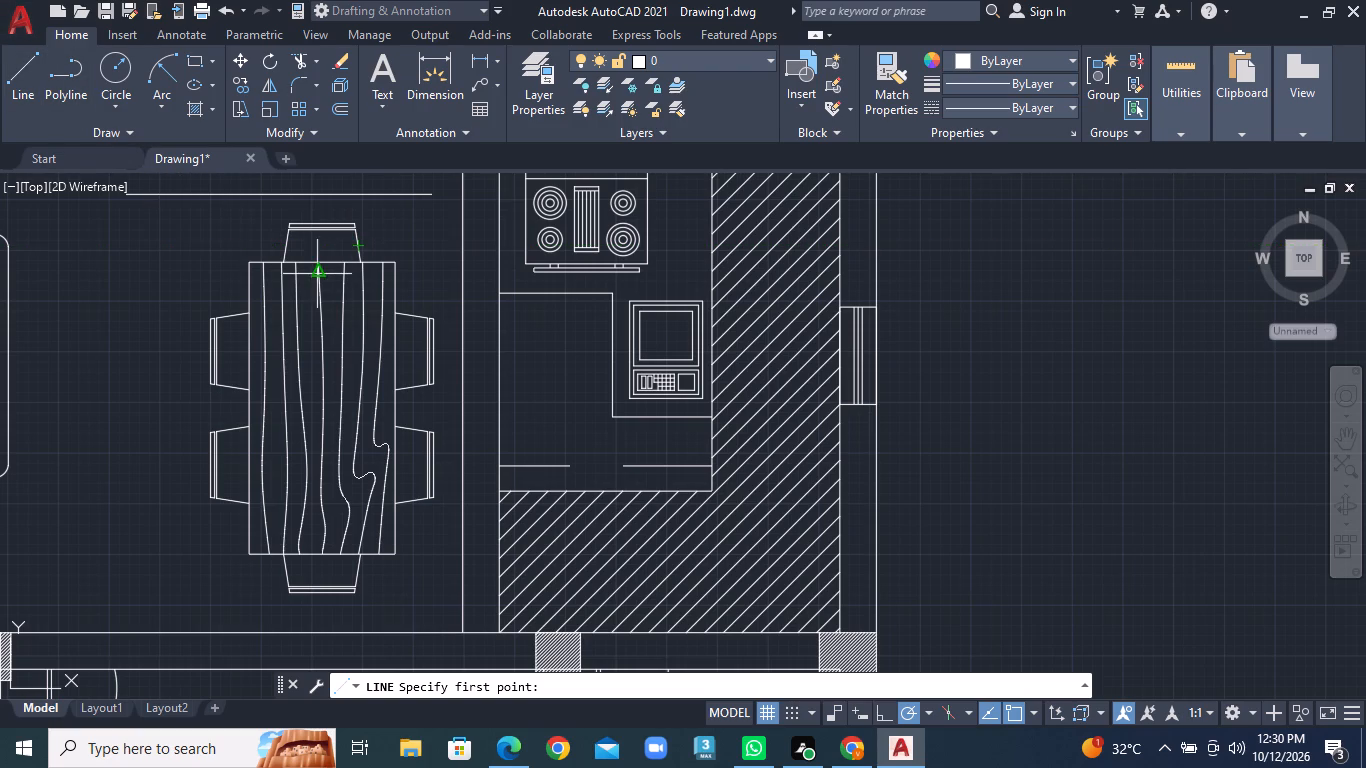
left_click(531, 293)
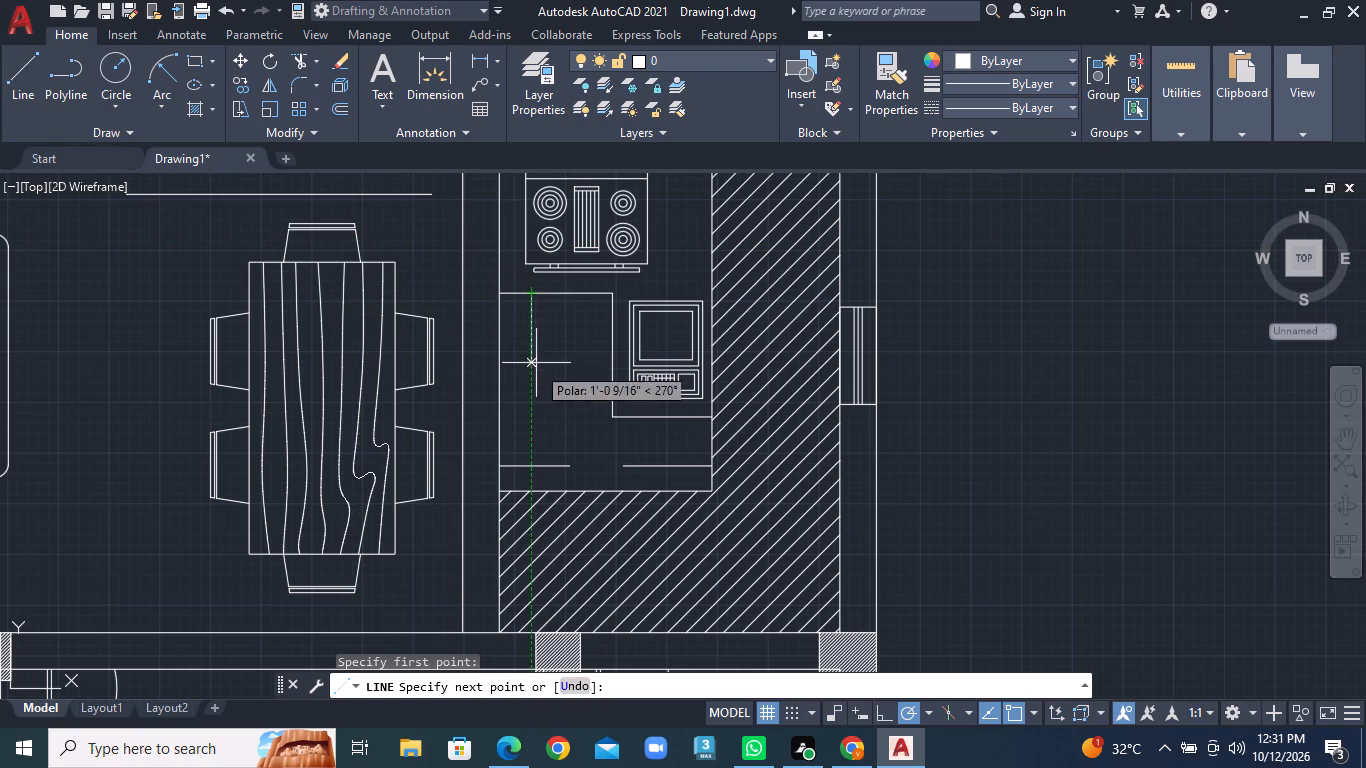
left_click(536, 372)
right_click(536, 372)
left_click(569, 379)
right_click(543, 402)
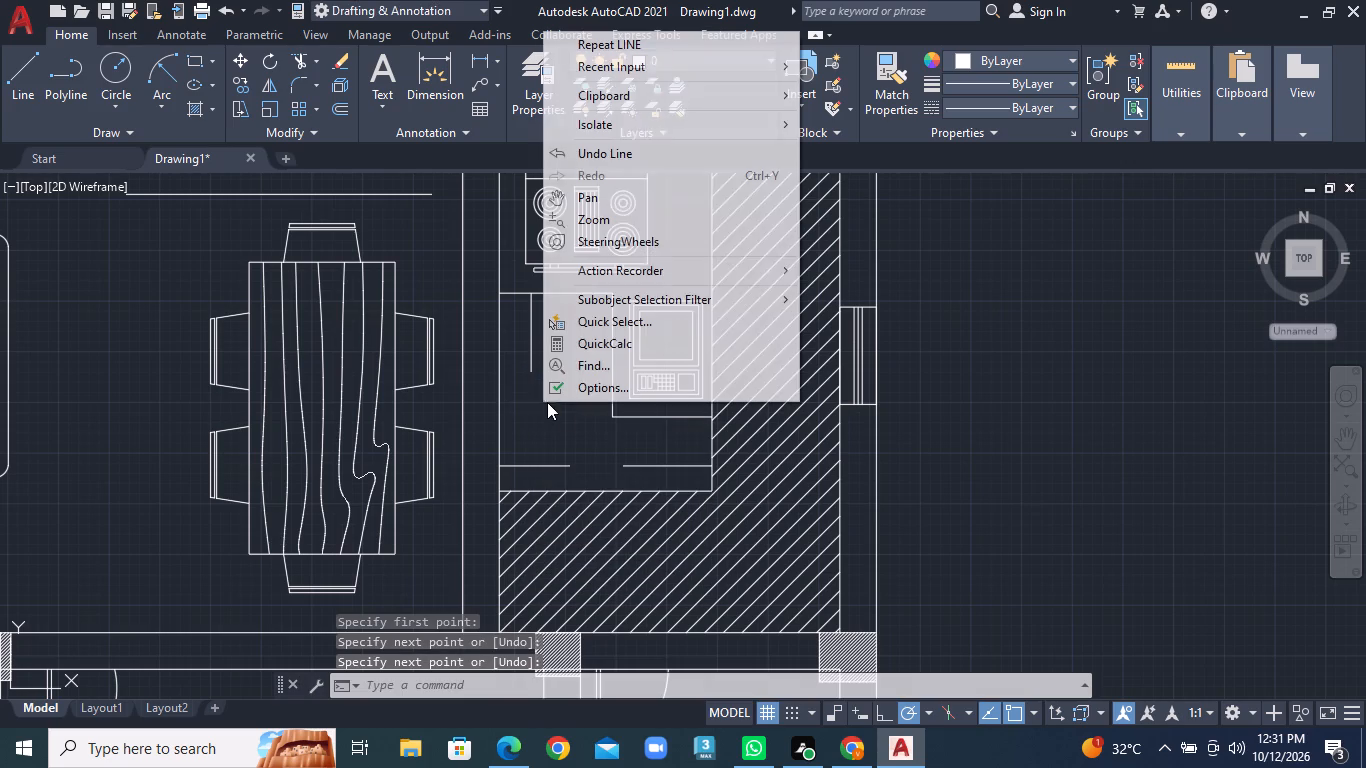
left_click(623, 46)
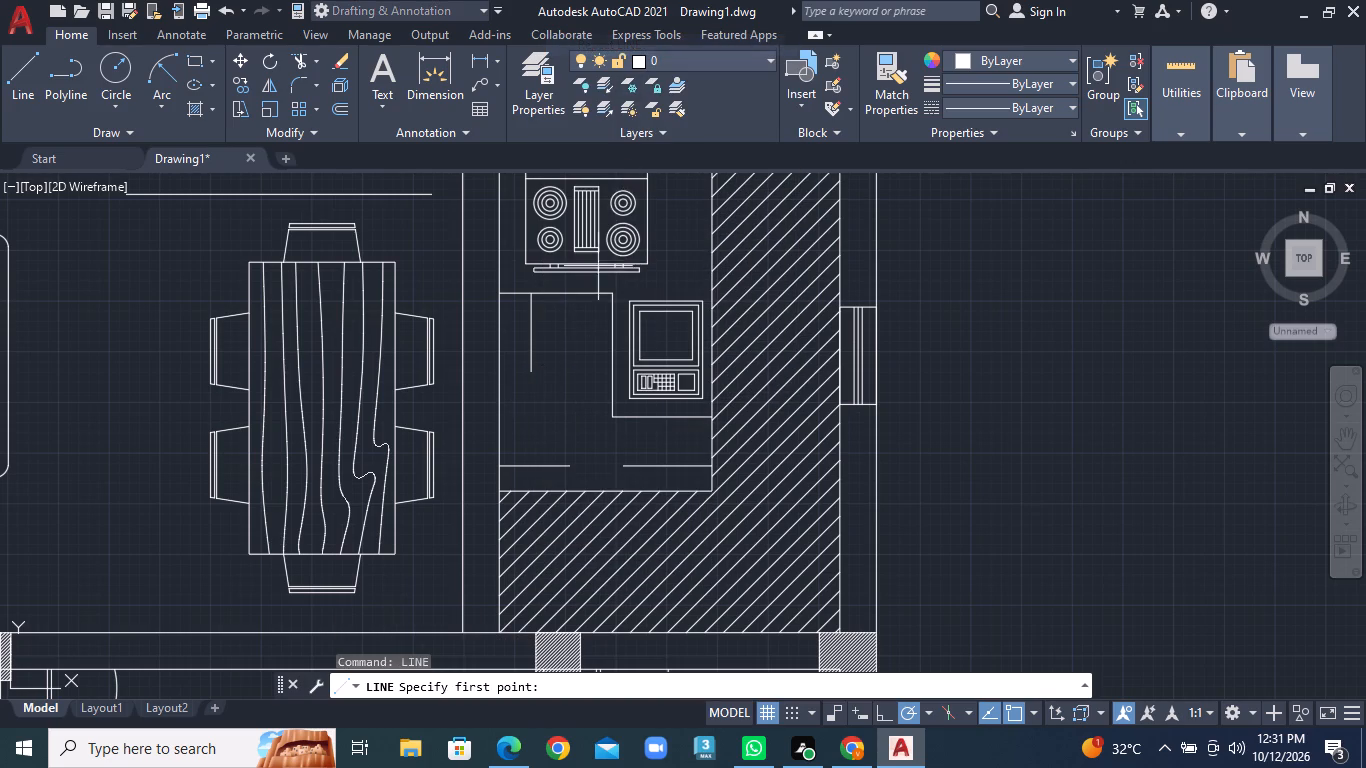
scroll(512, 397, "up", 1)
middle_click_drag(535, 423, 534, 365)
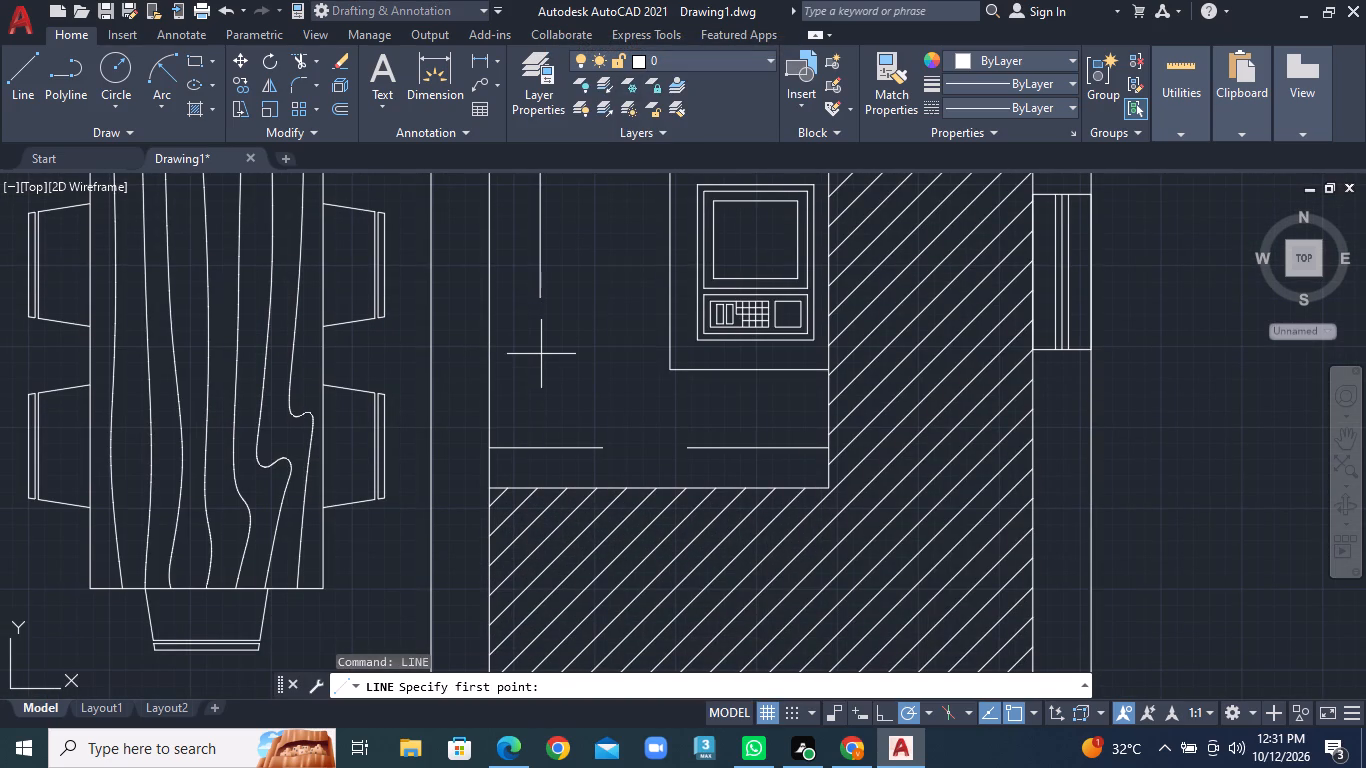
left_click(541, 354)
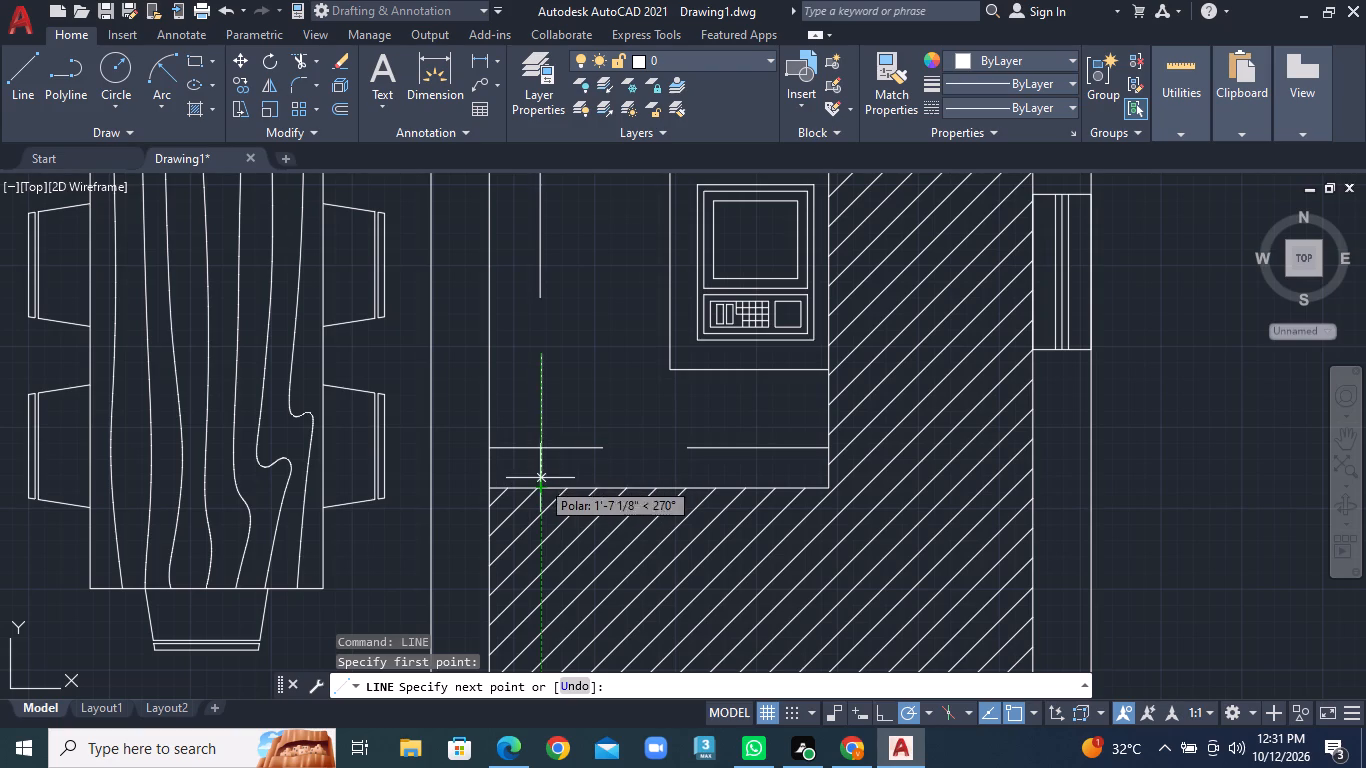
left_click(540, 483)
right_click(540, 483)
left_click(560, 486)
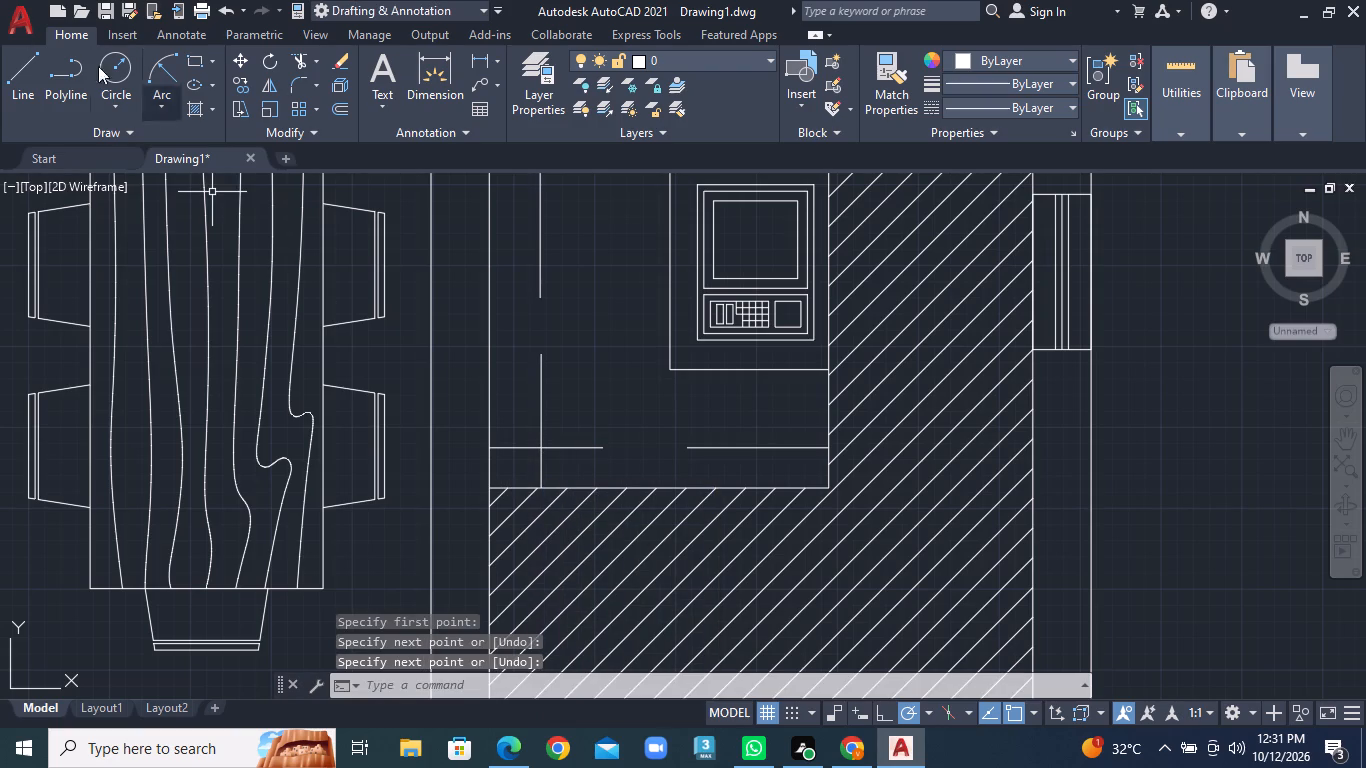
Draw an open two-stroke arrowhead at the dining-side wall end of the kitchen's horizontal dimension line.
left_click(20, 79)
scroll(478, 419, "up", 1)
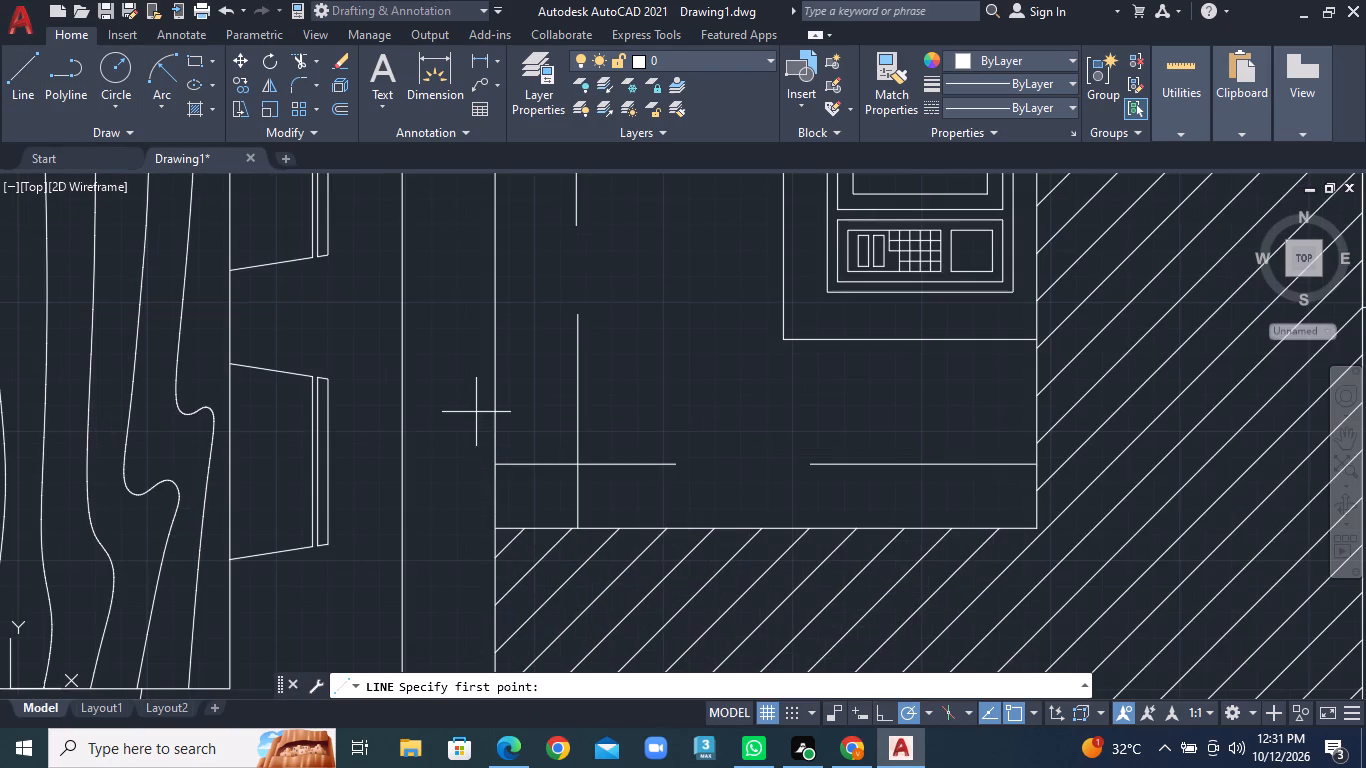
scroll(488, 434, "up", 1)
left_click(534, 449)
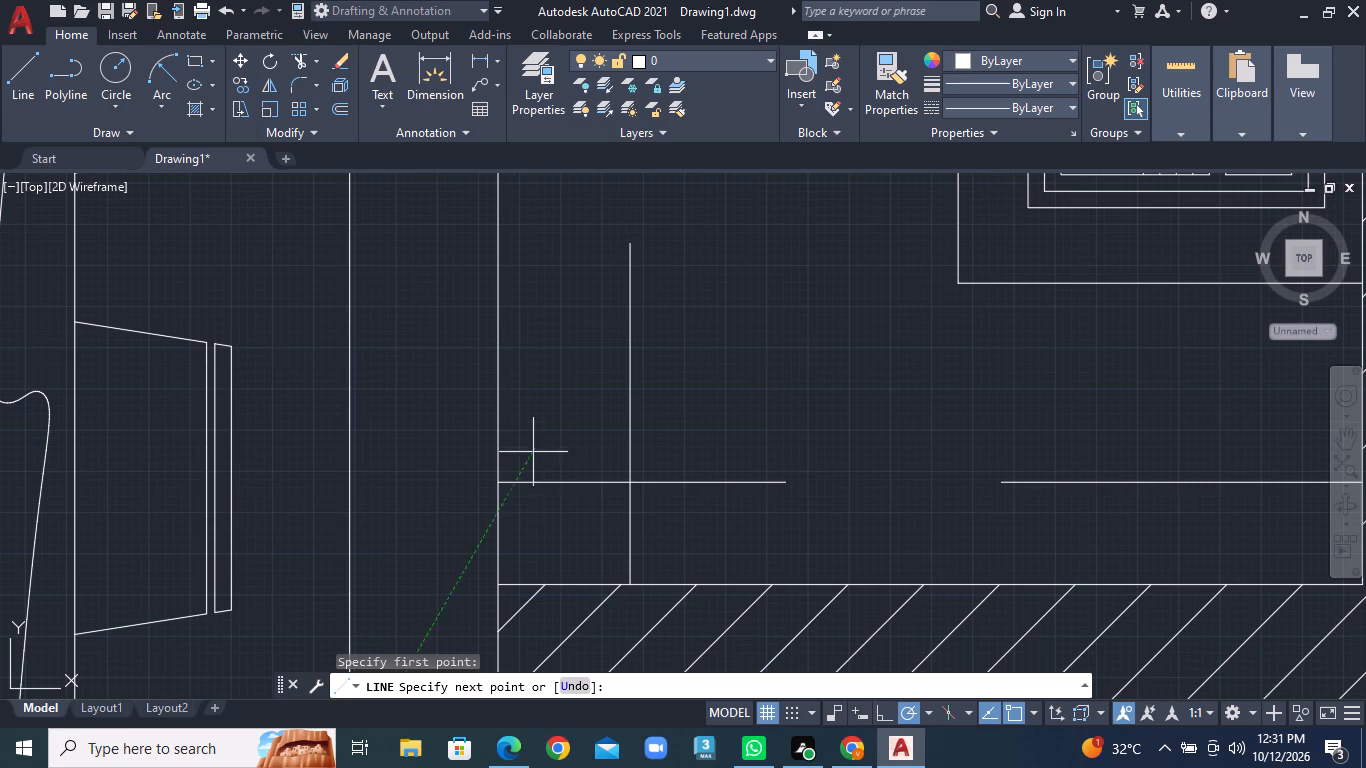
left_click(500, 480)
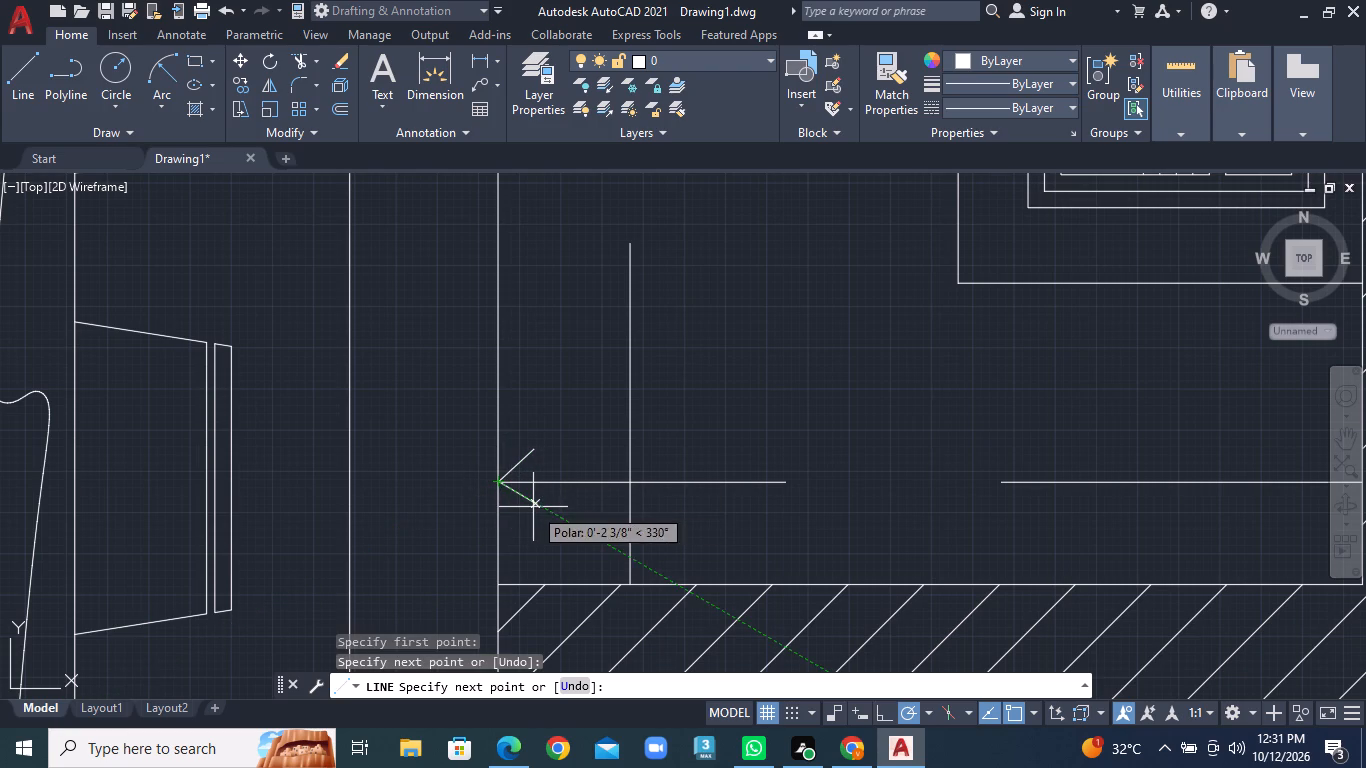
left_click(533, 507)
right_click(533, 507)
left_click(595, 275)
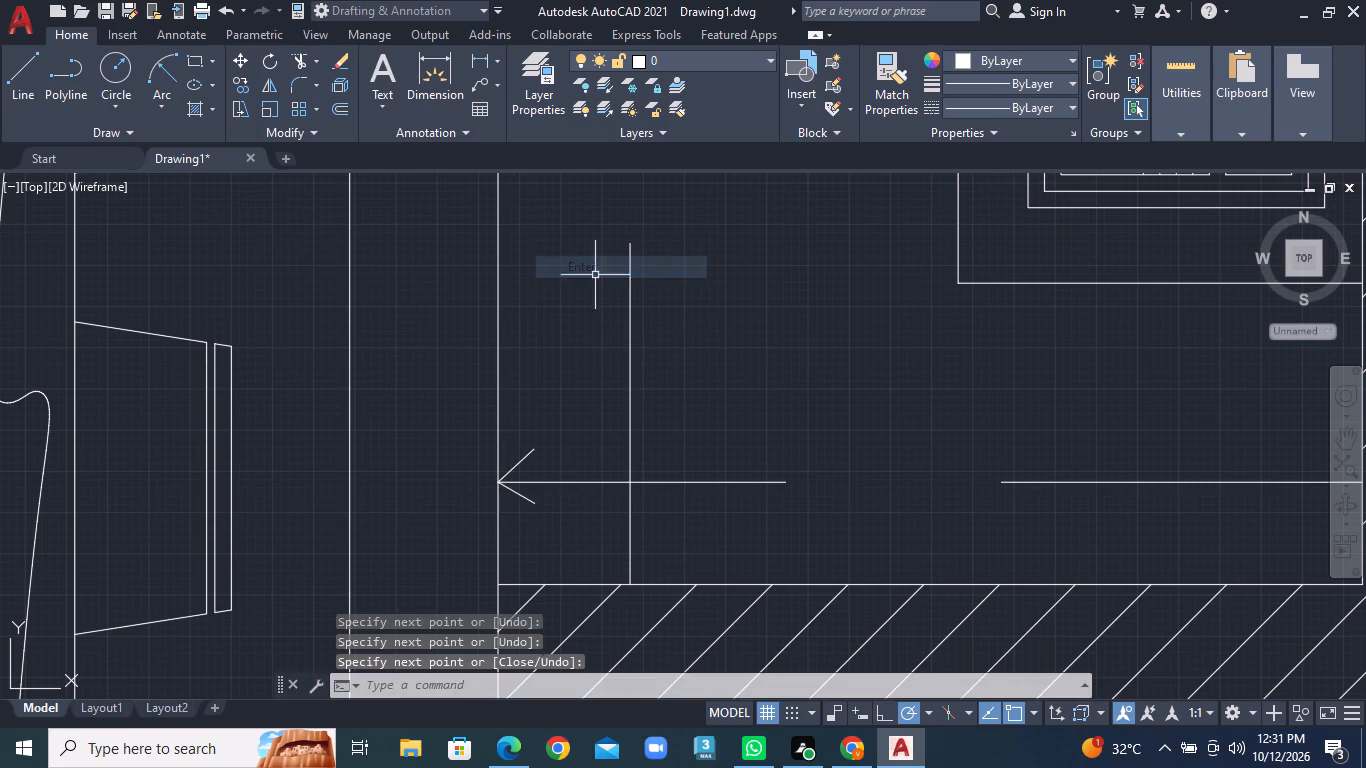
Draw an open two-stroke arrowhead at the lower end of the kitchen's vertical dimension line, touching the lower hatched counter.
left_click(27, 73)
scroll(614, 561, "up", 1)
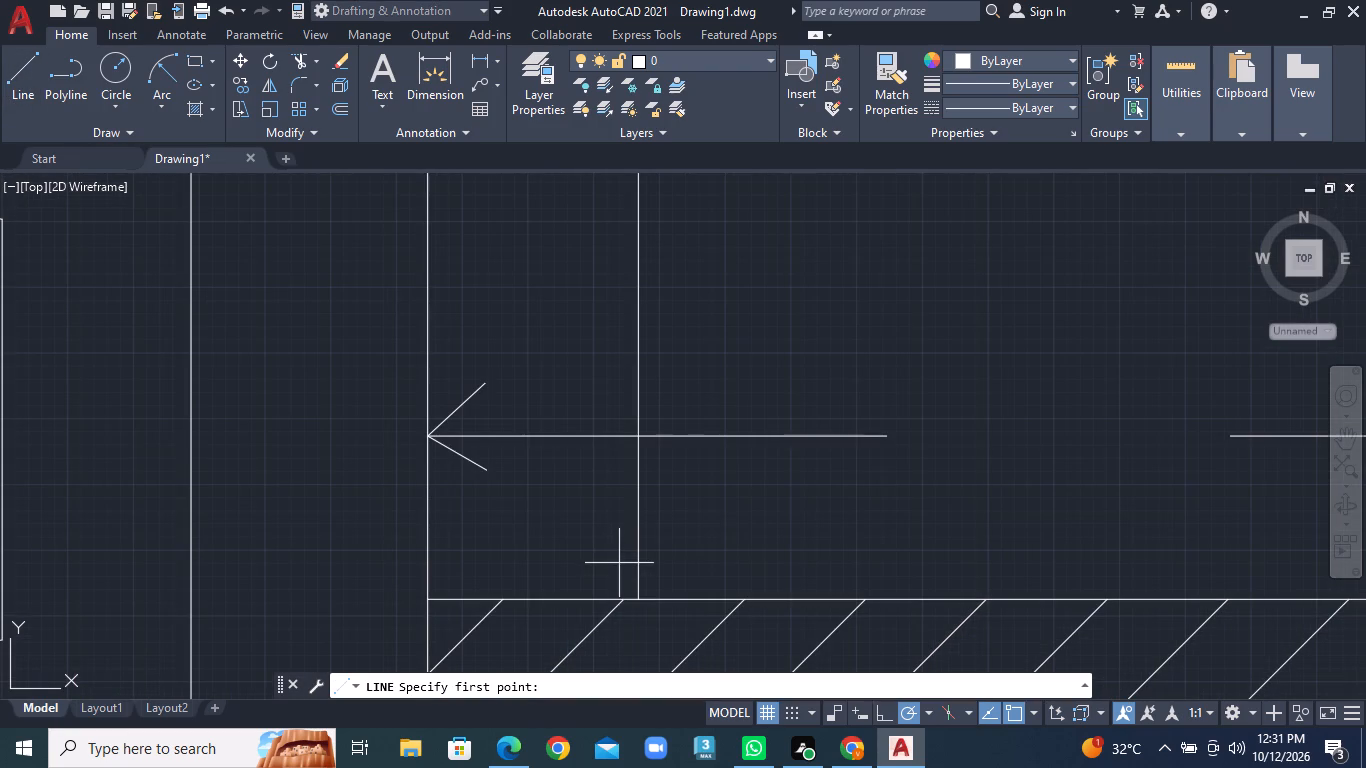
left_click(610, 555)
left_click(643, 604)
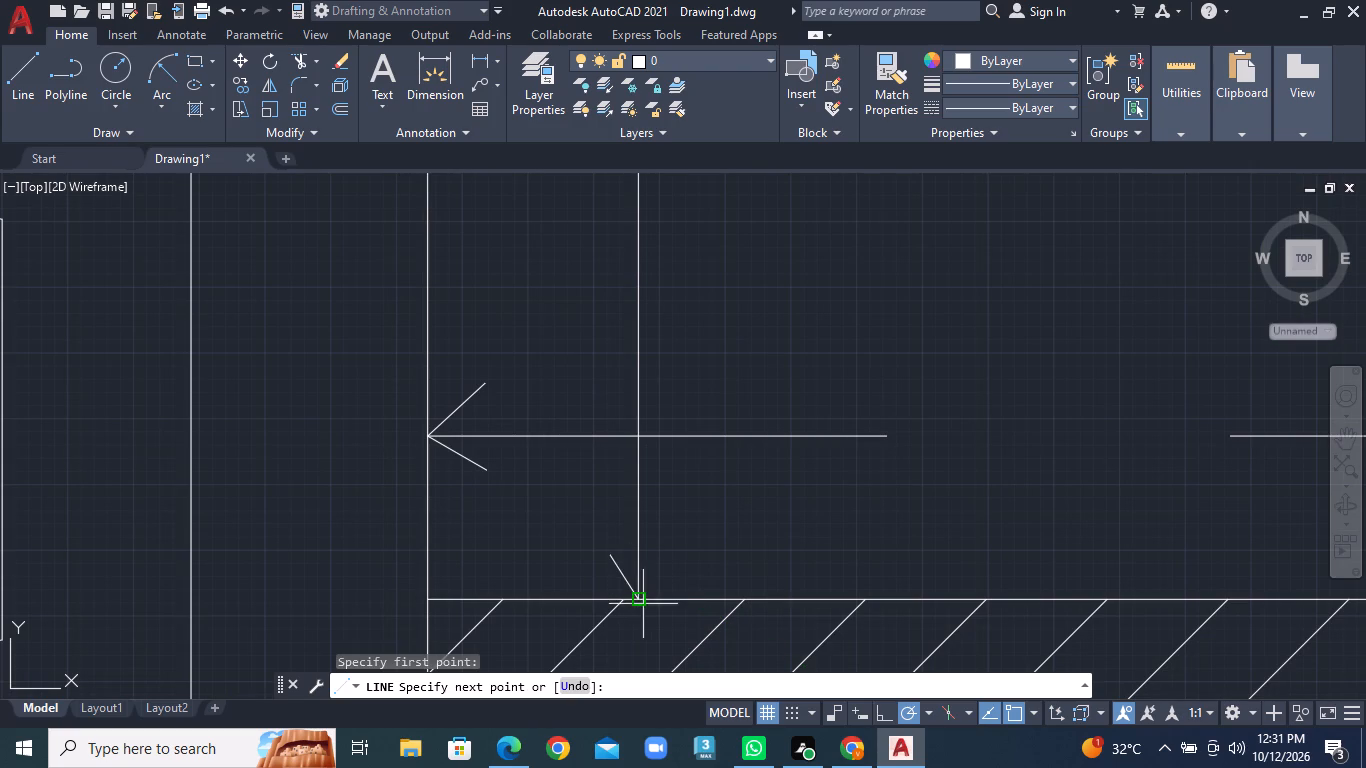
left_click(660, 557)
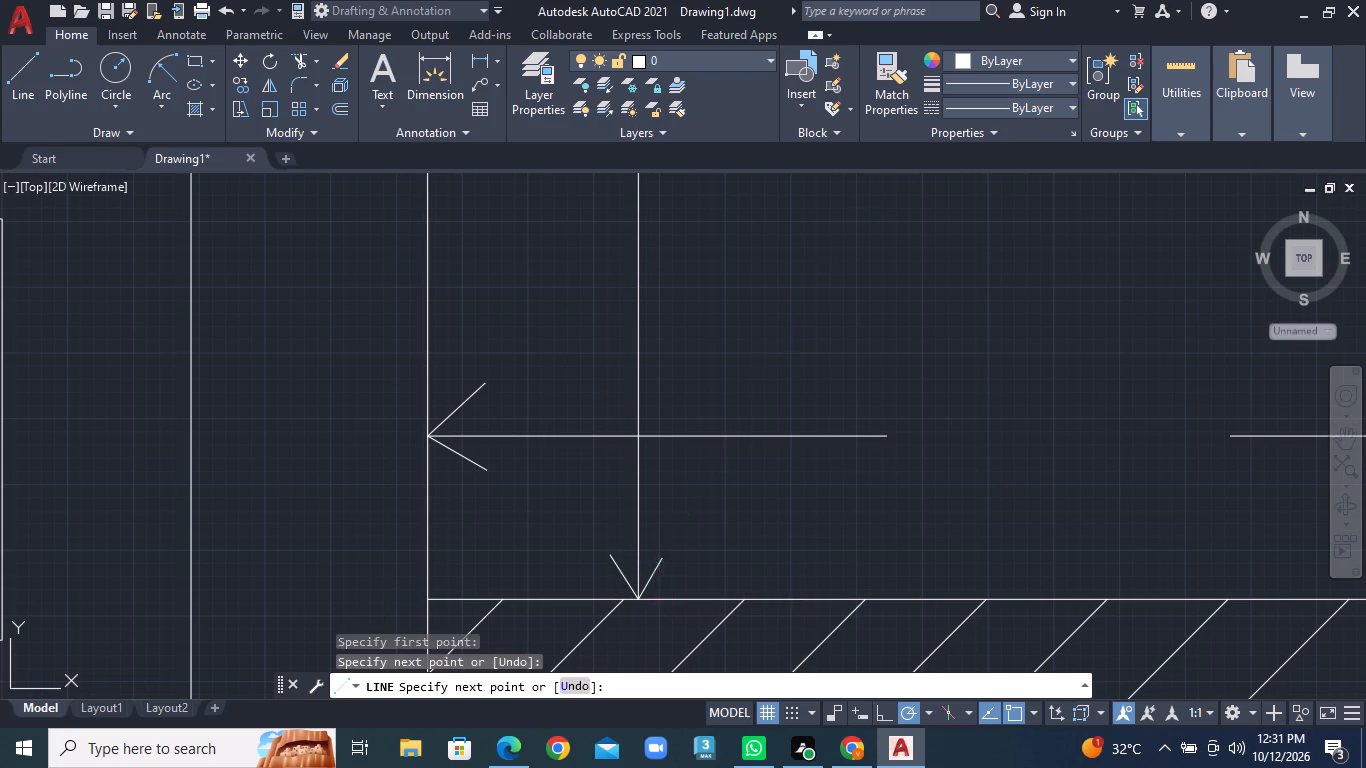
right_click(660, 557)
left_click(720, 307)
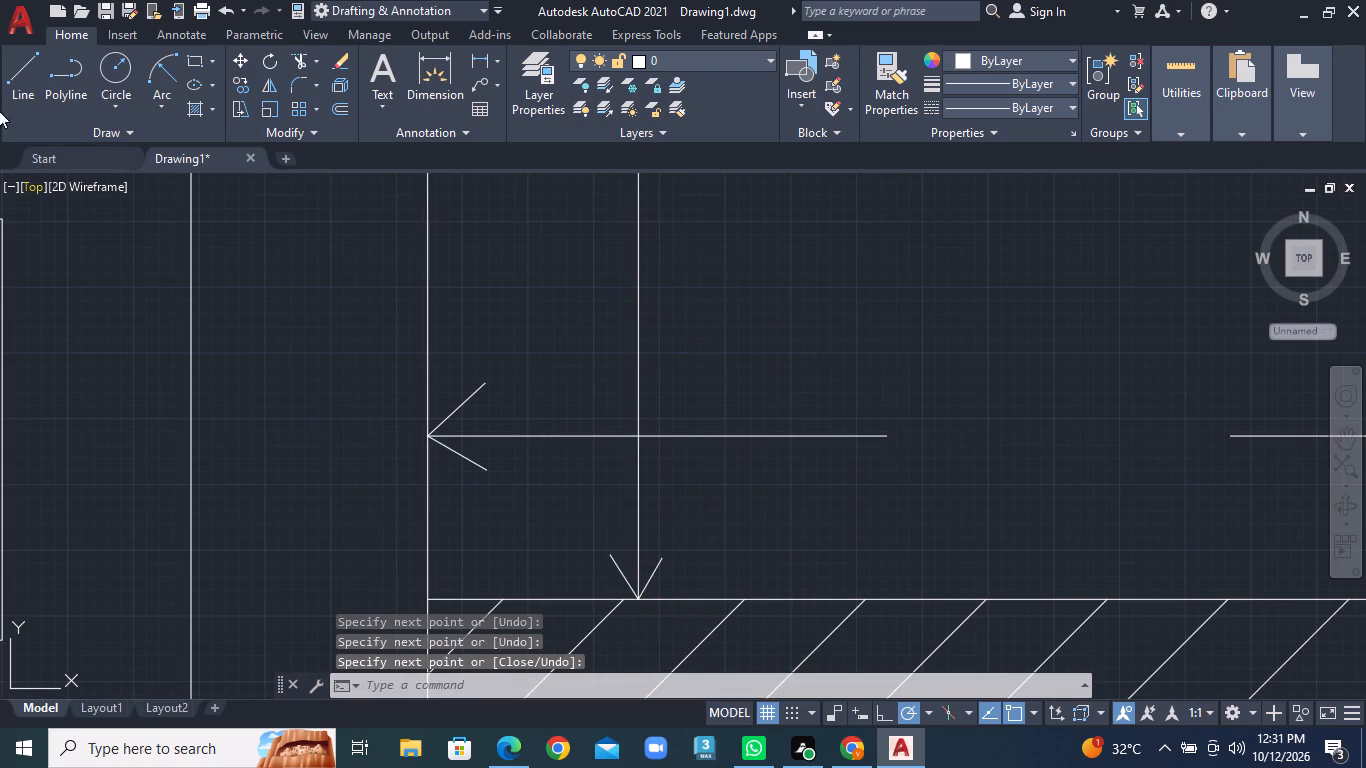
Draw an open two-stroke arrowhead where the kitchen's horizontal dimension line meets the side hatched counter.
left_click(15, 85)
scroll(1053, 515, "down", 1)
middle_click_drag(892, 536, 256, 513)
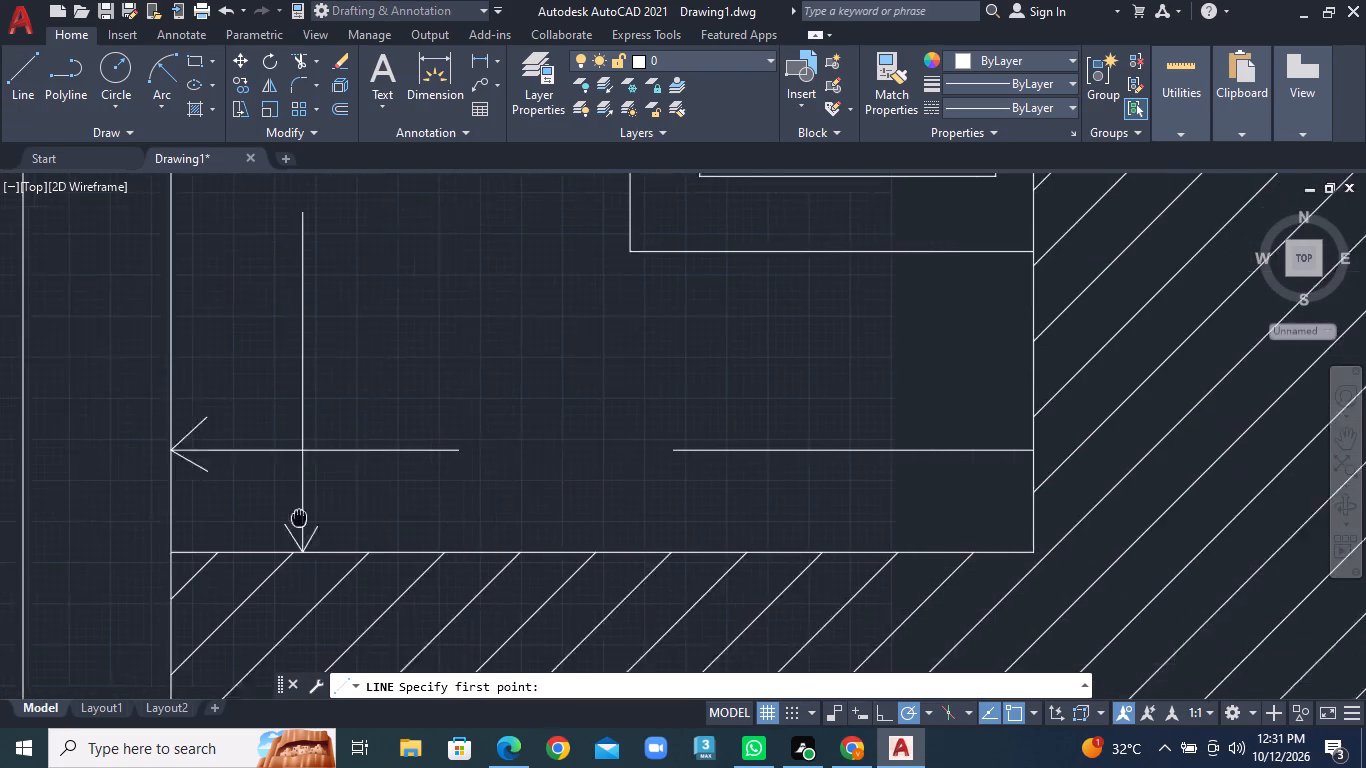
middle_click_drag(256, 513, 254, 513)
scroll(834, 442, "up", 1)
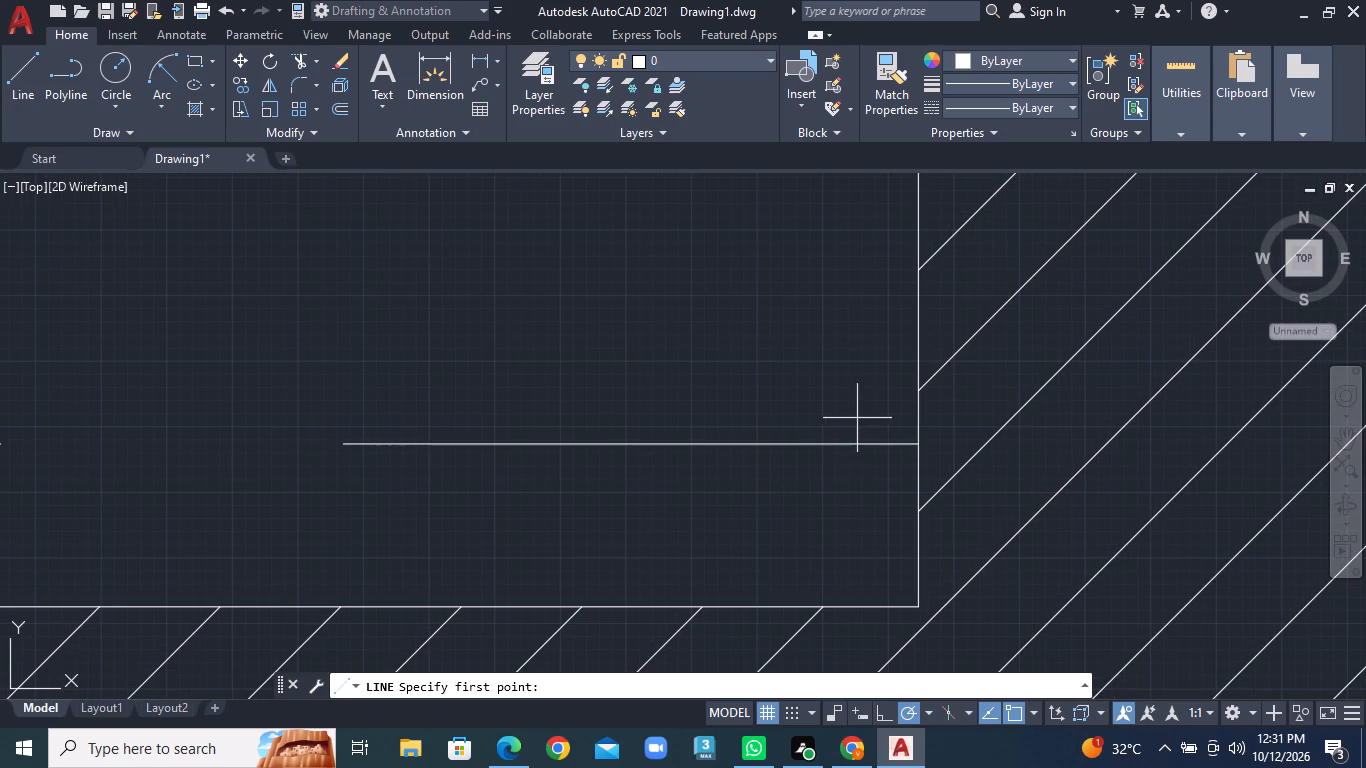
left_click(869, 419)
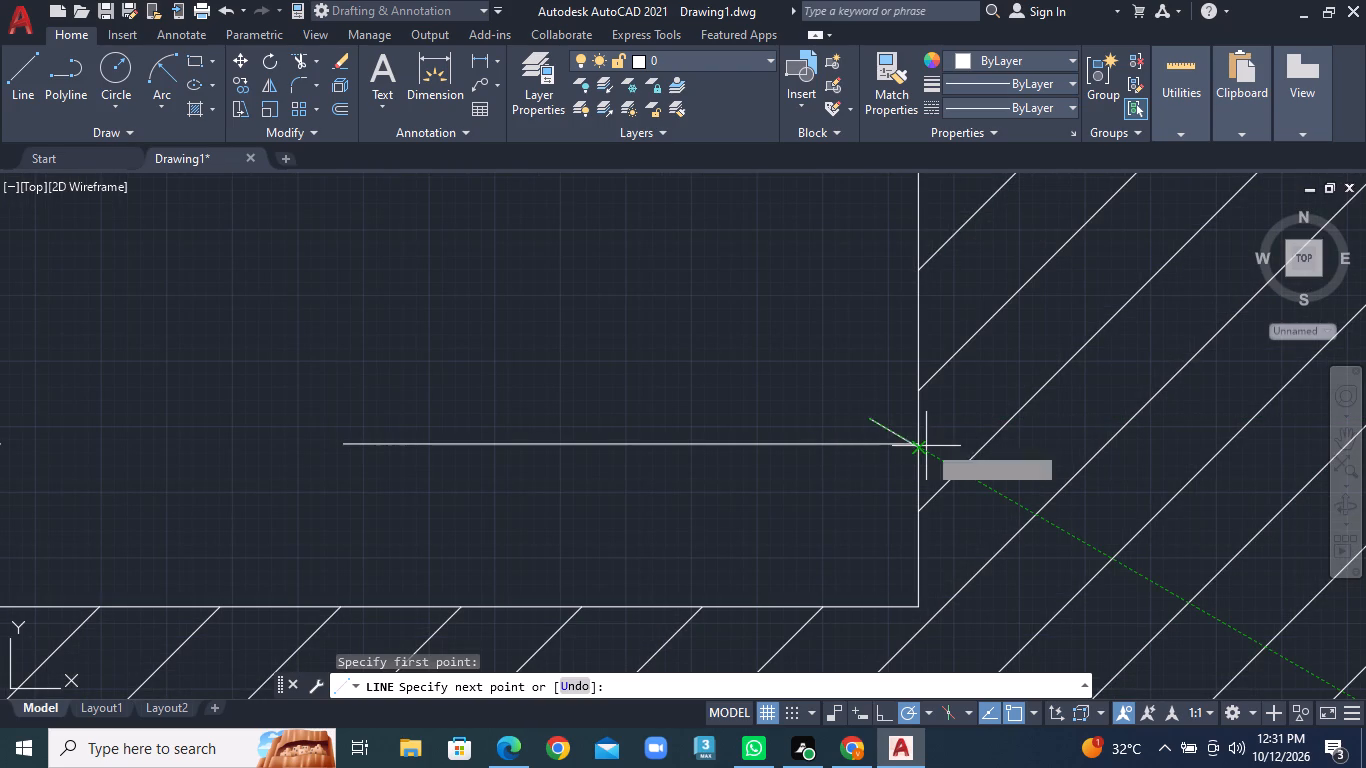
left_click(923, 441)
left_click(878, 473)
right_click(878, 473)
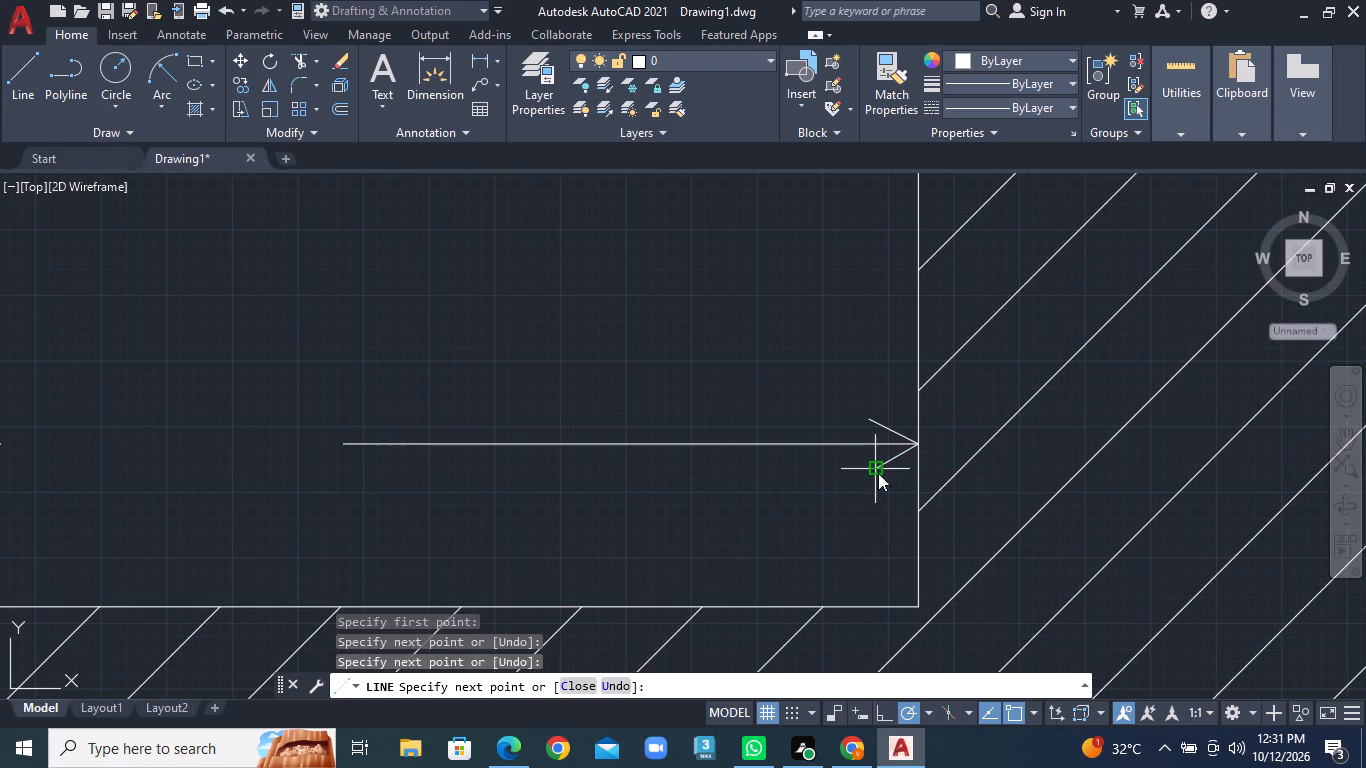
left_click(893, 484)
Draw an open two-stroke arrowhead at the upper end of the kitchen's vertical dimension line, touching the stove counter edge.
scroll(413, 372, "down", 2)
middle_click_drag(394, 362, 781, 684)
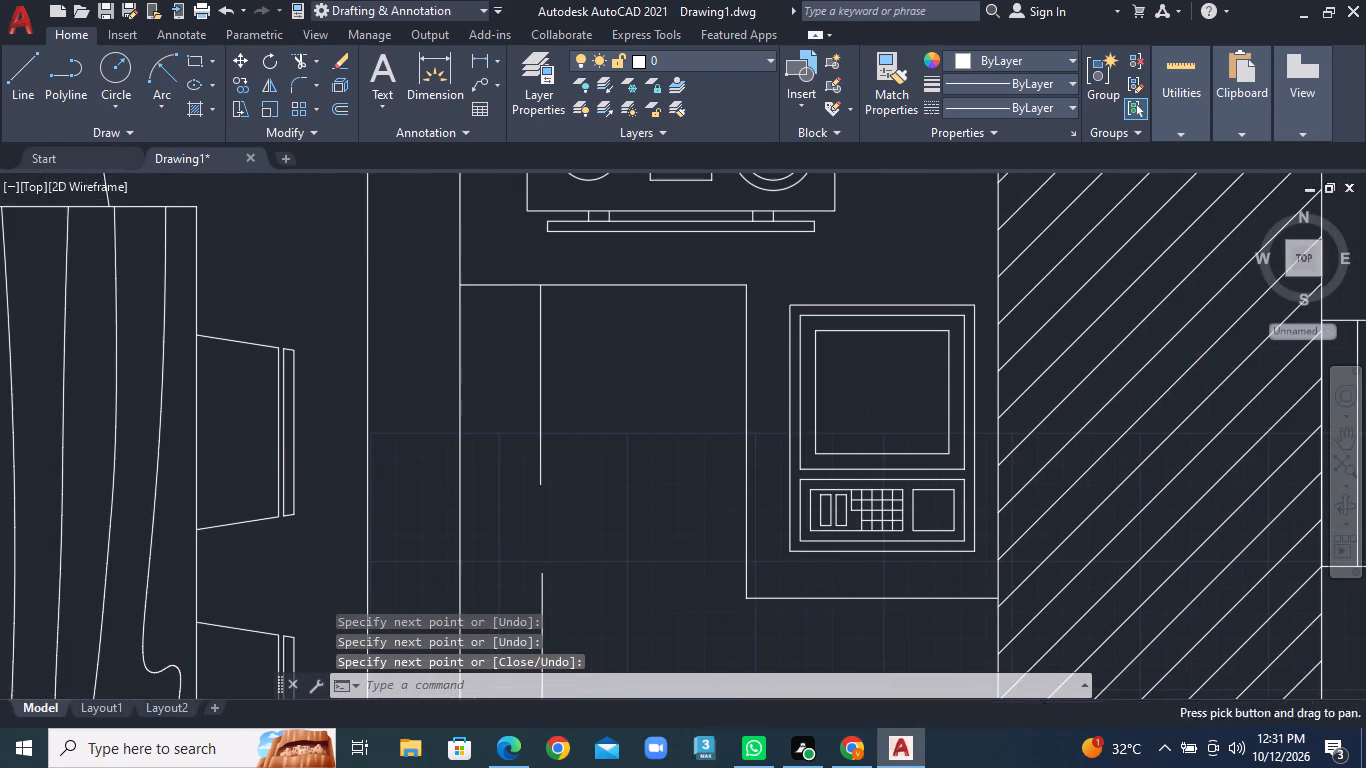
left_click(30, 87)
scroll(586, 268, "up", 1)
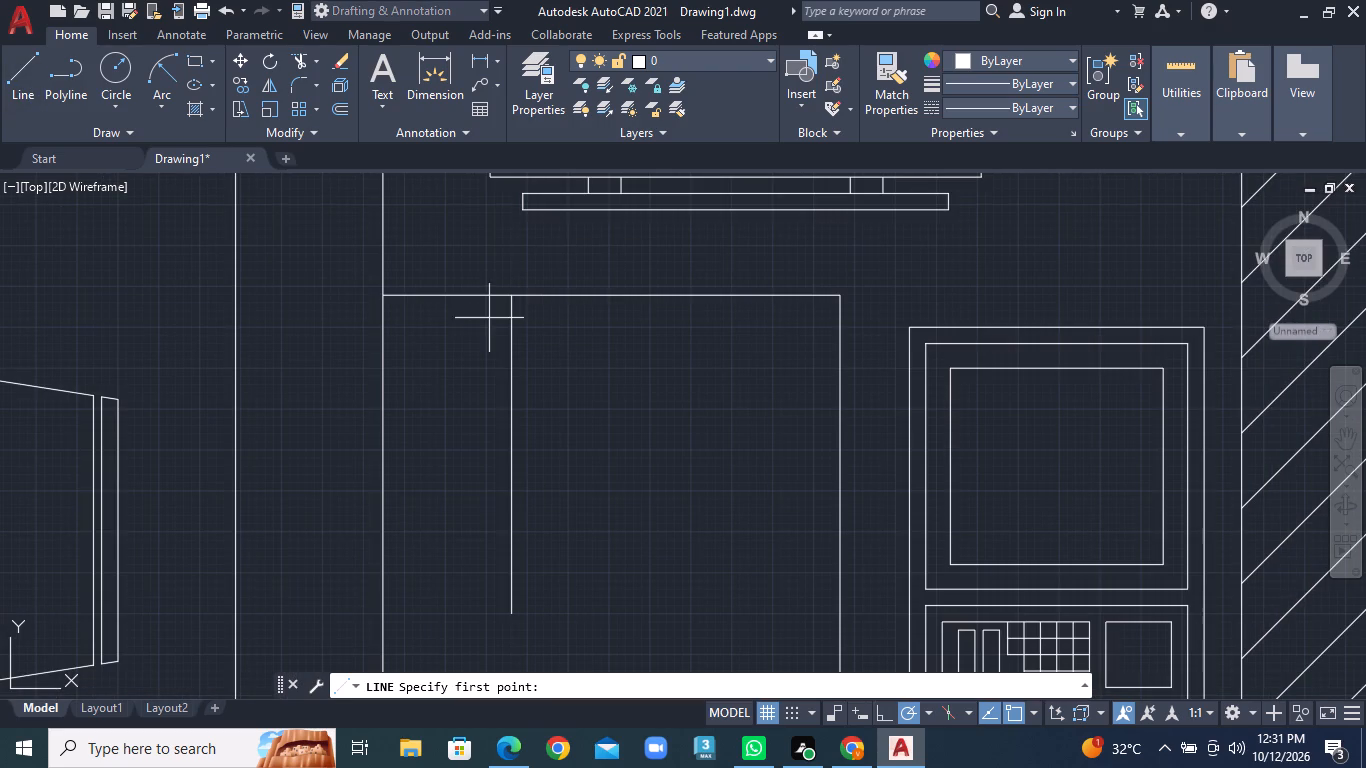
left_click(482, 332)
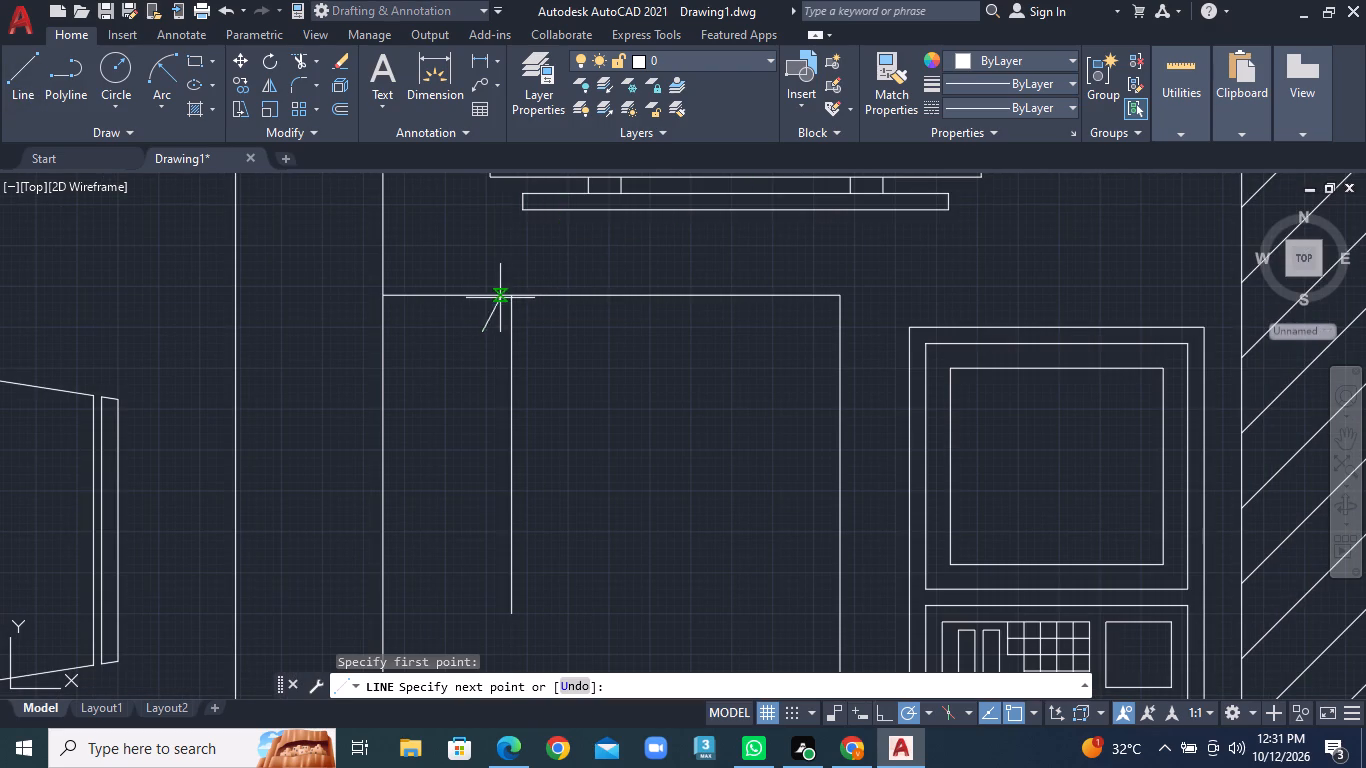
left_click(508, 295)
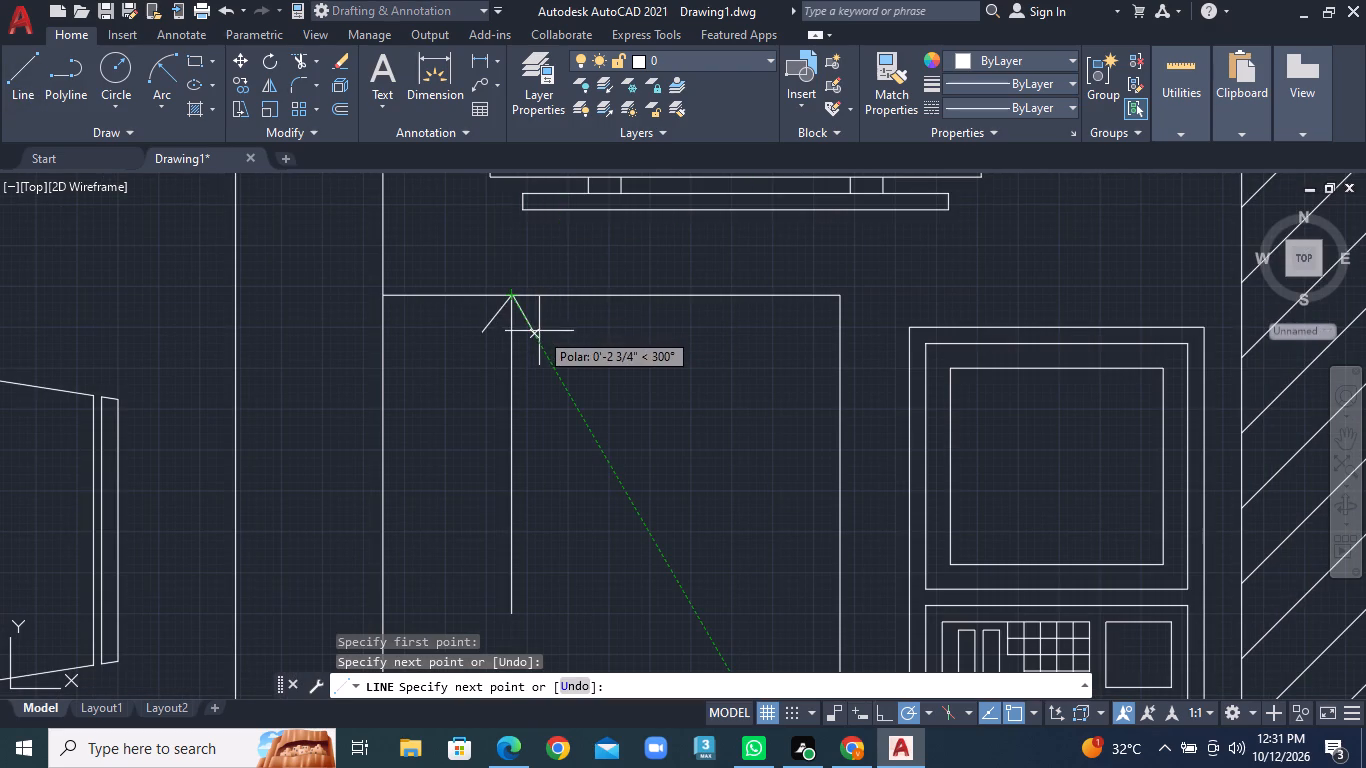
left_click(540, 331)
right_click(540, 331)
left_click(561, 341)
Start drawing the open arrowheads on the living room's dimension lines.
scroll(644, 459, "down", 1)
middle_click_drag(684, 535, 675, 527)
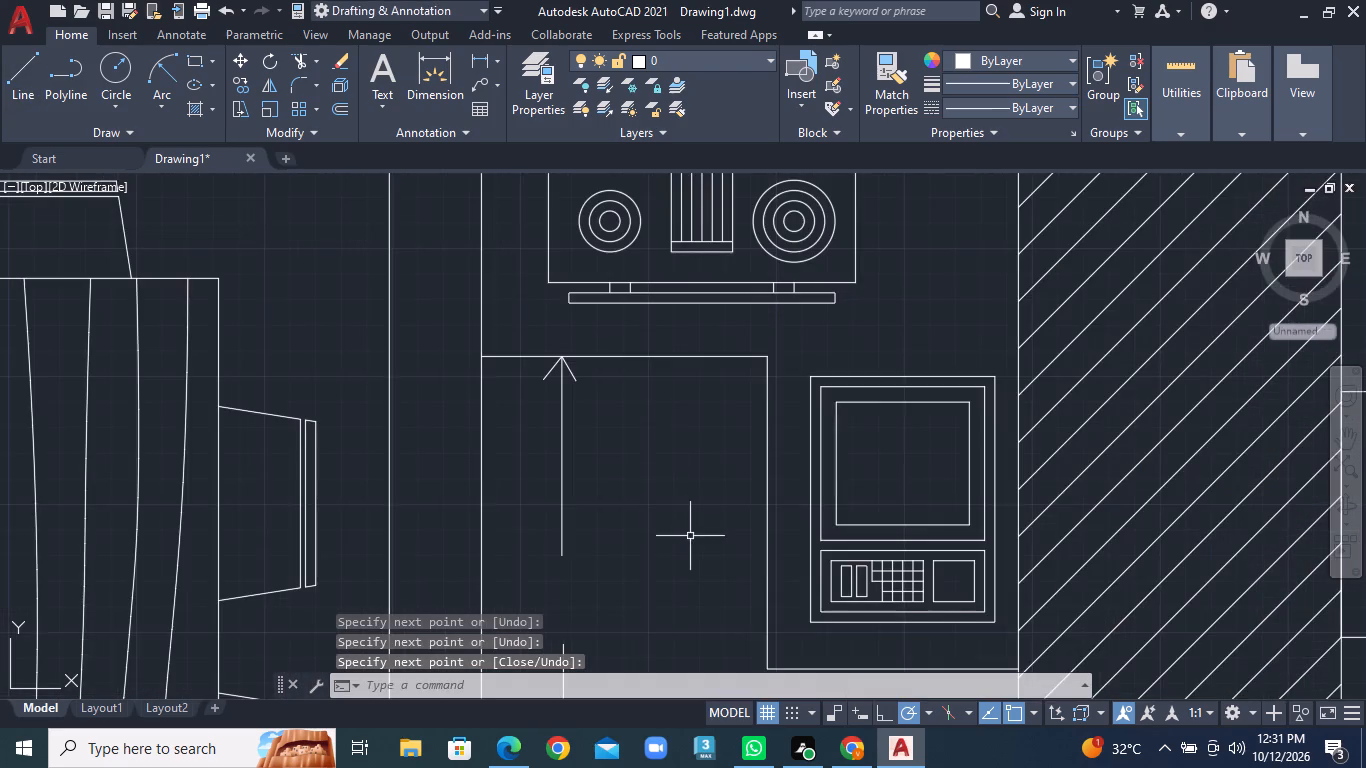
middle_click_drag(675, 527, 670, 433)
scroll(680, 485, "down", 4)
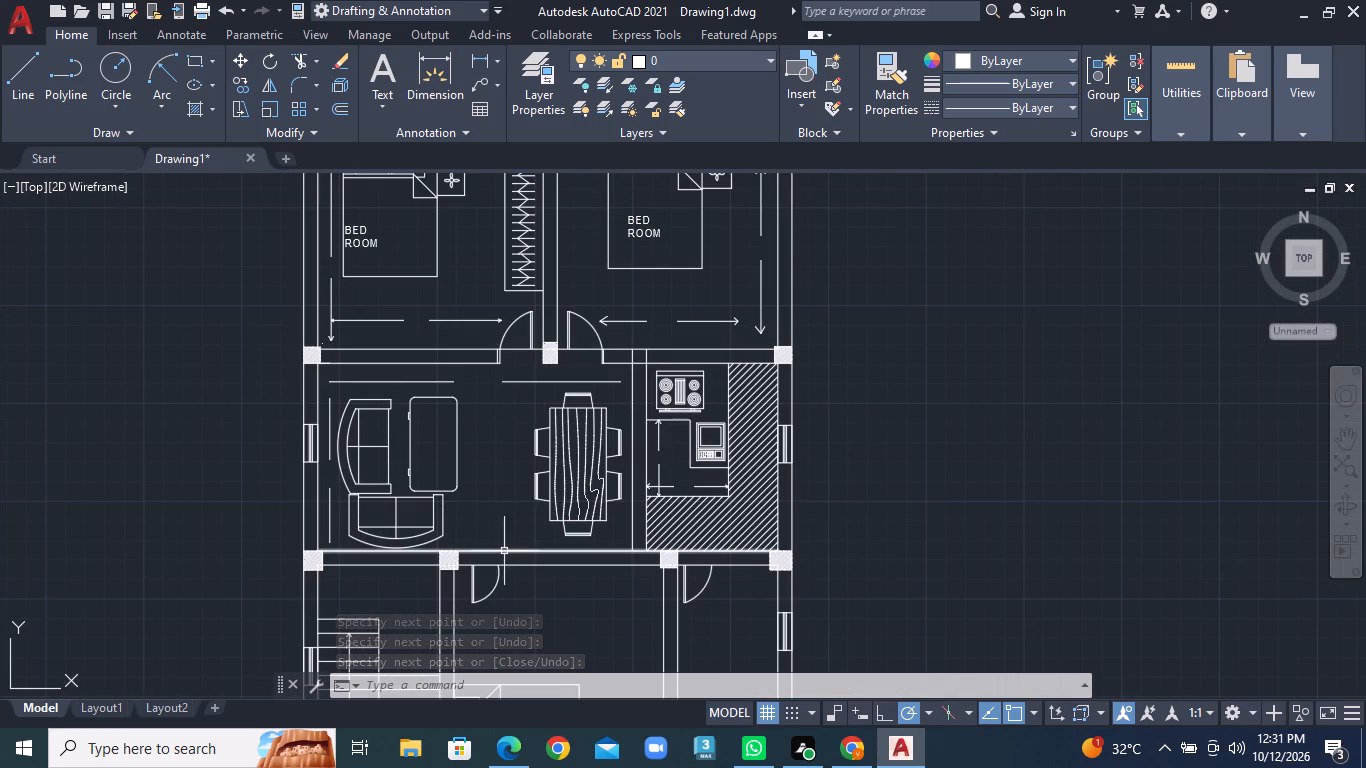
scroll(347, 376, "up", 2)
left_click(23, 83)
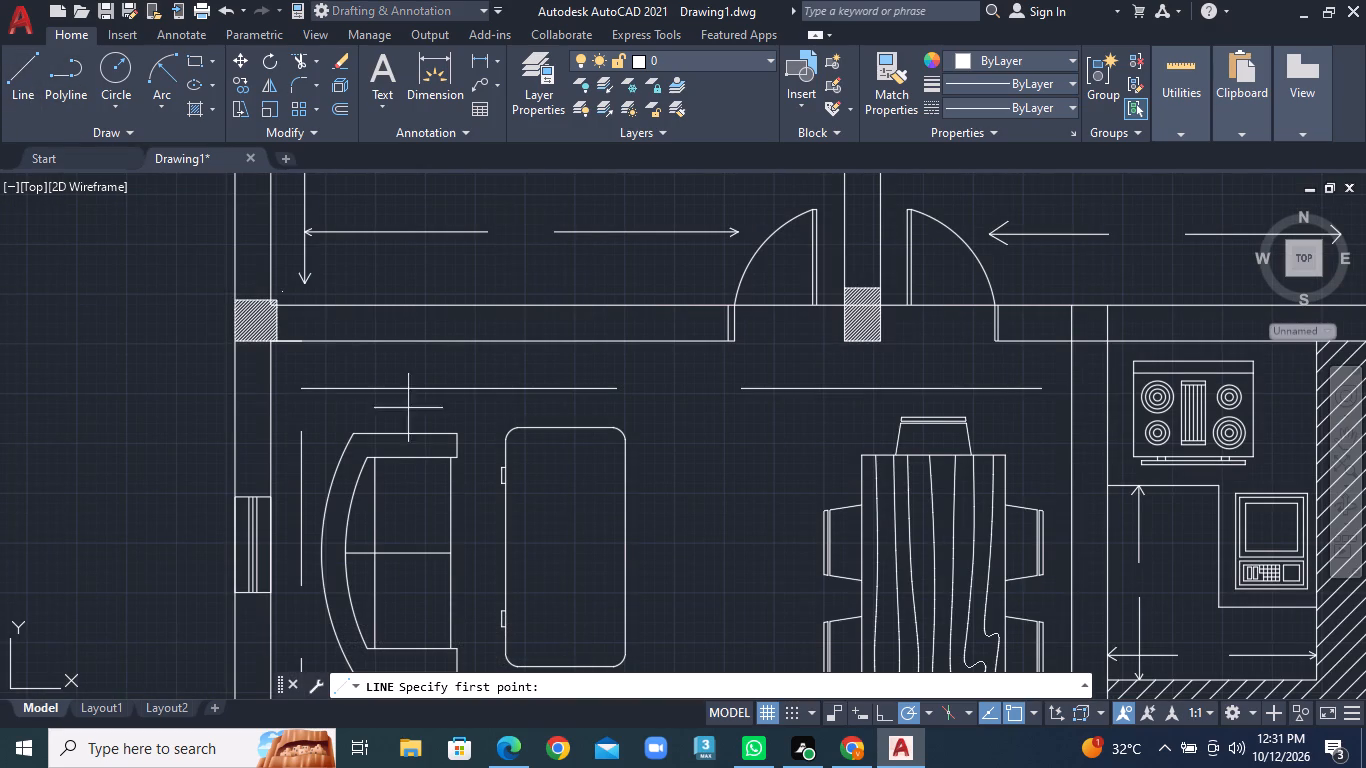
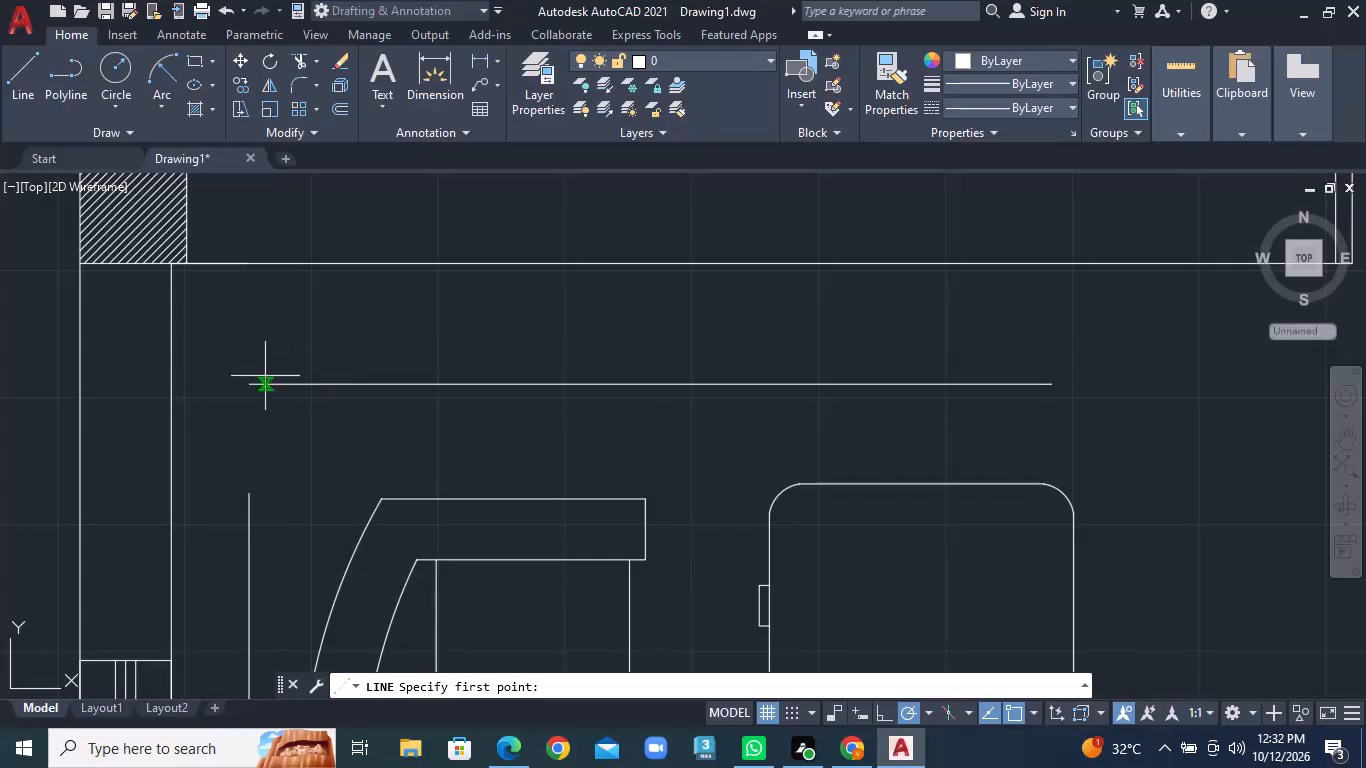
Draw an open two-stroke arrowhead at the sofa-side outer-wall end of the living/dining room's horizontal dimension line.
left_click(248, 382)
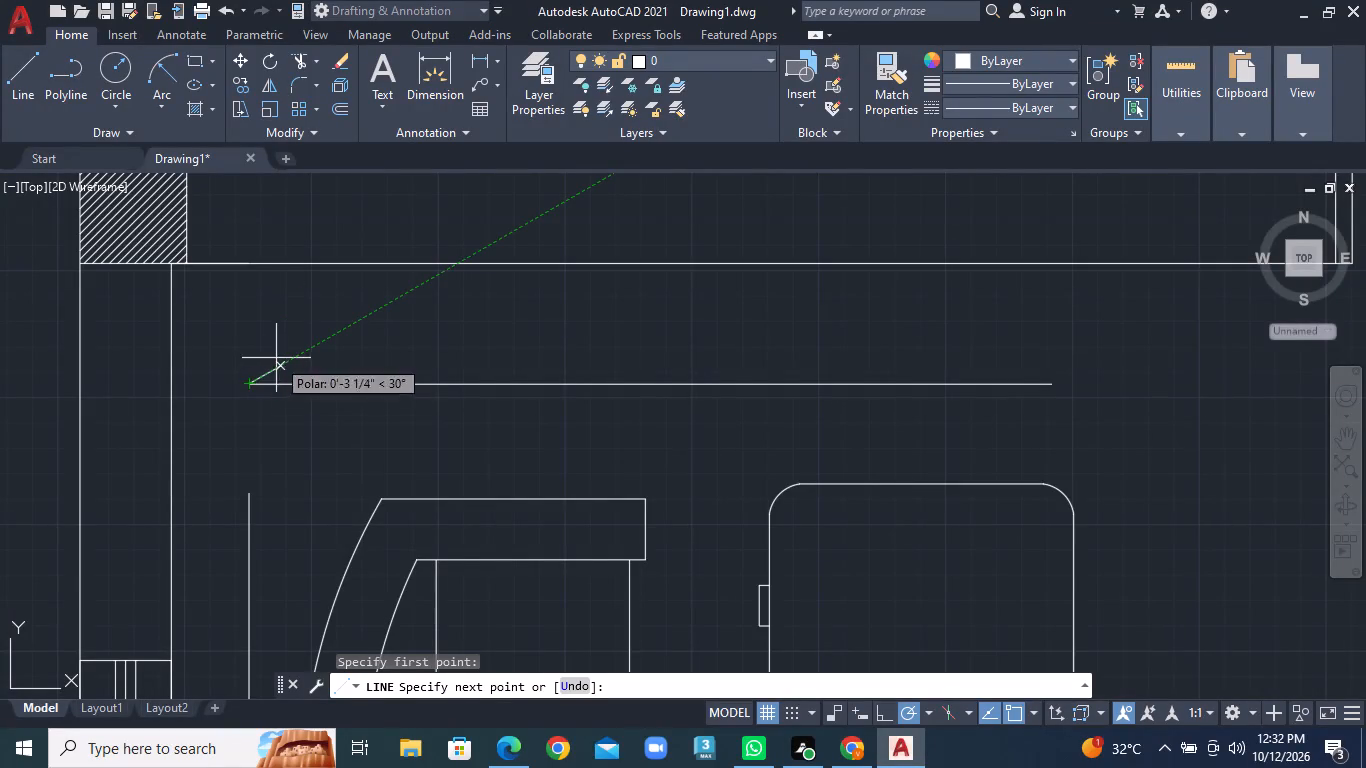
left_click(294, 361)
right_click(294, 361)
left_click(343, 376)
right_click(298, 443)
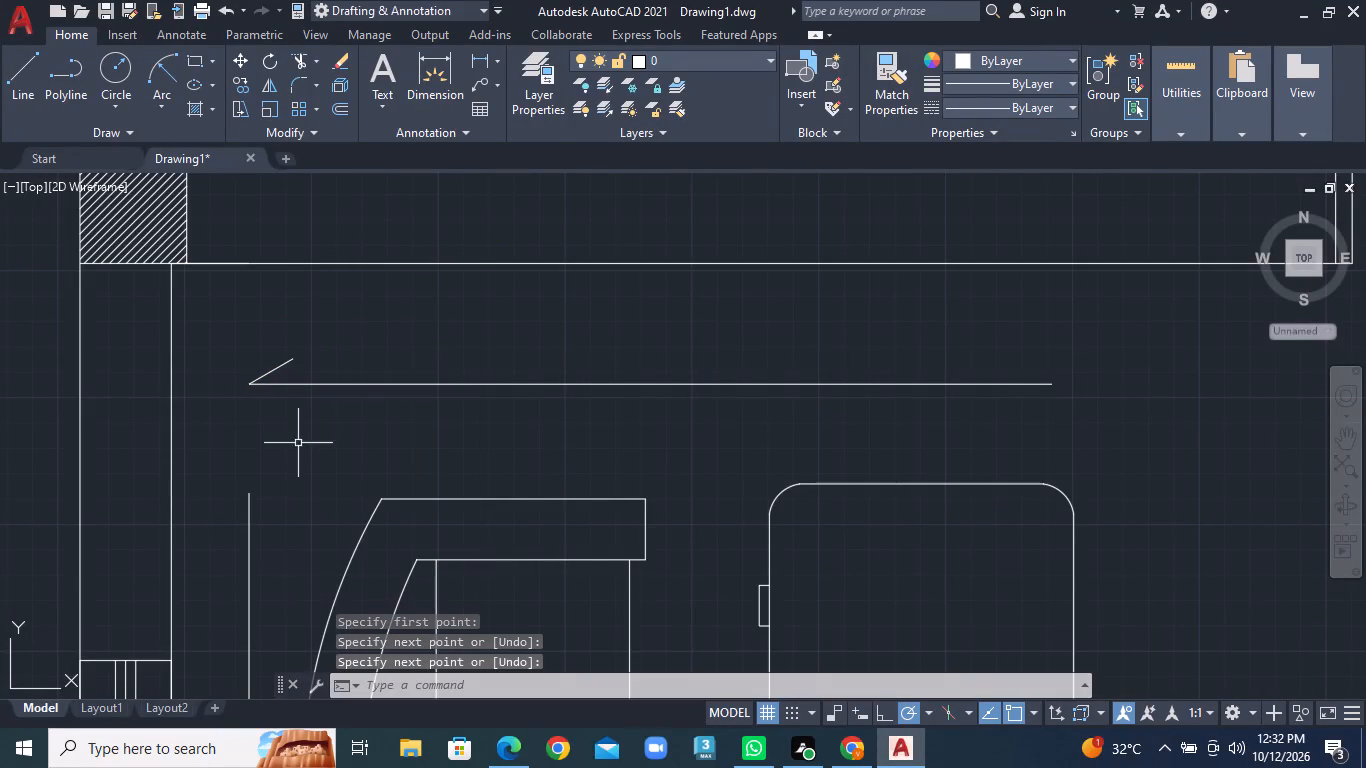
left_click(342, 87)
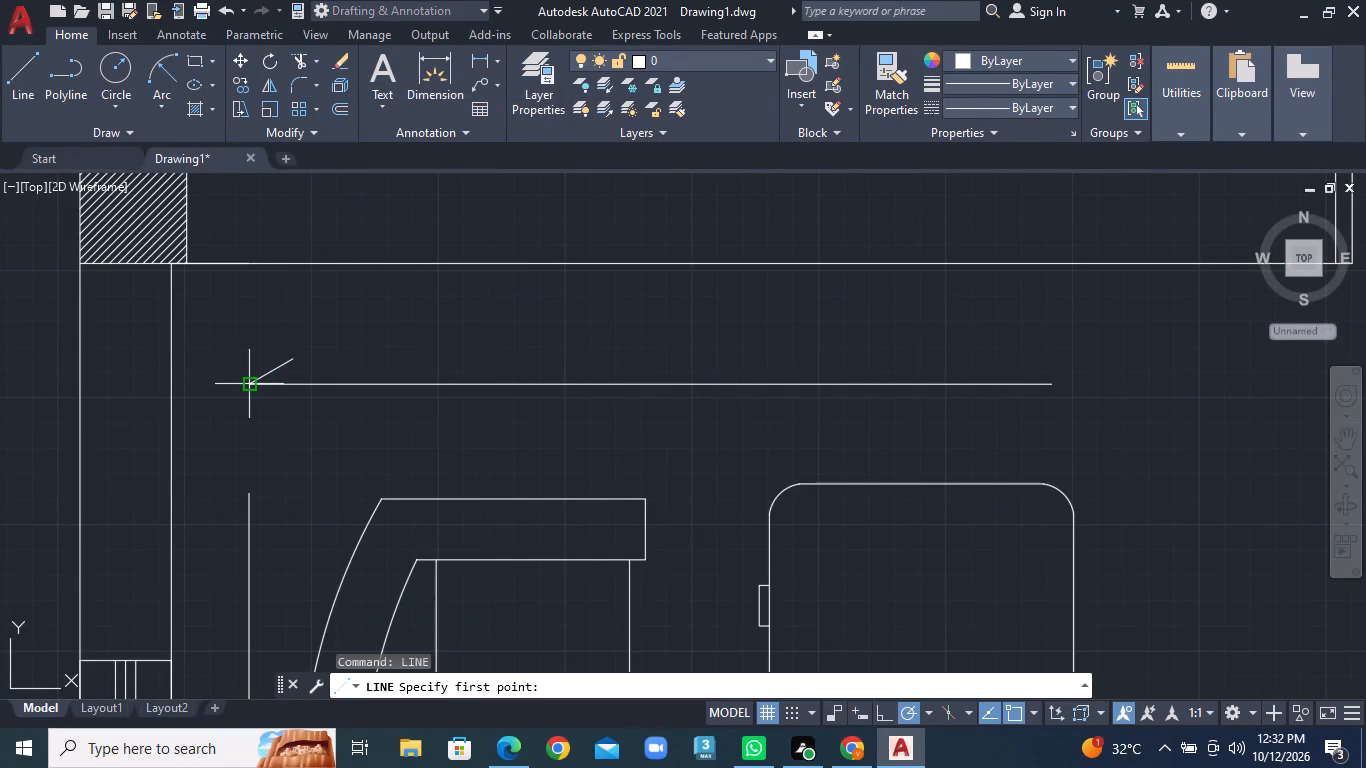
left_click(246, 382)
left_click(297, 409)
right_click(297, 409)
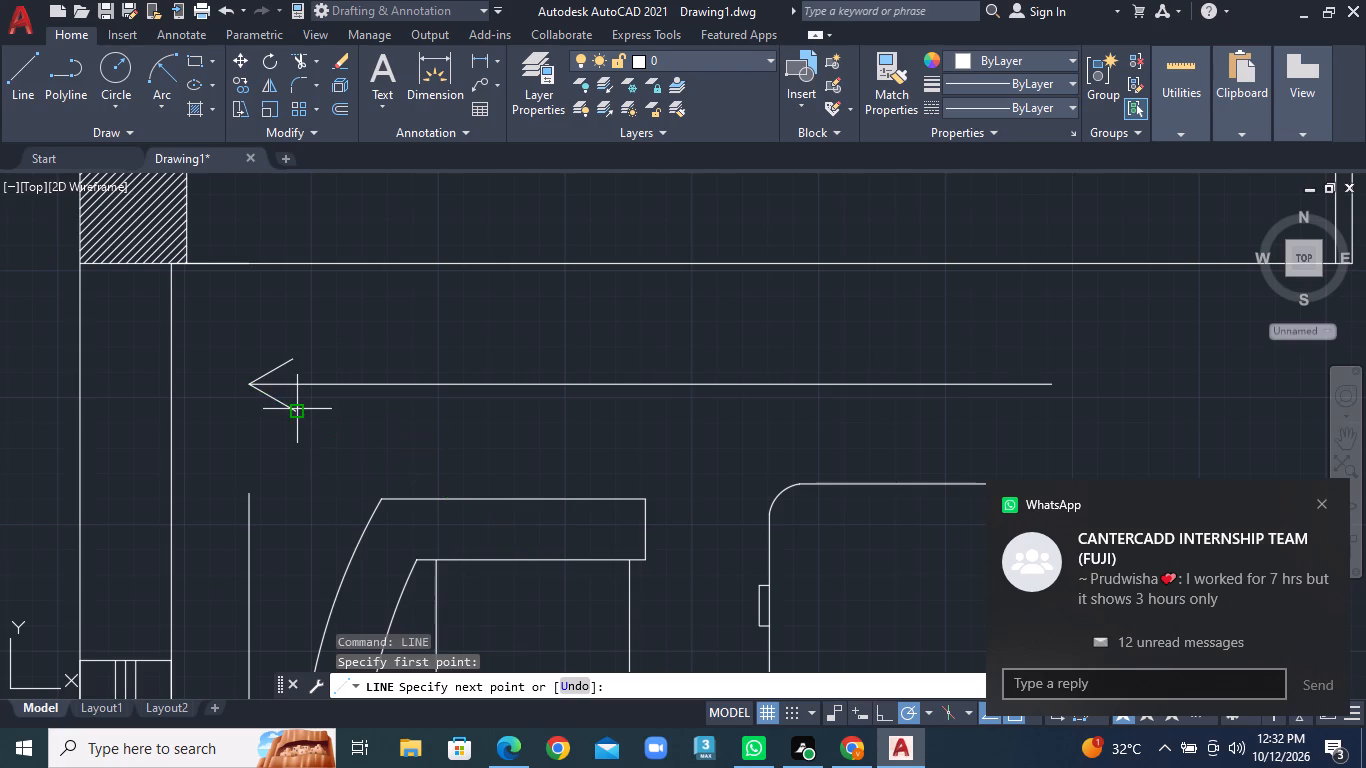
left_click(367, 420)
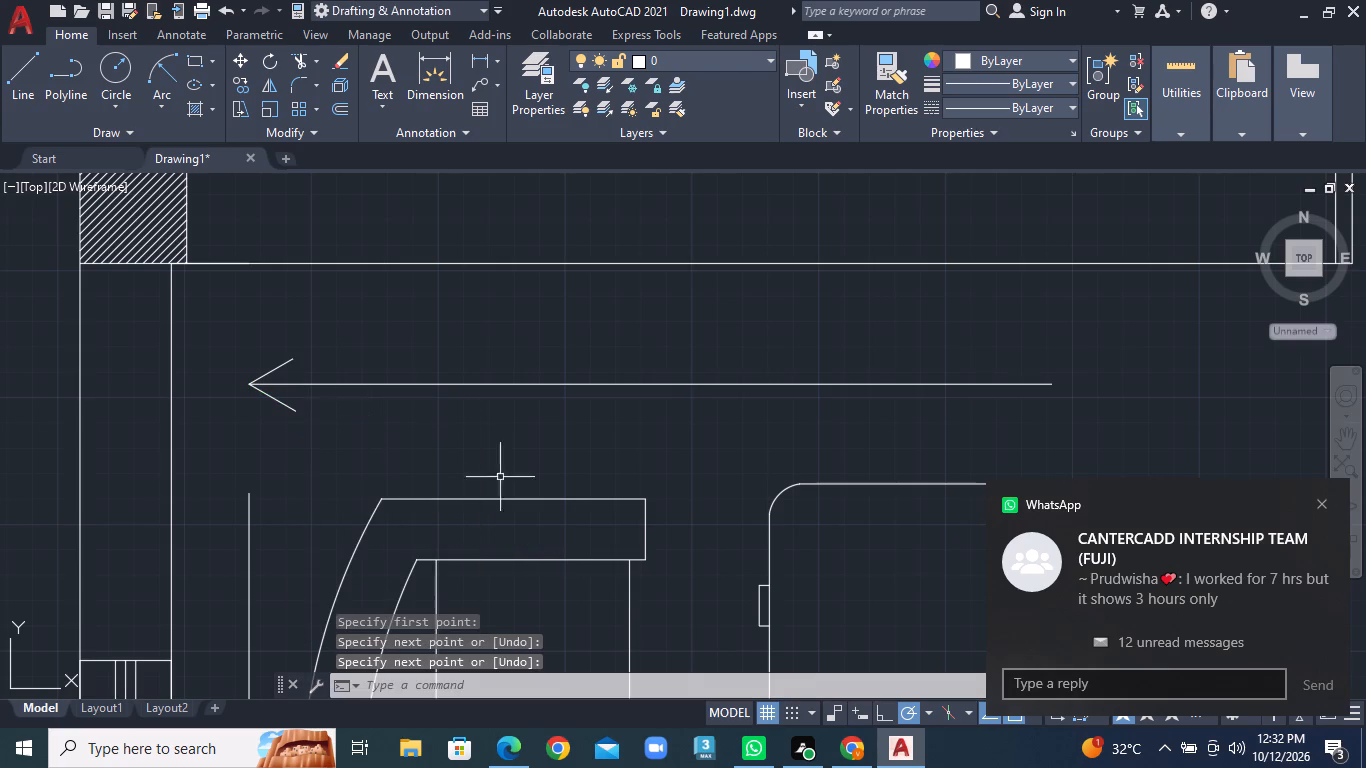
Draw an open two-stroke arrowhead at the kitchen-side end of the living/dining room's horizontal dimension line.
scroll(883, 410, "down", 1)
middle_click_drag(897, 398, 210, 393)
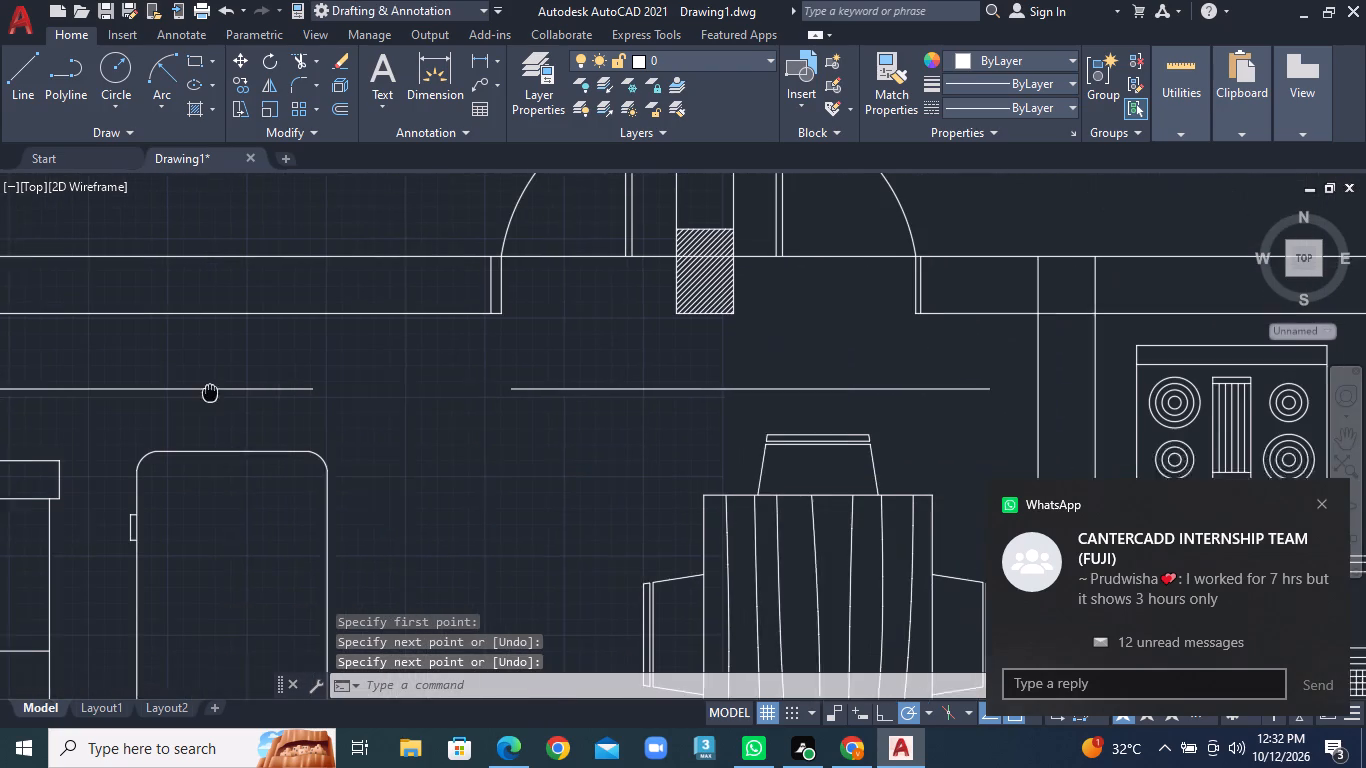
right_click(937, 446)
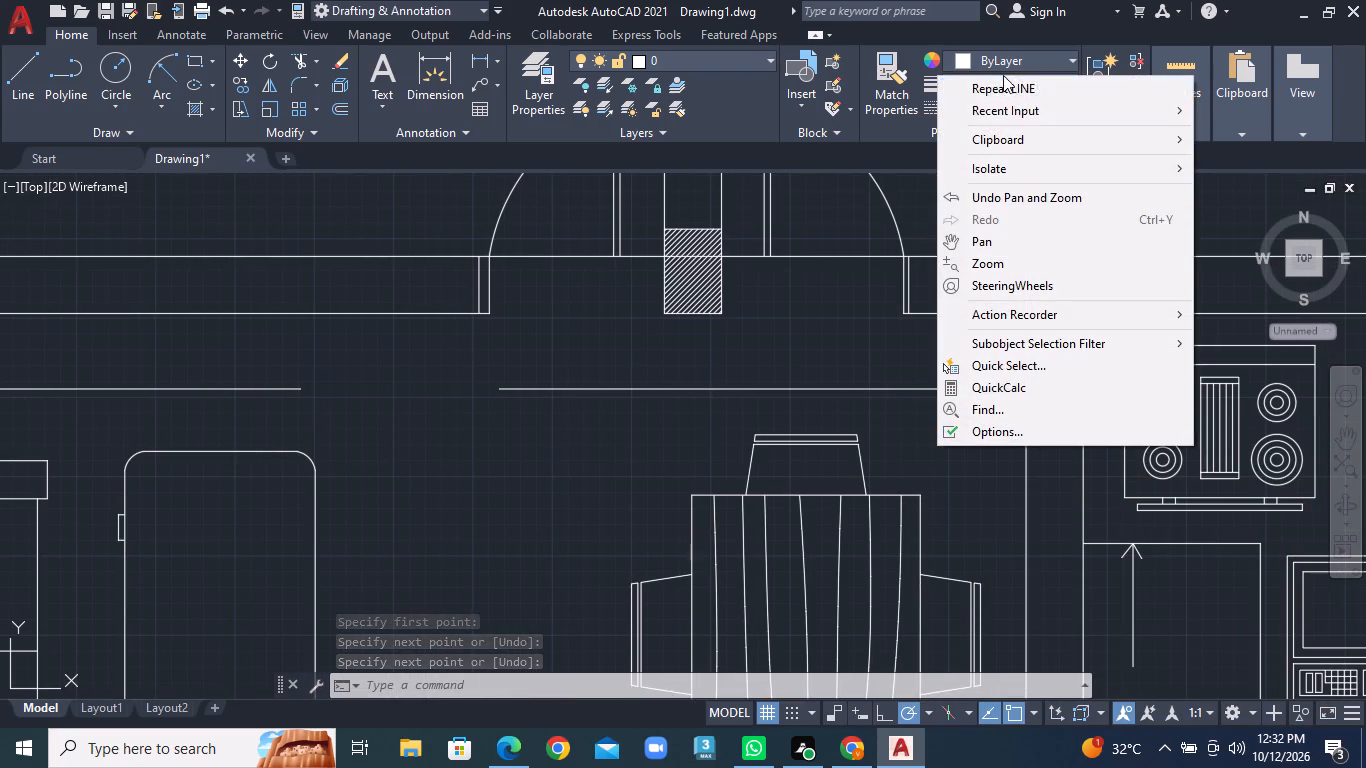
left_click(1010, 80)
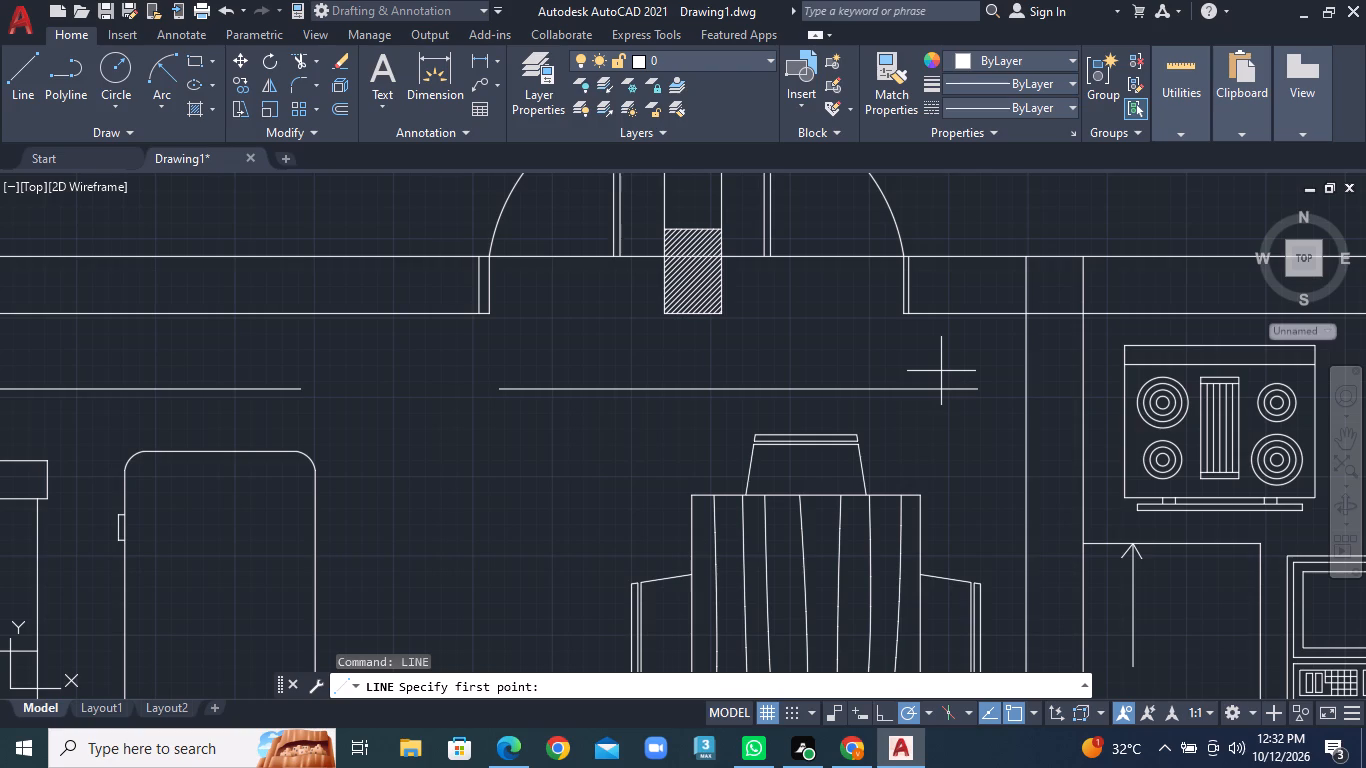
left_click(940, 371)
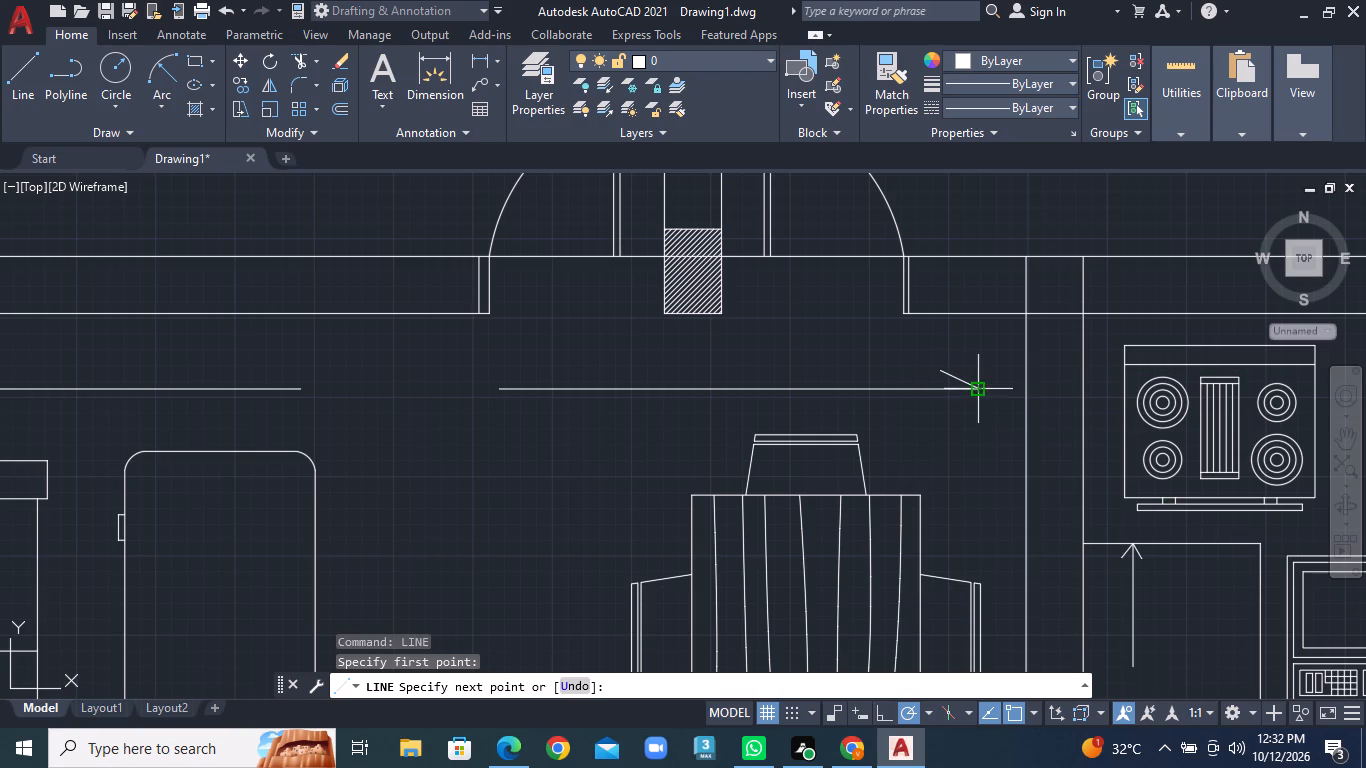
left_click(979, 385)
left_click(947, 405)
right_click(947, 405)
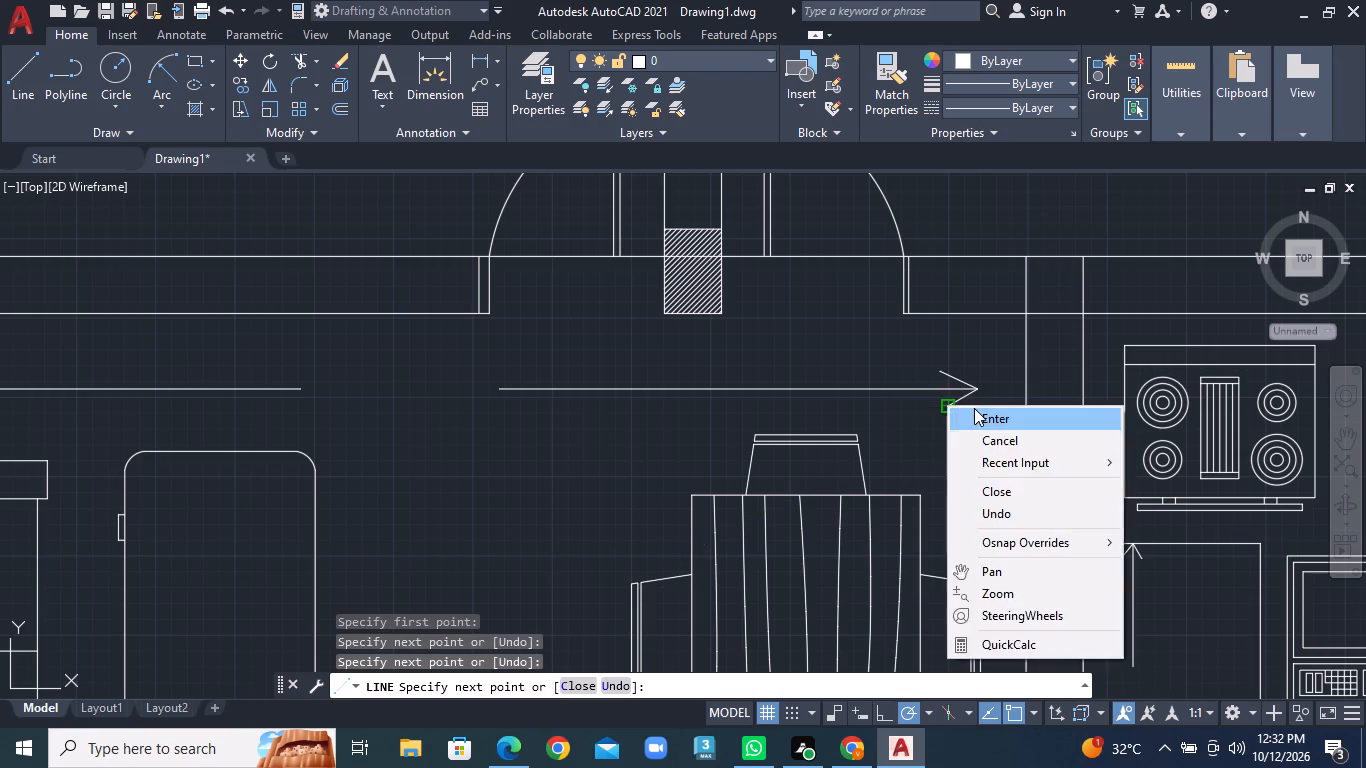
left_click(975, 408)
Draw an open two-stroke arrowhead at the upper end of the living room's vertical dimension line beside the curved sofa.
right_click(570, 551)
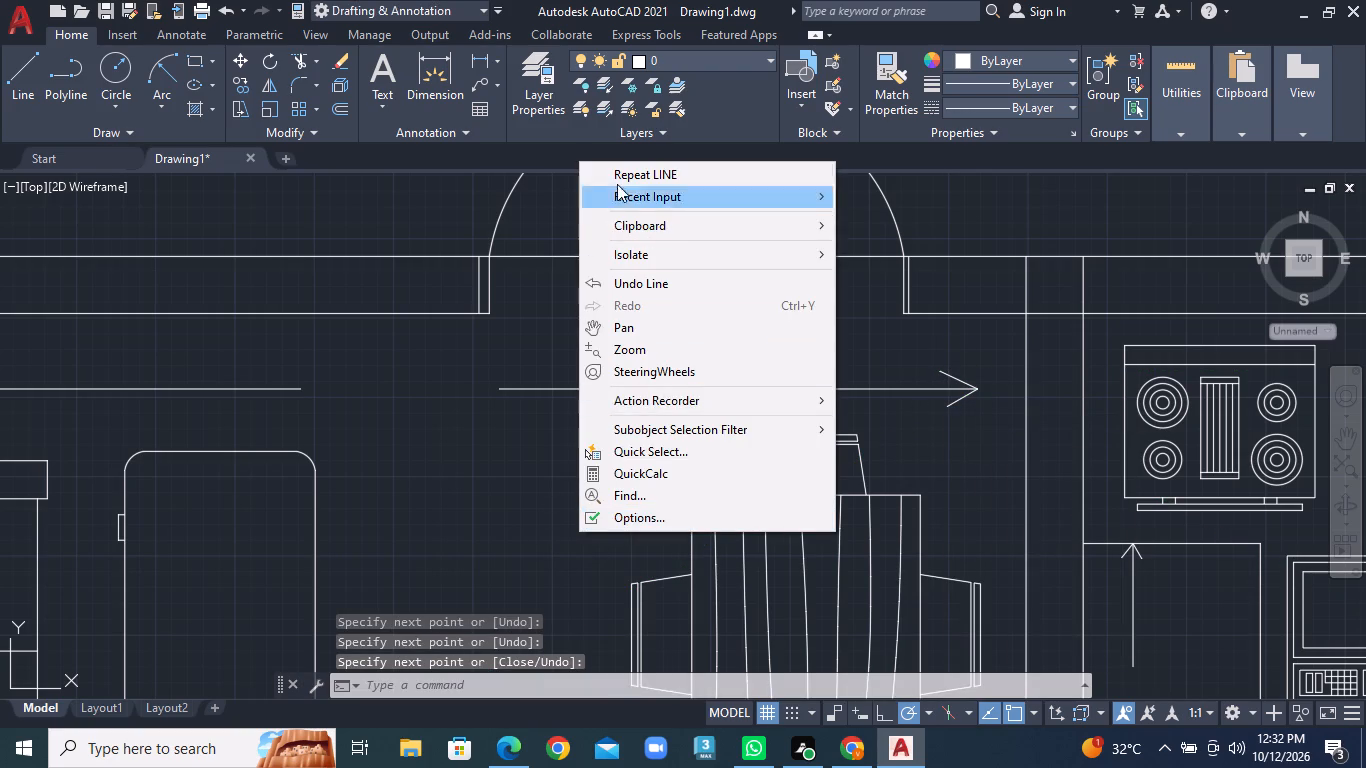
left_click(620, 173)
scroll(513, 425, "down", 2)
middle_click_drag(428, 533, 693, 324)
scroll(472, 220, "up", 1)
scroll(560, 232, "up", 2)
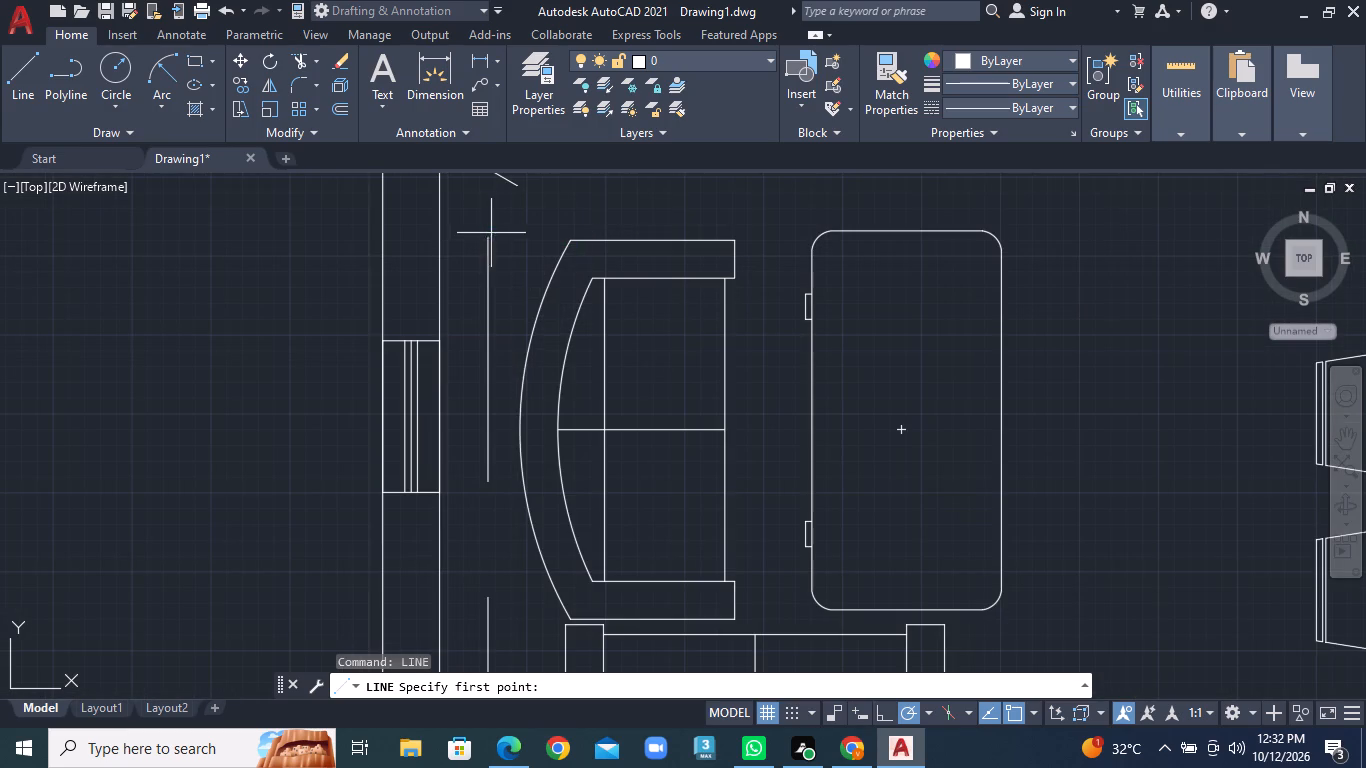
scroll(491, 235, "up", 3)
left_click(473, 247)
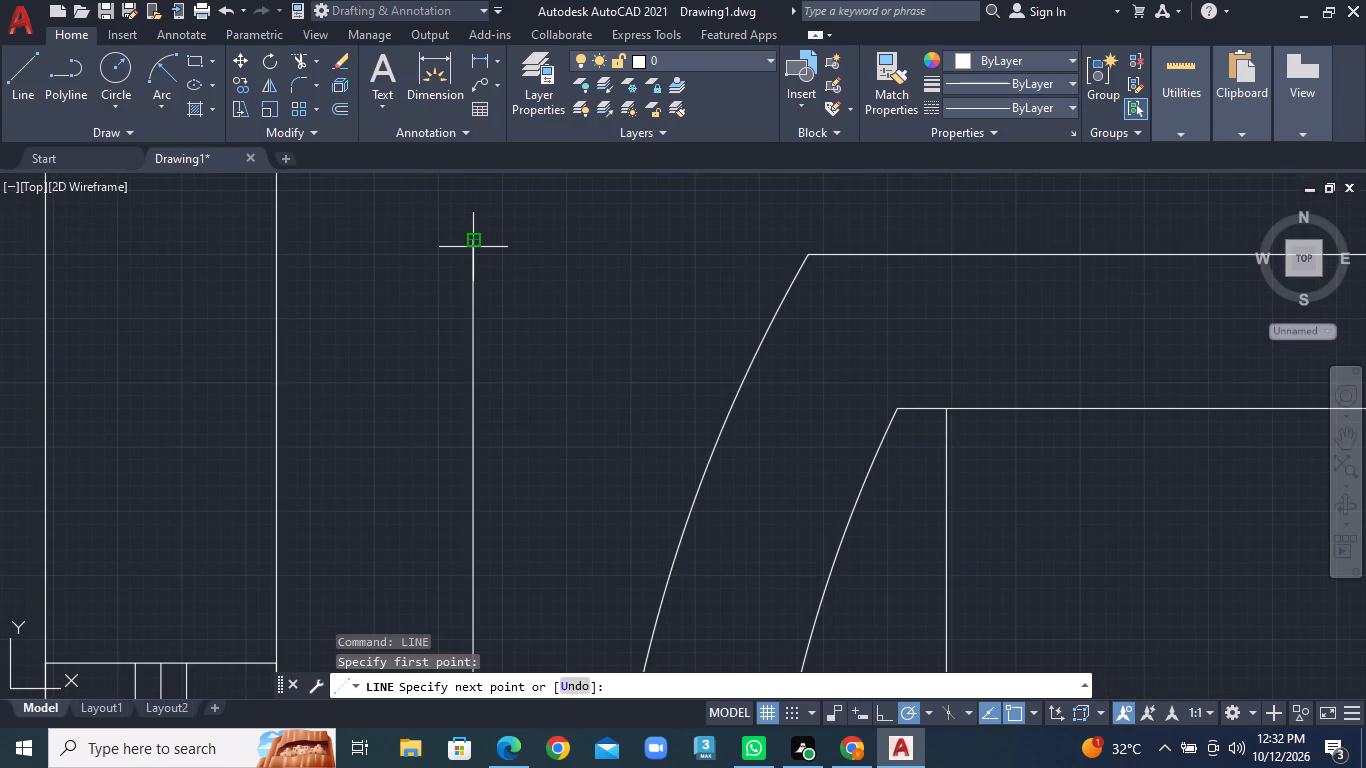
left_click(453, 291)
scroll(453, 291, "up", 1)
right_click(453, 291)
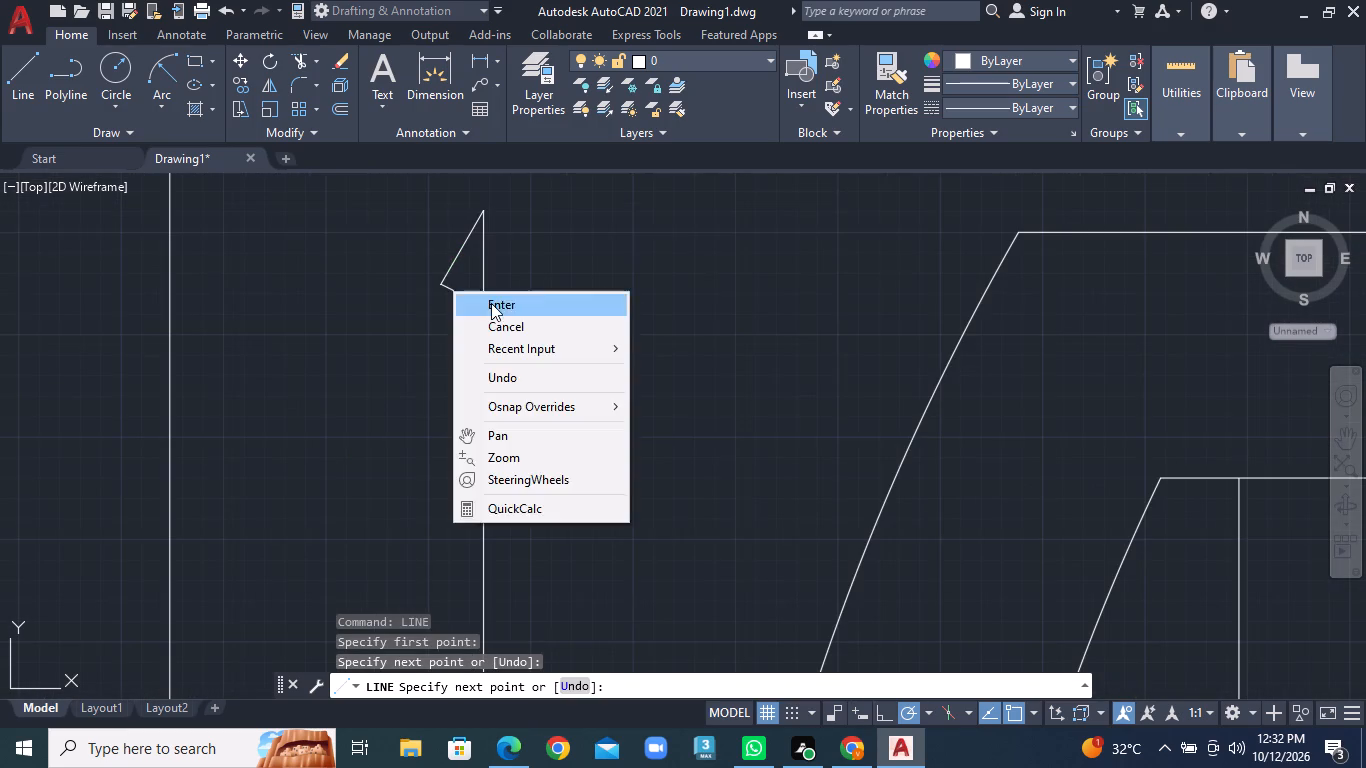
left_click(491, 303)
right_click(407, 274)
left_click(471, 284)
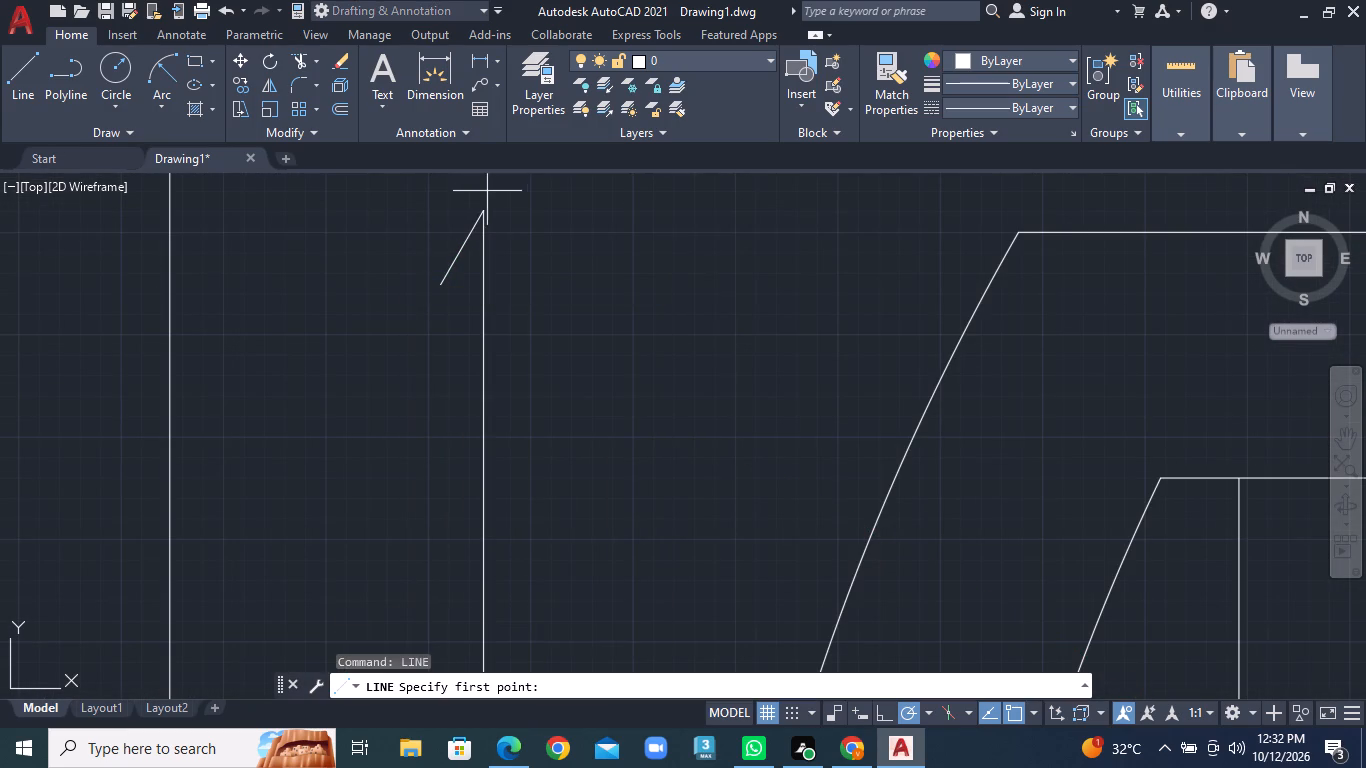
left_click(483, 208)
left_click(511, 284)
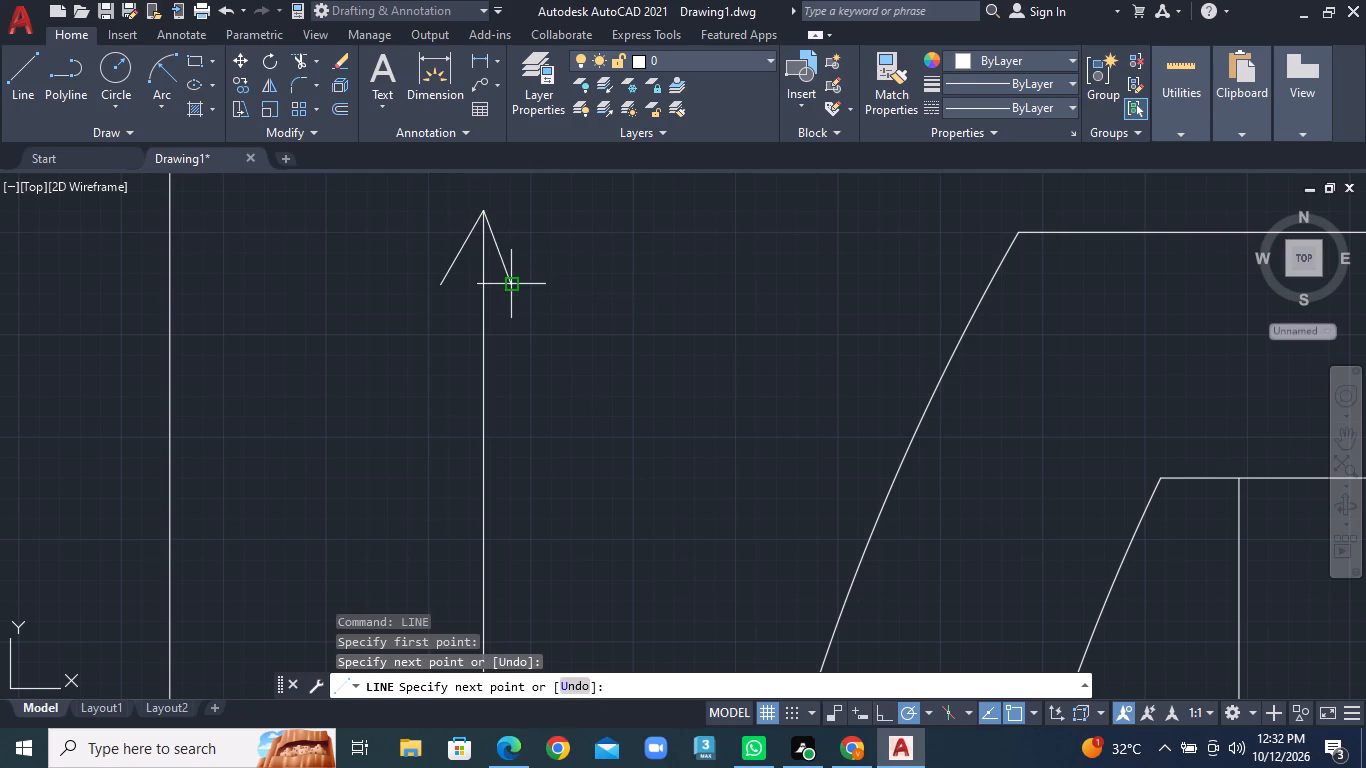
right_click(511, 284)
left_click(533, 296)
Draw an open two-stroke arrowhead at the lower end of the living room's vertical dimension line, near the hatched corner column.
scroll(531, 353, "down", 4)
middle_click_drag(600, 542, 615, 259)
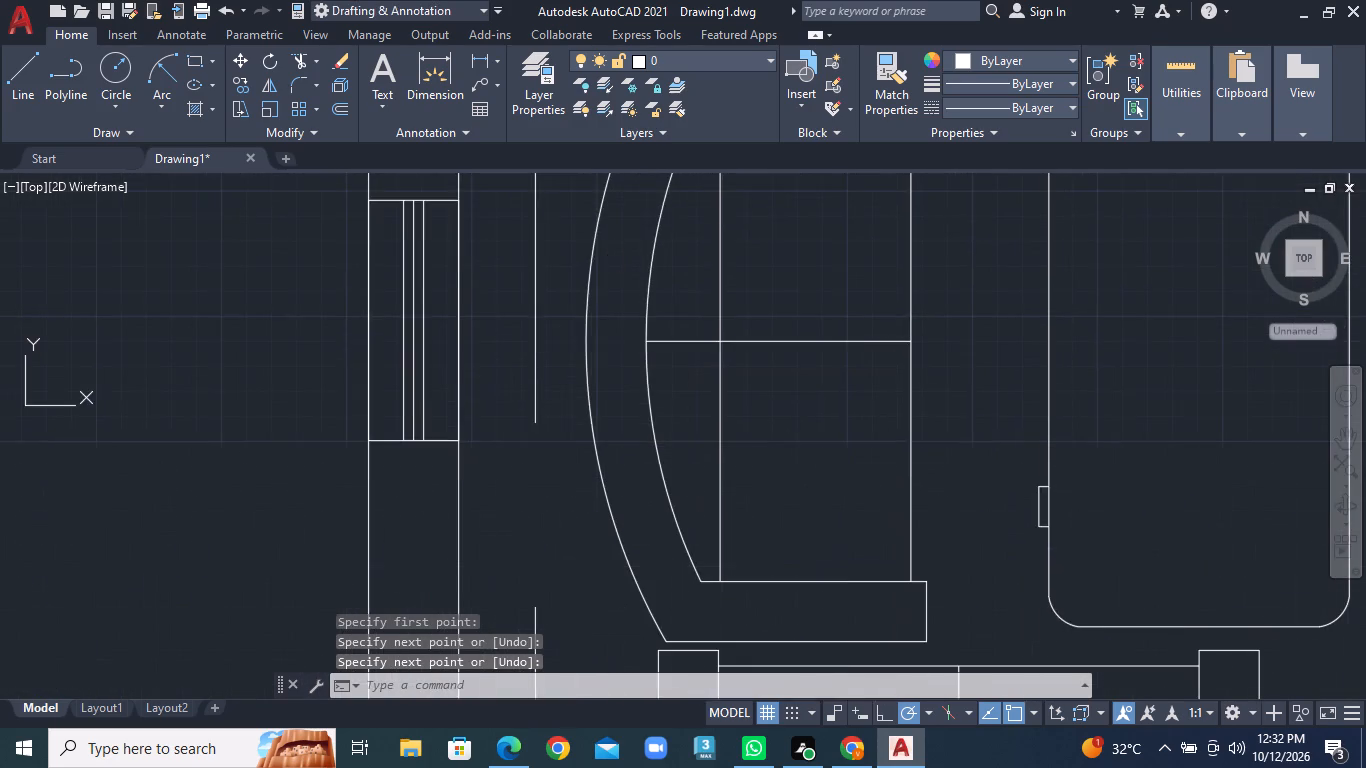
scroll(560, 427, "up", 2)
scroll(560, 427, "down", 3)
middle_click_drag(573, 540, 561, 305)
scroll(553, 431, "up", 1)
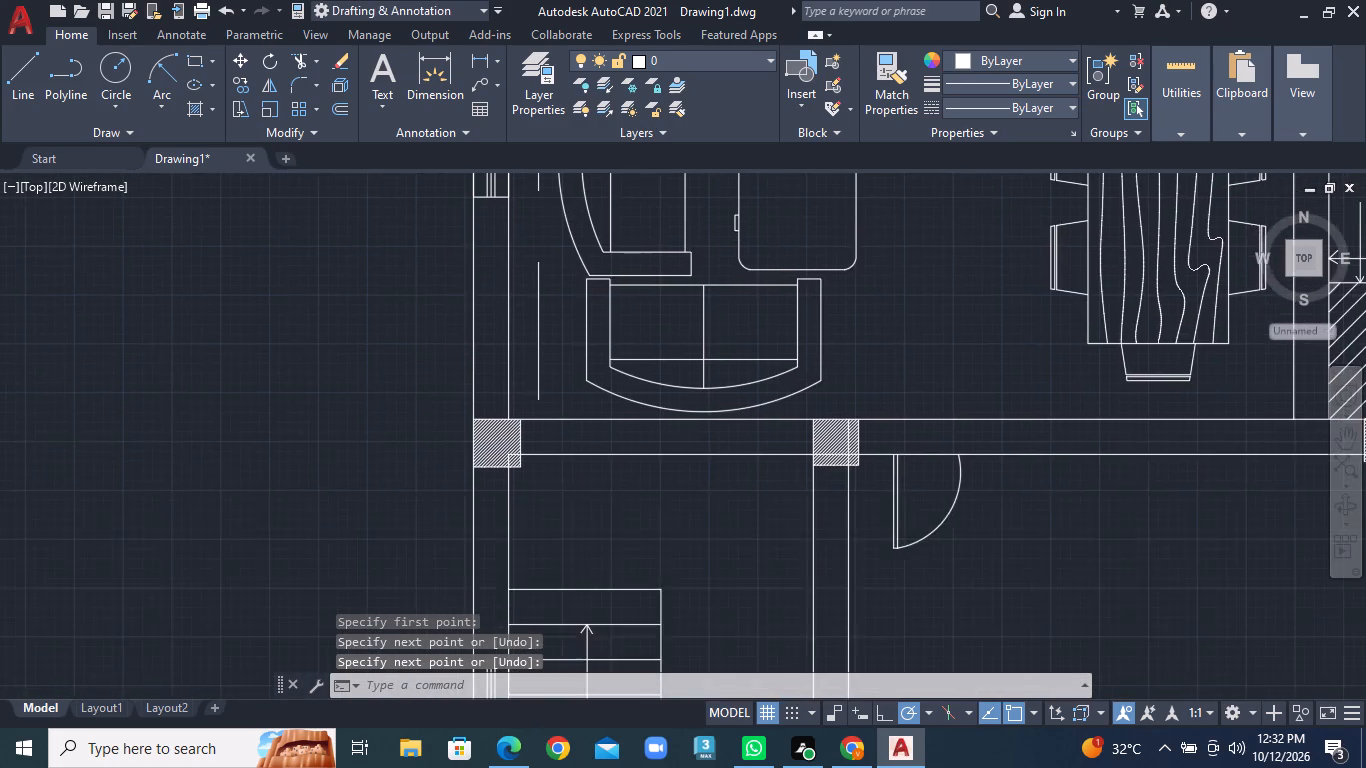
scroll(553, 376, "up", 2)
right_click(487, 367)
left_click(510, 373)
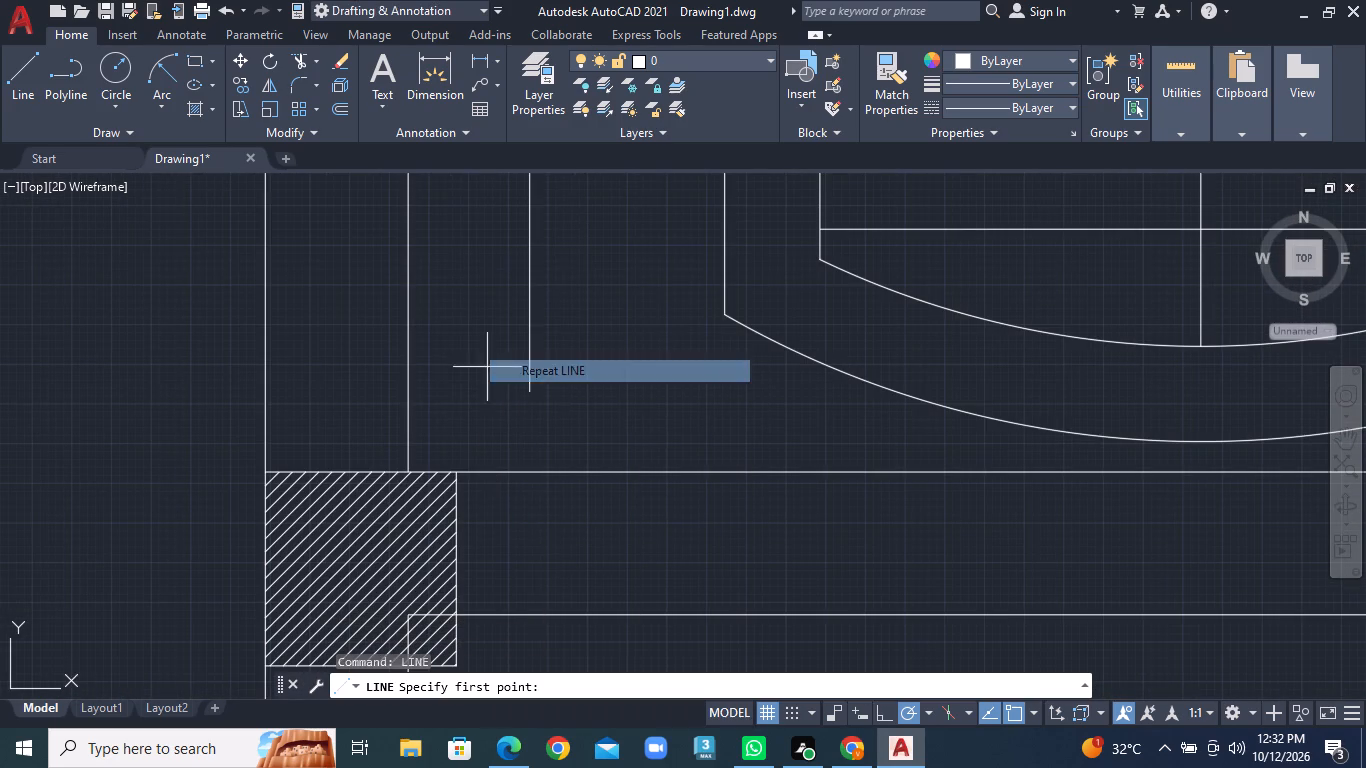
left_click(502, 349)
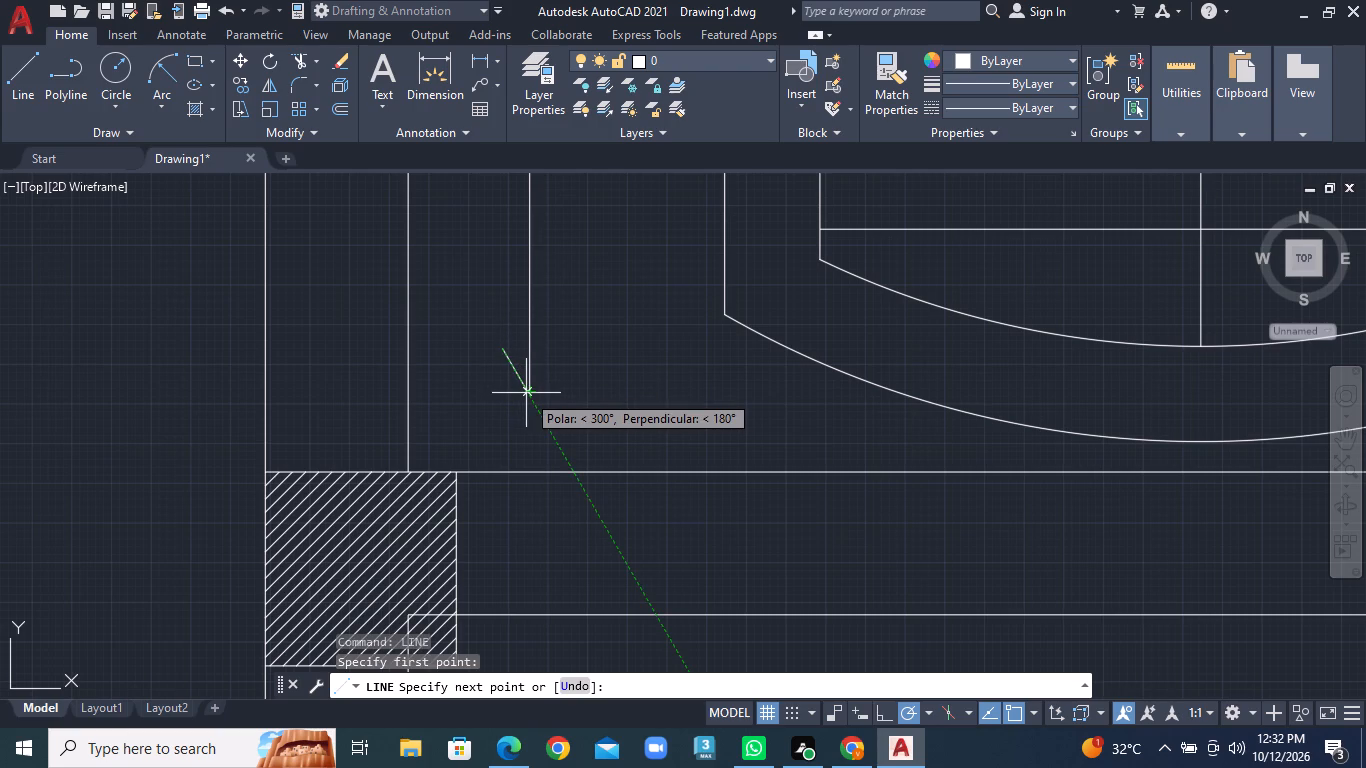
left_click(534, 395)
right_click(534, 395)
left_click(544, 396)
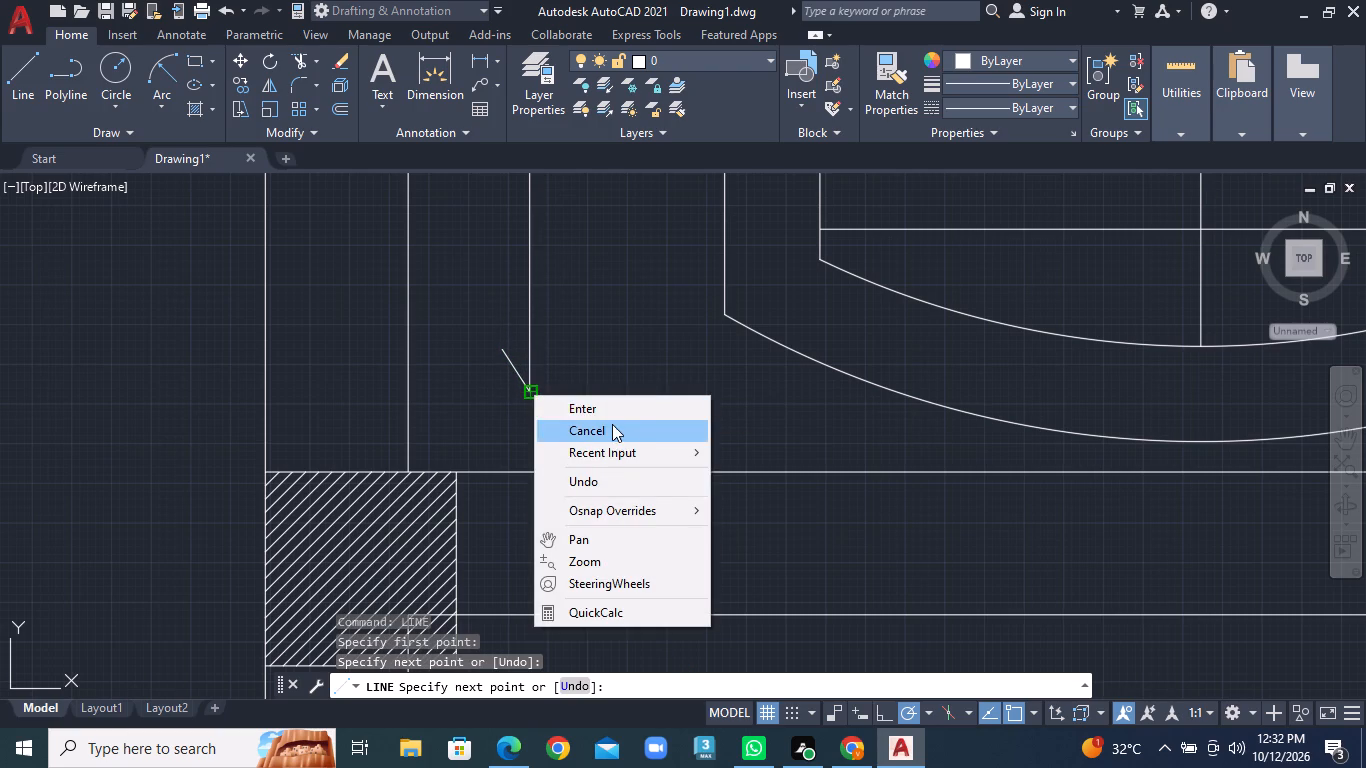
left_click(612, 410)
right_click(595, 491)
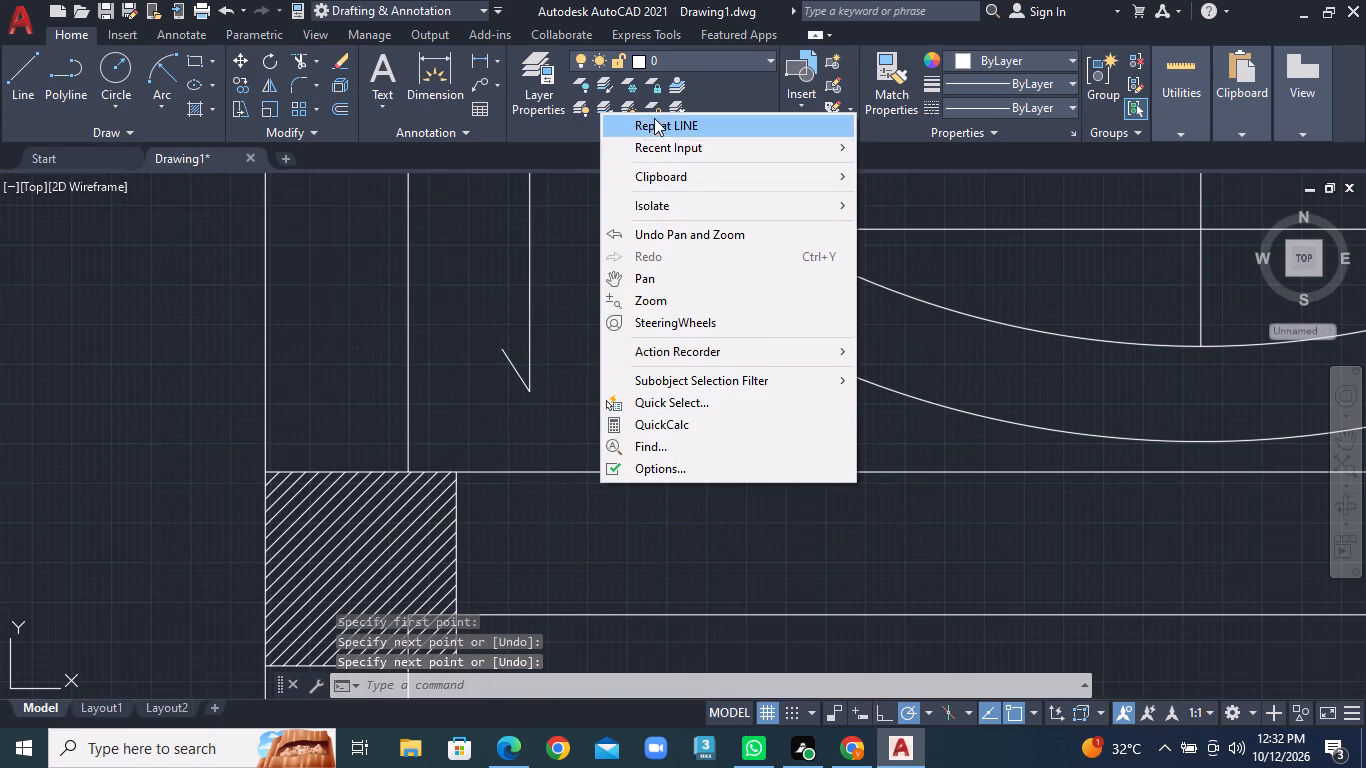
left_click(654, 118)
left_click(526, 391)
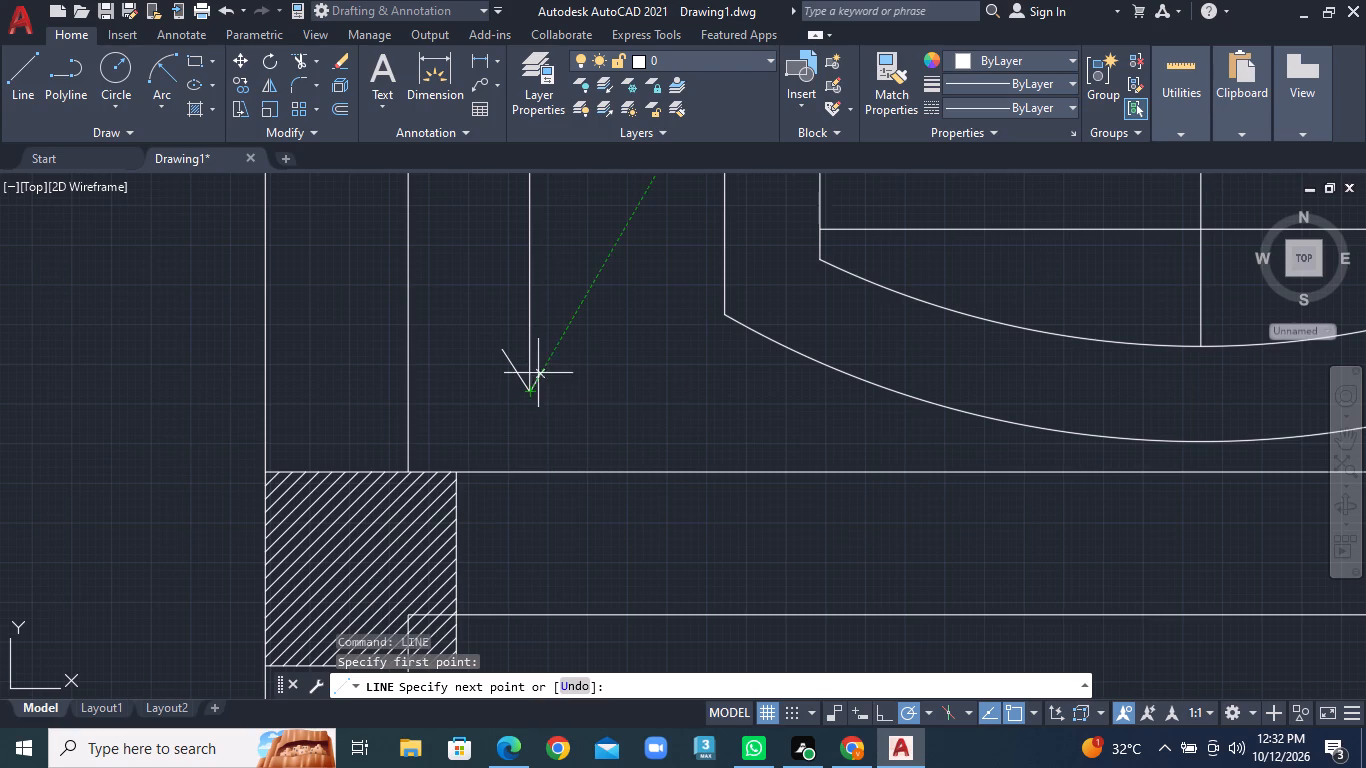
left_click(551, 344)
right_click(551, 344)
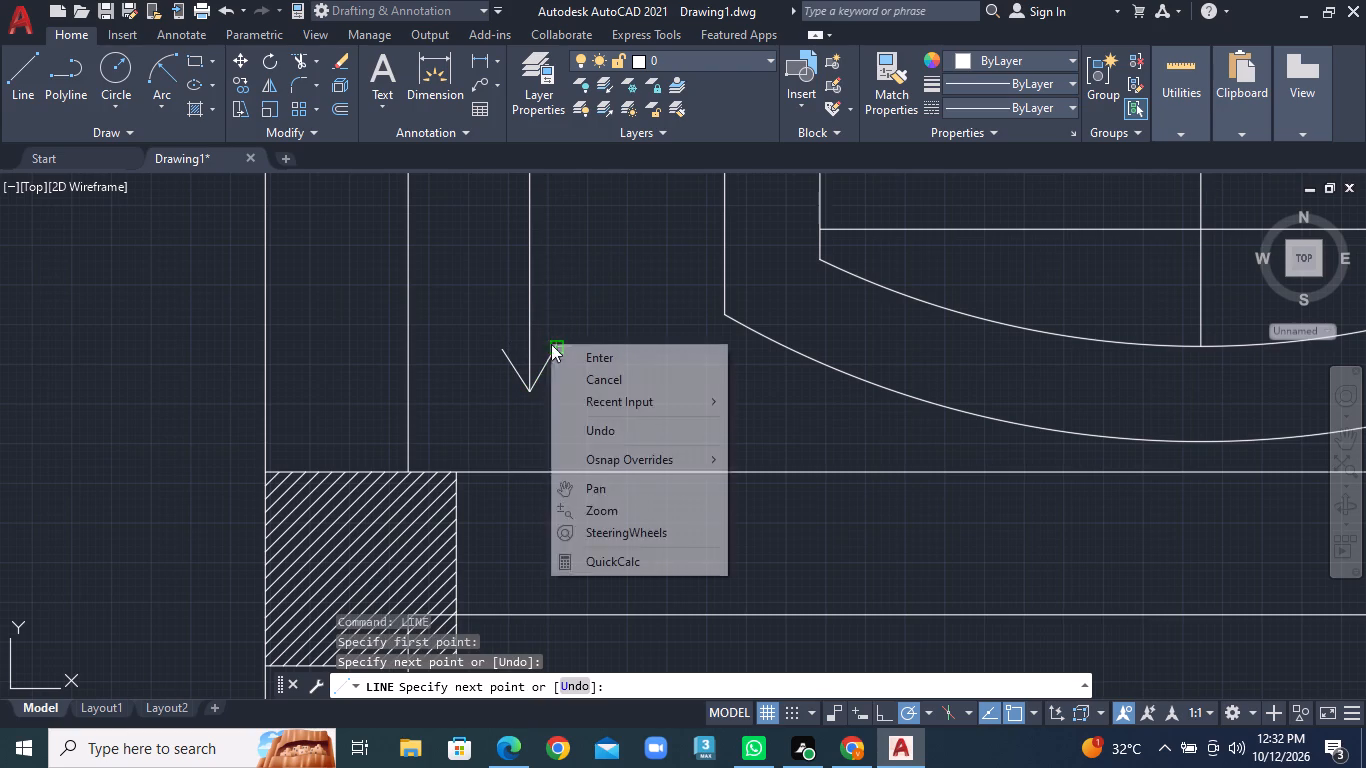
left_click(568, 357)
Draw the first horizontal dimension line segment in the lower bedroom, below the bed, from near the stair-side wall to above the window.
scroll(658, 395, "down", 3)
scroll(778, 437, "down", 2)
middle_click_drag(880, 386, 826, 402)
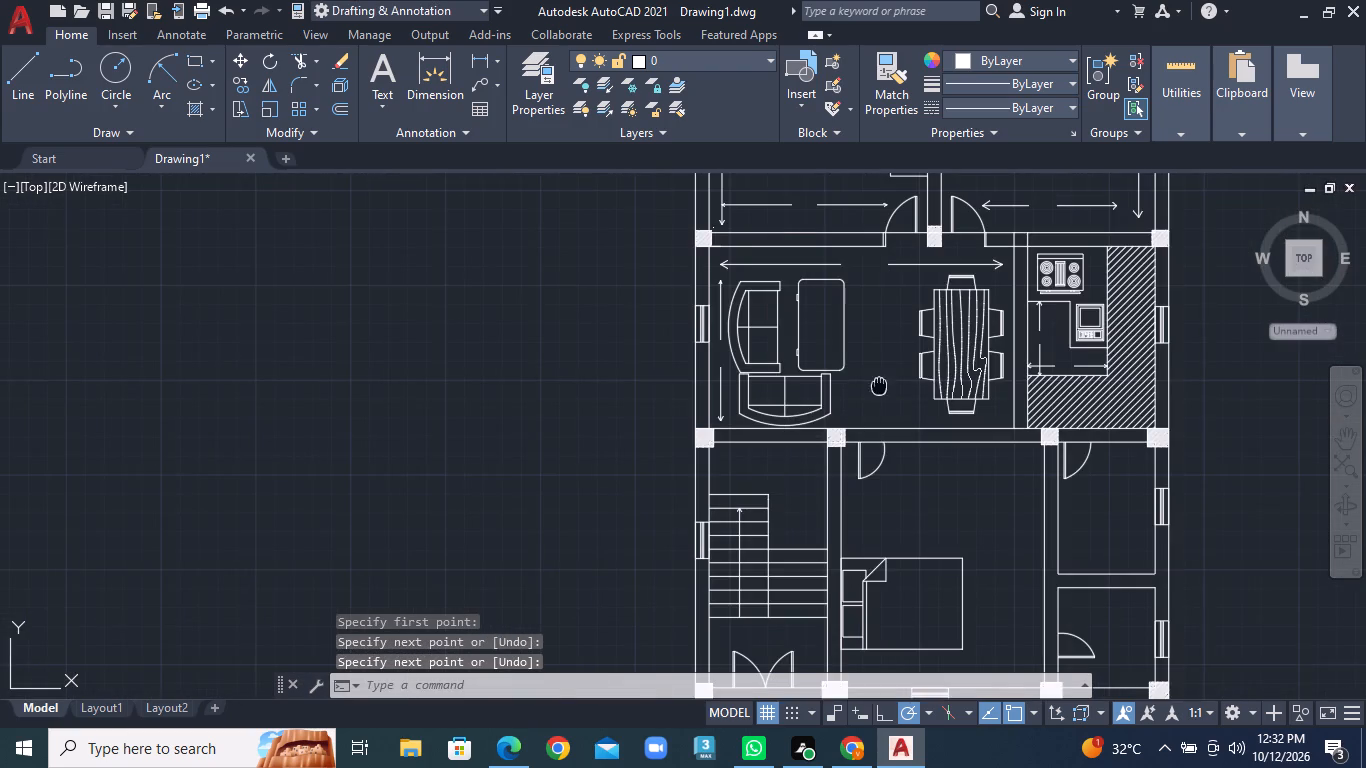
middle_click_drag(826, 402, 558, 447)
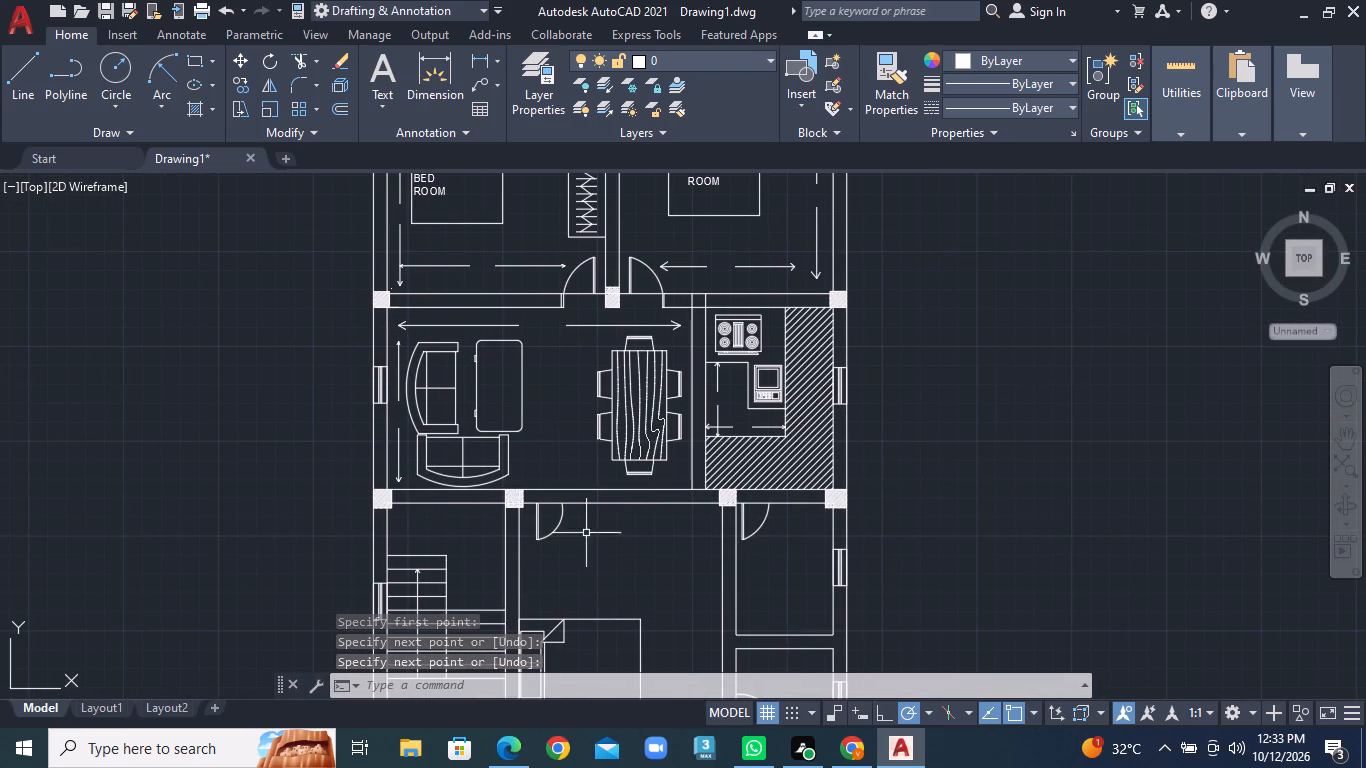
middle_click_drag(632, 672, 600, 526)
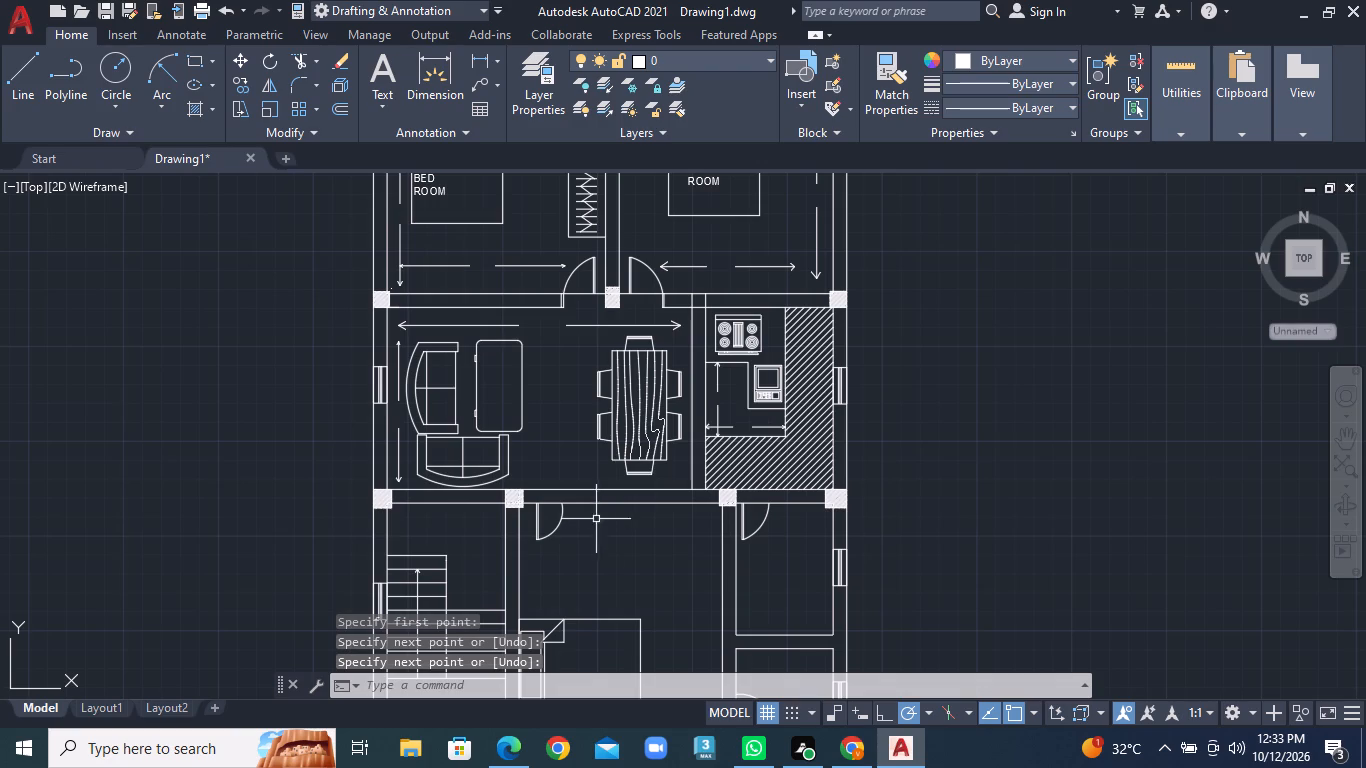
middle_click_drag(631, 586, 573, 324)
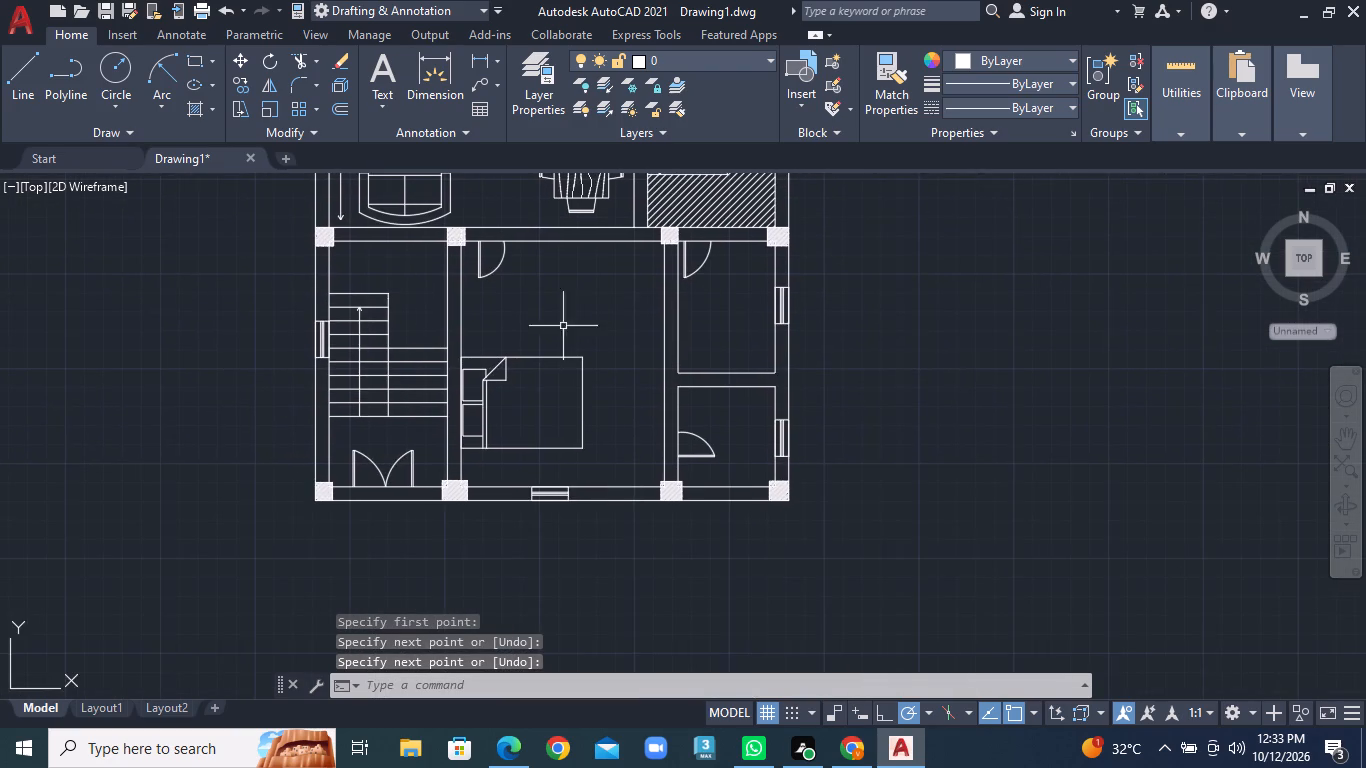
scroll(564, 384, "up", 1)
middle_click_drag(564, 410, 691, 472)
middle_click(694, 468)
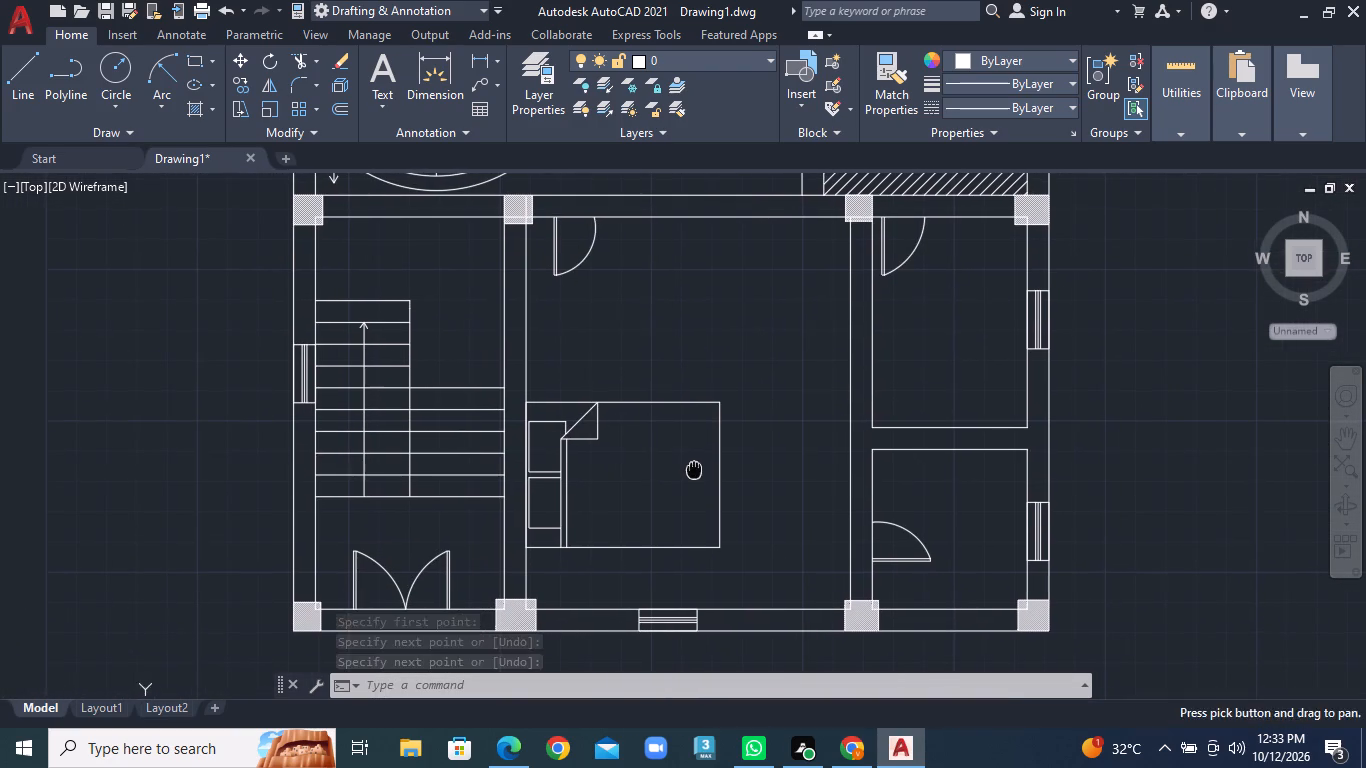
left_click(17, 54)
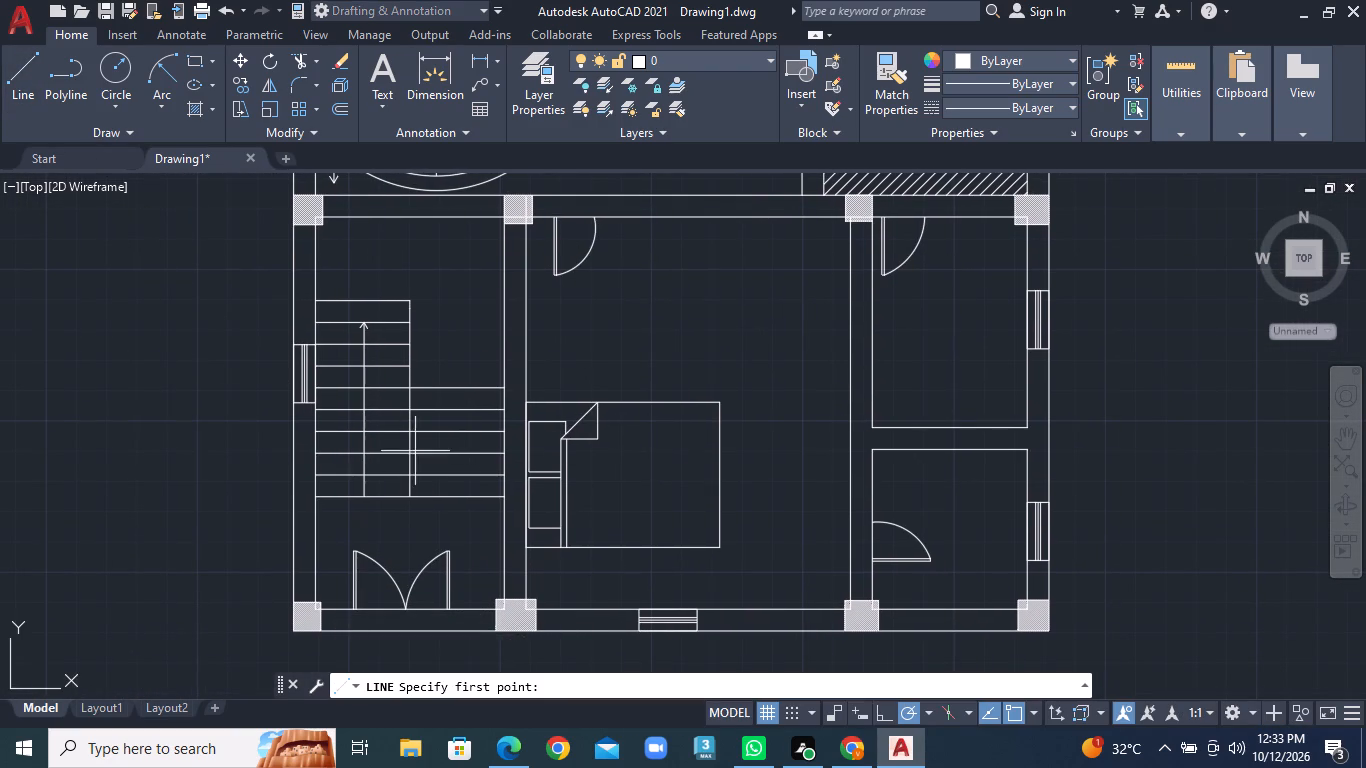
left_click(542, 586)
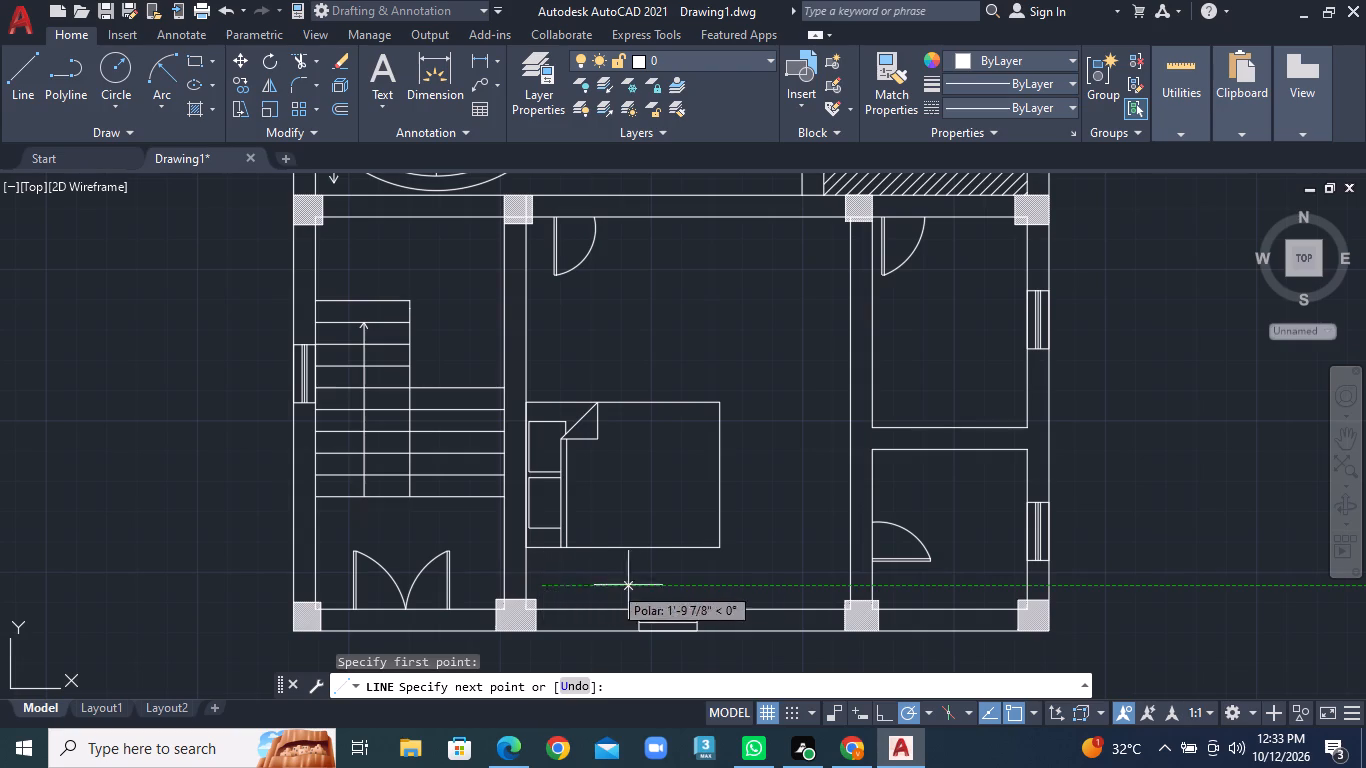
left_click(659, 583)
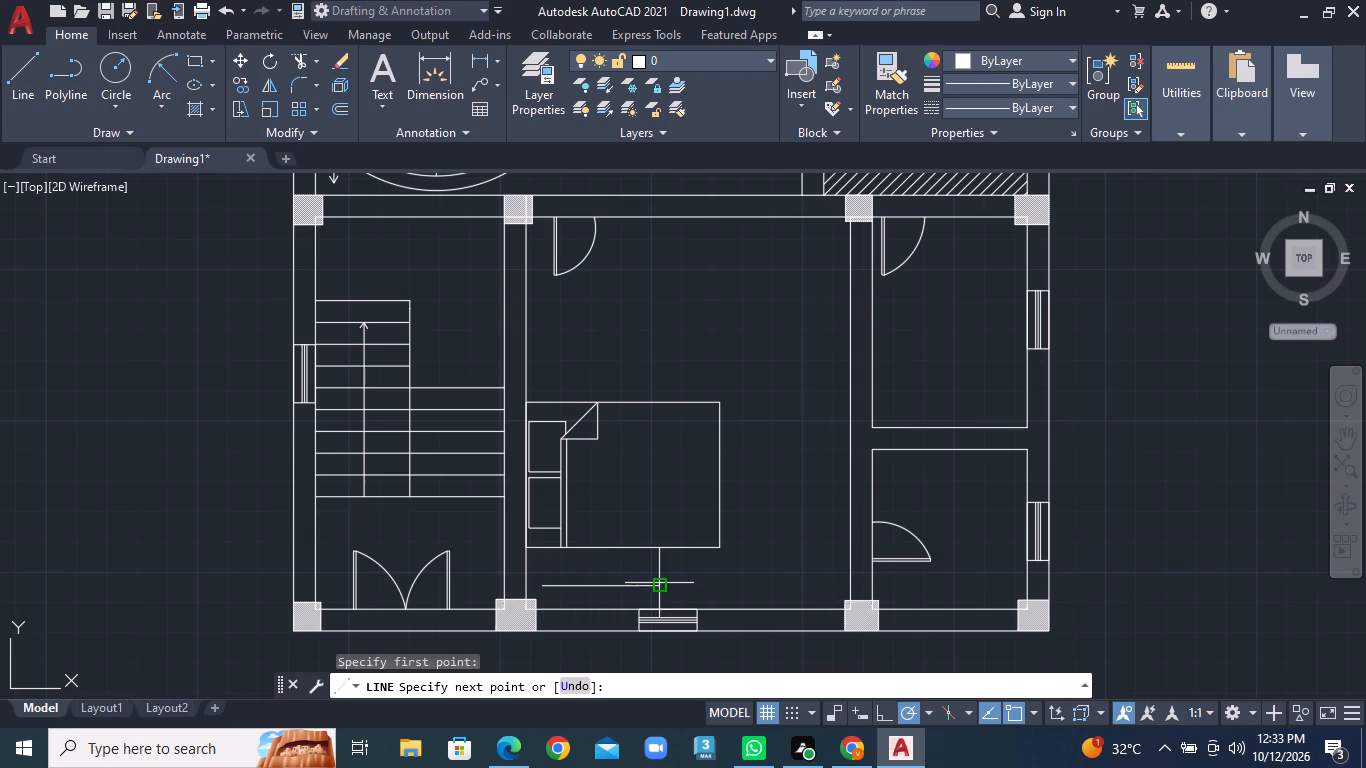
right_click(659, 583)
left_click(706, 362)
Draw the second horizontal dimension line segment below the bed, aligned with the first, running from beyond the window to near the bathroom-side wall.
right_click(748, 551)
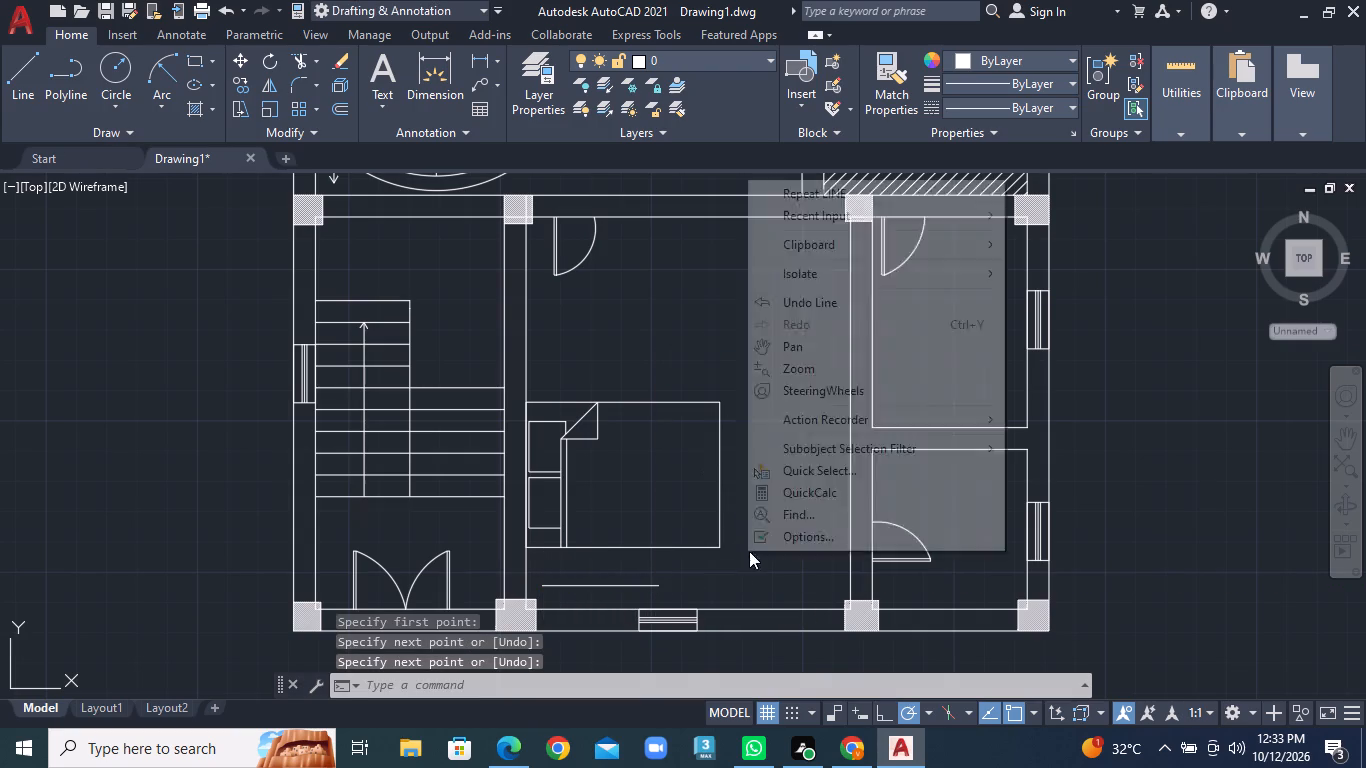
left_click(794, 194)
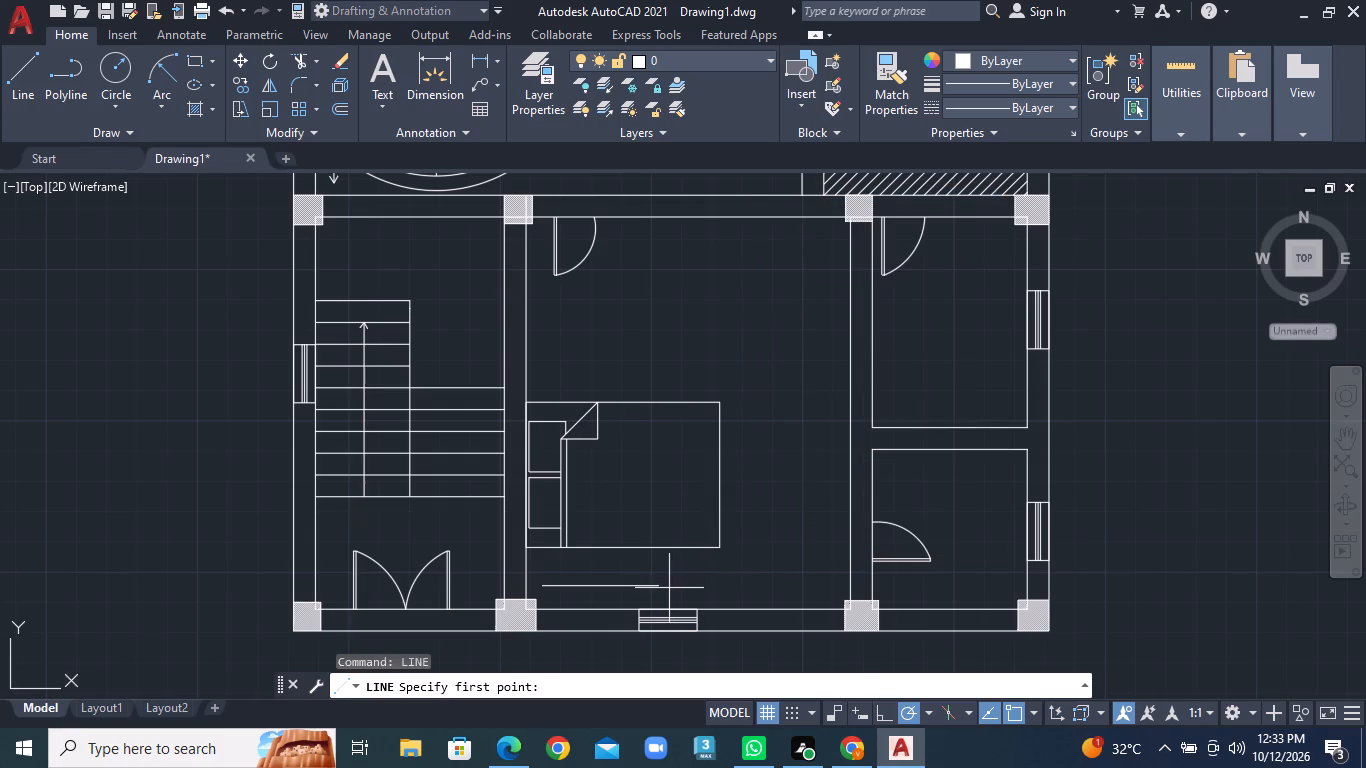
left_click(722, 586)
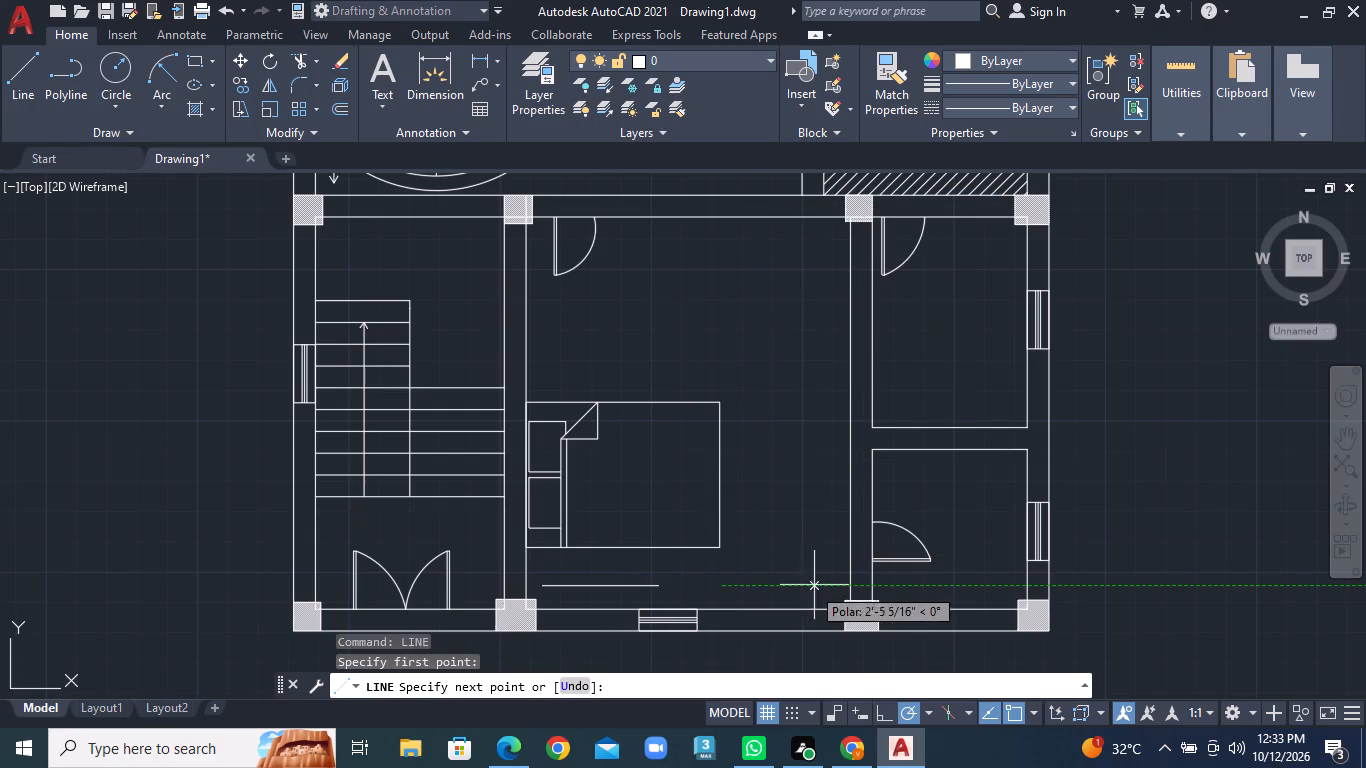
left_click(840, 585)
right_click(840, 585)
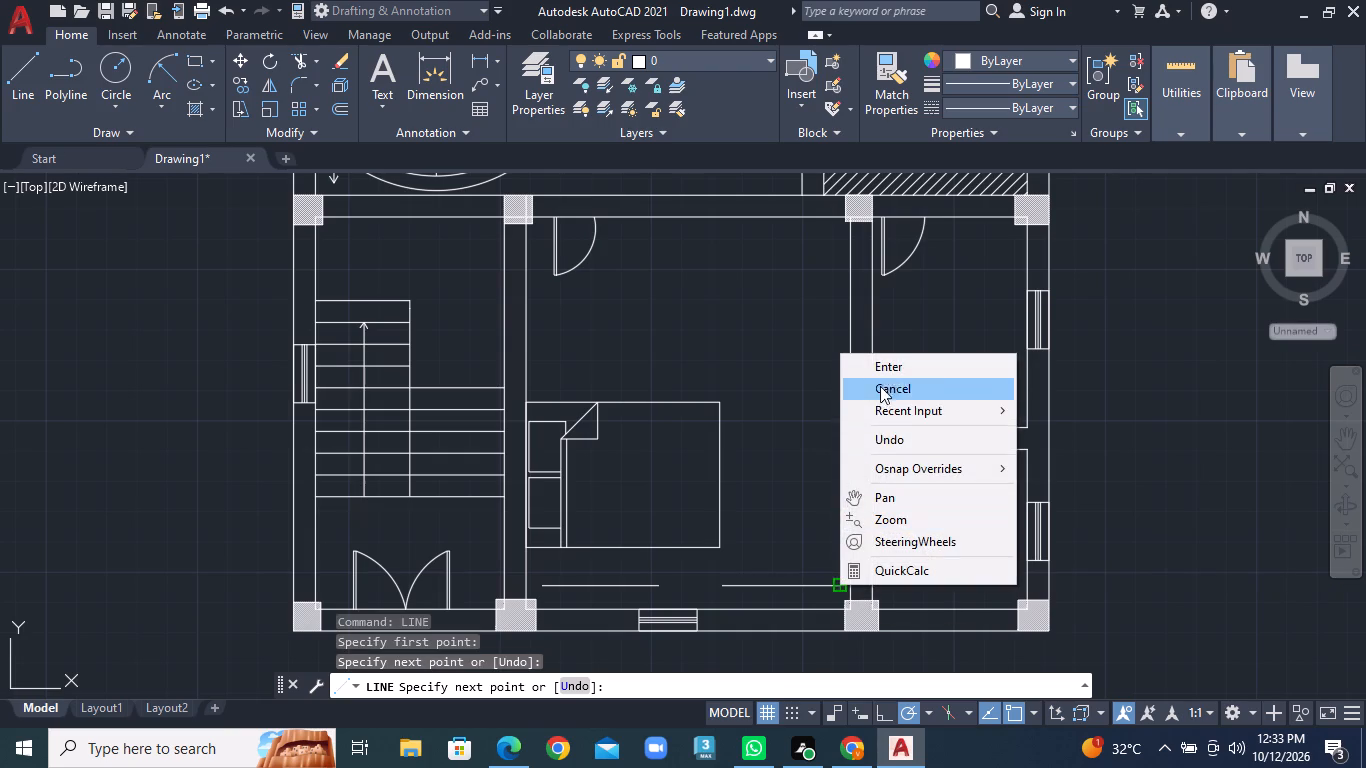
left_click(888, 370)
Draw the upper vertical dimension line segment in the lower bedroom, from near the top wall down to just above bed level.
left_click(9, 82)
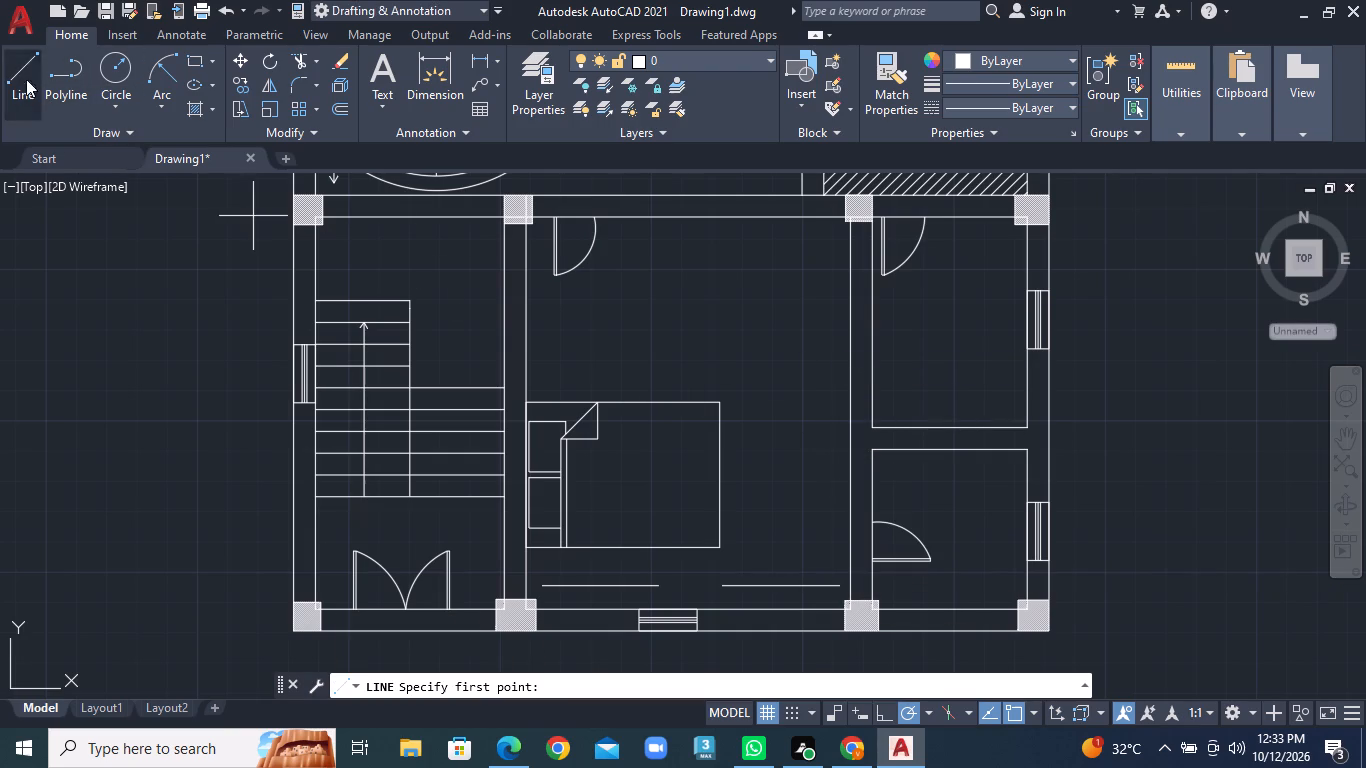
left_click(783, 239)
left_click(788, 380)
right_click(788, 380)
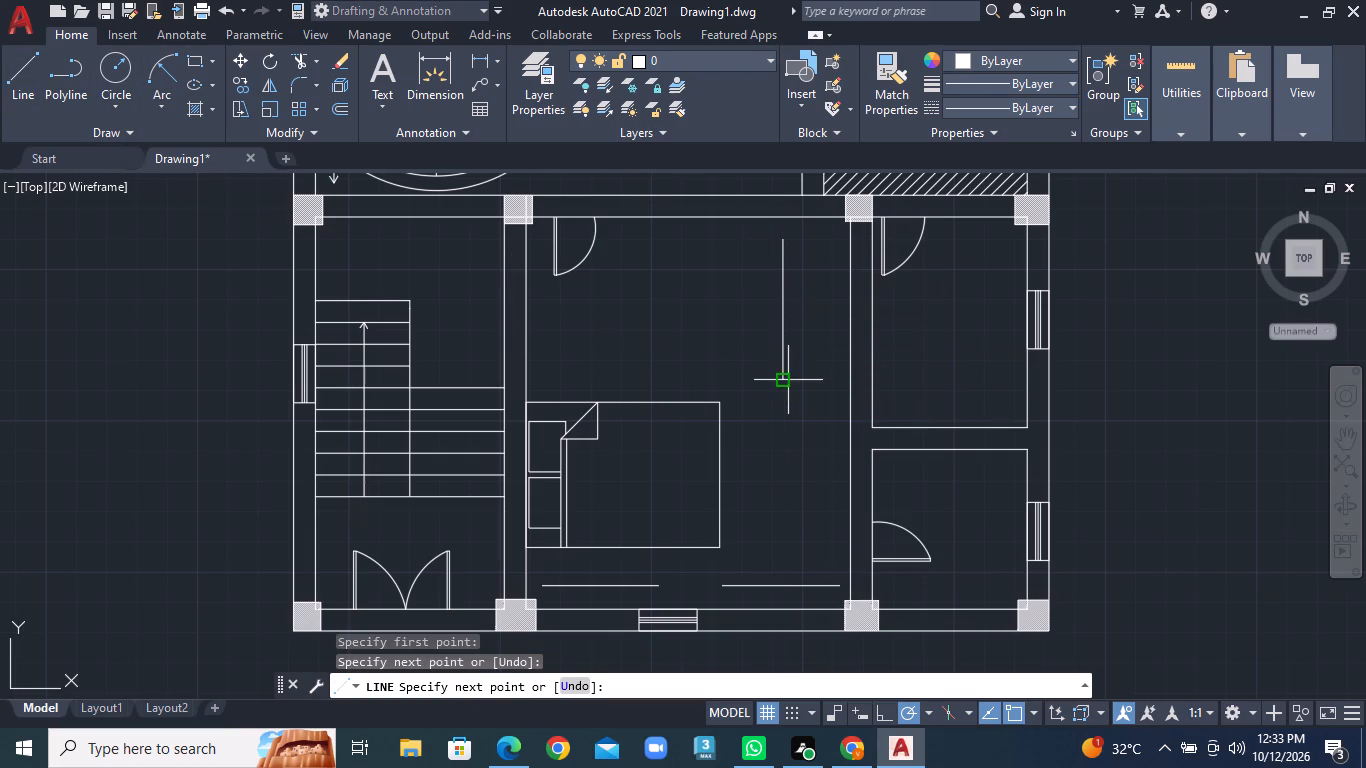
left_click(804, 387)
Draw the lower vertical dimension line segment about 4'-8" long beside the bed, aligned below the upper segment with a gap between them.
right_click(765, 465)
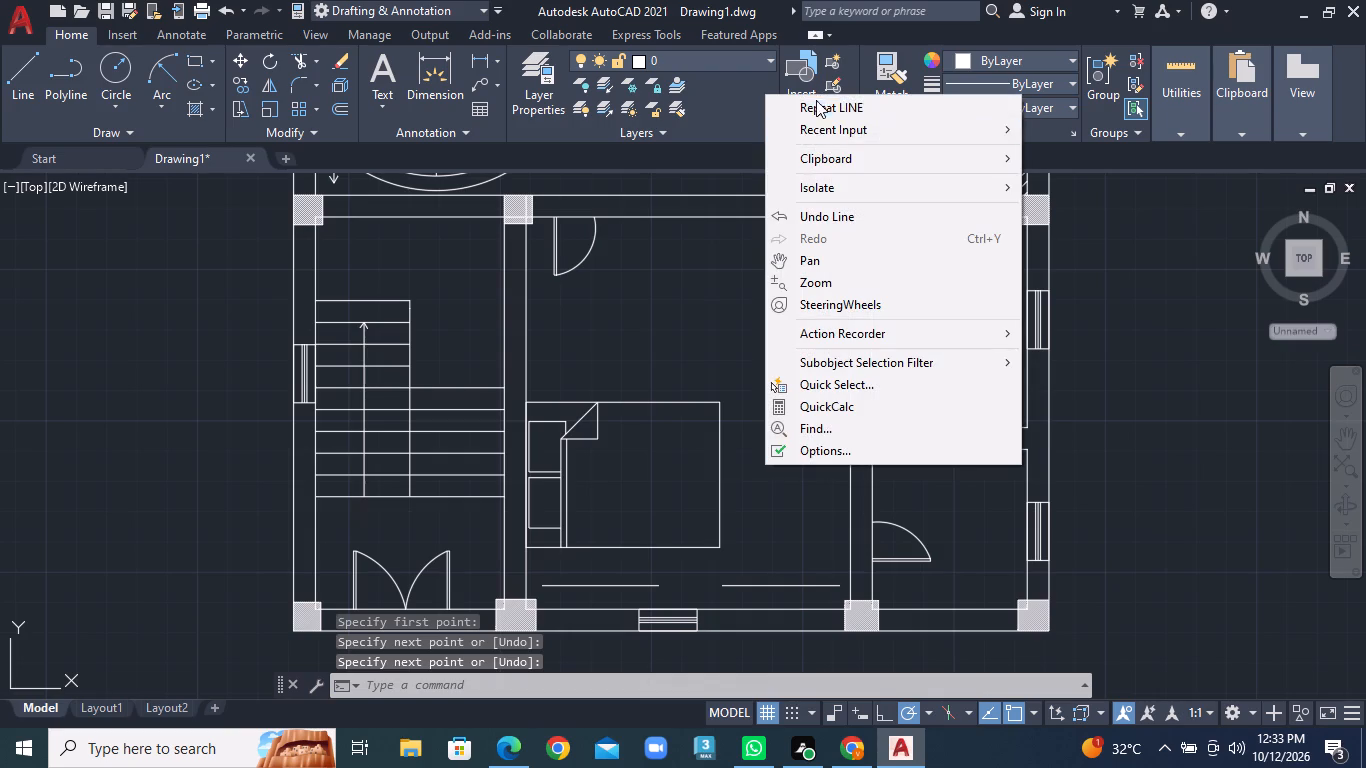
left_click(816, 106)
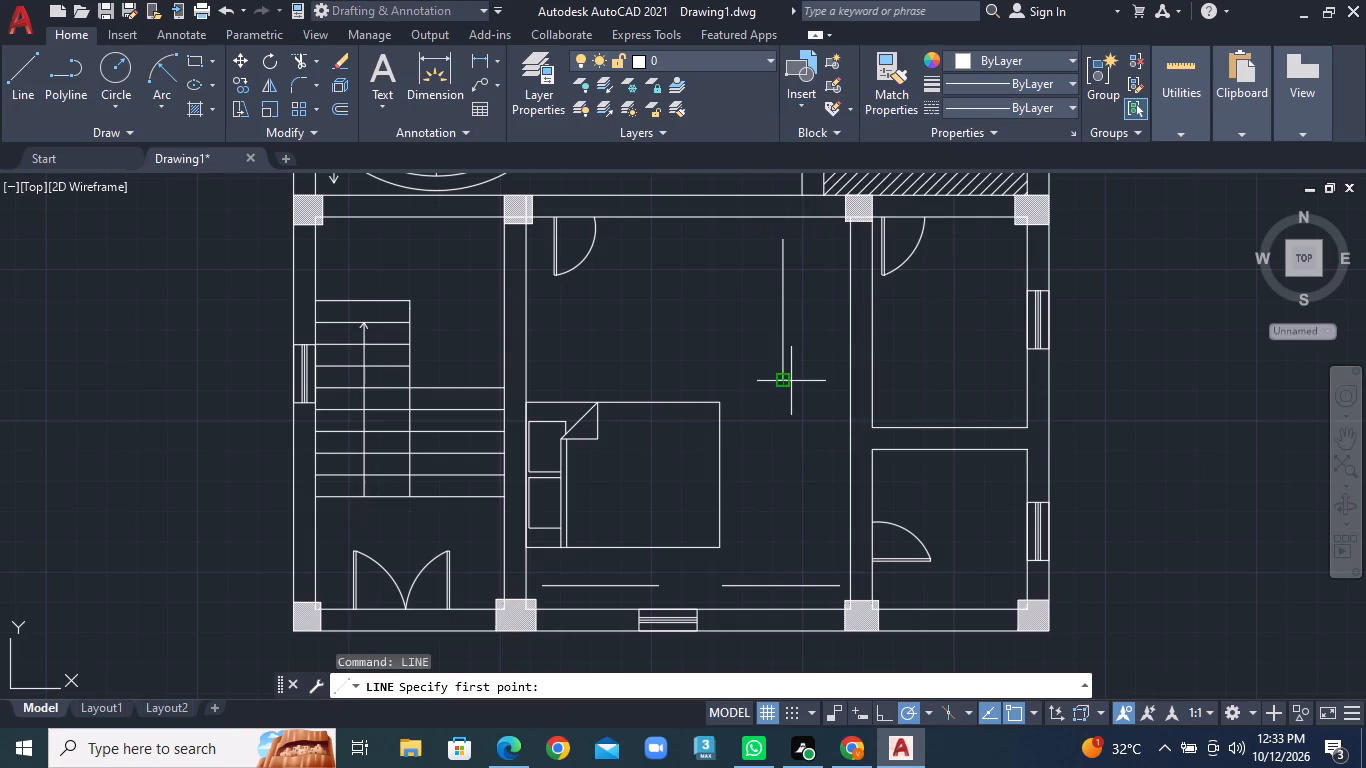
left_click(785, 434)
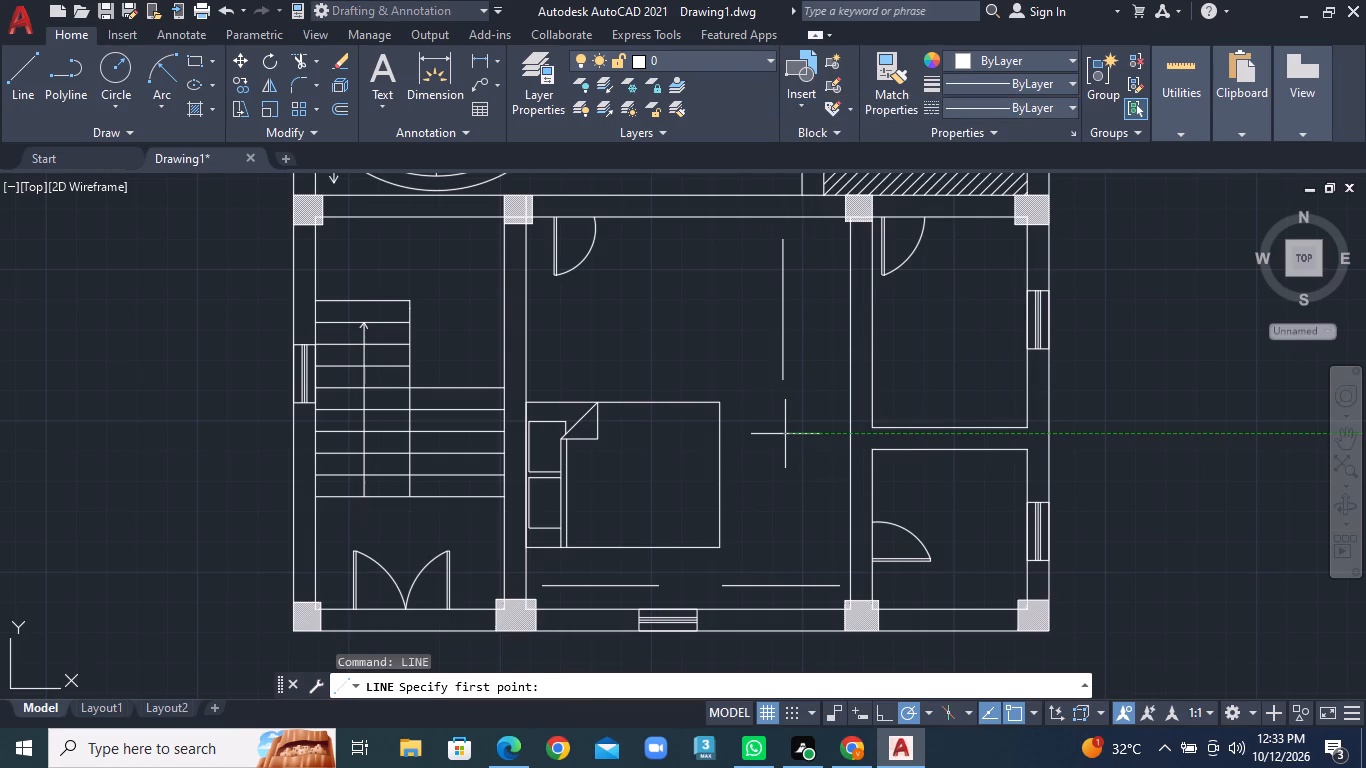
left_click(787, 571)
right_click(787, 571)
left_click(849, 351)
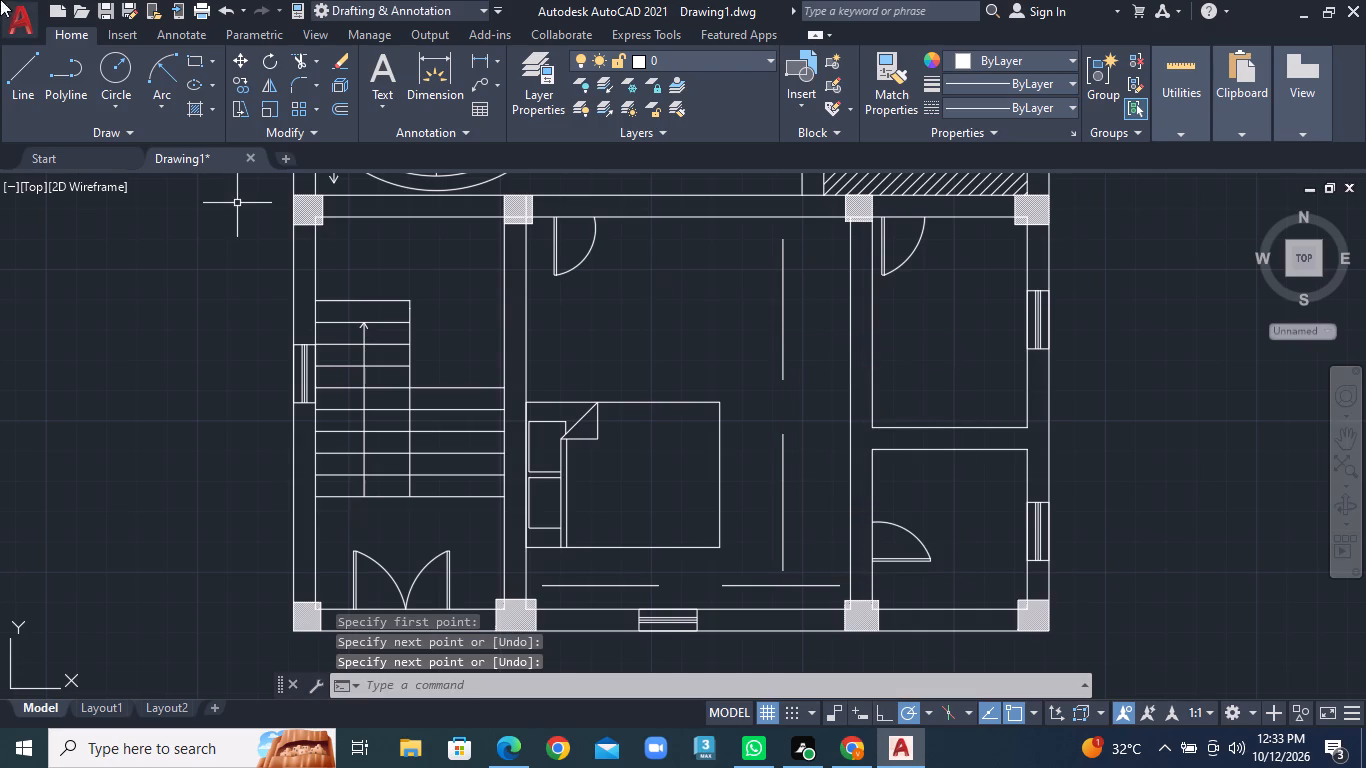
Draw an open two-stroke arrowhead at the upper end of the lower bedroom's vertical dimension line.
left_click(18, 54)
scroll(853, 199, "up", 2)
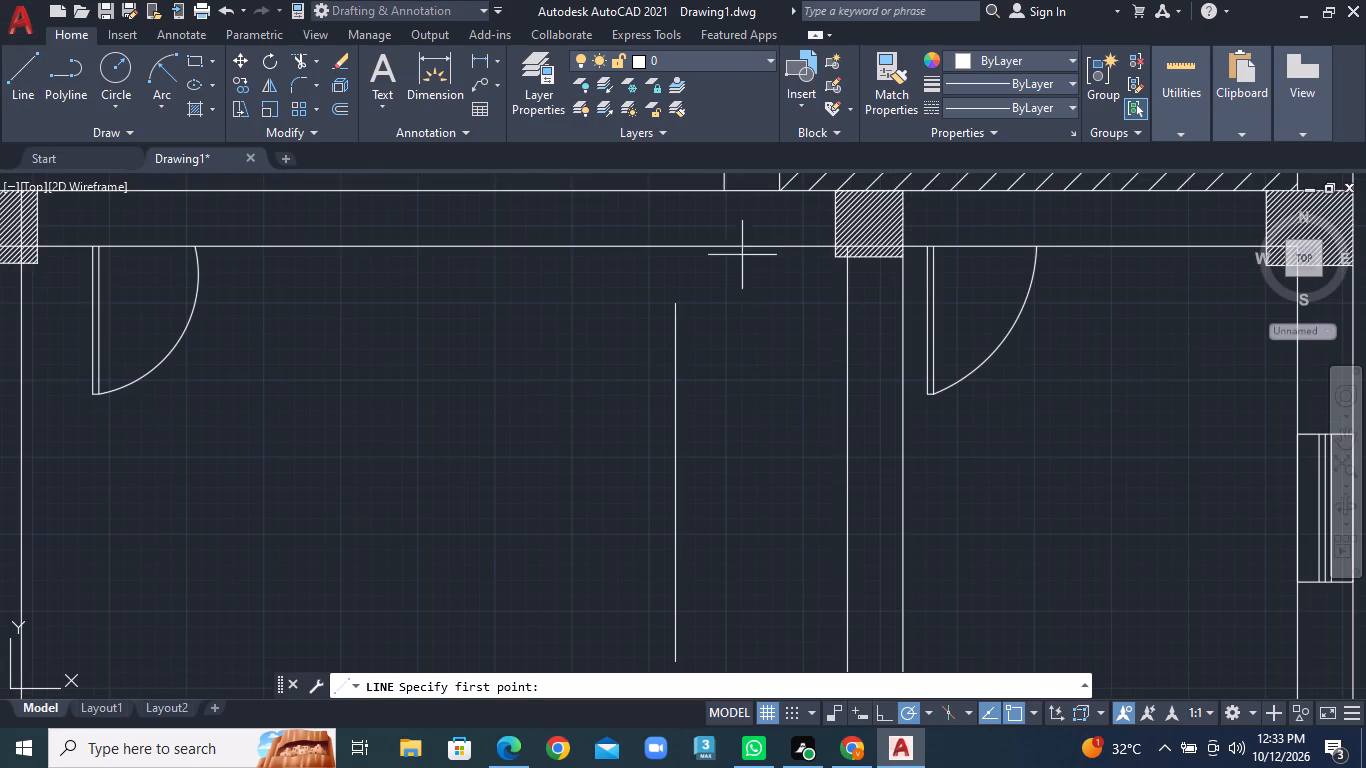
left_click(673, 301)
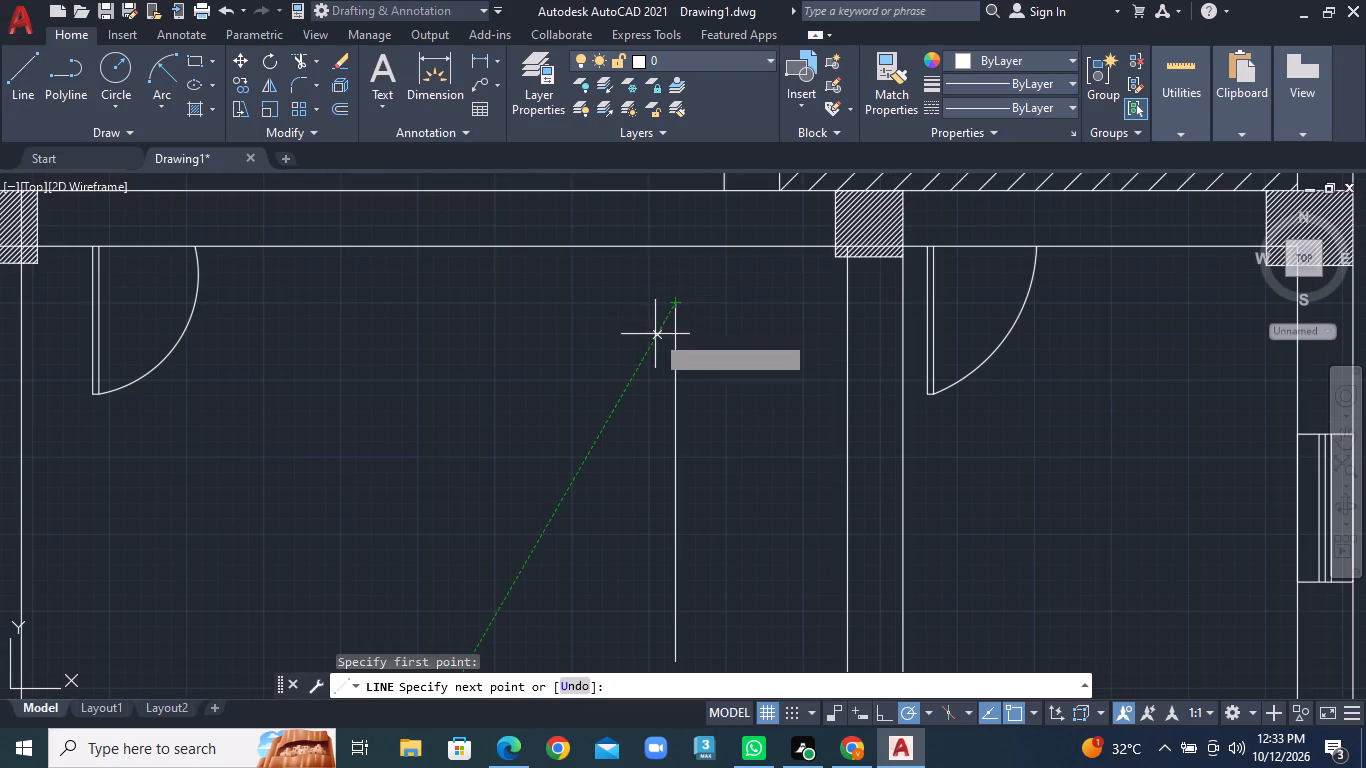
left_click(652, 343)
right_click(652, 343)
left_click(682, 359)
right_click(629, 343)
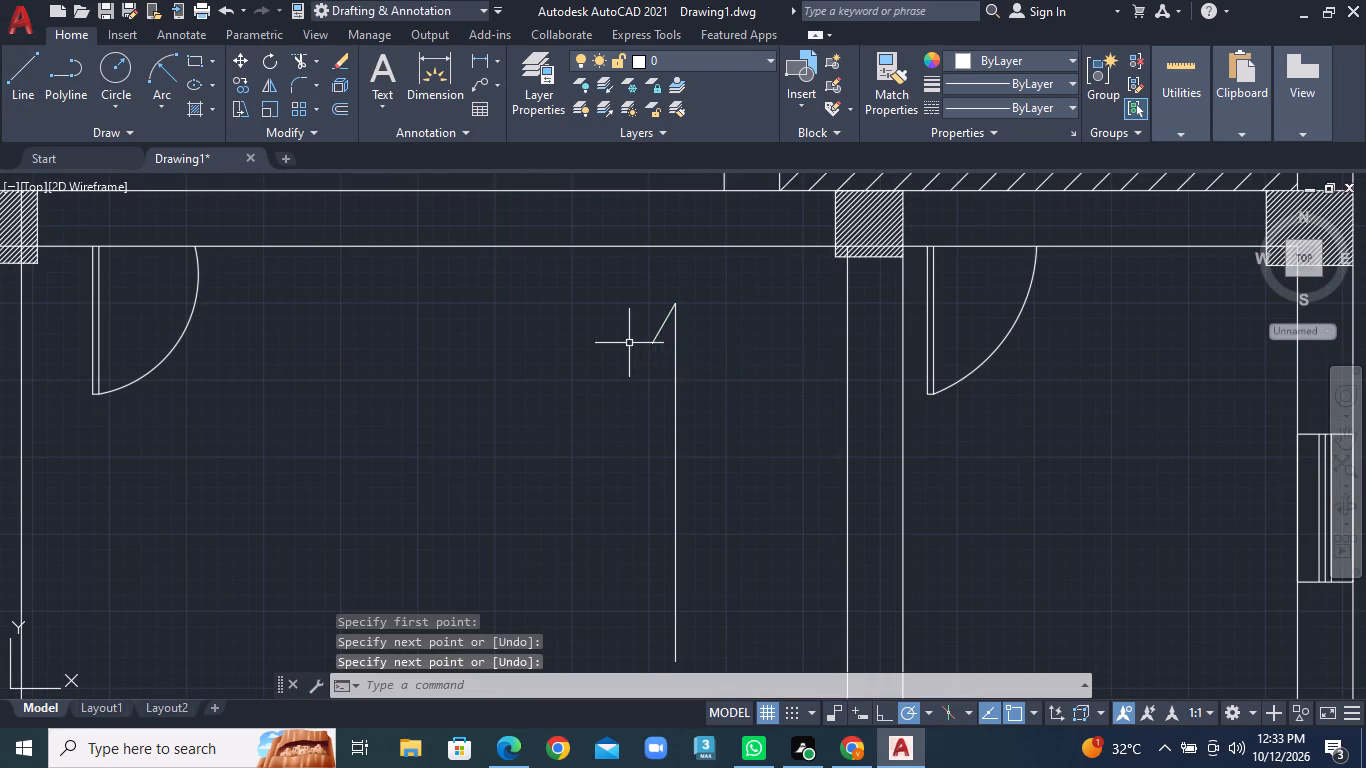
left_click(678, 351)
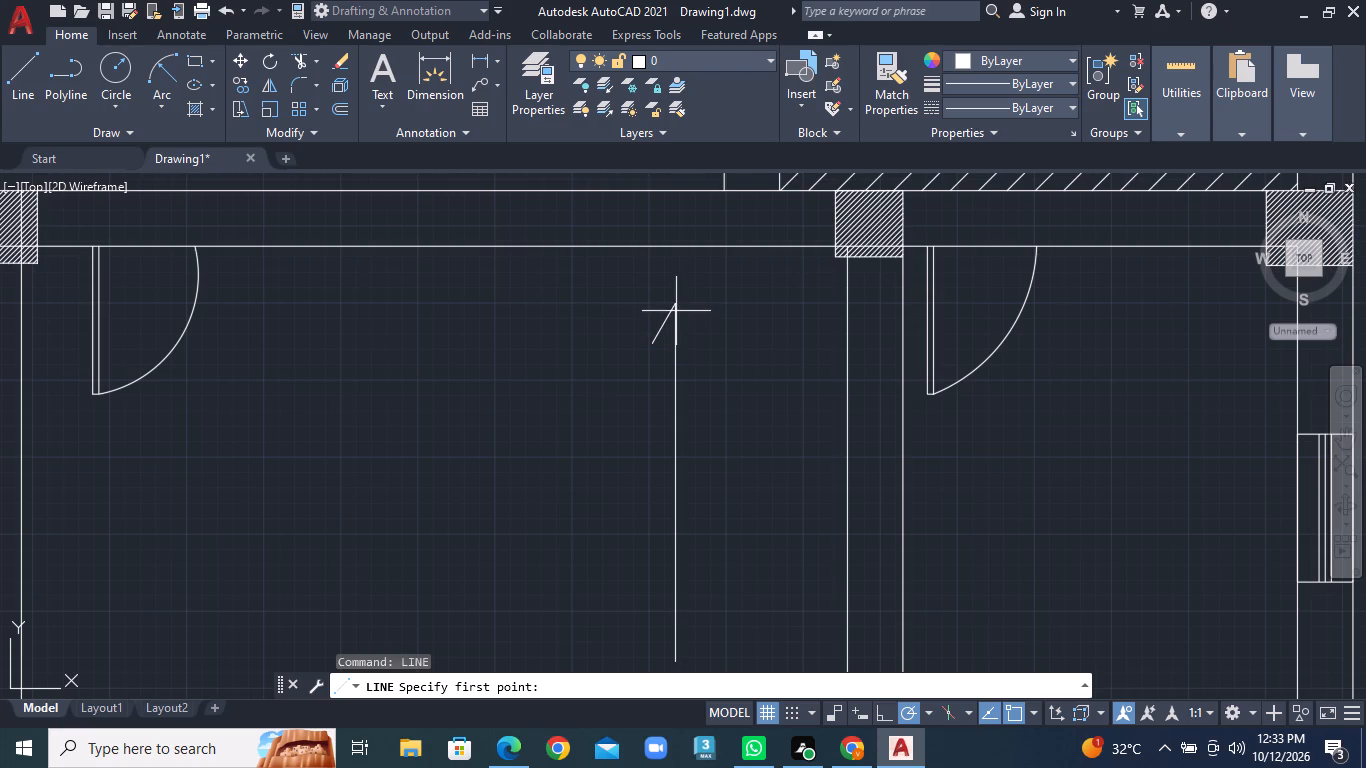
left_click(672, 308)
left_click(702, 347)
right_click(702, 347)
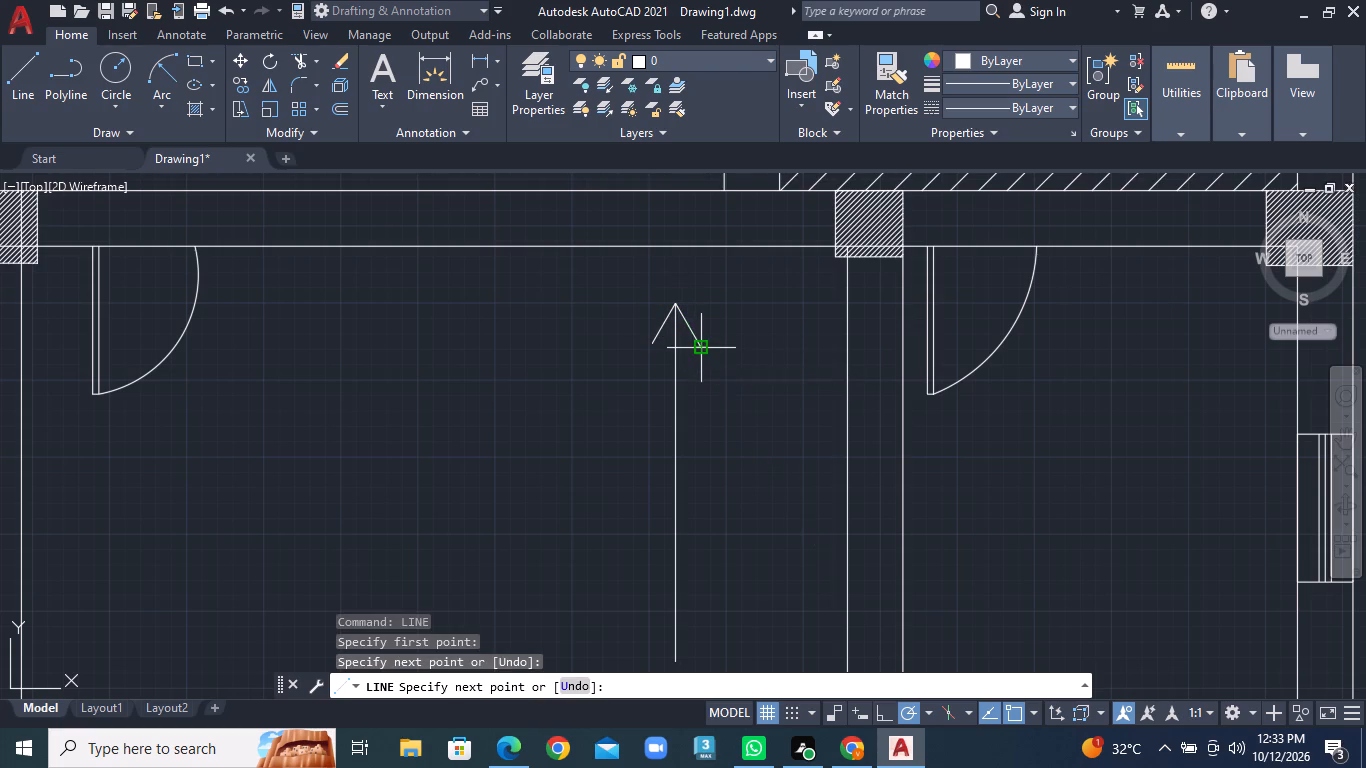
left_click(722, 360)
Draw an open two-stroke arrowhead at the stair-side end of the lower bedroom's horizontal dimension line.
scroll(754, 427, "down", 2)
middle_click_drag(776, 588, 796, 264)
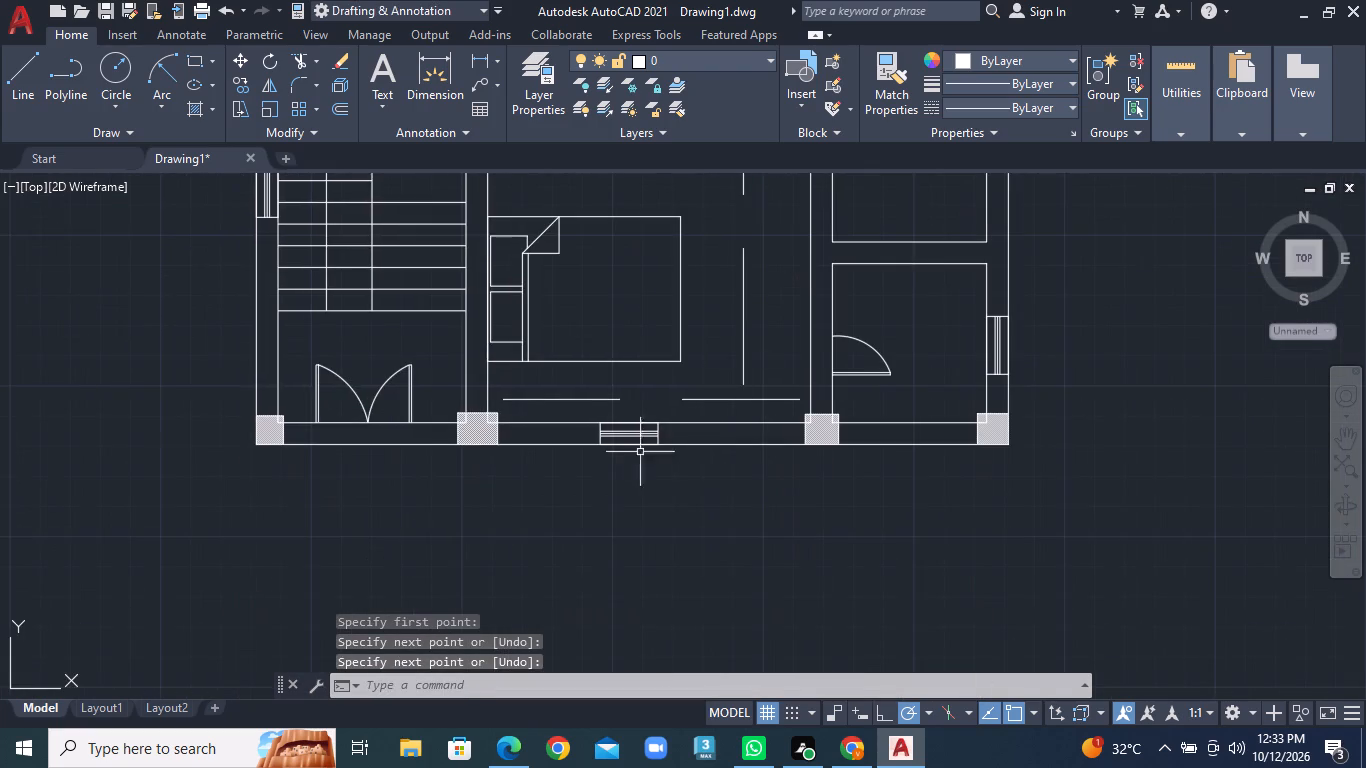
scroll(573, 469, "up", 2)
right_click(347, 254)
left_click(373, 258)
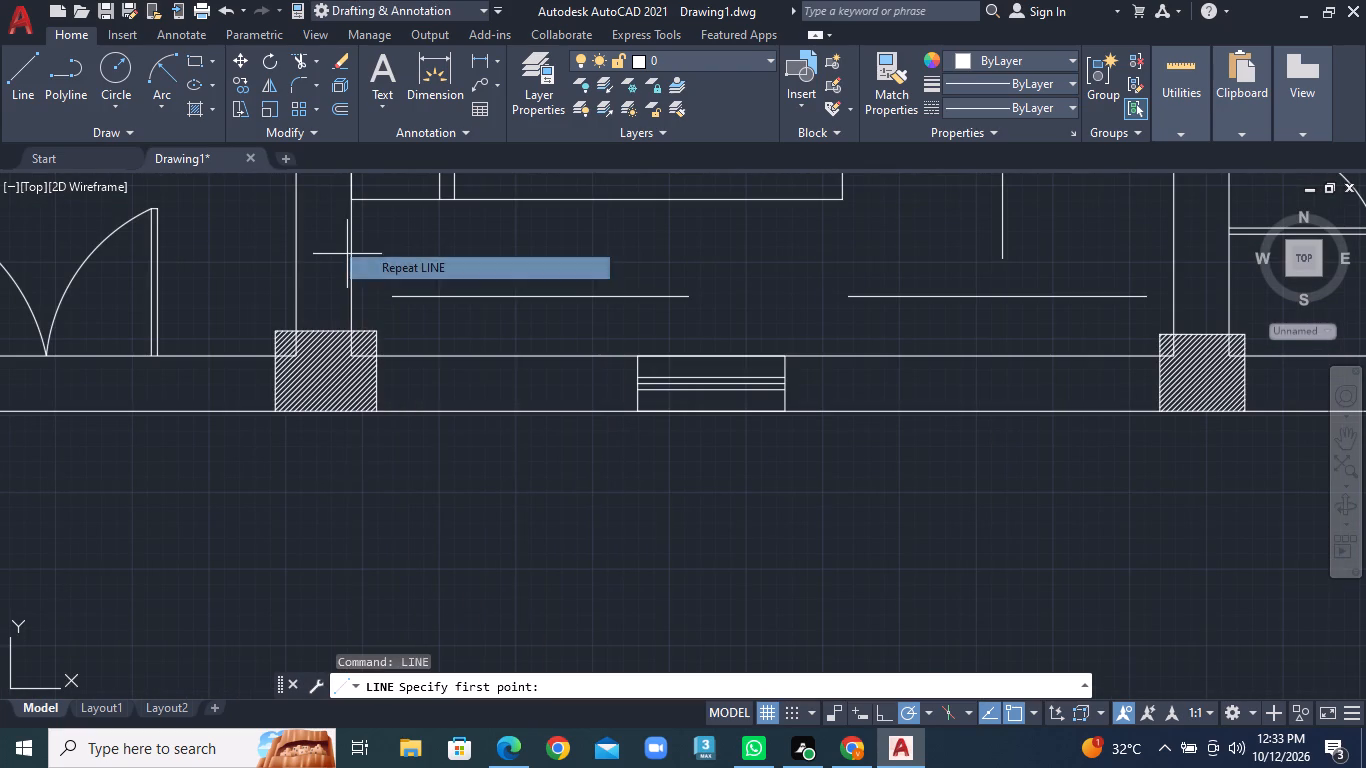
scroll(395, 290, "up", 2)
left_click(423, 272)
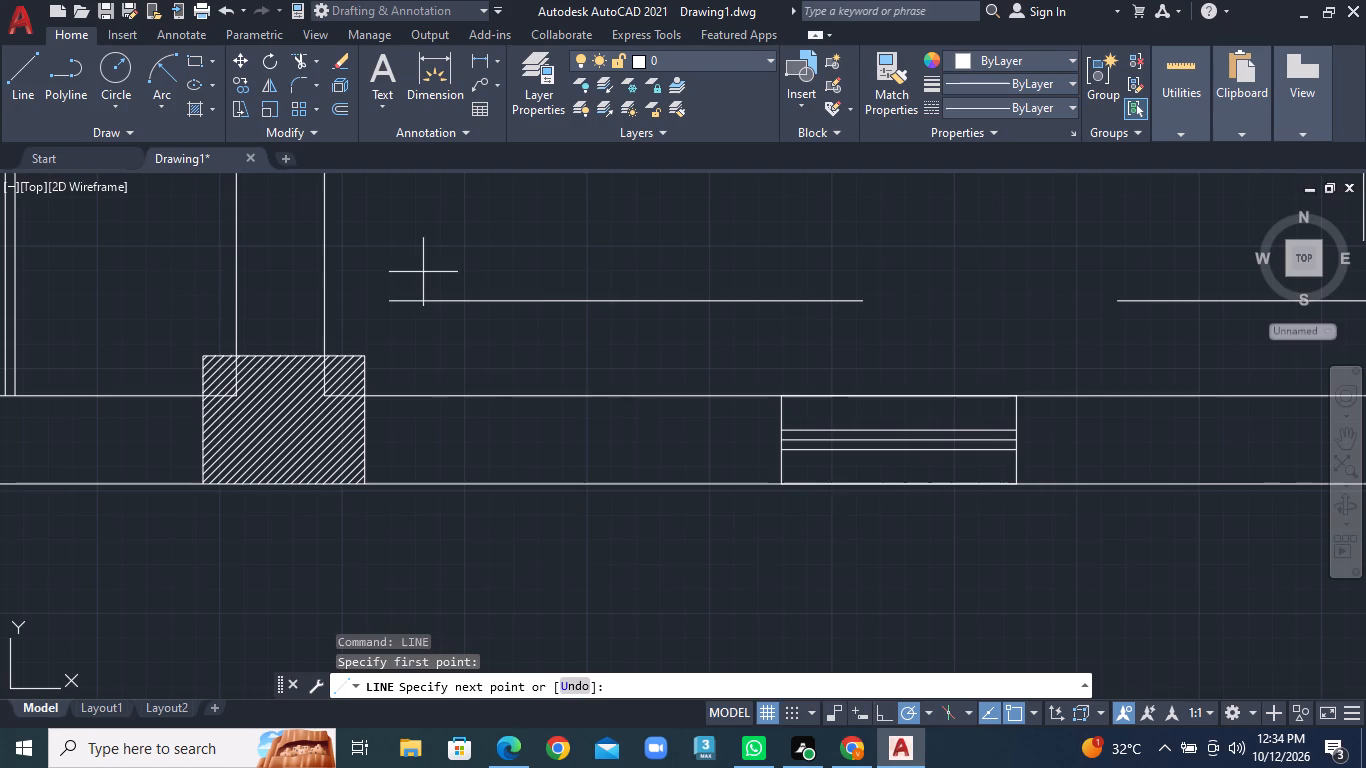
left_click(383, 299)
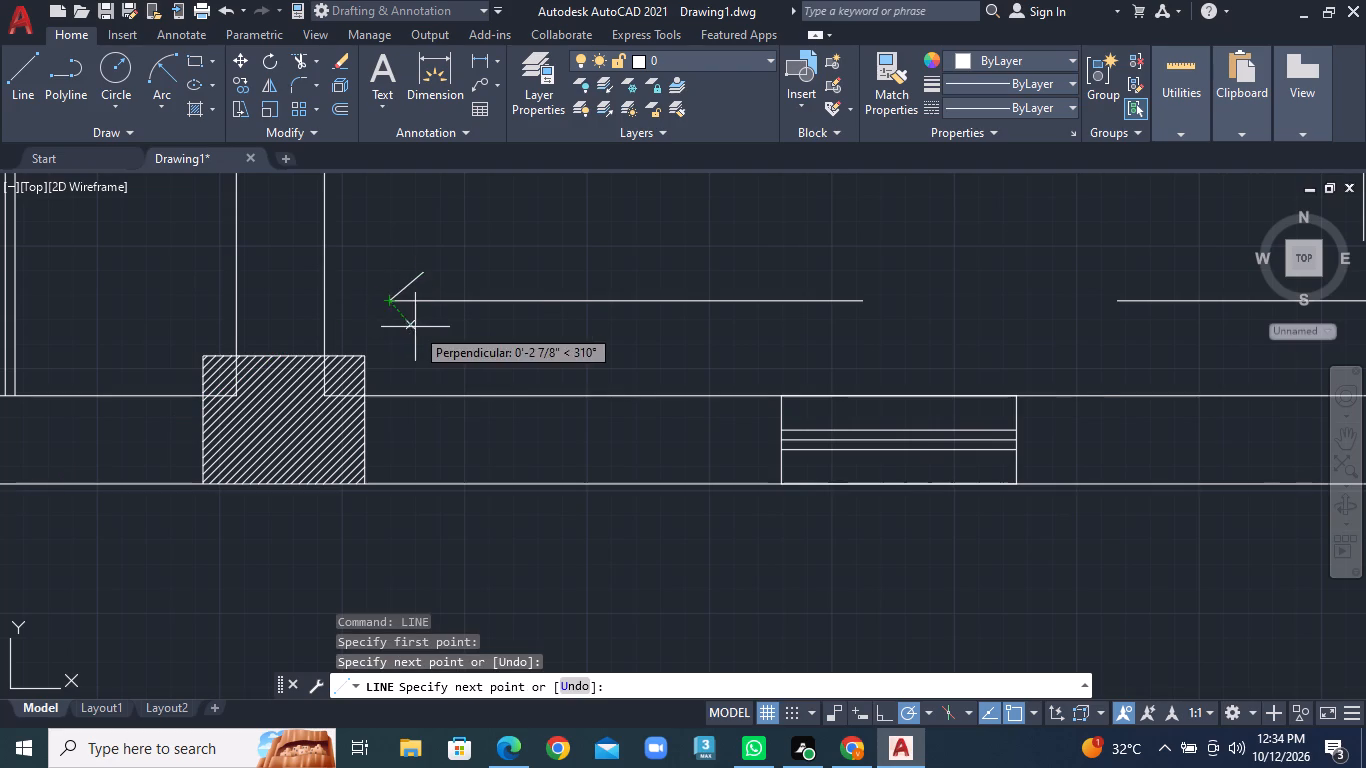
left_click(421, 330)
right_click(421, 330)
left_click(449, 346)
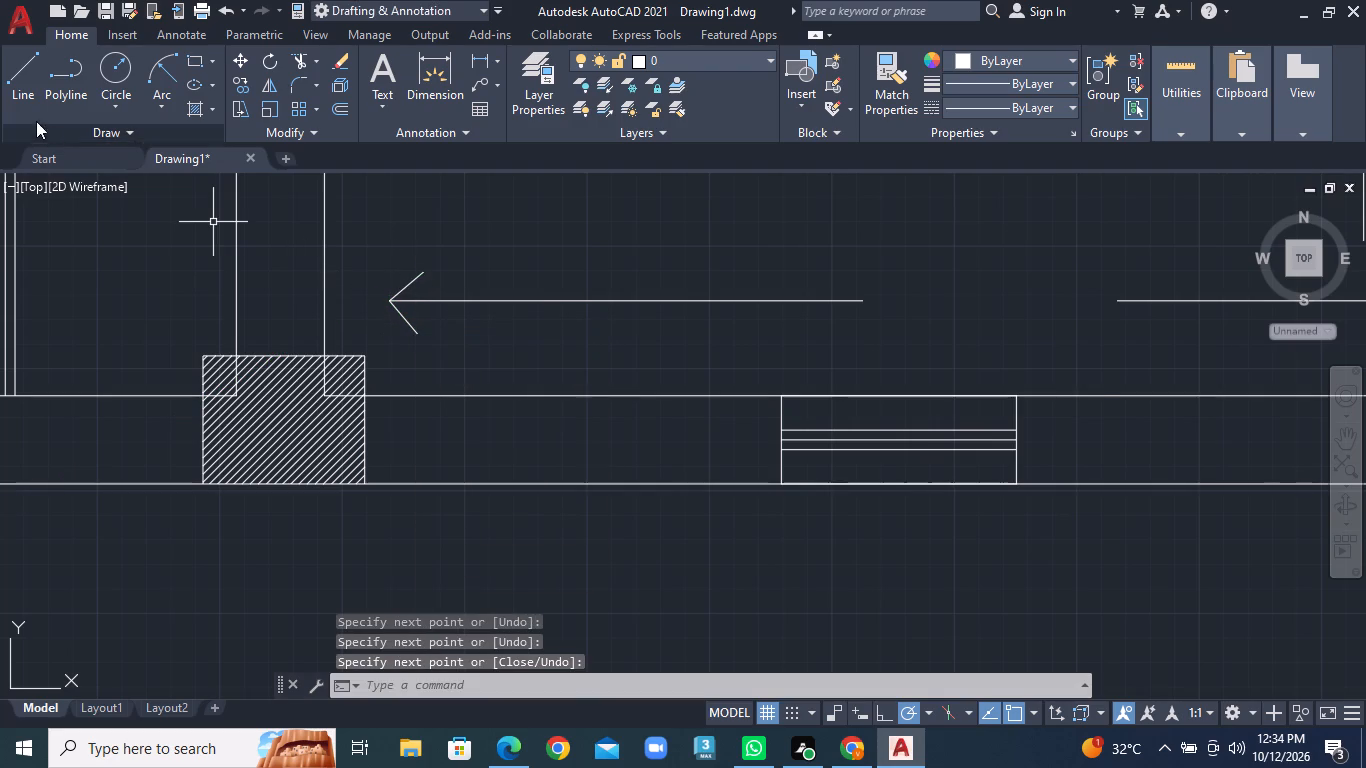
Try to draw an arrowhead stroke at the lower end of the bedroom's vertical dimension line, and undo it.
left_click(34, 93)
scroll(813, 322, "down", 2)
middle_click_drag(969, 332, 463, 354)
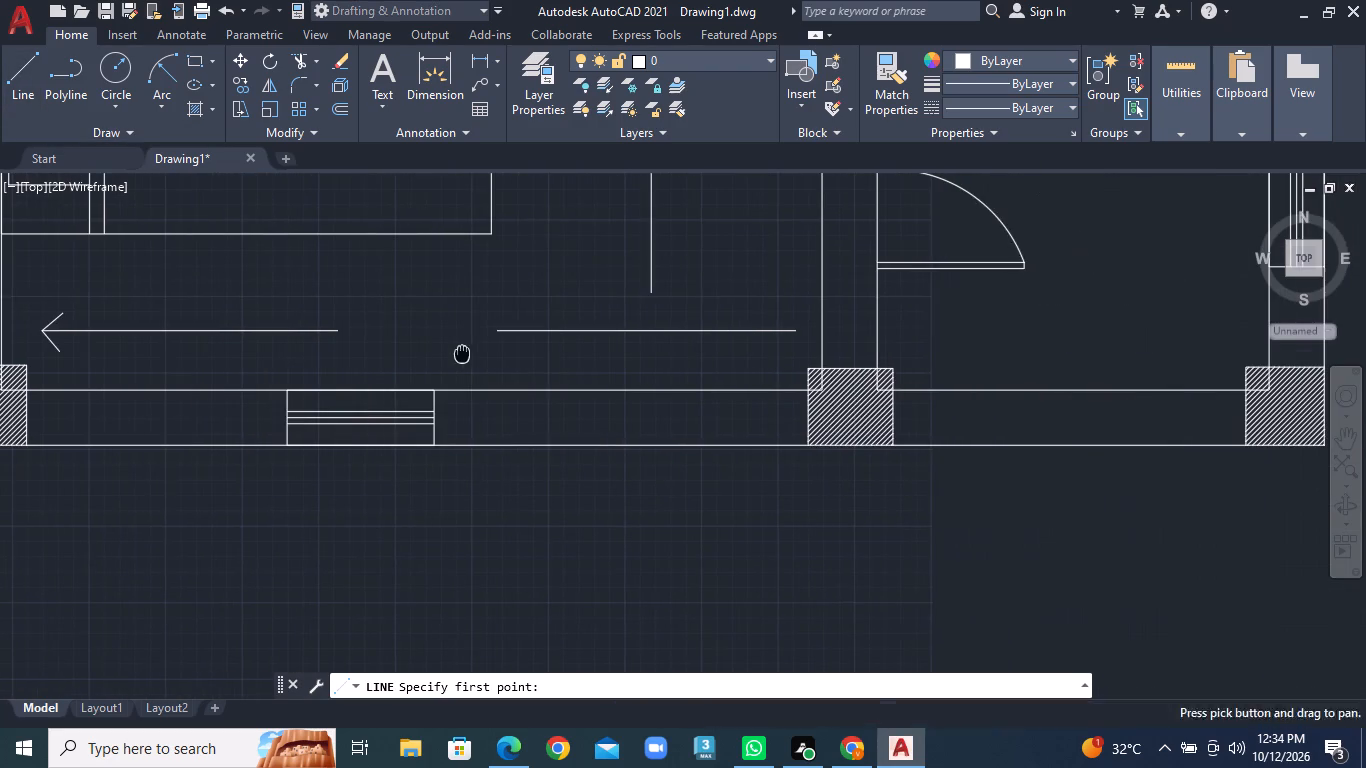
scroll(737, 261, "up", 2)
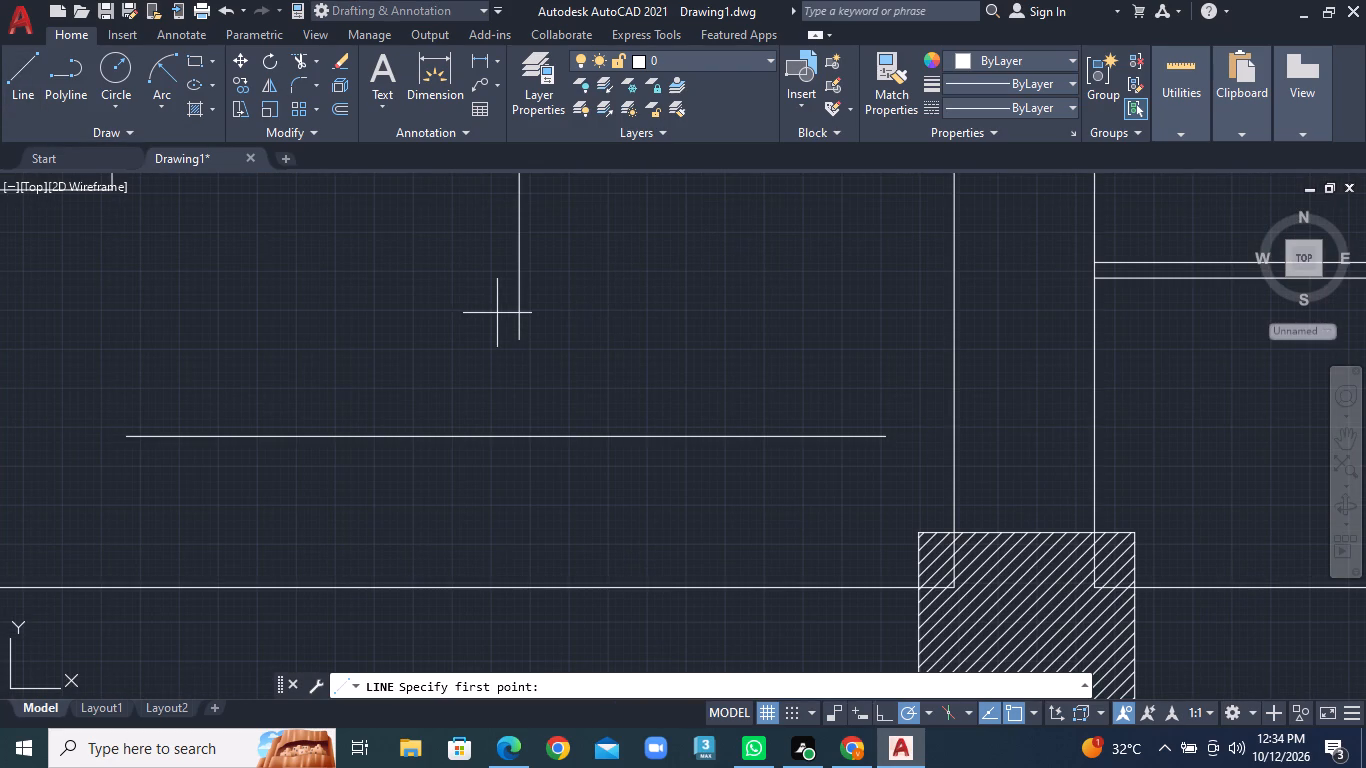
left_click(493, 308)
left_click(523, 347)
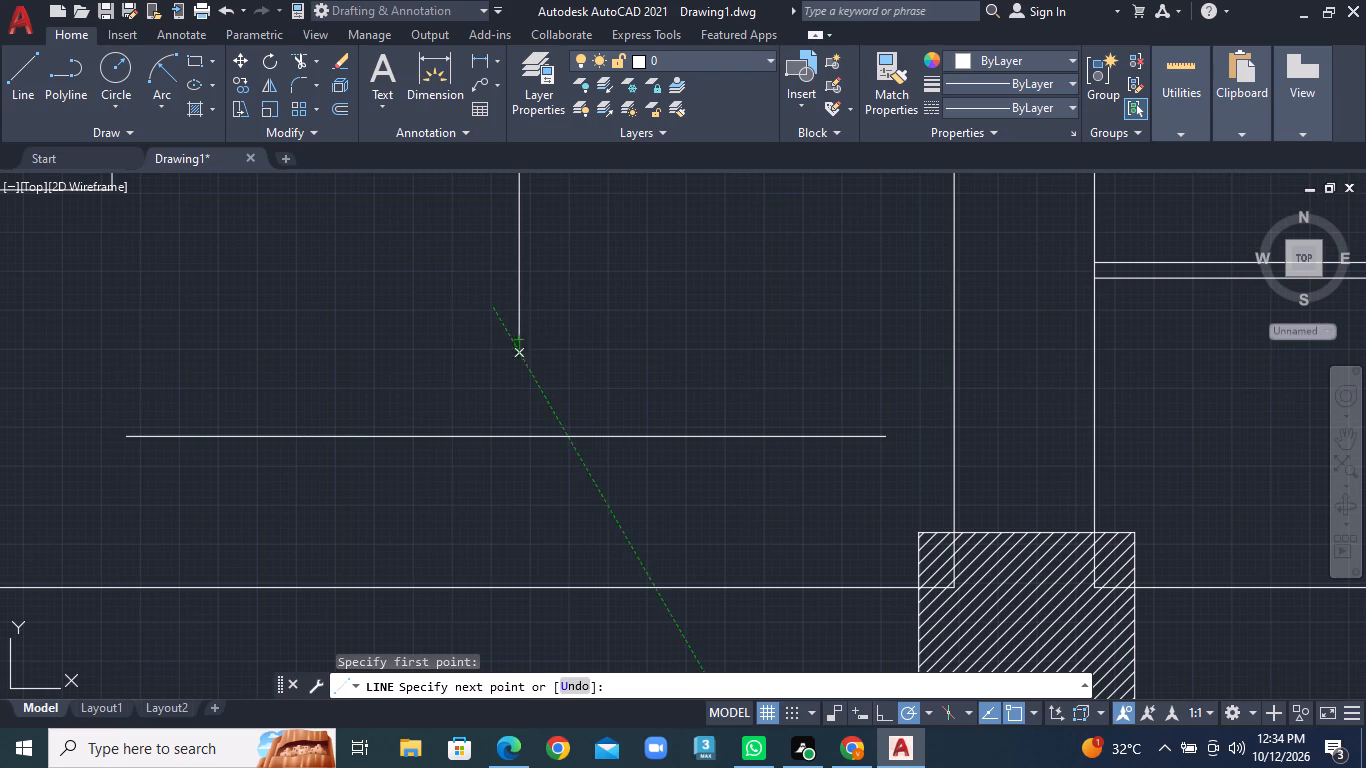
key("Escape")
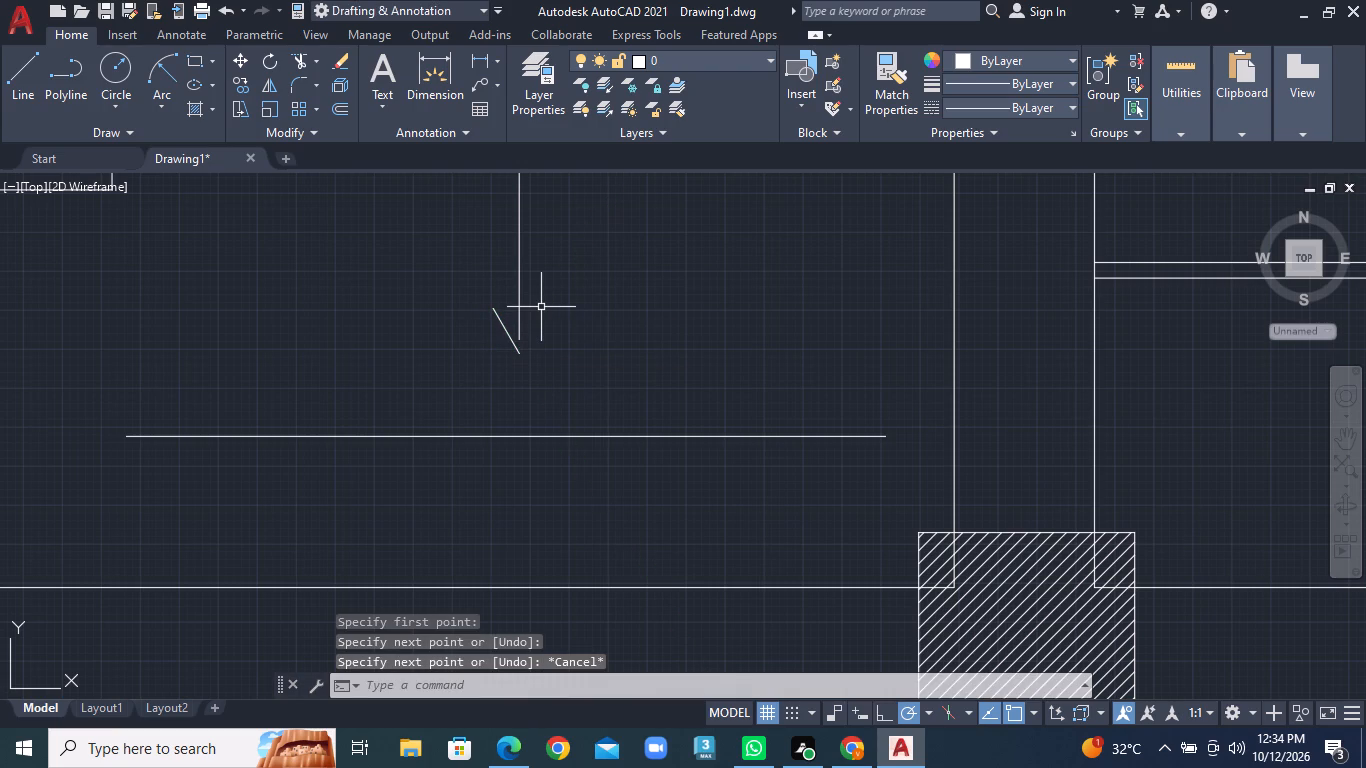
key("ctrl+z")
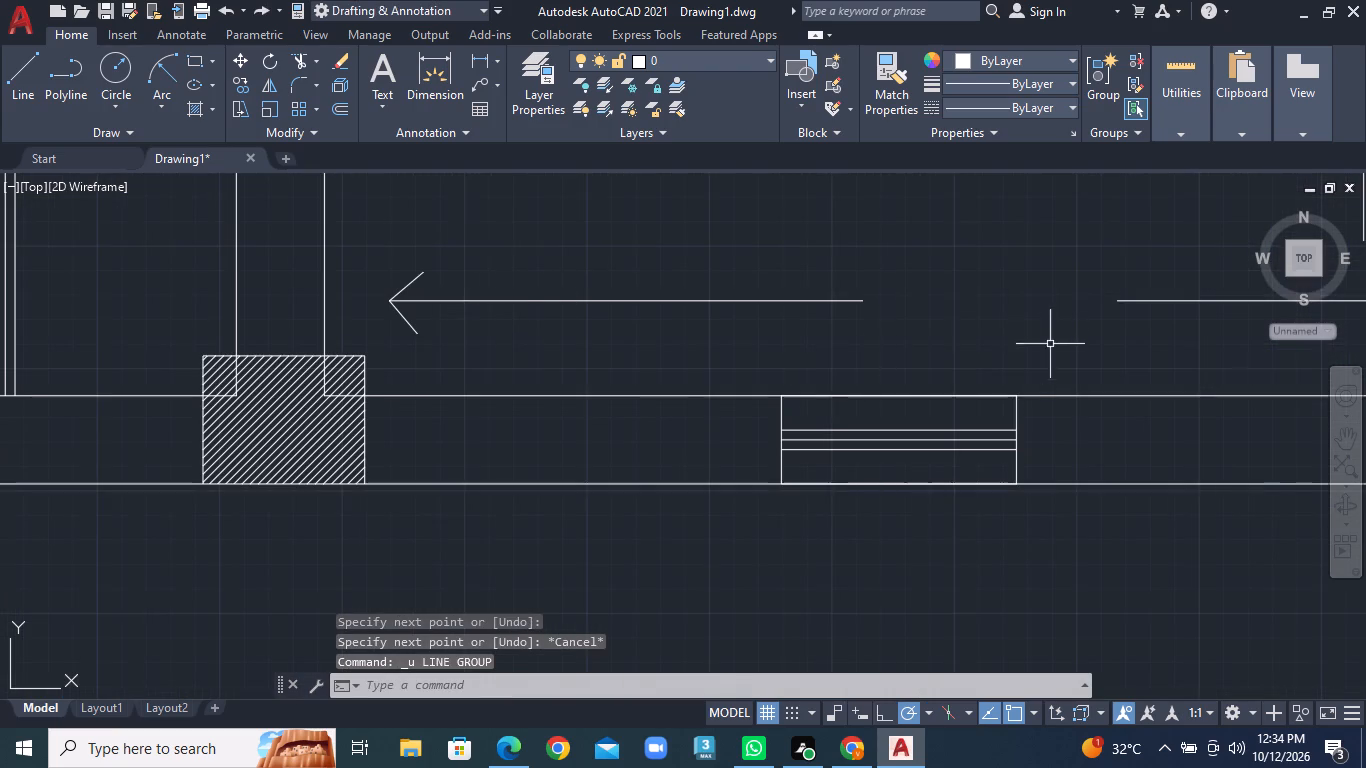
Draw an open two-stroke arrowhead meeting exactly at the lower end of the lower bedroom's vertical dimension line.
scroll(1053, 330, "down", 2)
middle_click_drag(1053, 310, 364, 423)
scroll(491, 360, "up", 1)
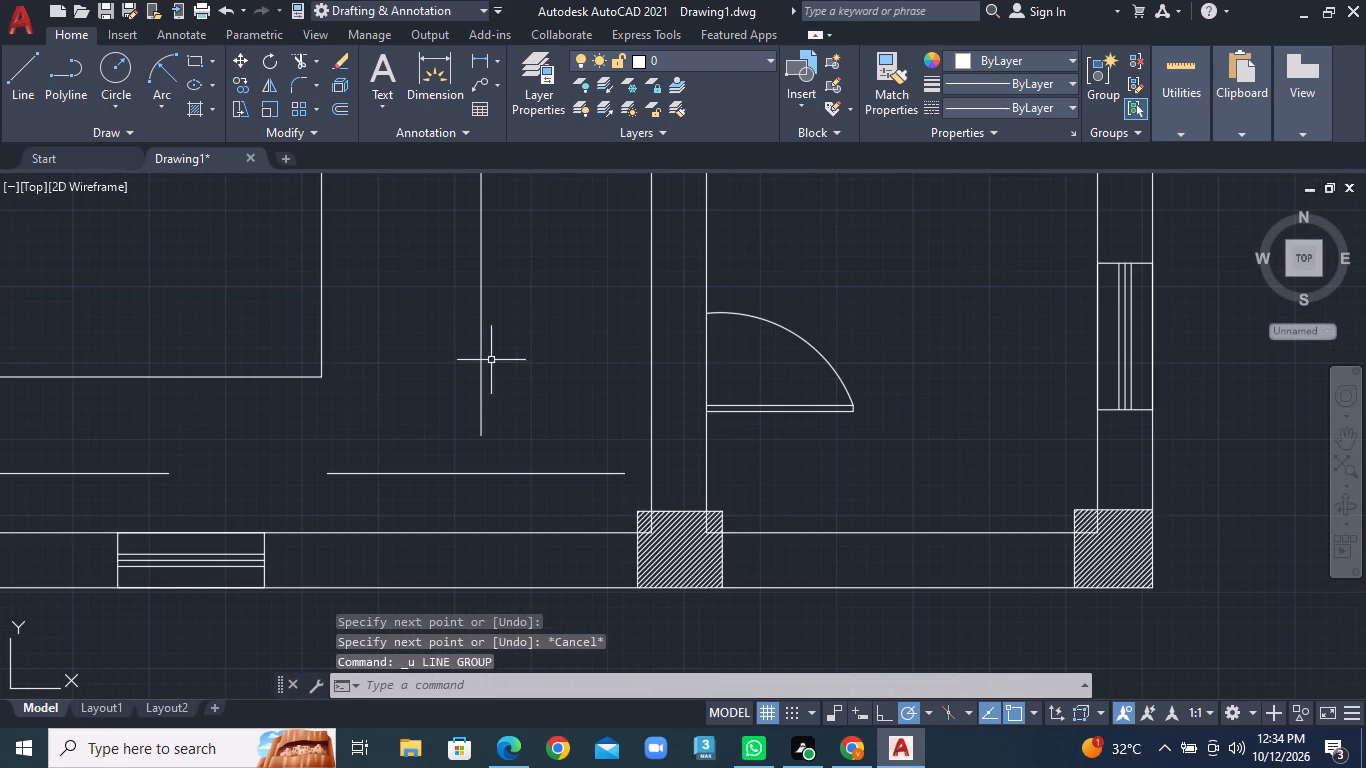
left_click(22, 83)
scroll(505, 484, "up", 1)
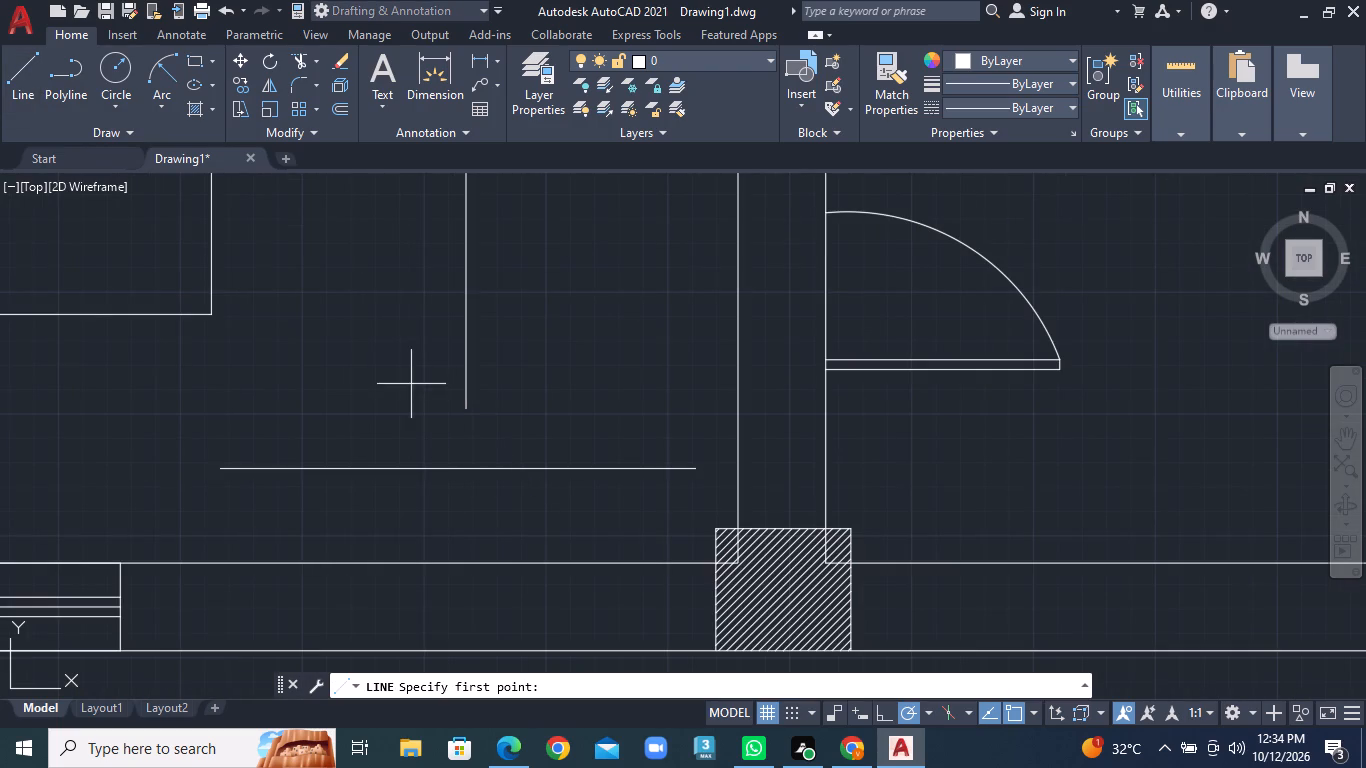
left_click(436, 370)
left_click(469, 409)
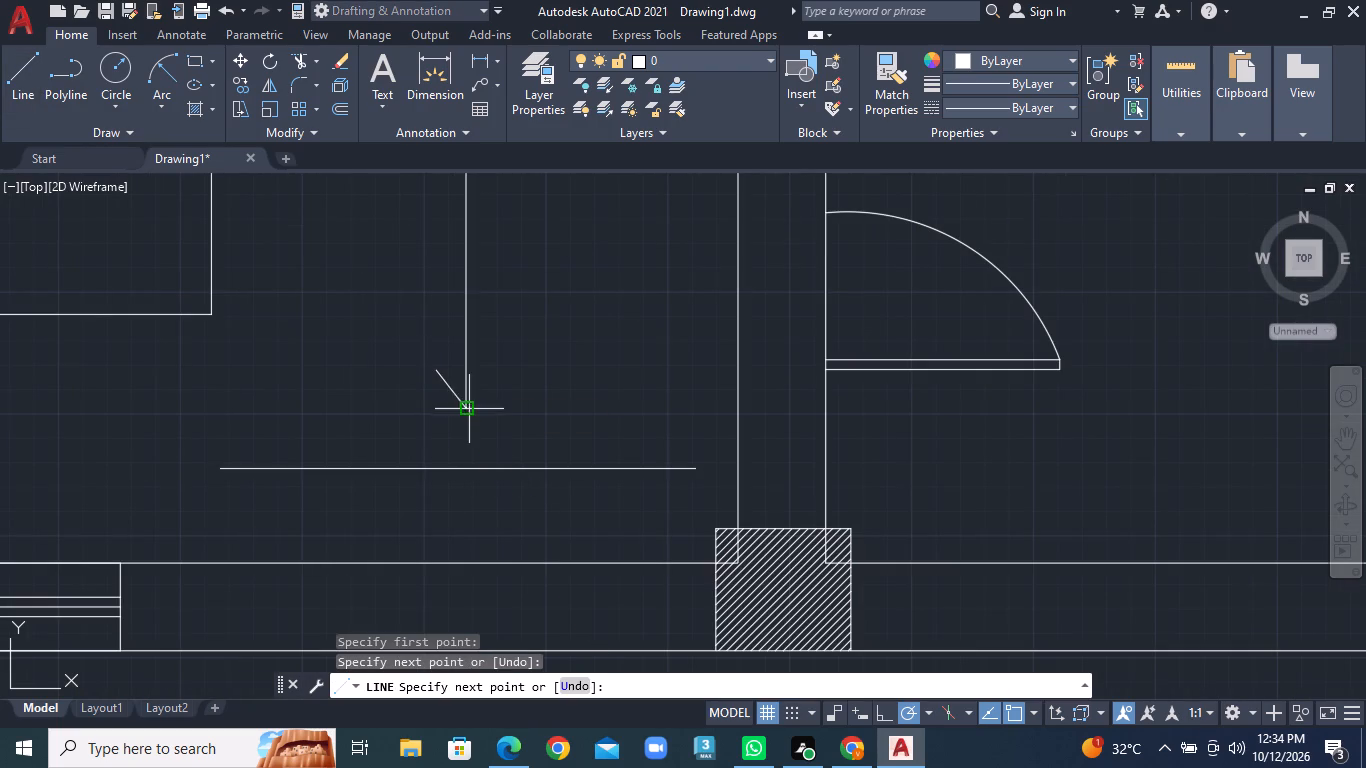
left_click(487, 370)
right_click(487, 370)
left_click(503, 382)
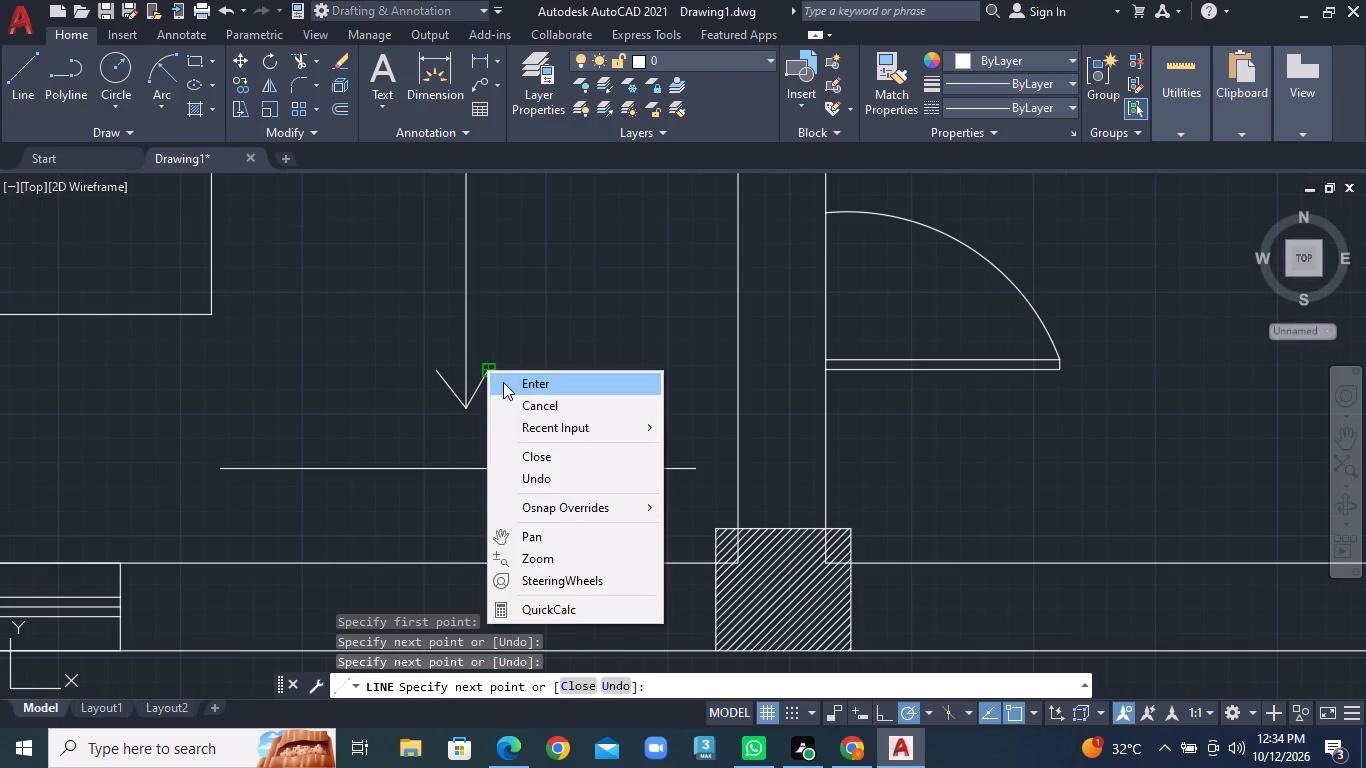
Draw an open two-stroke arrowhead at the bathroom-side end of the lower bedroom's horizontal dimension line.
left_click(14, 65)
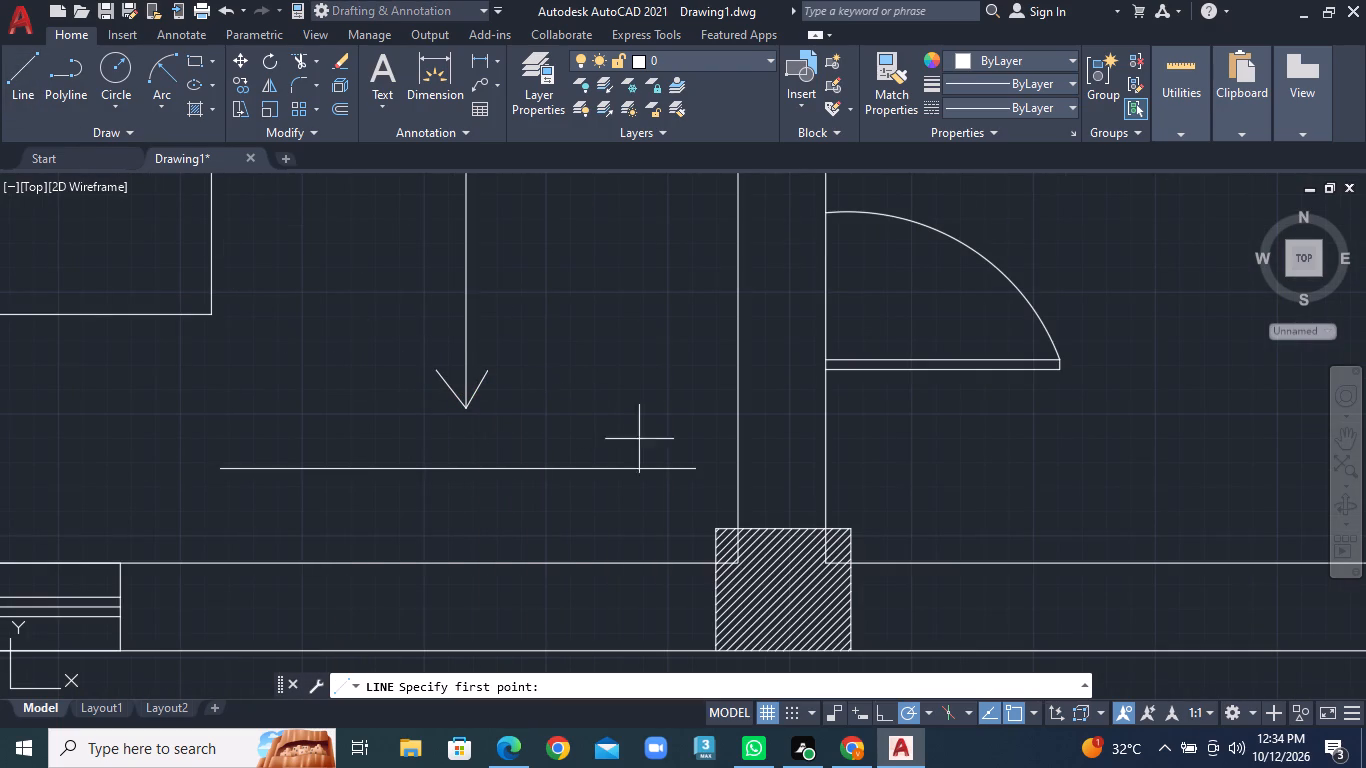
left_click(650, 445)
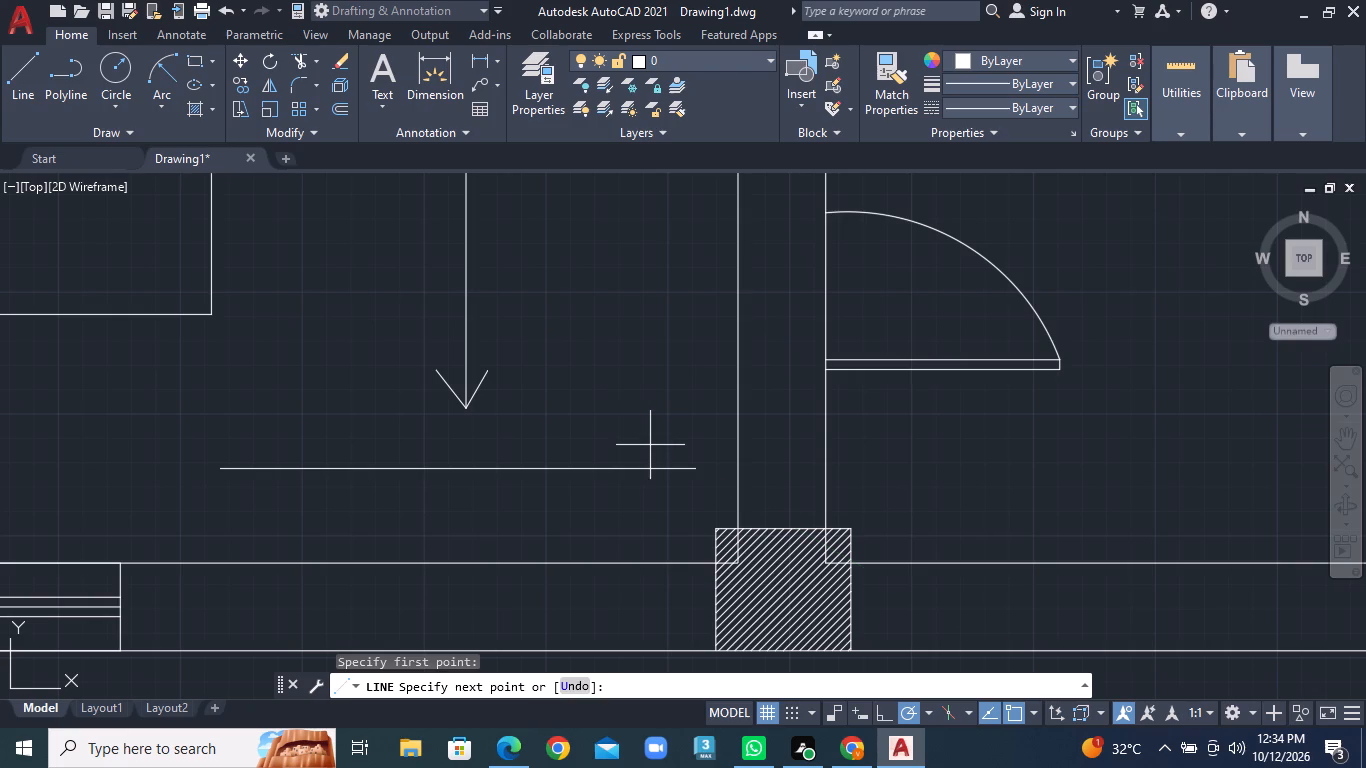
left_click(698, 467)
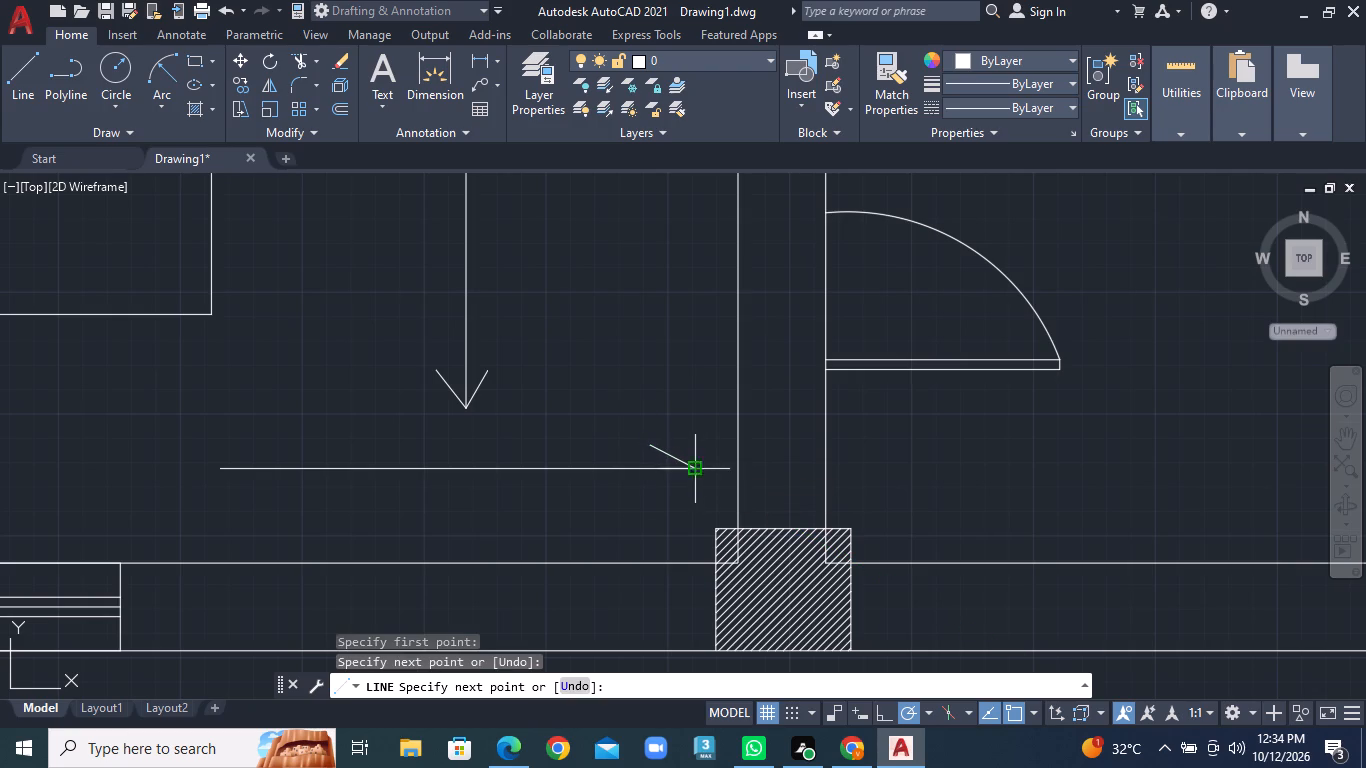
left_click(654, 494)
right_click(654, 494)
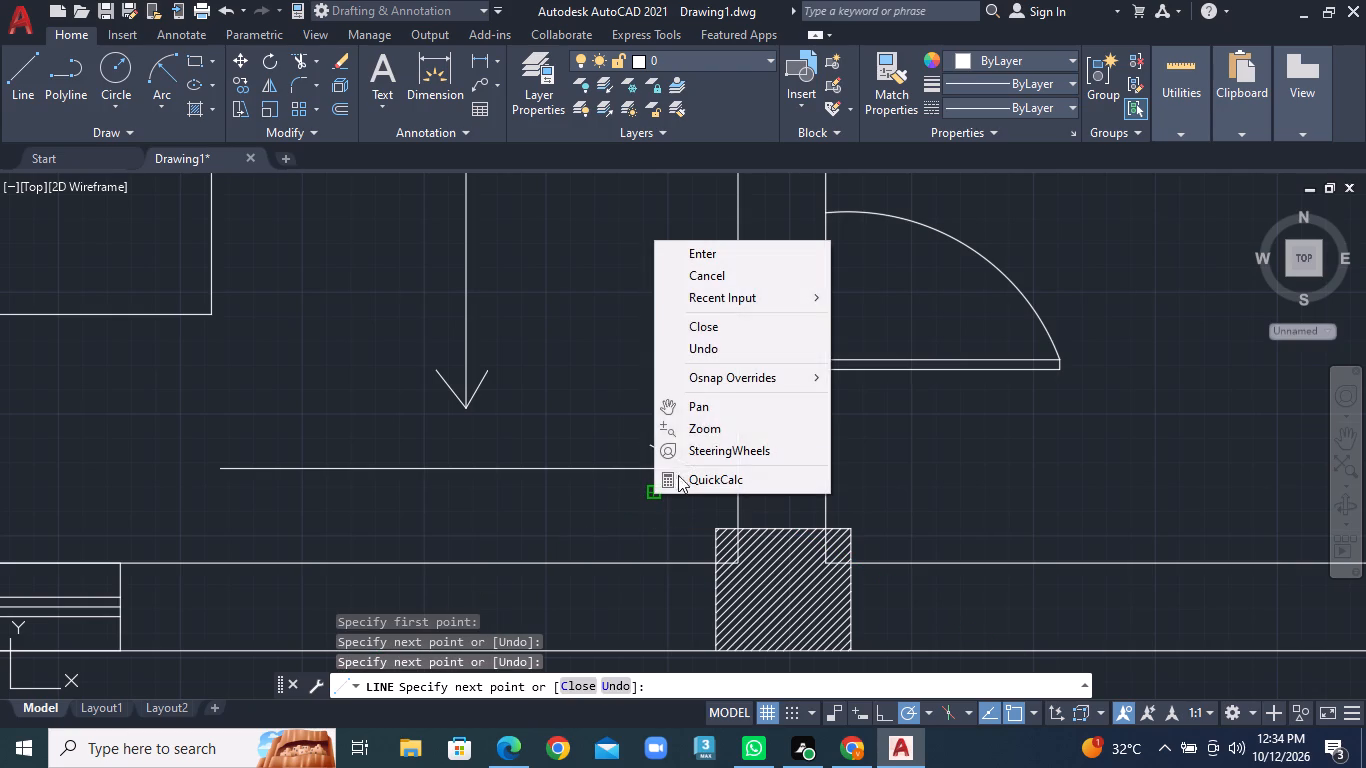
left_click(719, 251)
scroll(464, 412, "down", 4)
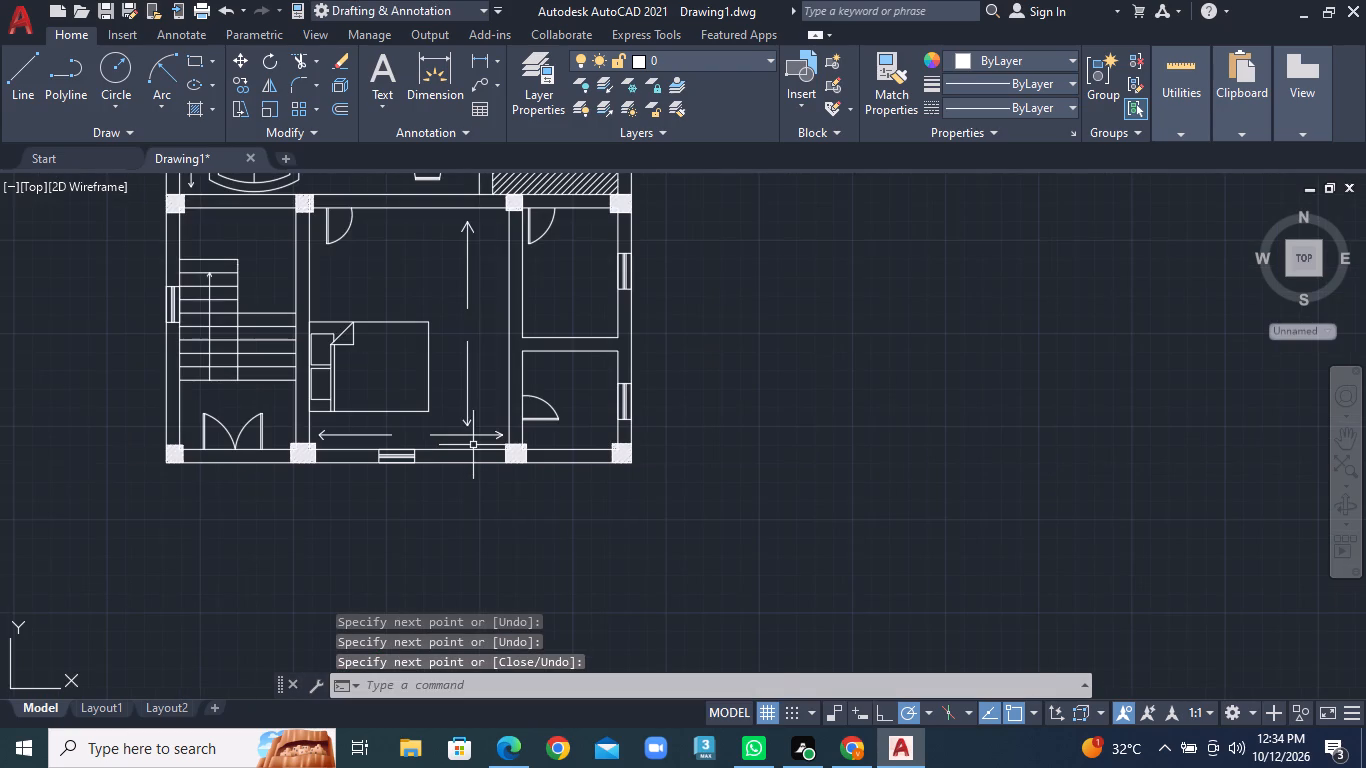
Draw a horizontal dimension line across the stair room above the stairs, as two line segments with a central gap.
left_click(22, 83)
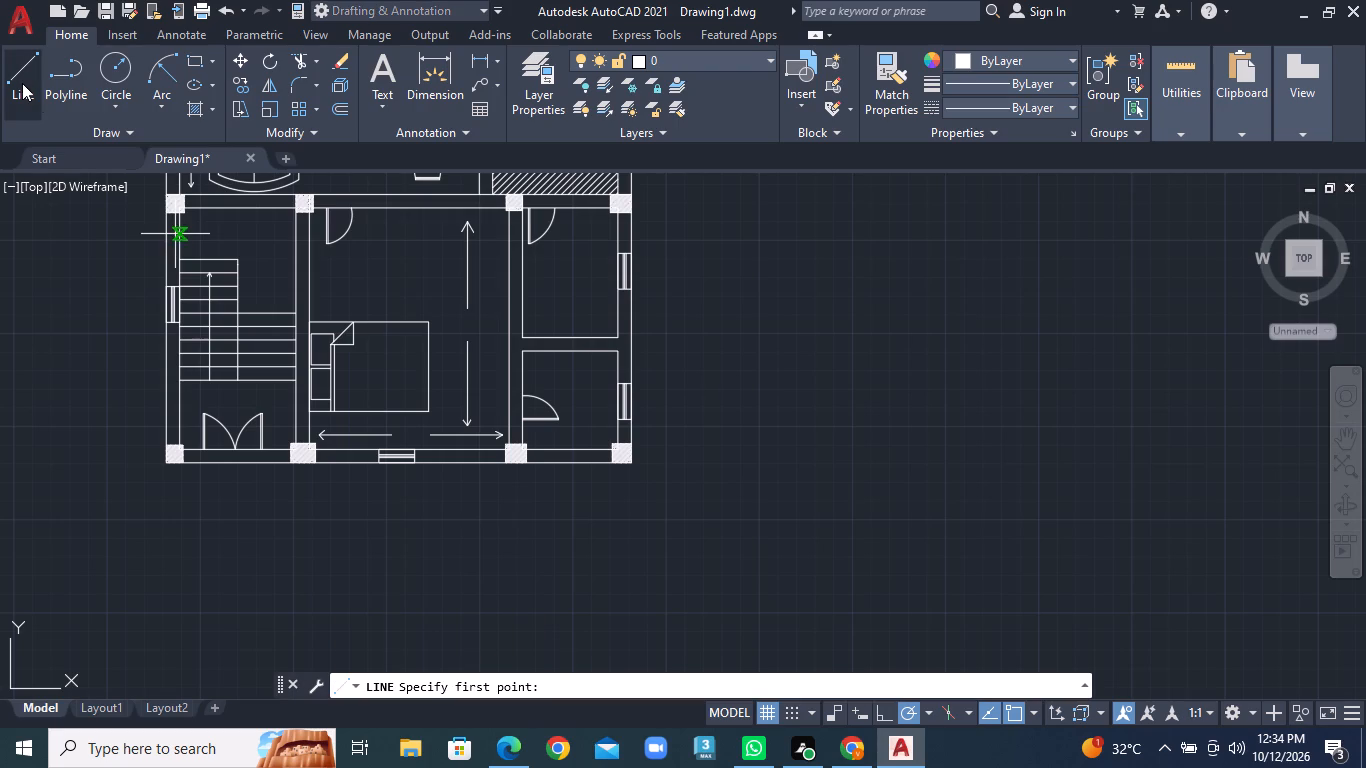
scroll(251, 206, "up", 1)
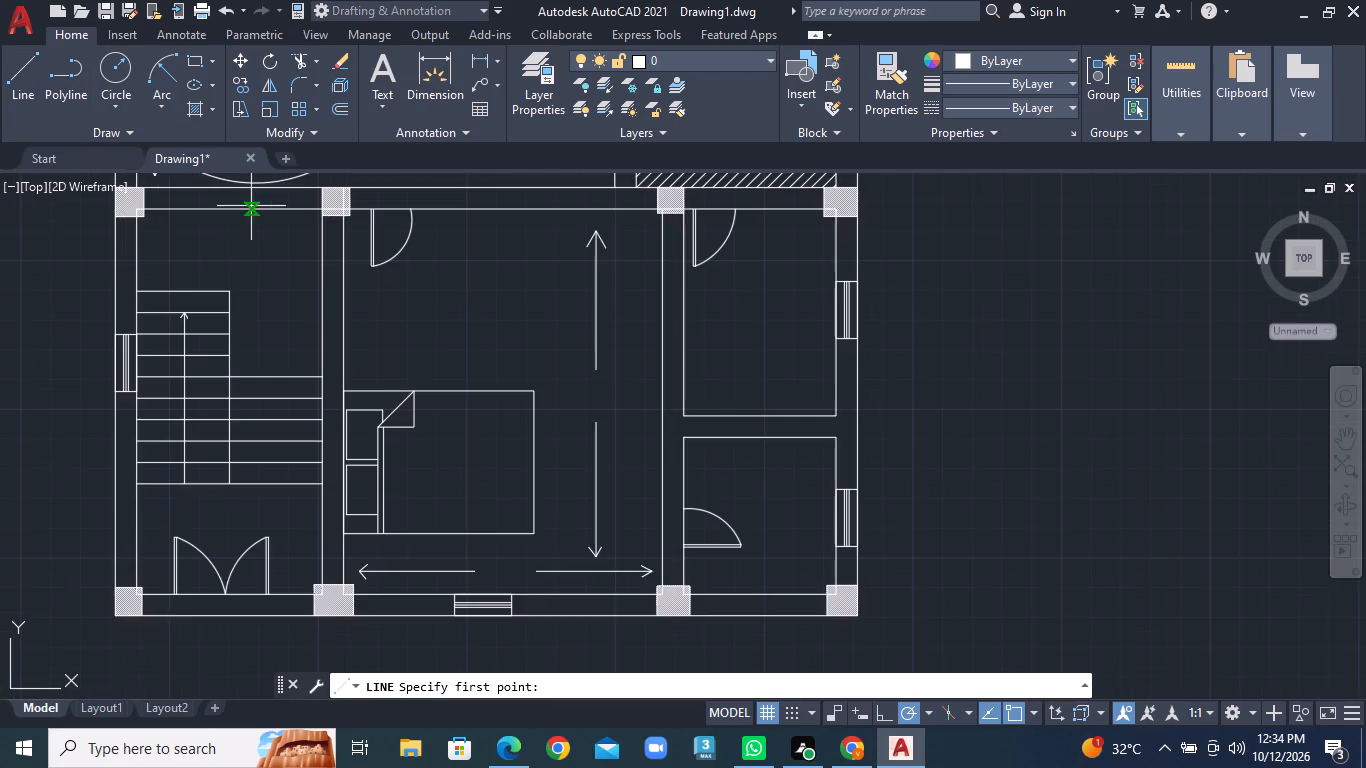
middle_click_drag(251, 207, 440, 354)
scroll(417, 371, "up", 2)
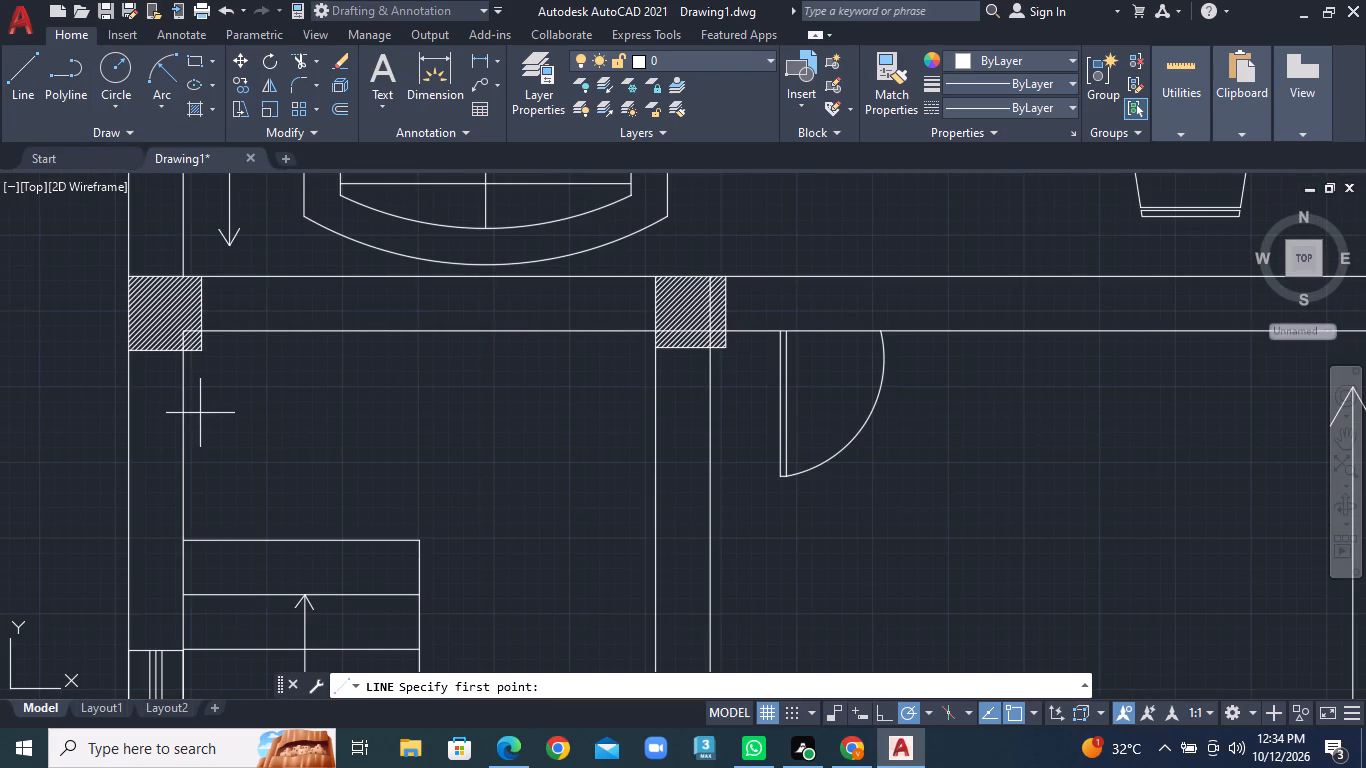
left_click(200, 413)
left_click(366, 417)
right_click(366, 417)
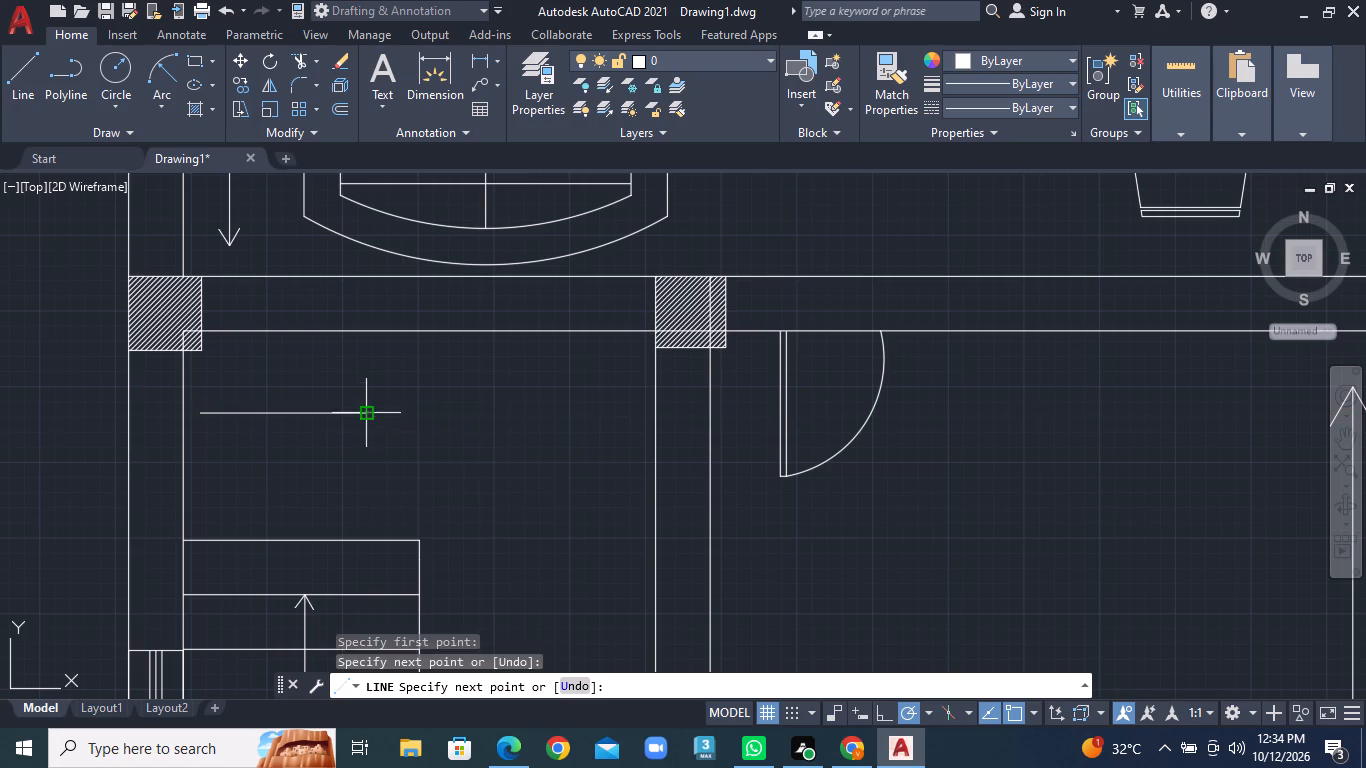
left_click(388, 428)
right_click(434, 428)
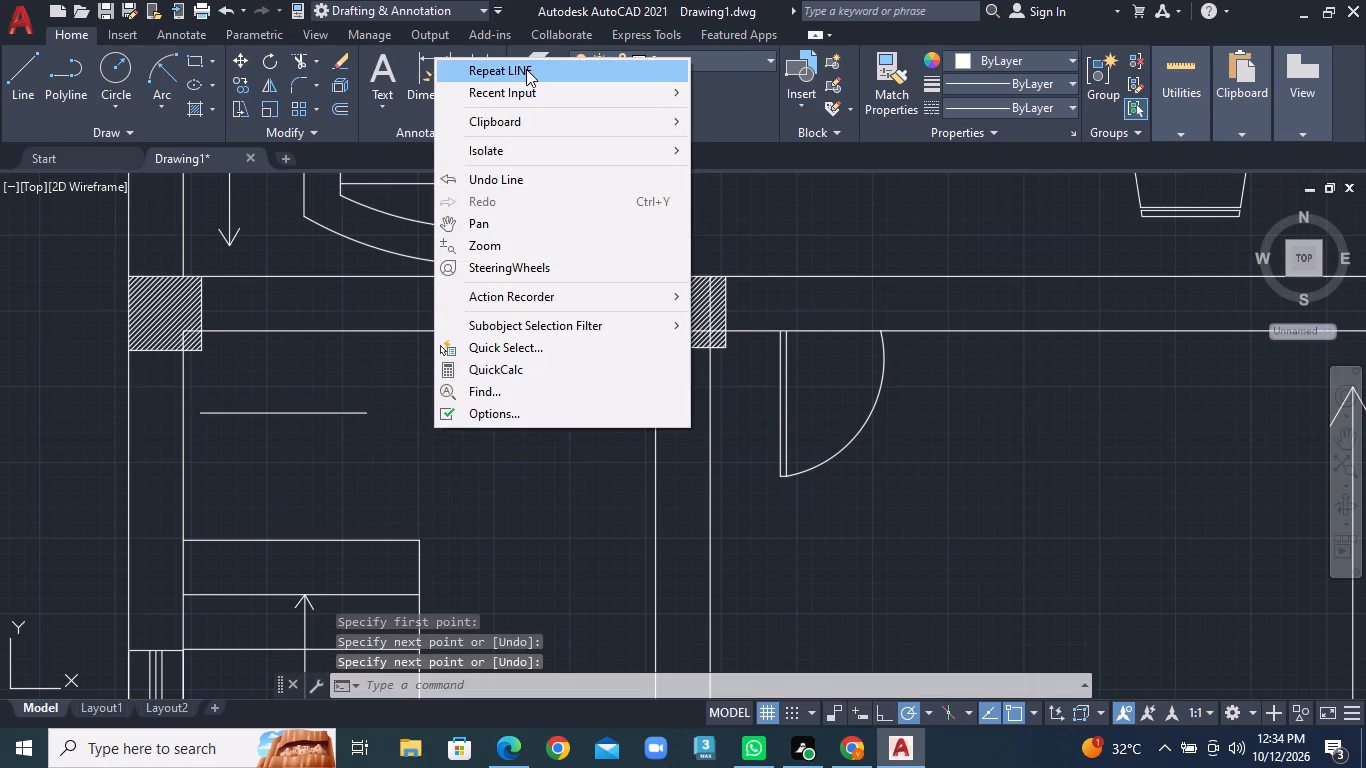
left_click(526, 69)
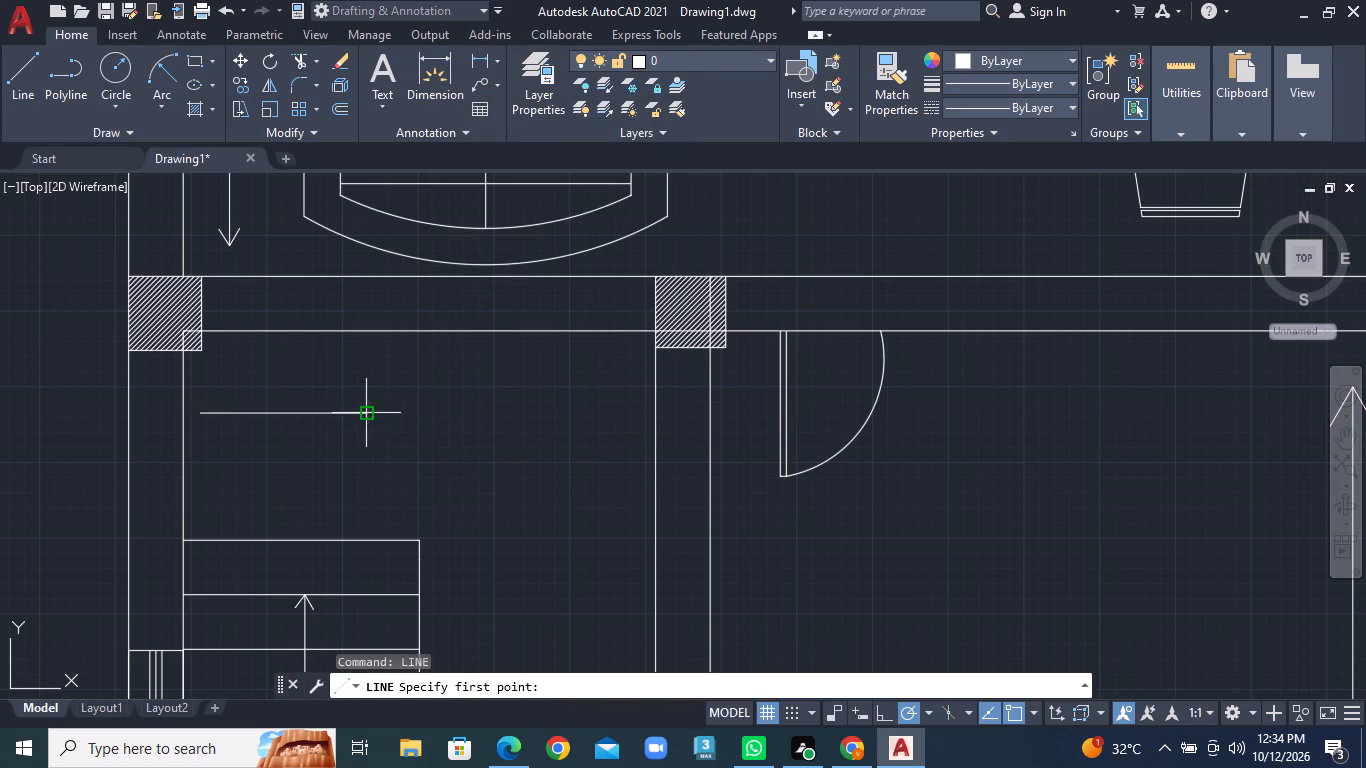
left_click(461, 413)
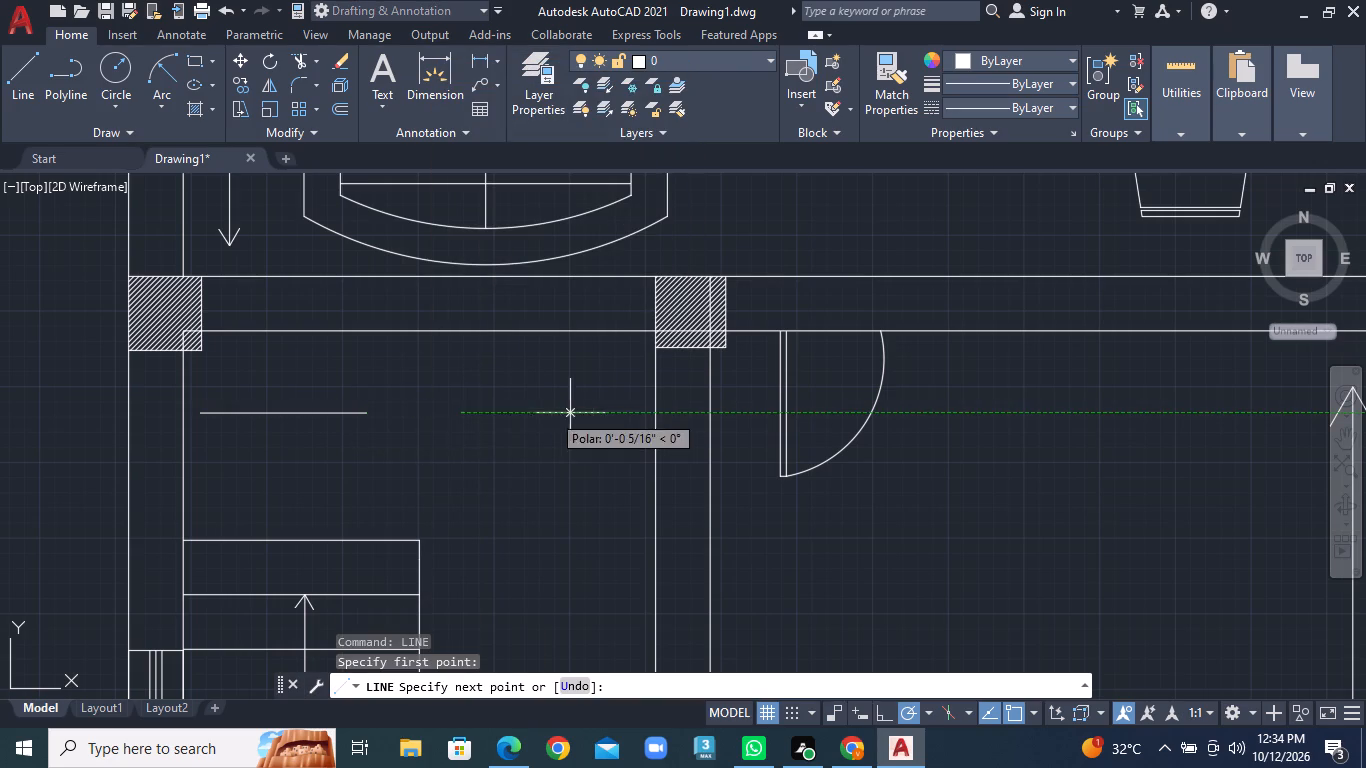
left_click(637, 417)
right_click(637, 417)
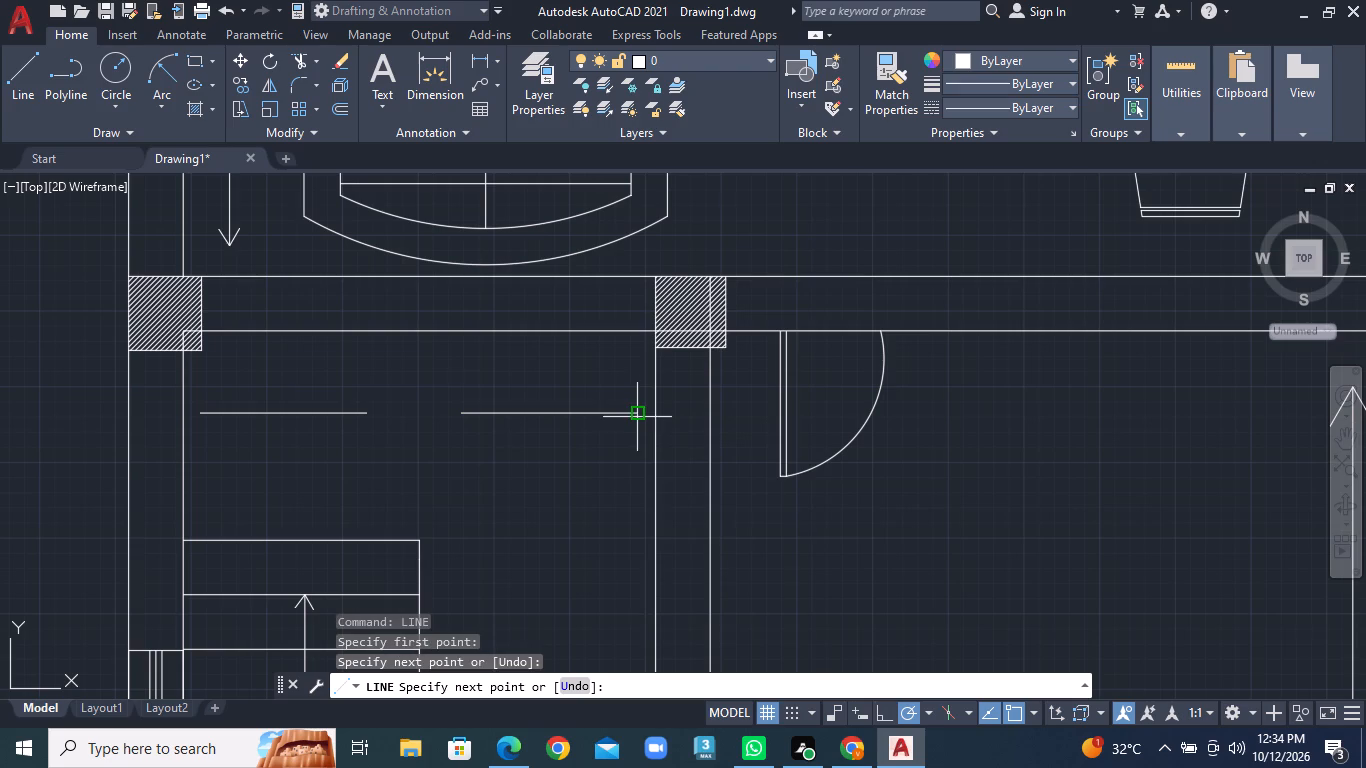
left_click(662, 432)
Draw a vertical dimension line near the window wall of the upper small room beside the lower bedroom, as two segments with a gap.
scroll(801, 504, "down", 3)
middle_click_drag(980, 518, 702, 442)
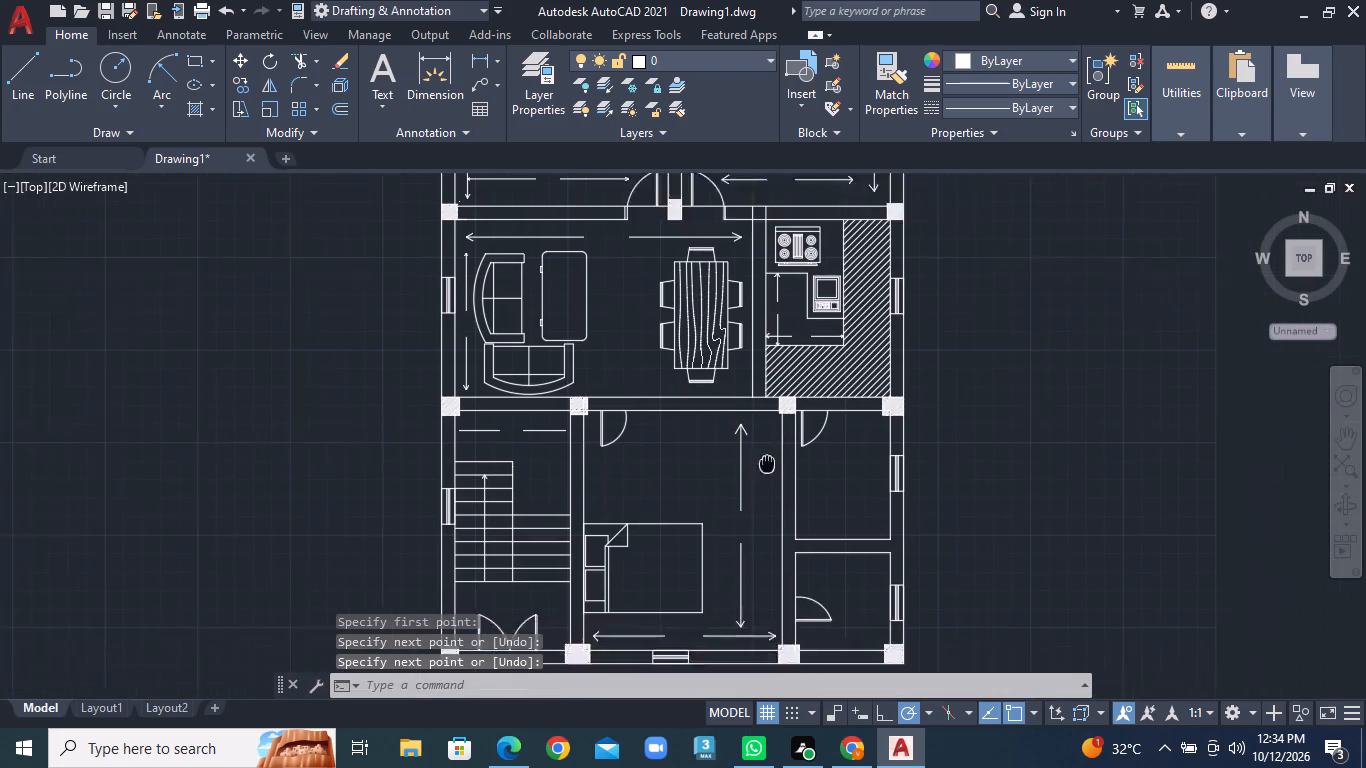
middle_click_drag(702, 442, 477, 383)
left_click(12, 77)
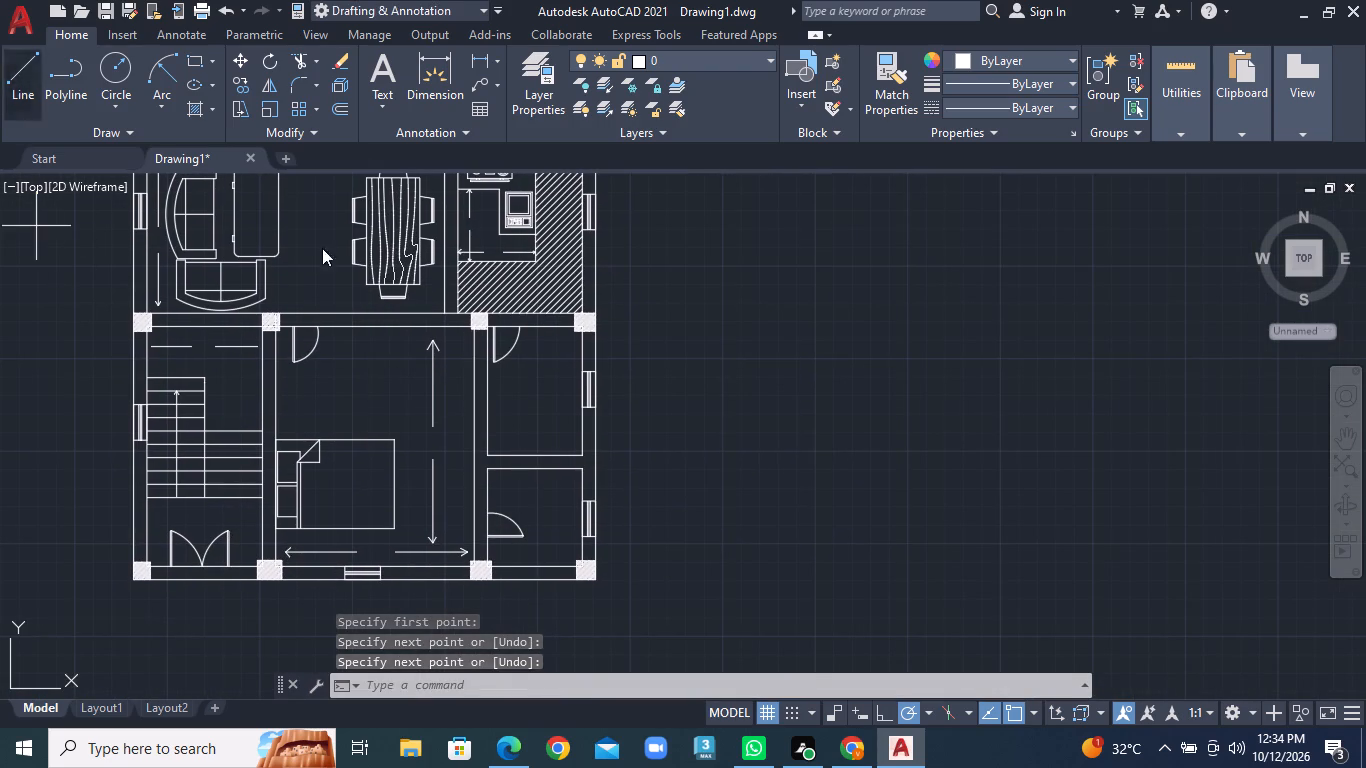
scroll(492, 374, "up", 2)
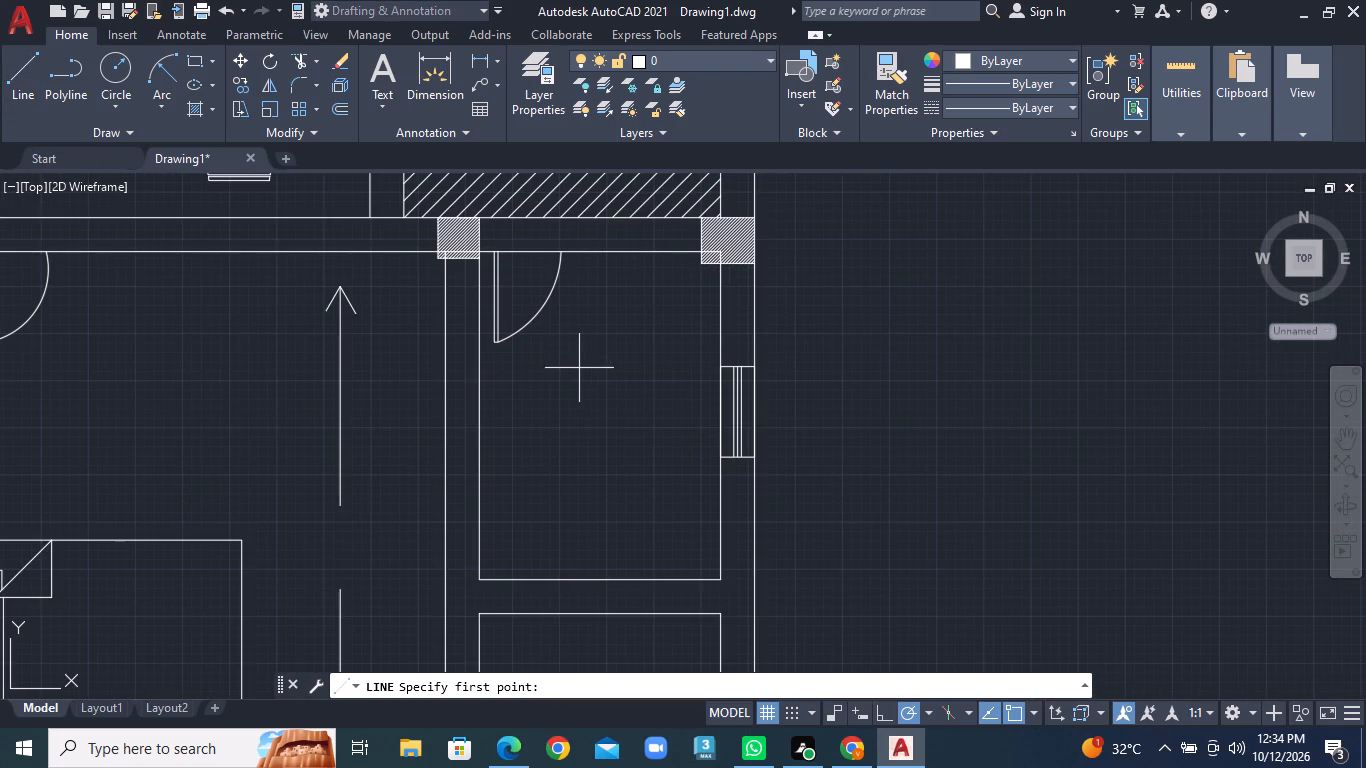
left_click(673, 264)
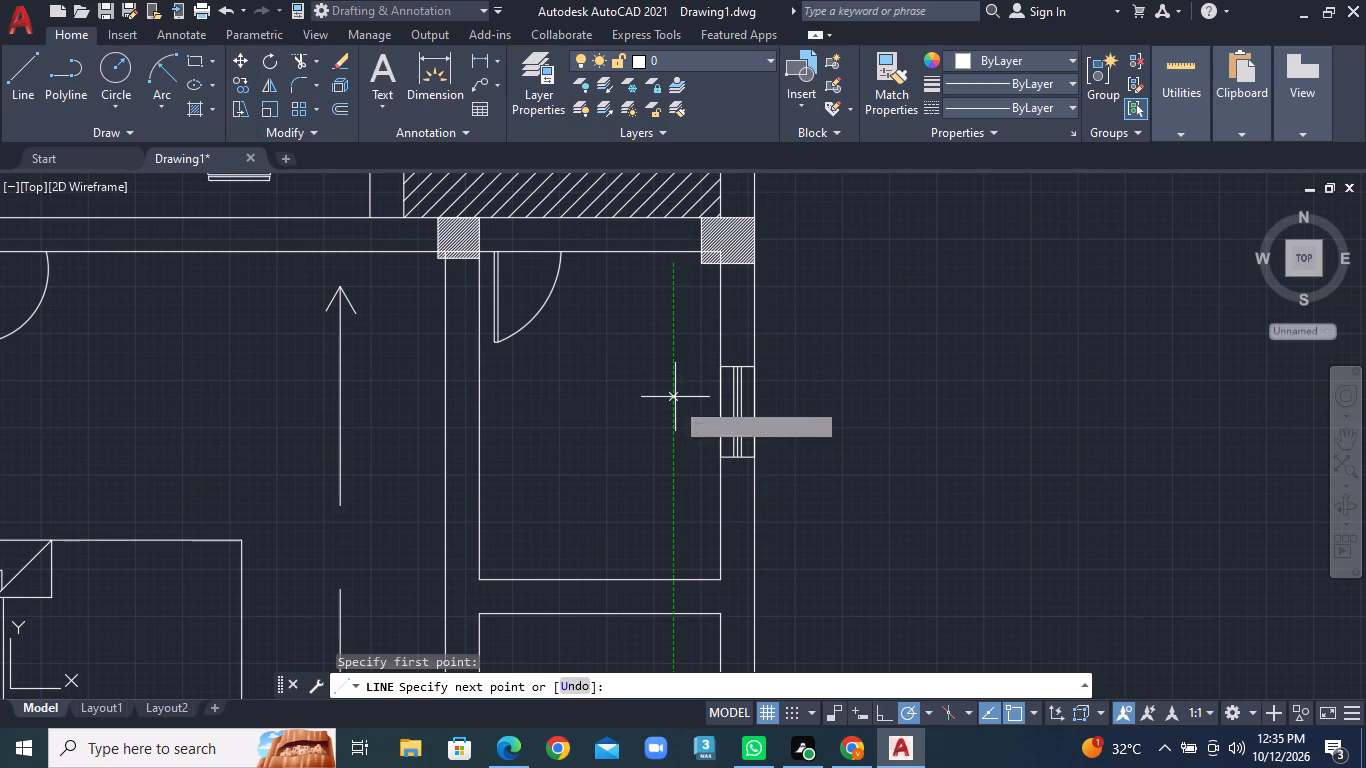
left_click(675, 395)
right_click(675, 395)
left_click(709, 411)
left_click(0, 91)
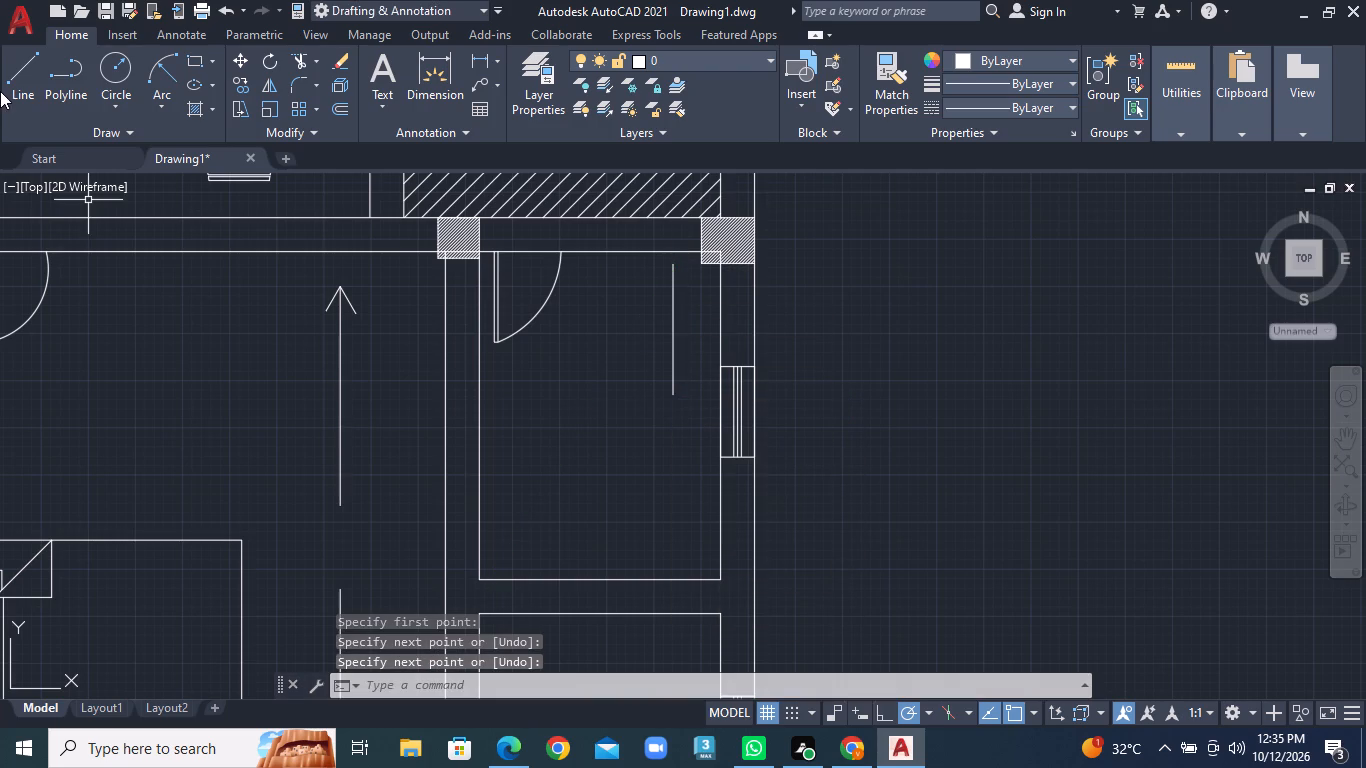
left_click(21, 84)
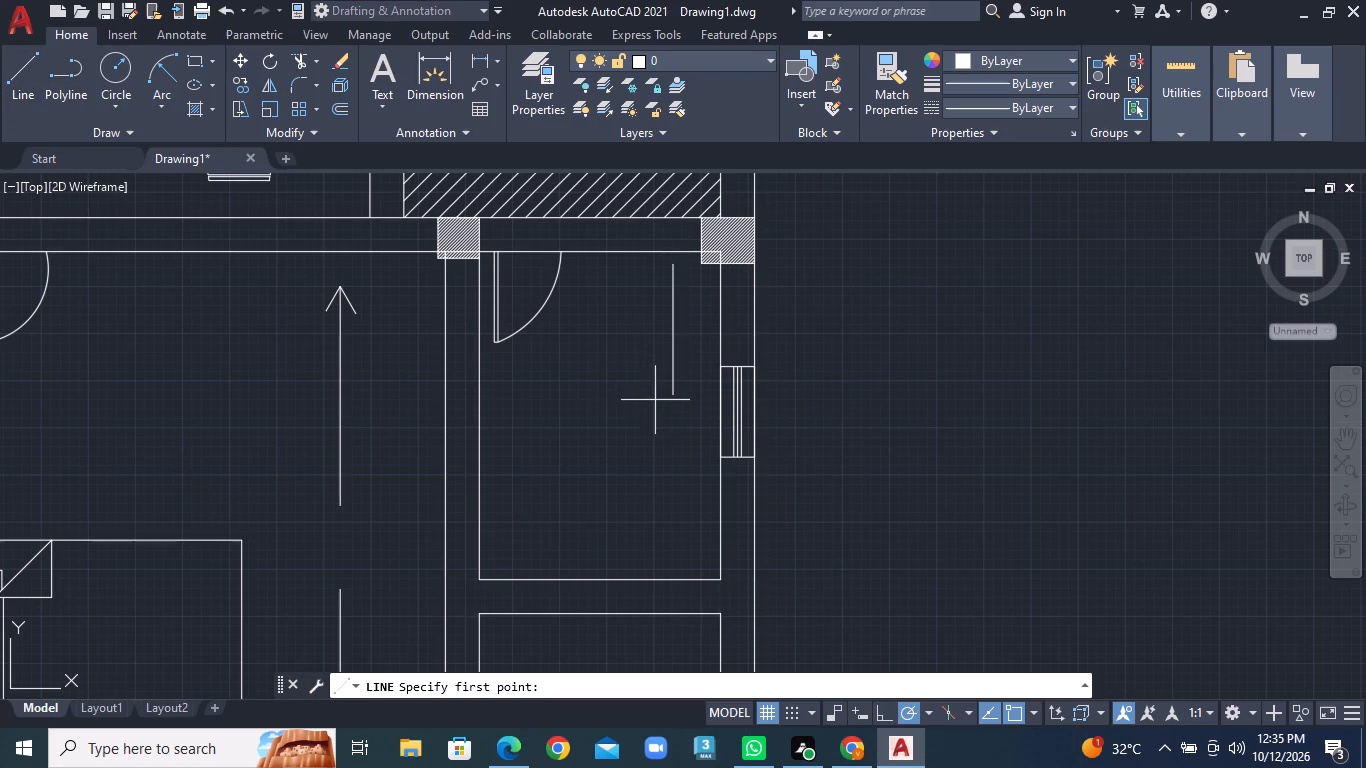
left_click(677, 443)
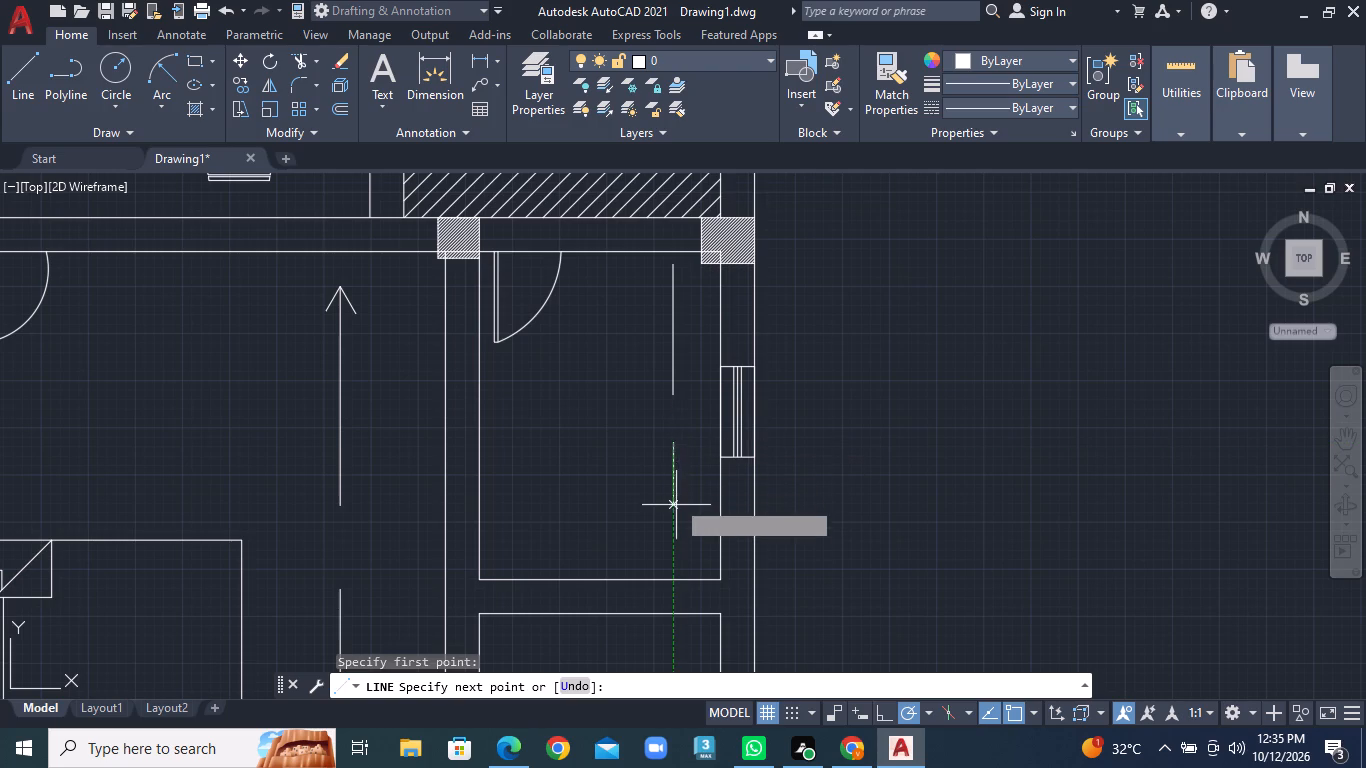
left_click(673, 560)
right_click(673, 560)
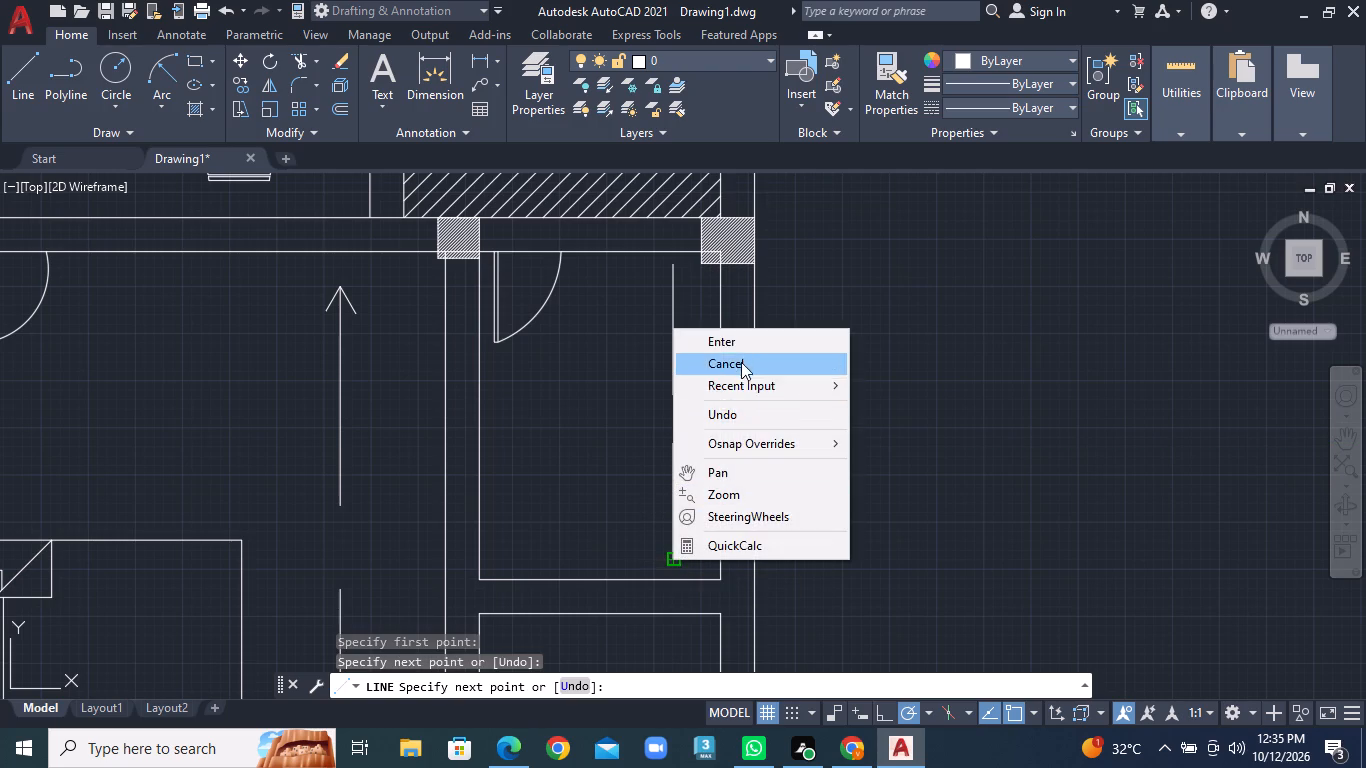
left_click(743, 349)
Draw a gapped horizontal dimension line near the upper small room's lower wall, with the window-side segment about 2'-5" long.
left_click(11, 86)
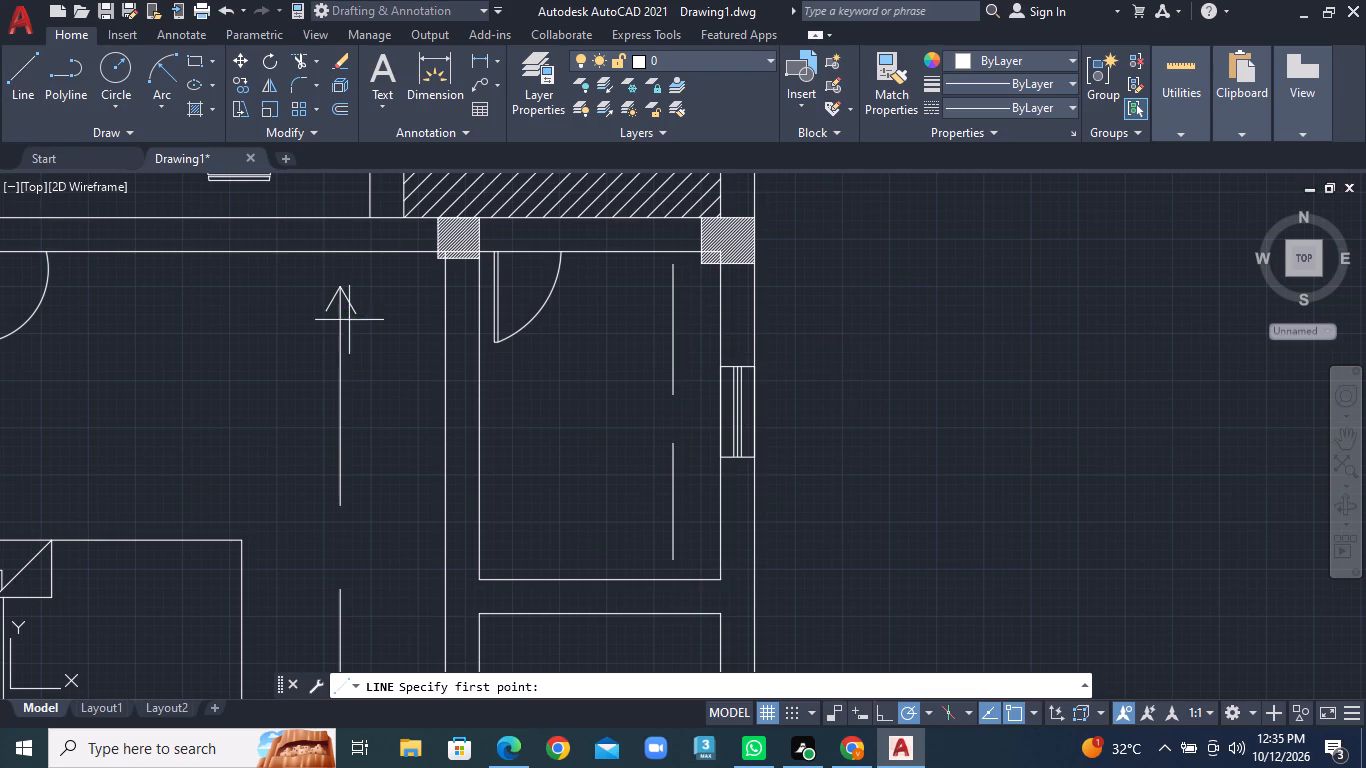
scroll(551, 533, "up", 1)
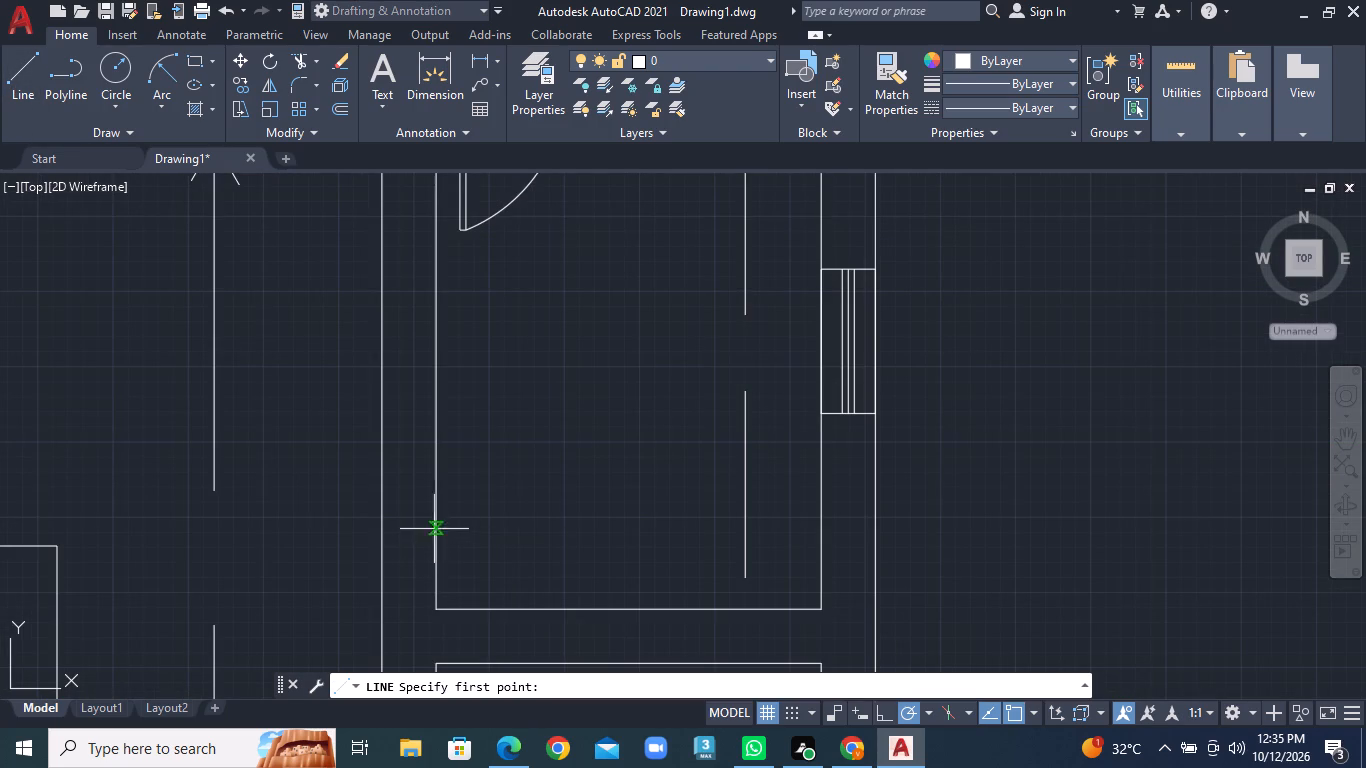
left_click(448, 526)
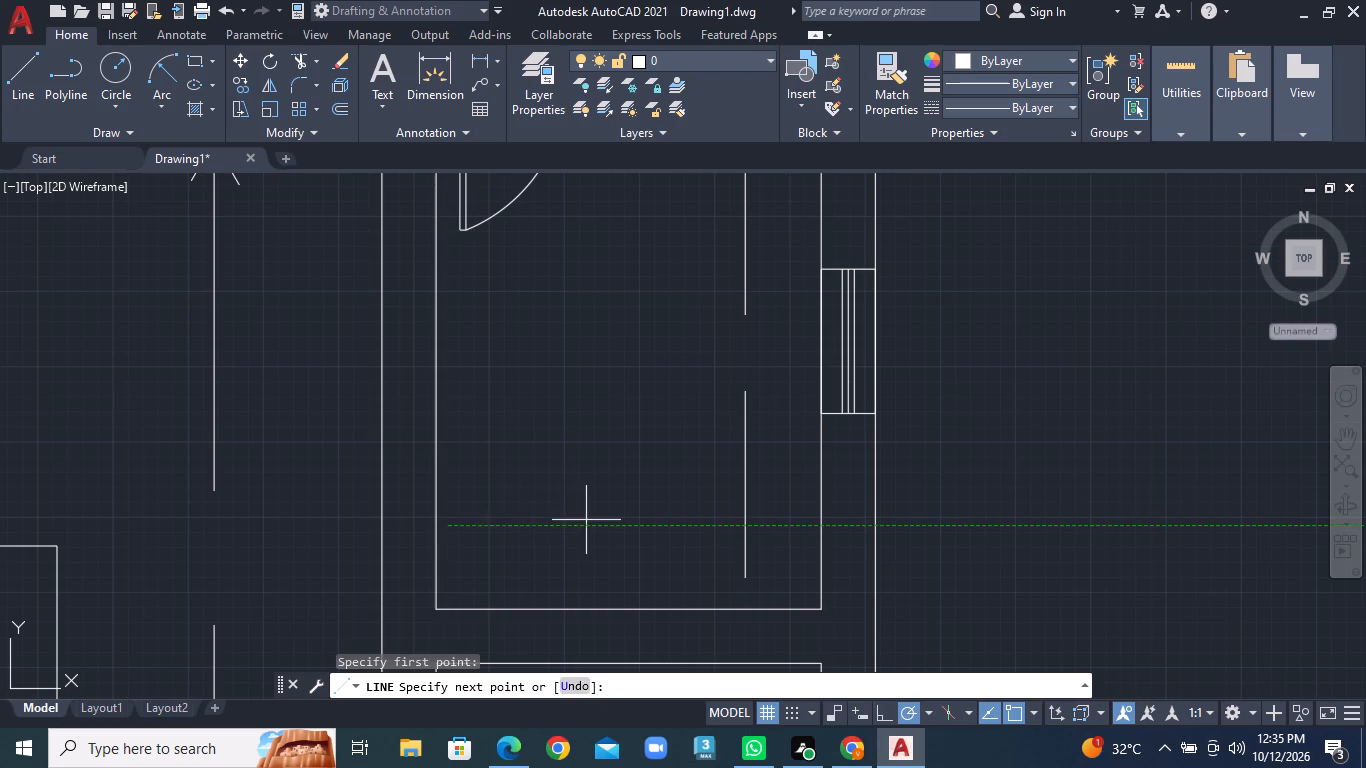
left_click(577, 524)
right_click(577, 524)
left_click(651, 307)
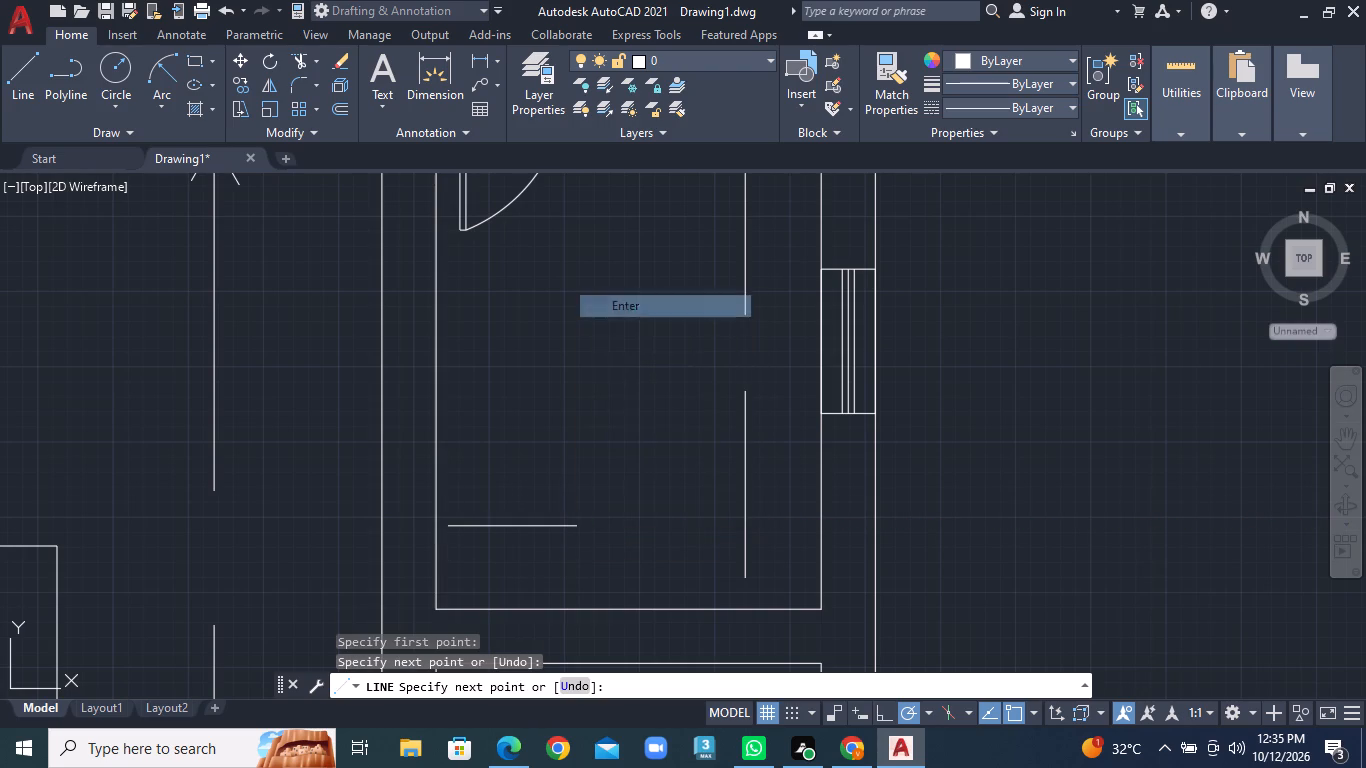
right_click(596, 419)
left_click(667, 58)
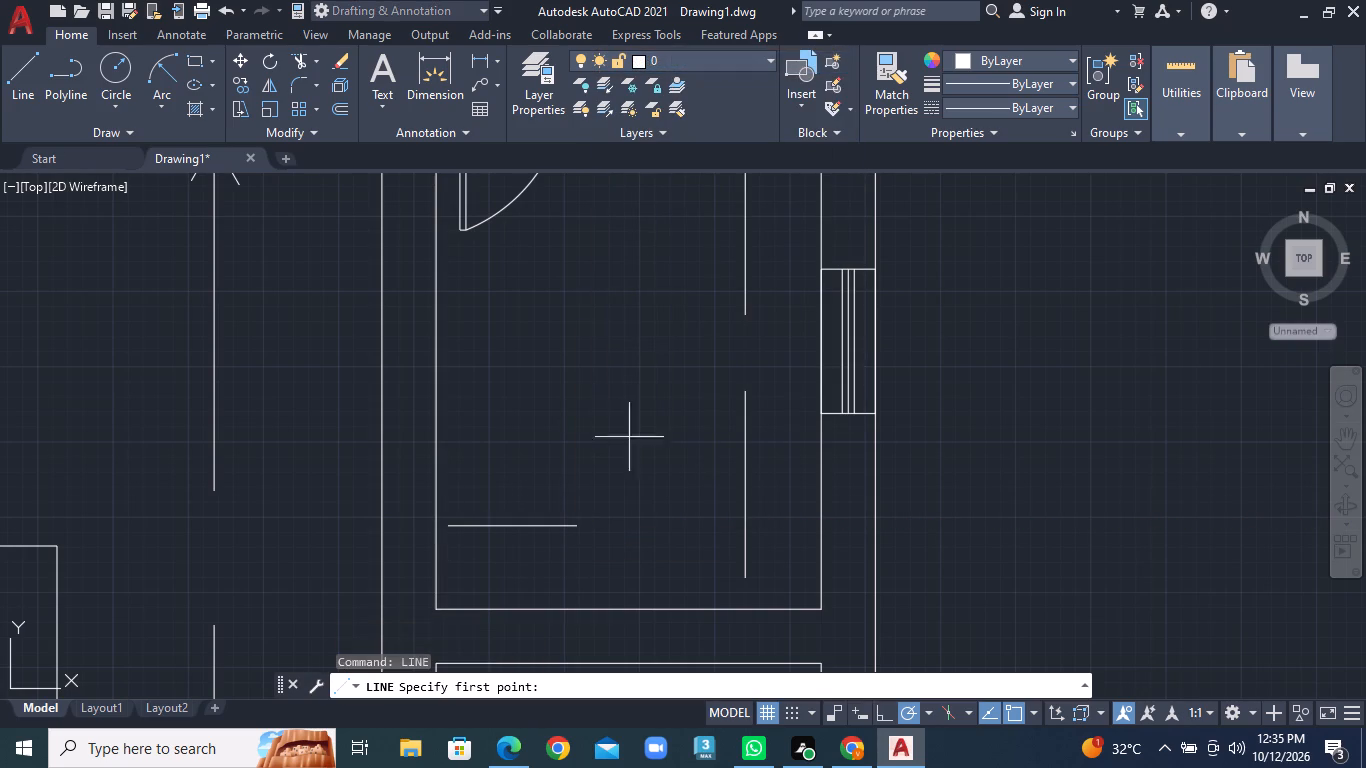
left_click(626, 527)
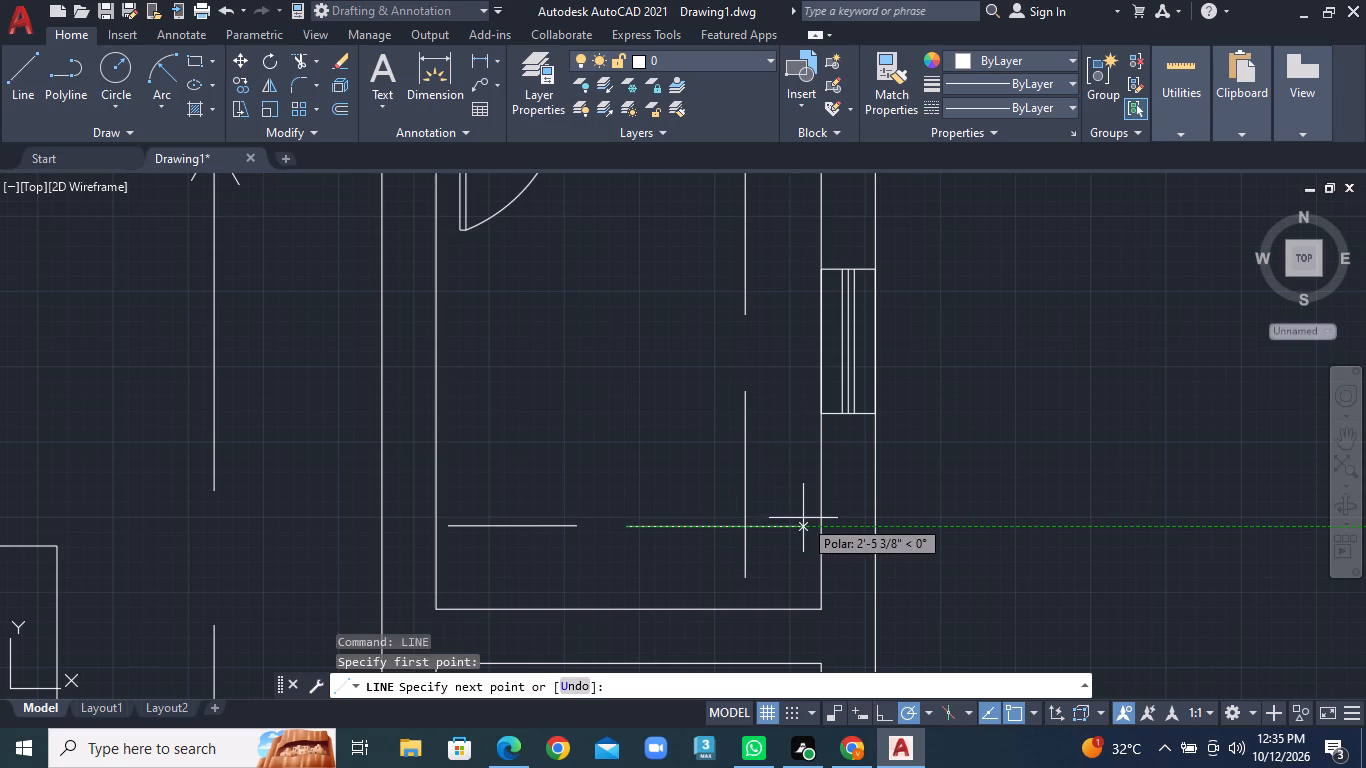
left_click(803, 518)
right_click(803, 518)
left_click(883, 294)
Draw an open two-stroke arrowhead at the upper end of the upper small room's vertical dimension line.
scroll(740, 438, "down", 2)
left_click(26, 62)
scroll(823, 281, "up", 2)
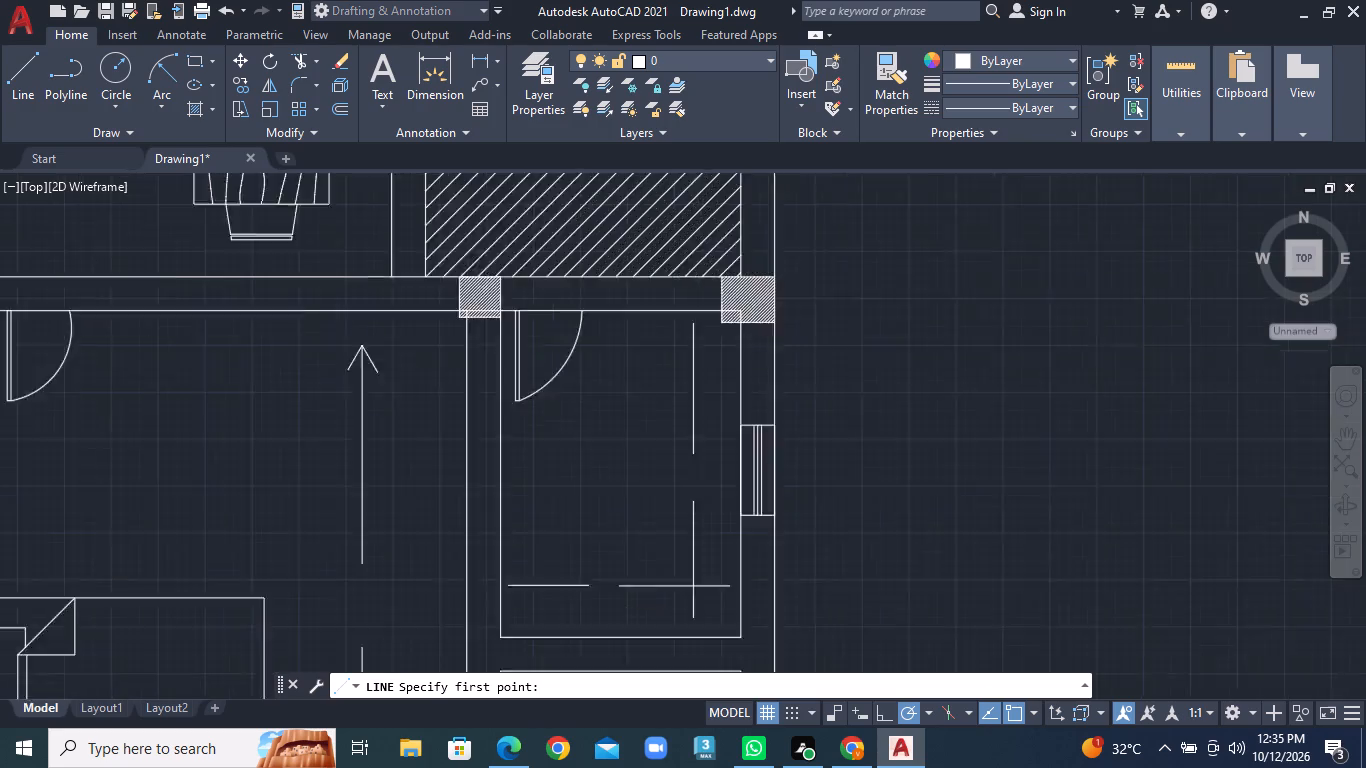
scroll(759, 318, "up", 2)
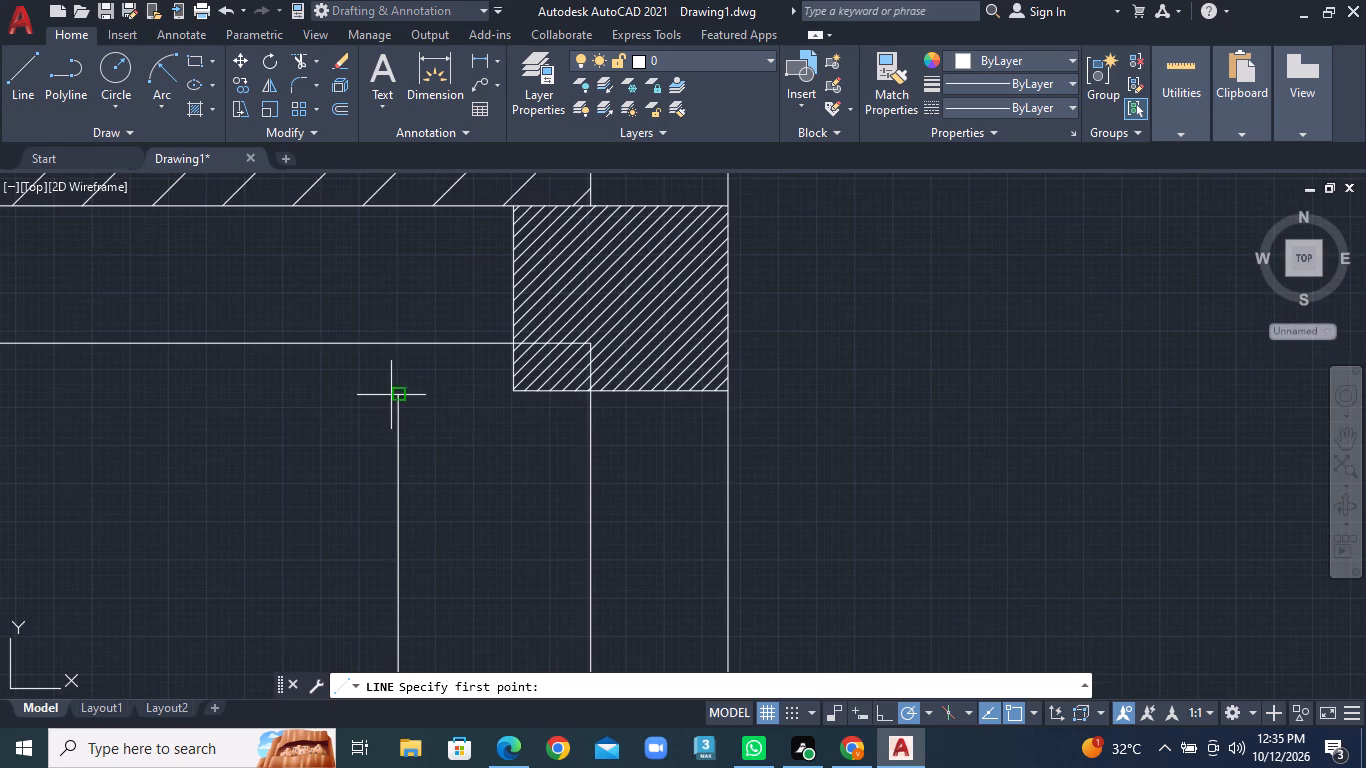
left_click(391, 395)
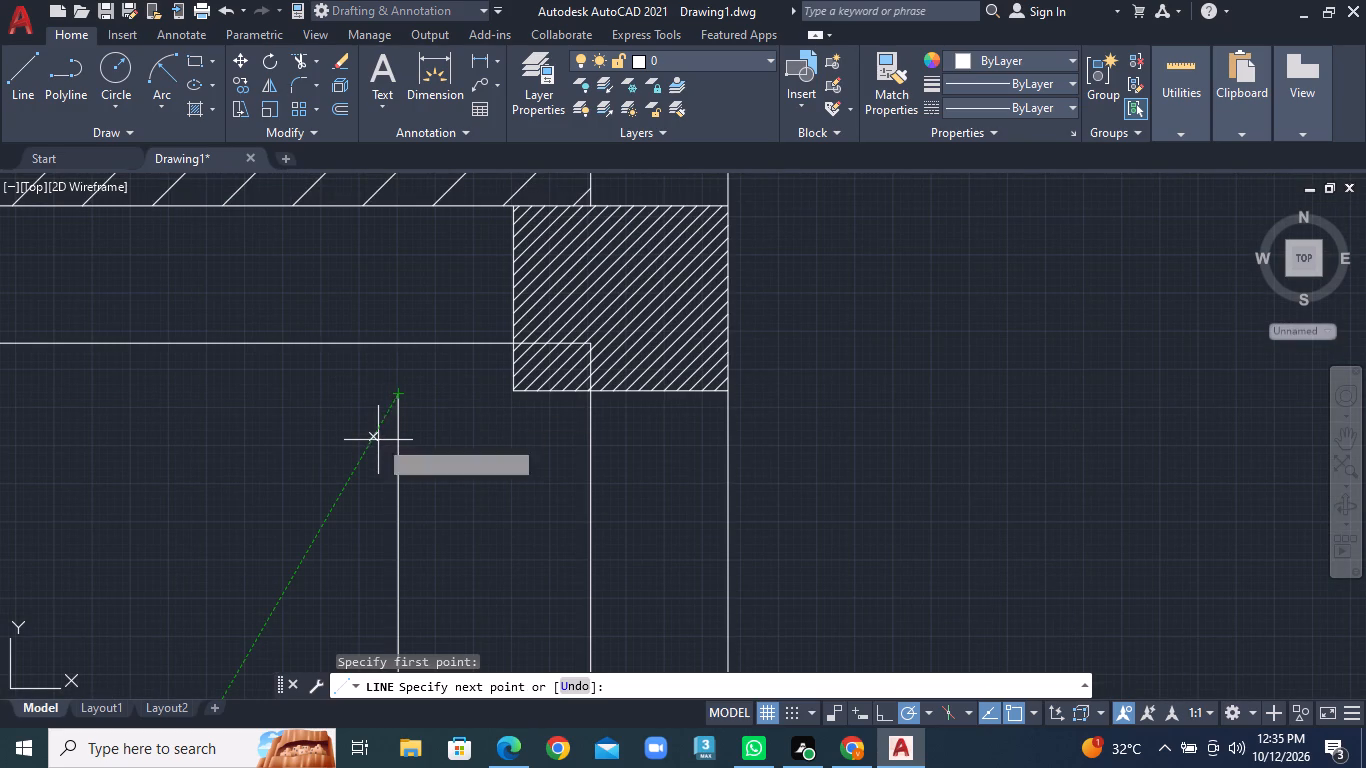
left_click(376, 440)
right_click(376, 440)
left_click(404, 447)
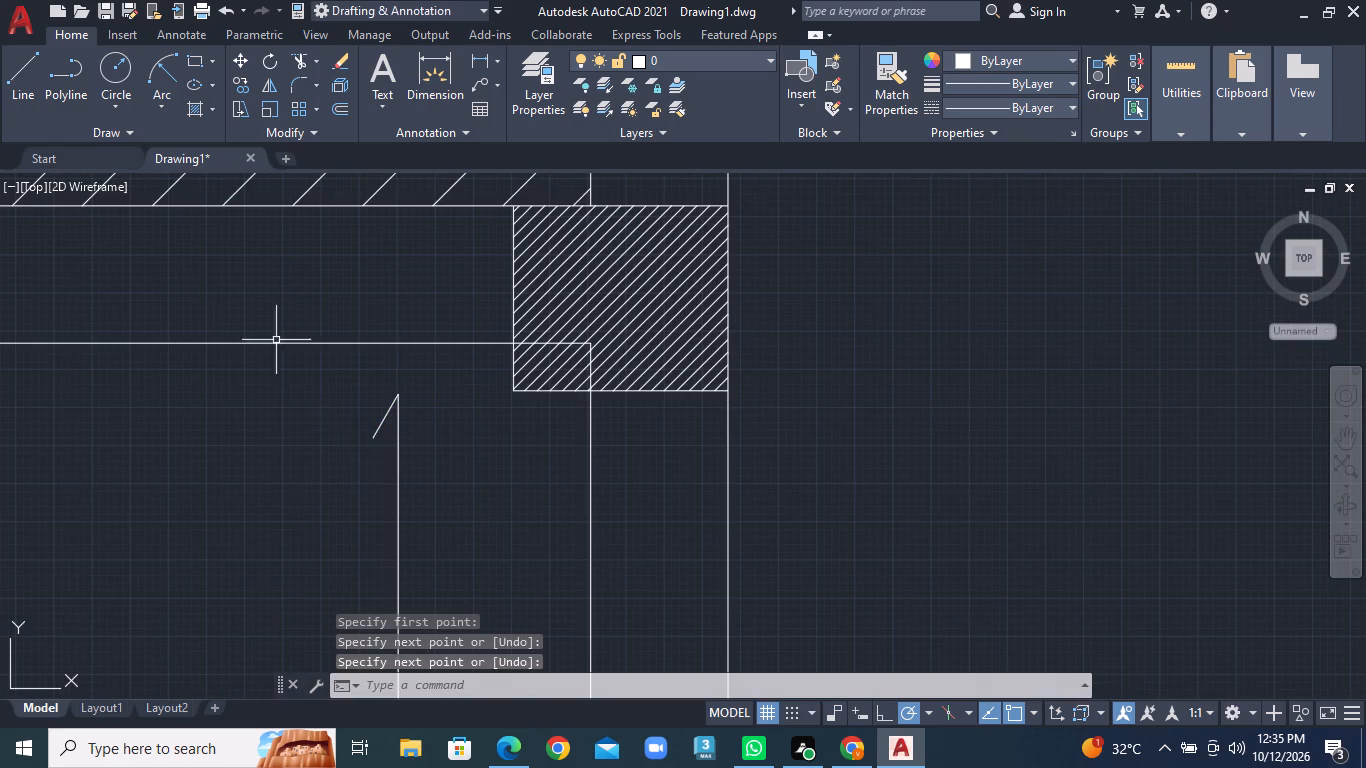
left_click(15, 75)
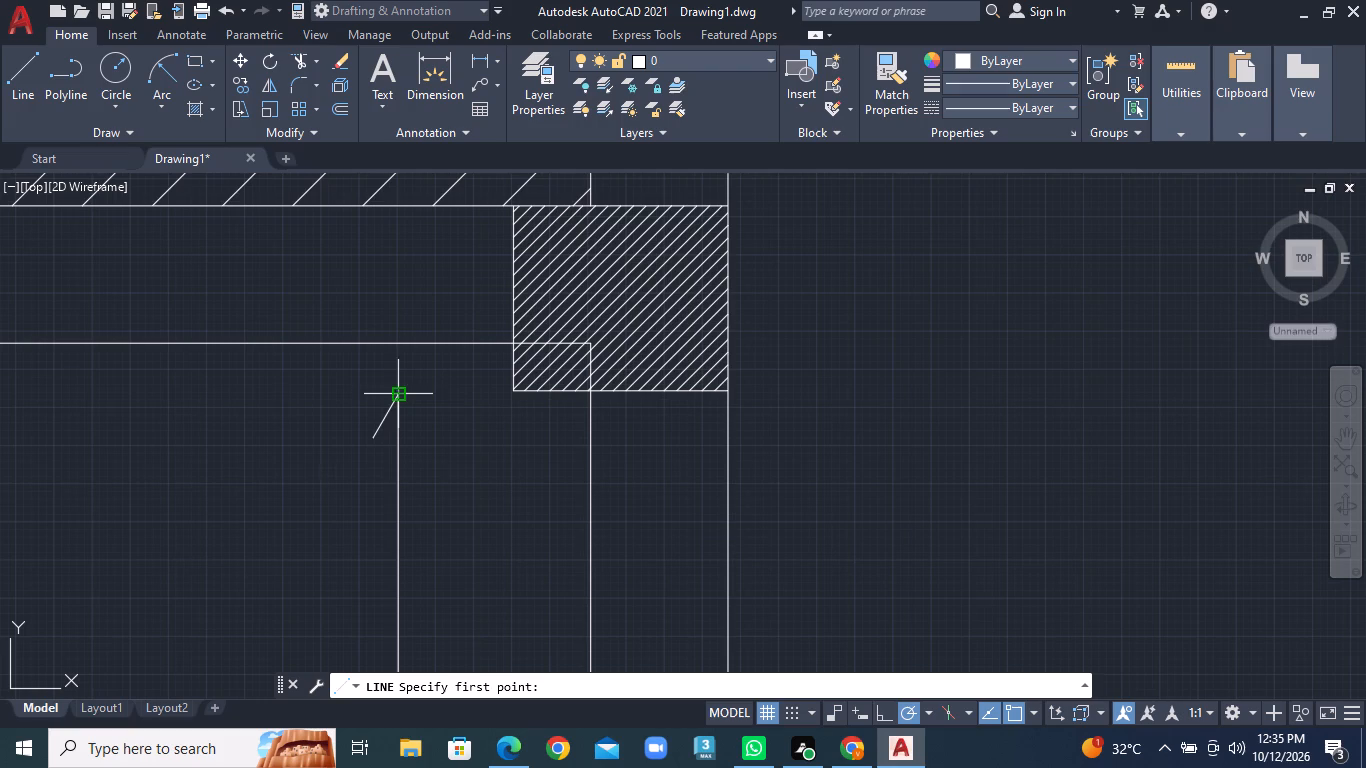
left_click(393, 399)
left_click(427, 436)
right_click(427, 436)
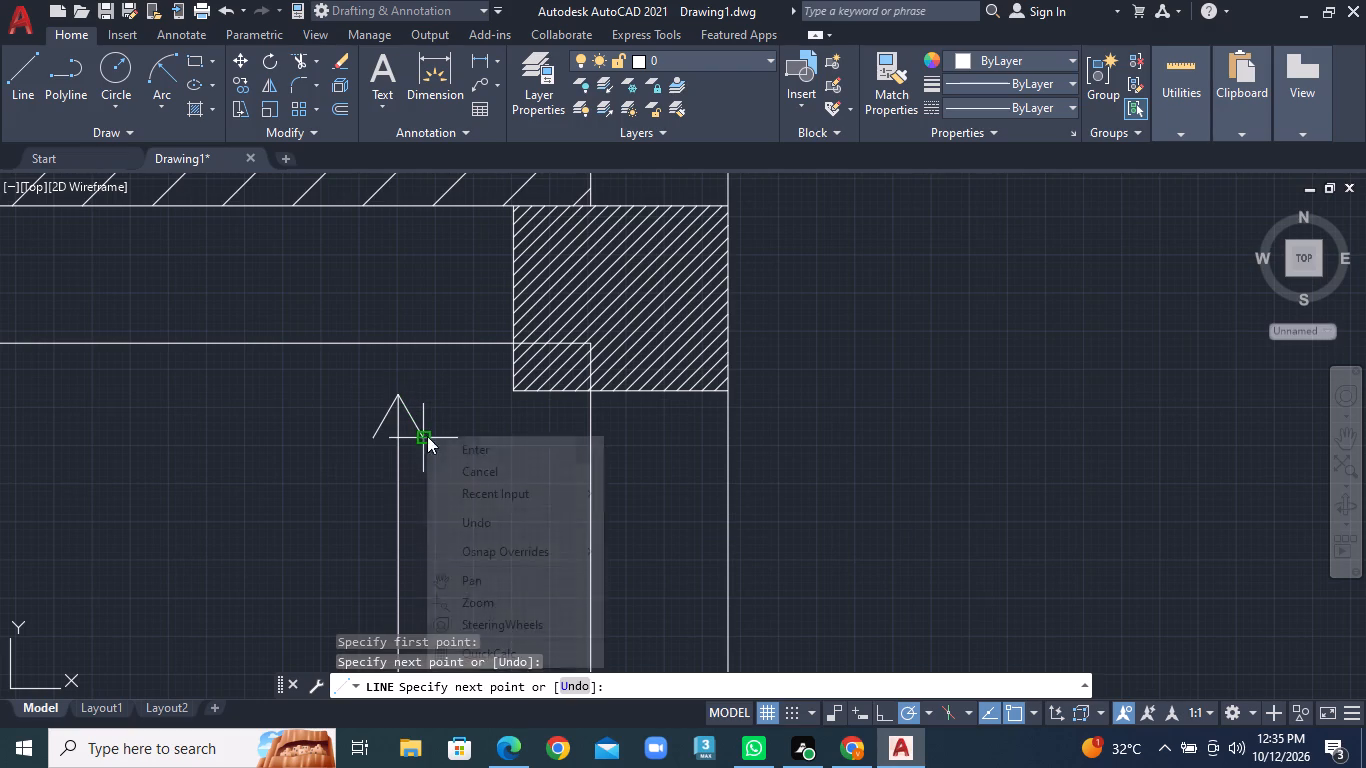
left_click(439, 445)
Draw an open two-stroke arrowhead at the bedroom-side end of the upper small room's horizontal dimension line.
scroll(464, 488, "down", 3)
middle_click_drag(492, 540, 680, 232)
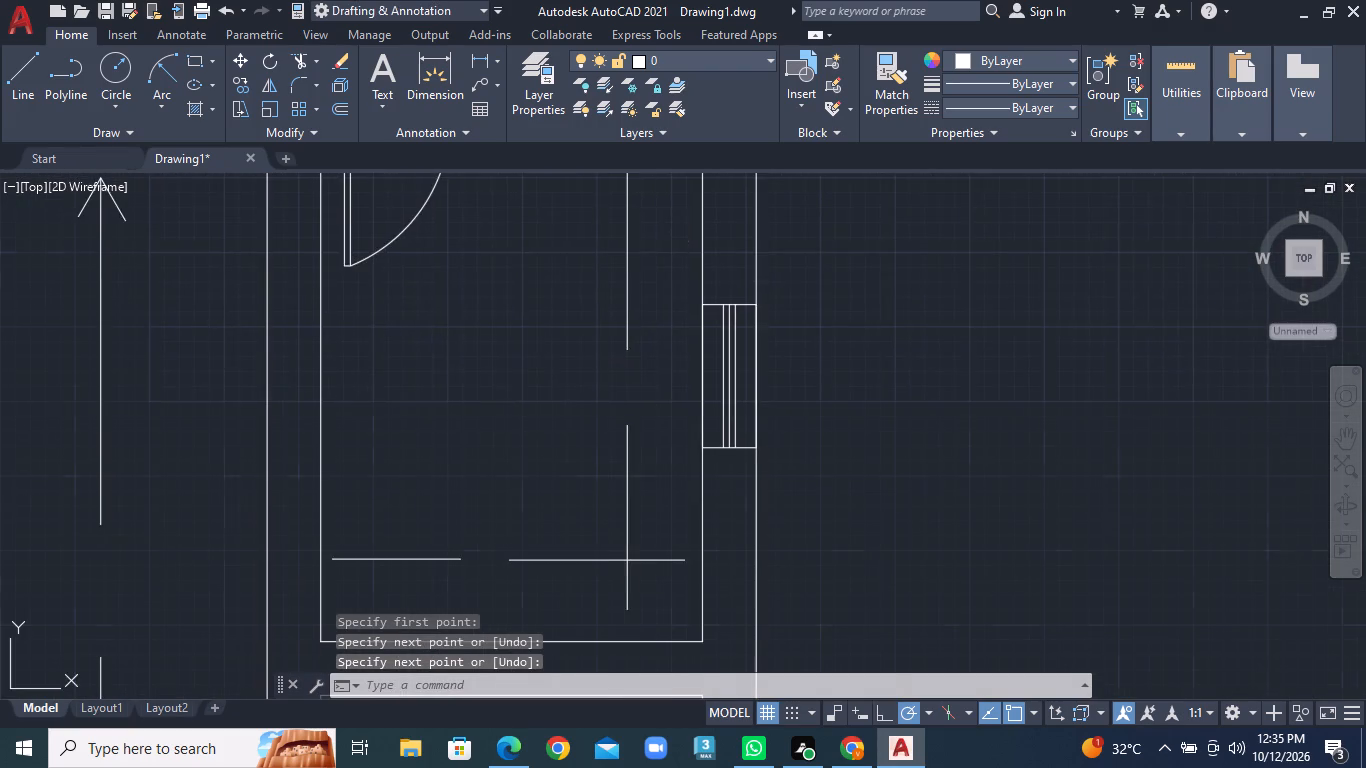
middle_click_drag(609, 603, 597, 413)
left_click(14, 87)
scroll(399, 371, "up", 1)
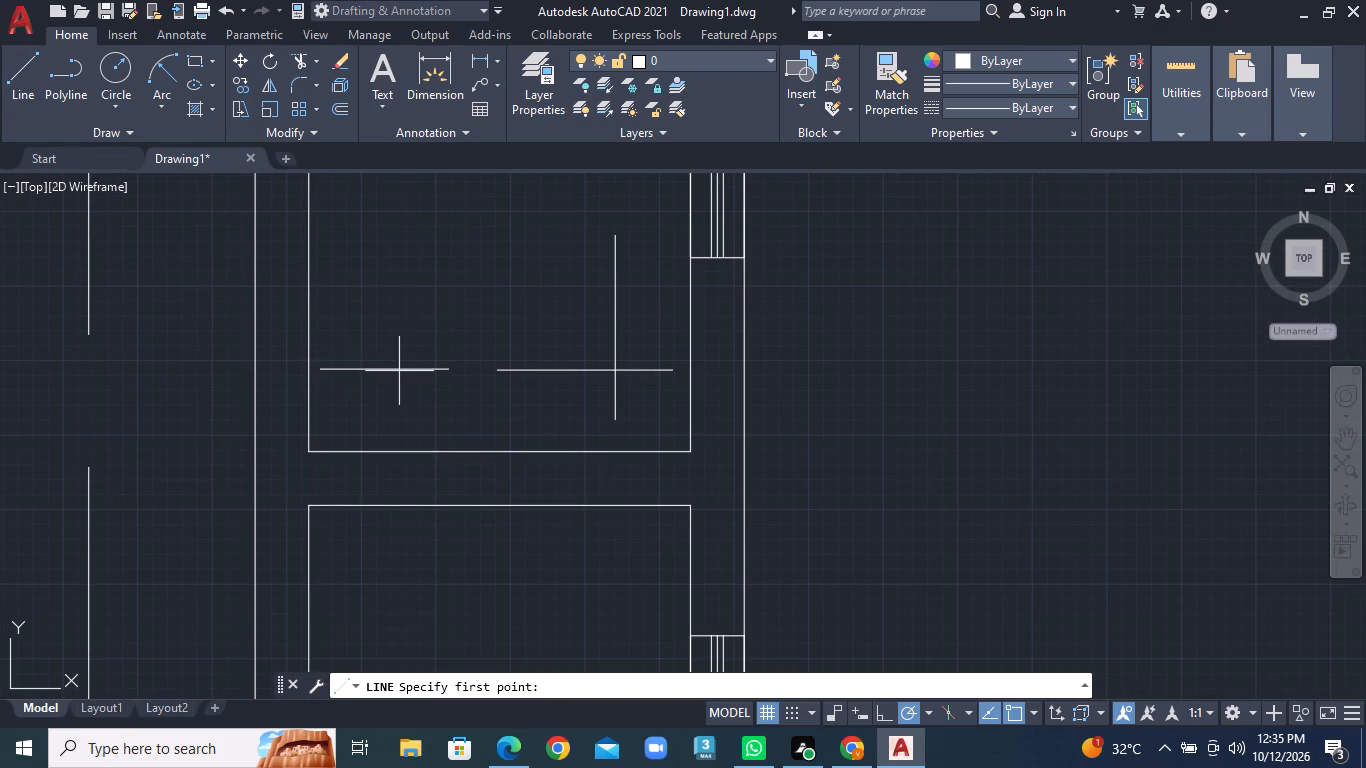
scroll(399, 371, "up", 1)
left_click(275, 367)
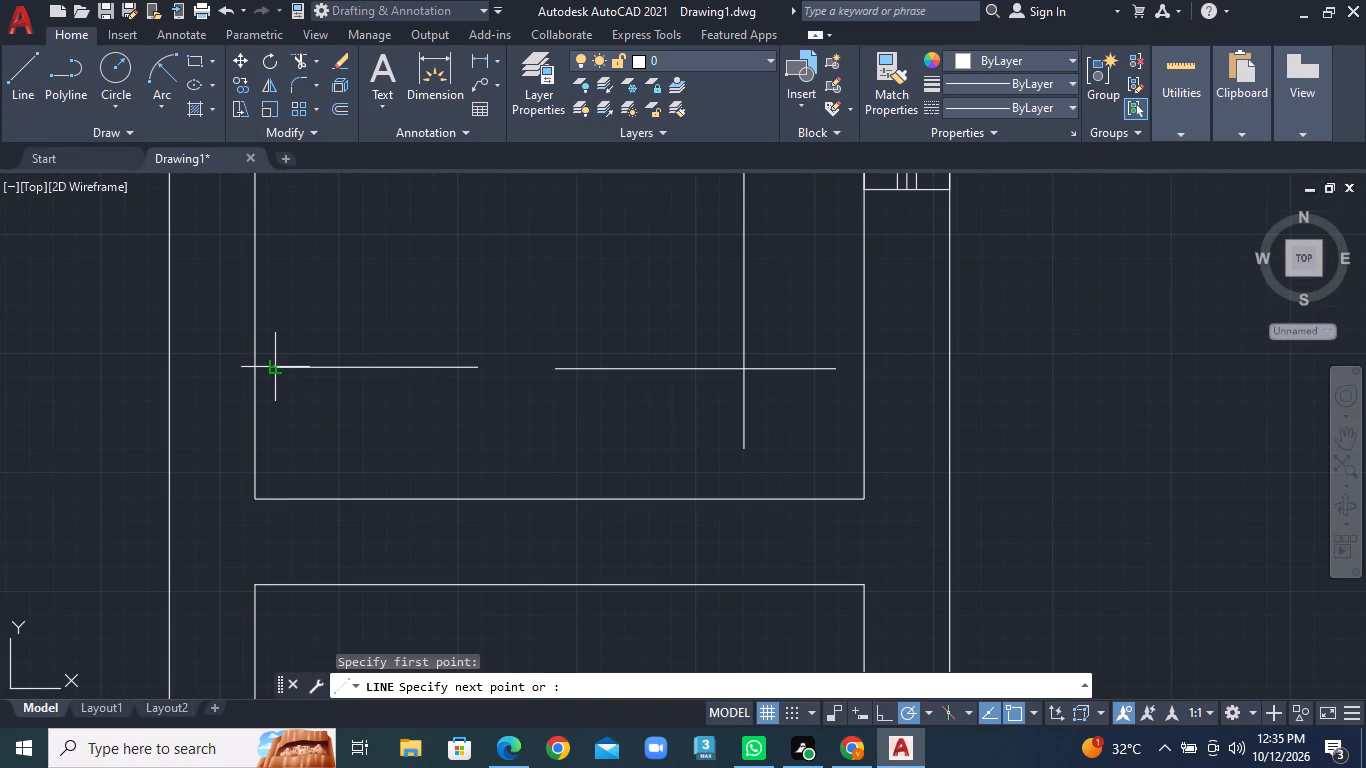
left_click(315, 329)
right_click(315, 329)
left_click(339, 339)
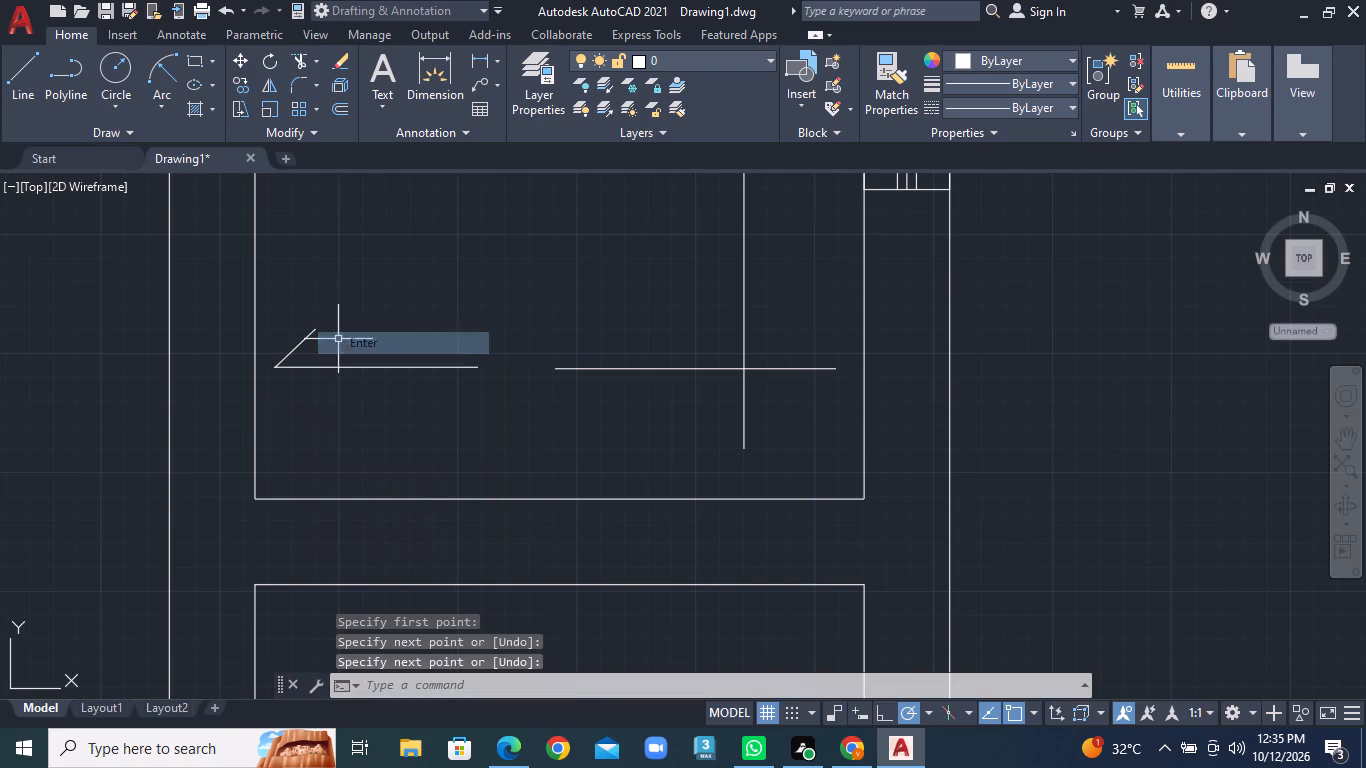
left_click(25, 84)
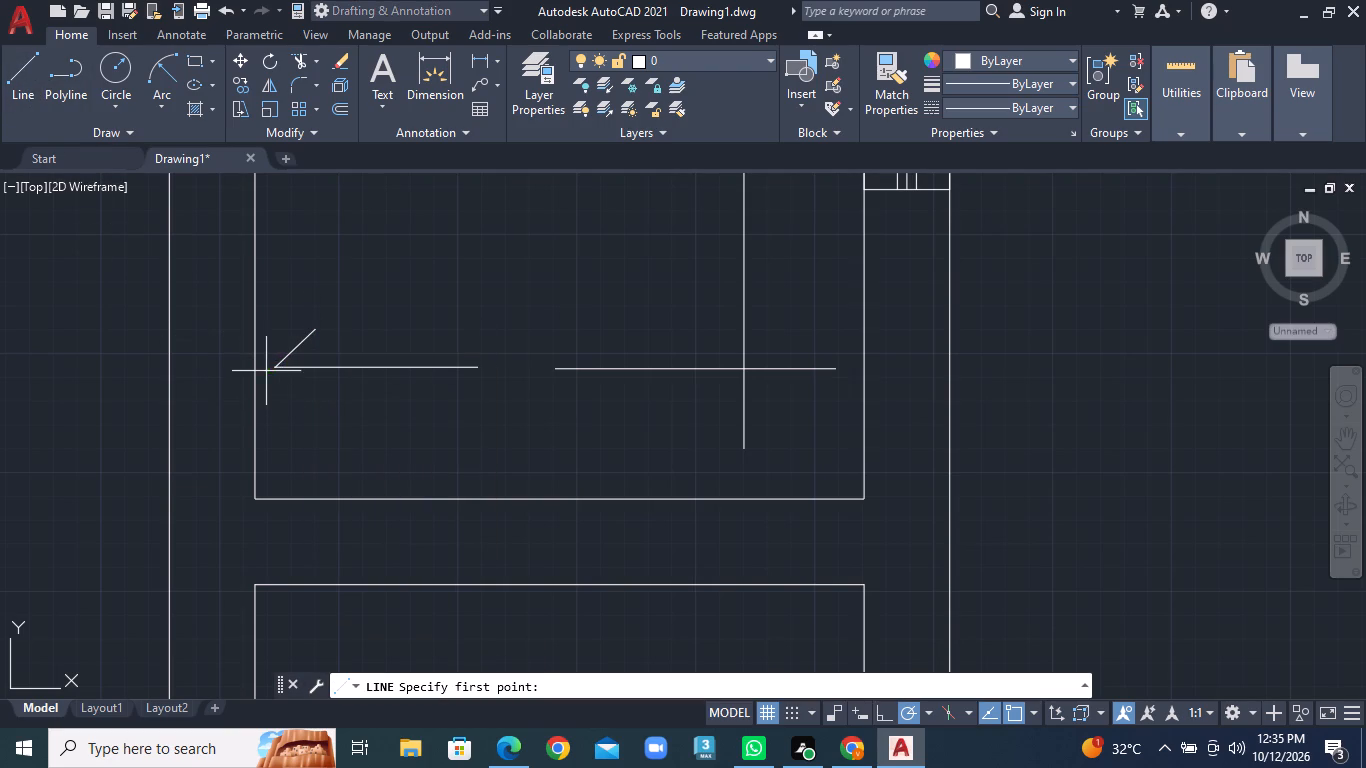
left_click(269, 369)
left_click(313, 395)
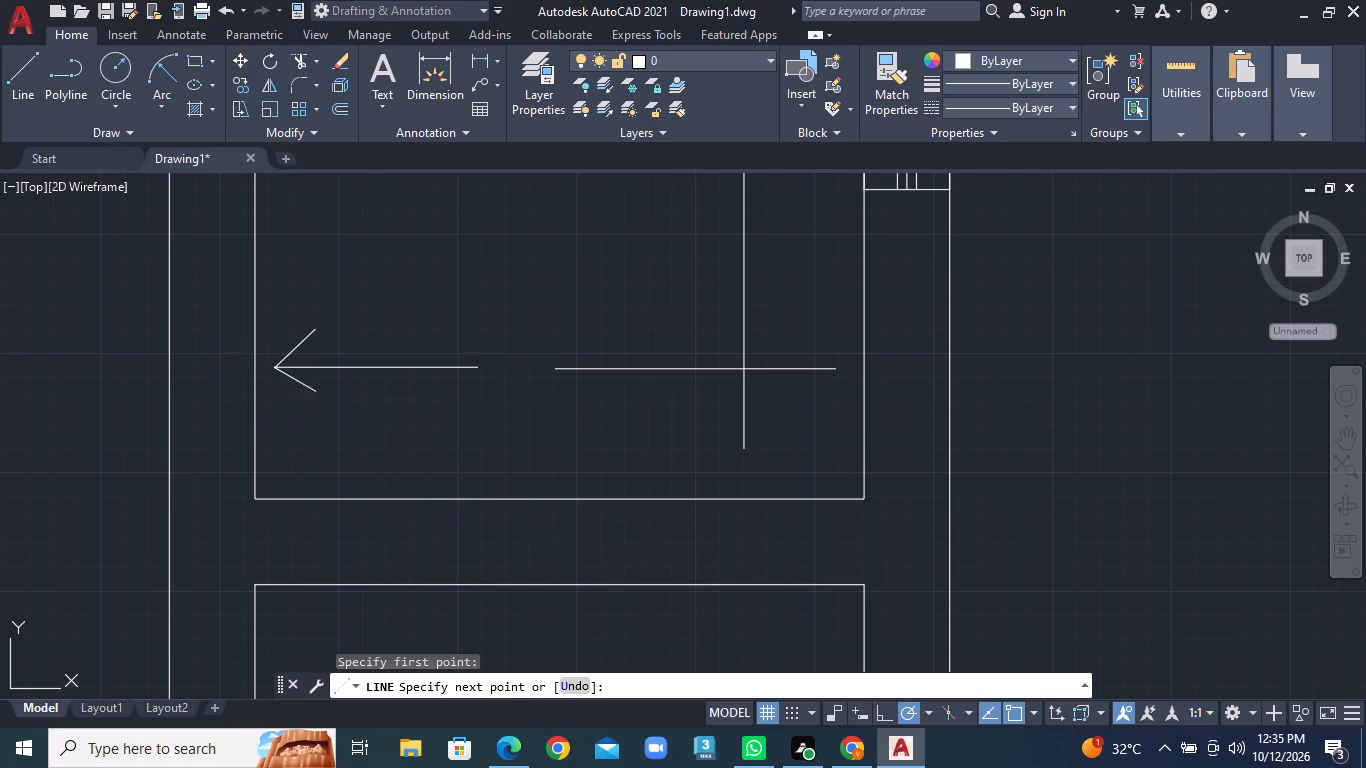
right_click(313, 395)
left_click(349, 417)
Draw an open two-stroke arrowhead at the lower end of the upper small room's vertical dimension line.
left_click(15, 78)
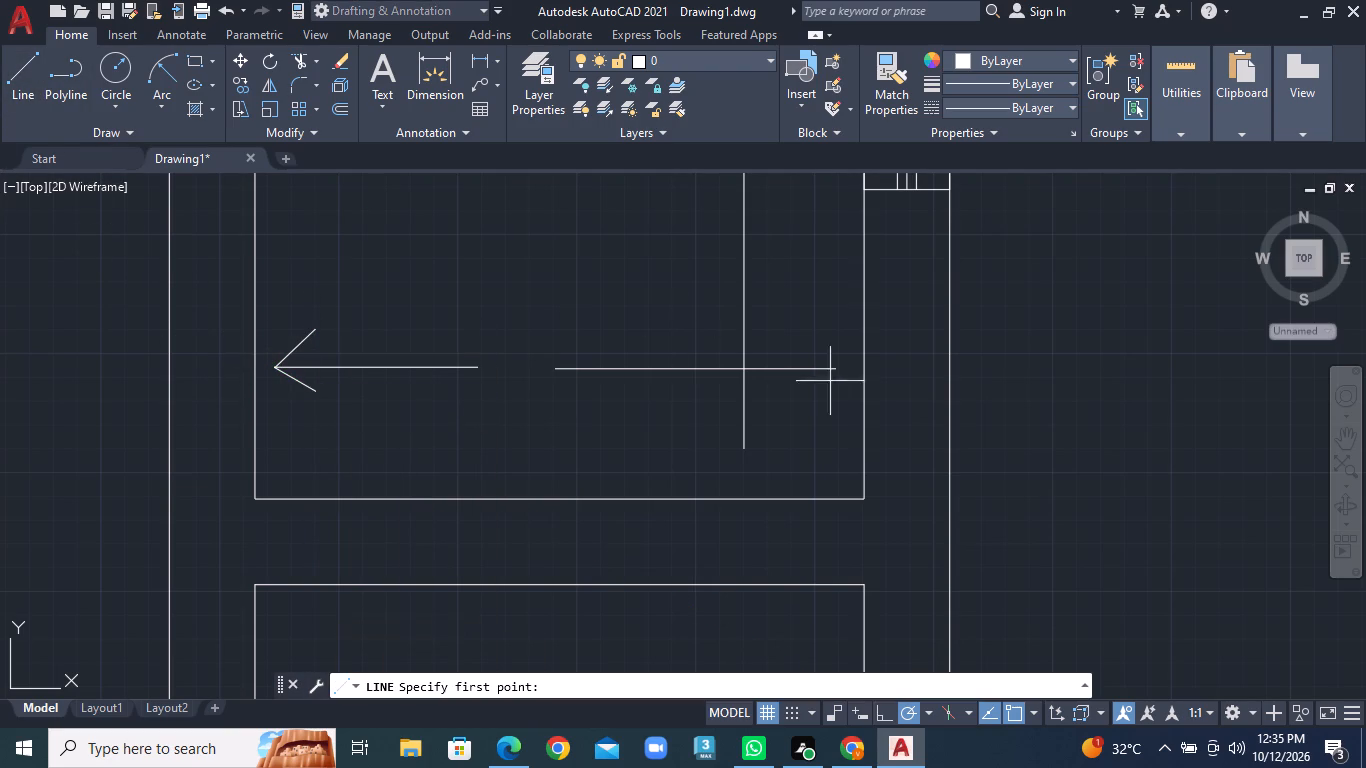
scroll(897, 407, "up", 1)
left_click(611, 432)
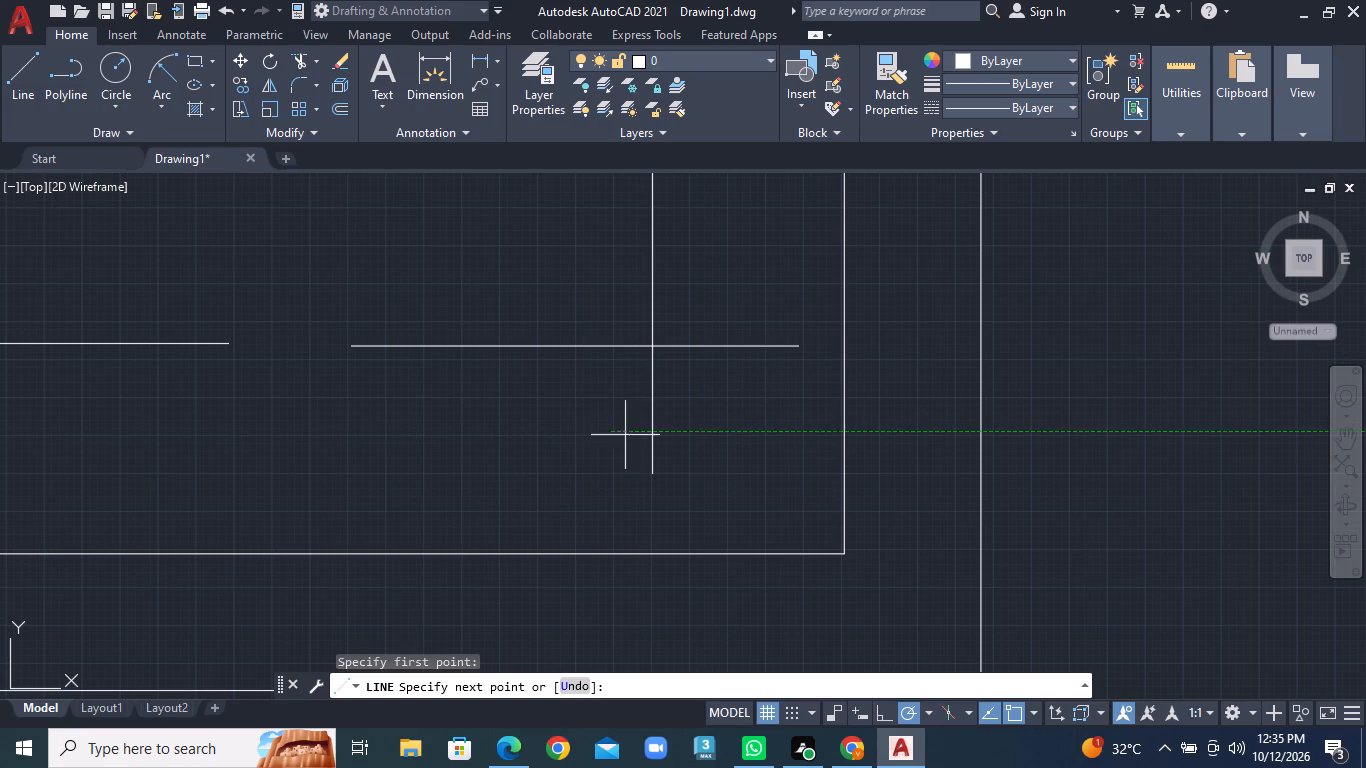
left_click(658, 472)
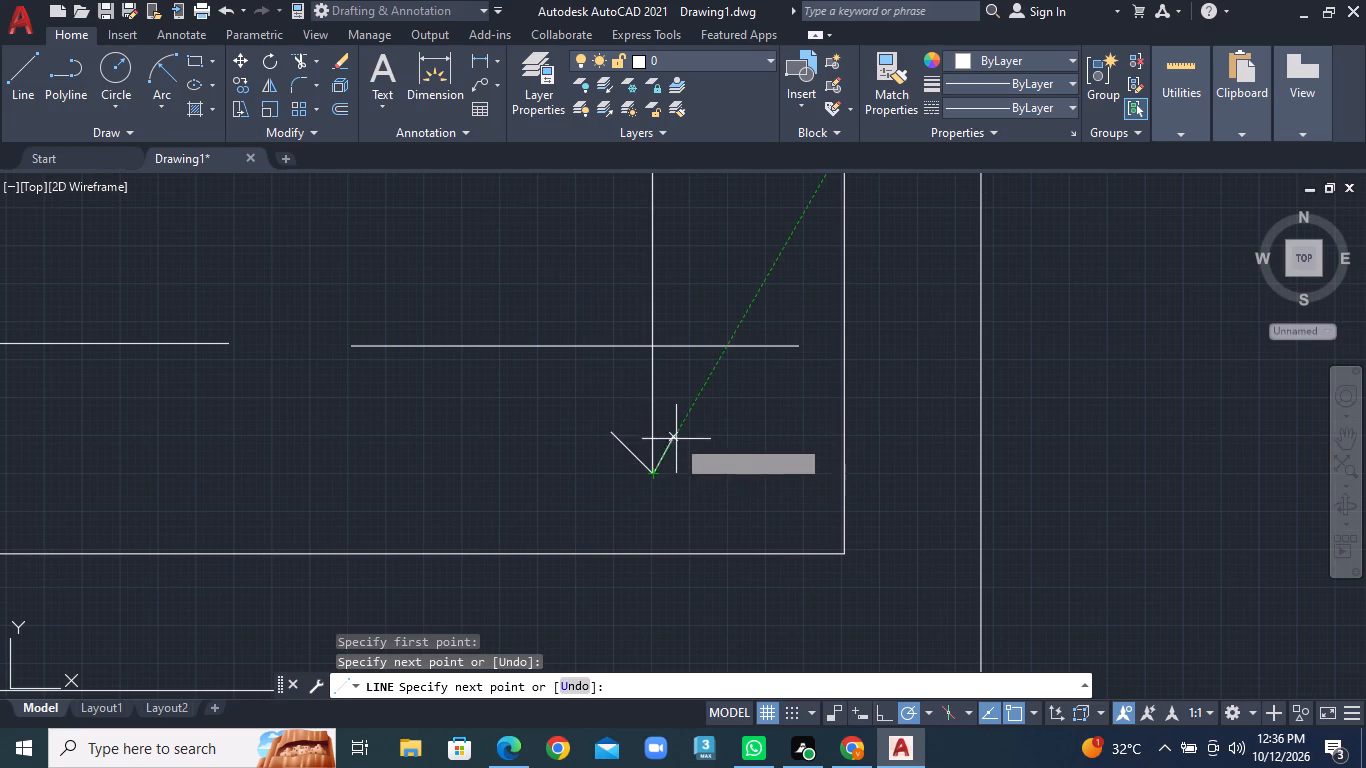
left_click(681, 432)
right_click(681, 432)
left_click(701, 442)
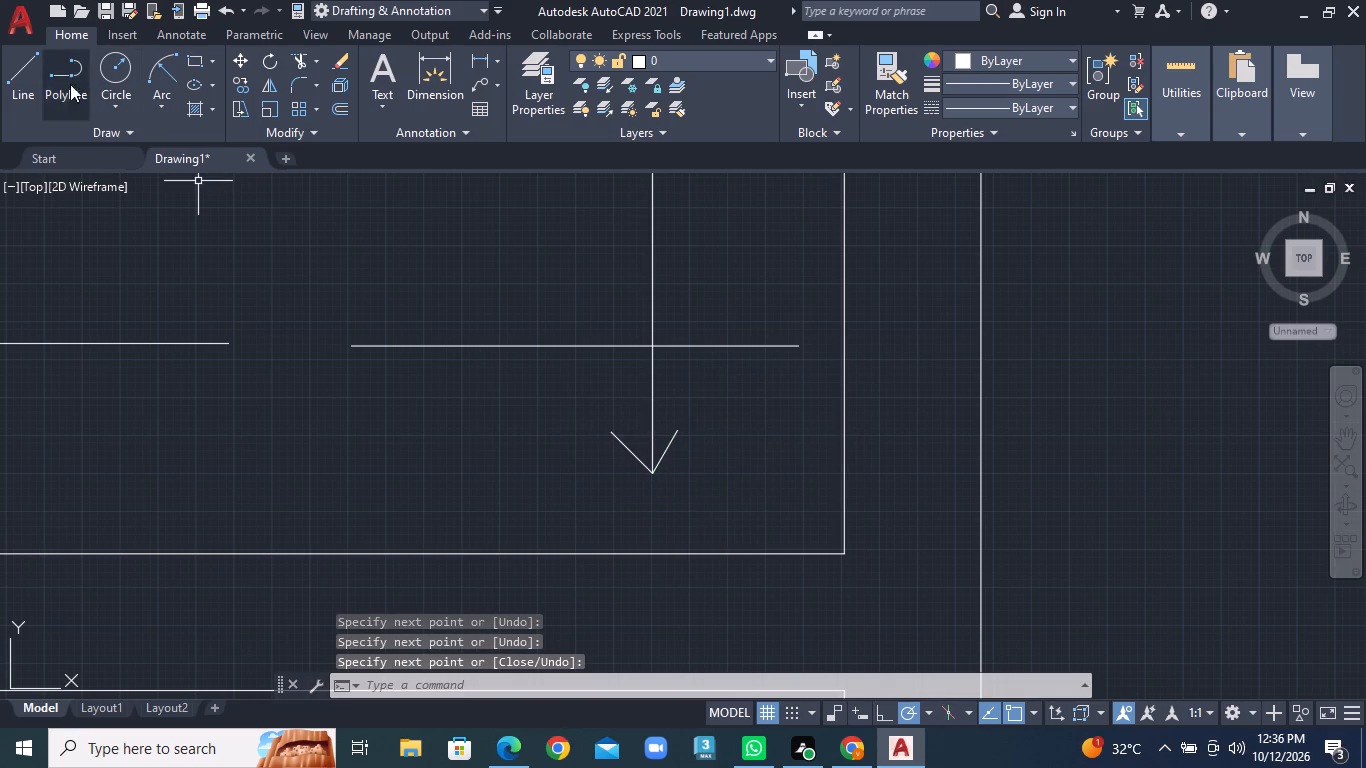
Draw an open two-stroke arrowhead at the window-side end of the upper small room's horizontal dimension line, with strokes about 3 3/8" long.
left_click(26, 86)
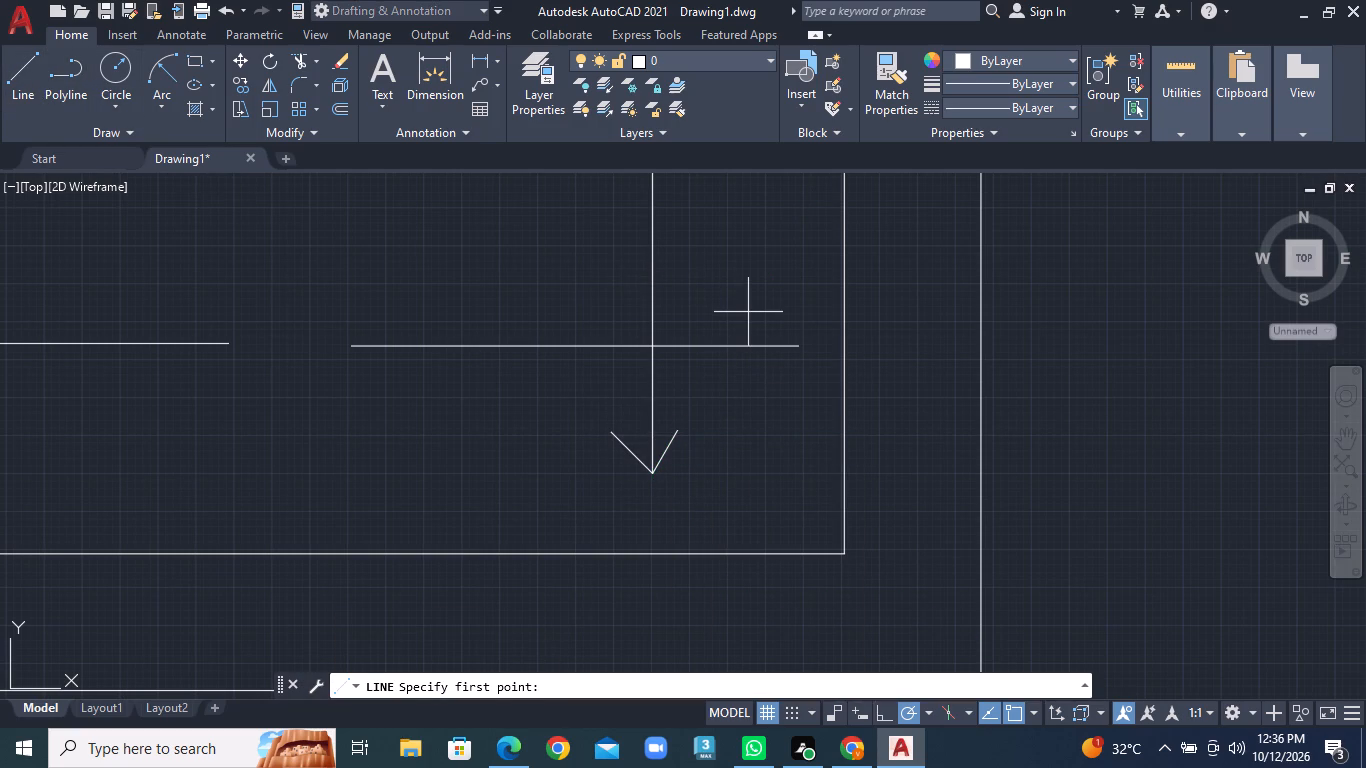
left_click(742, 318)
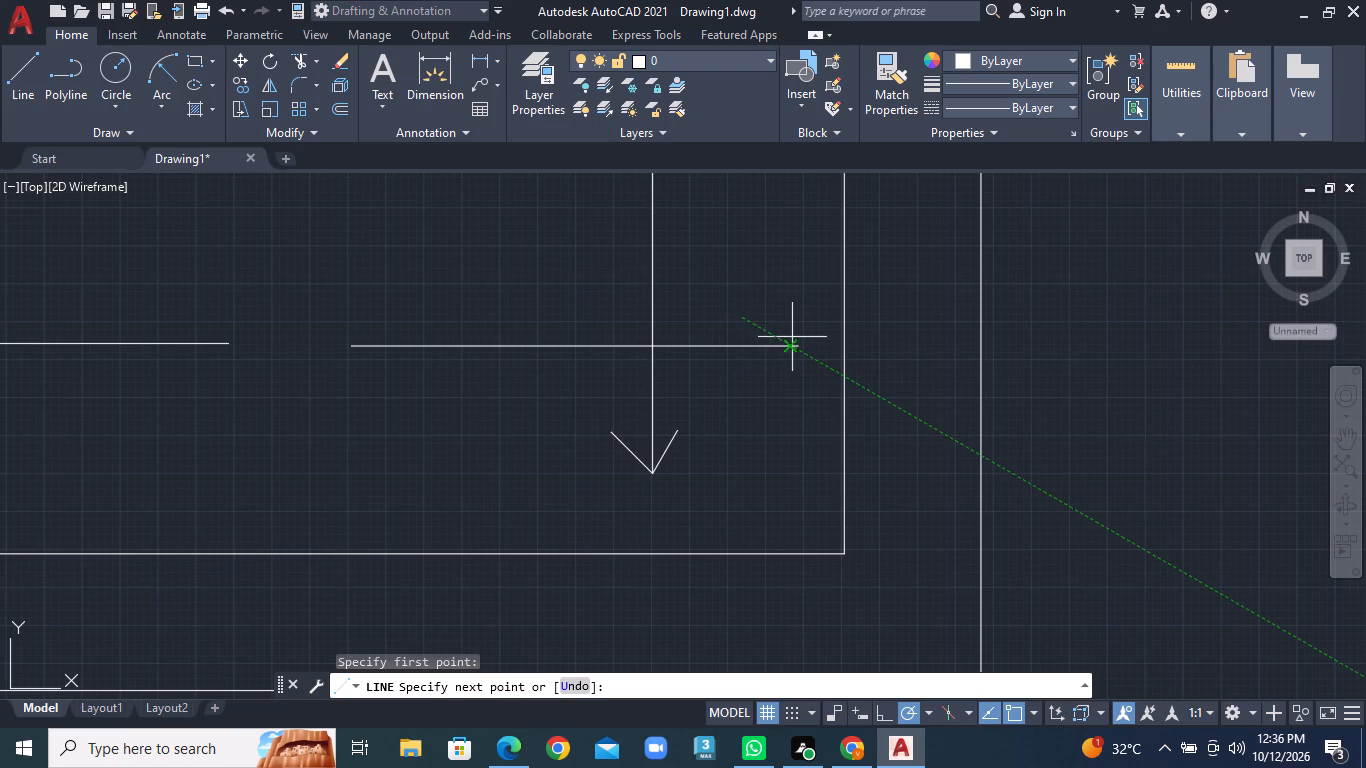
left_click(803, 346)
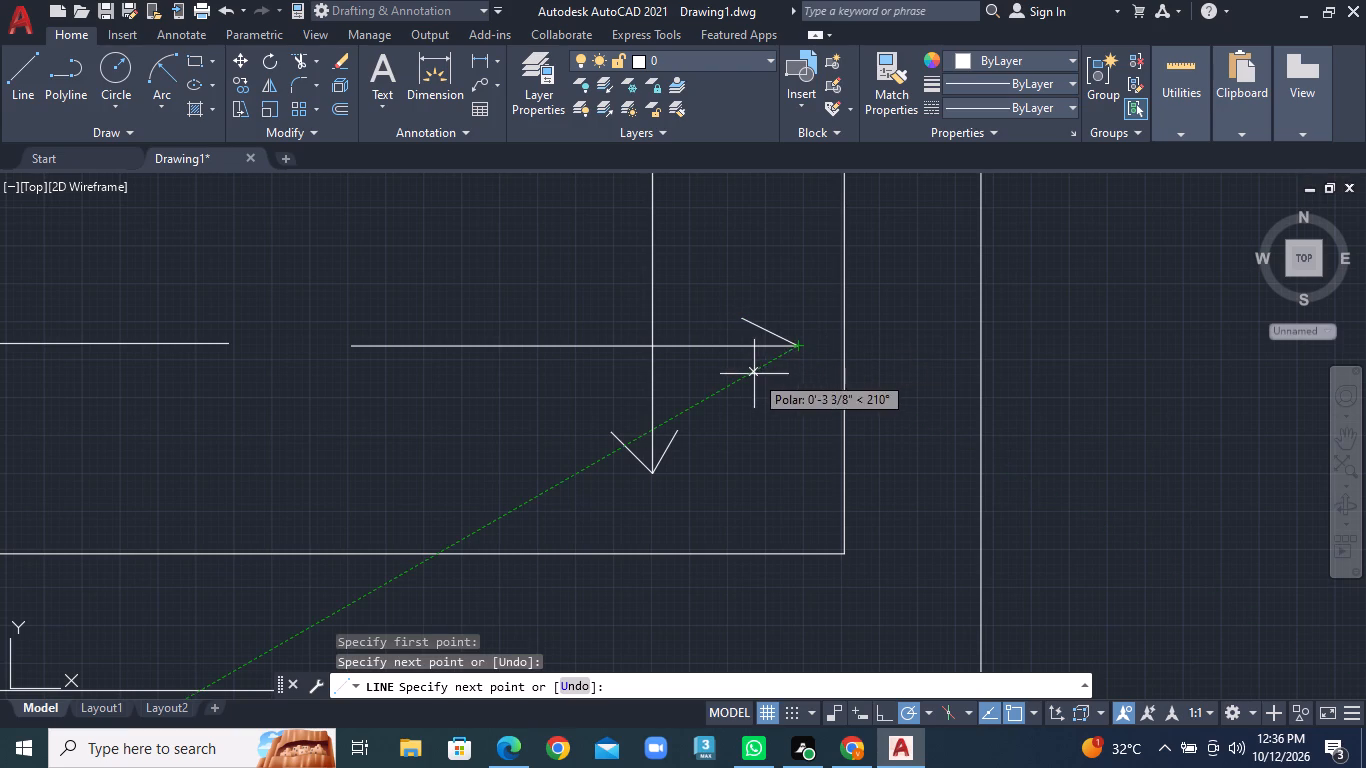
left_click(753, 375)
right_click(753, 375)
left_click(769, 394)
Draw a horizontal dimension line below the door in the lower small room beside the bedroom, as two segments with a gap.
scroll(736, 399, "down", 4)
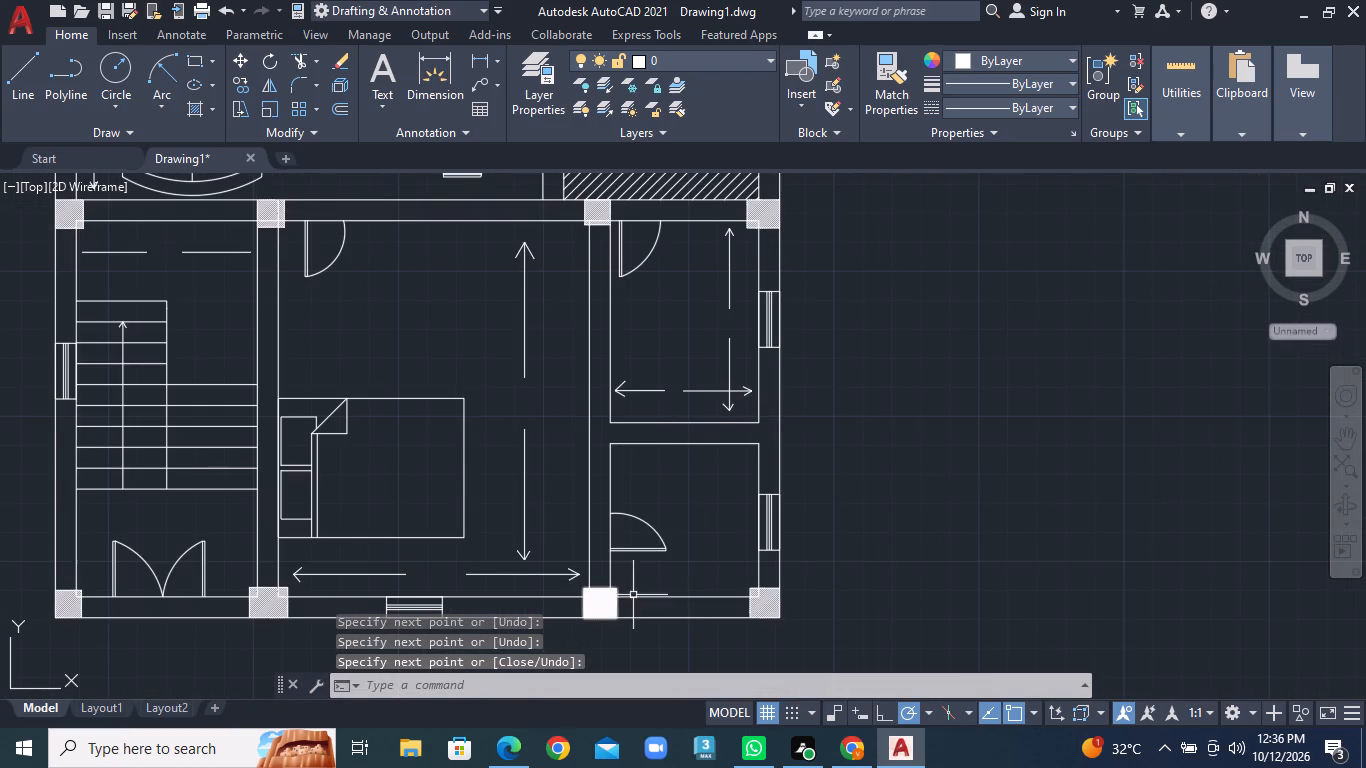
middle_click_drag(678, 545, 528, 453)
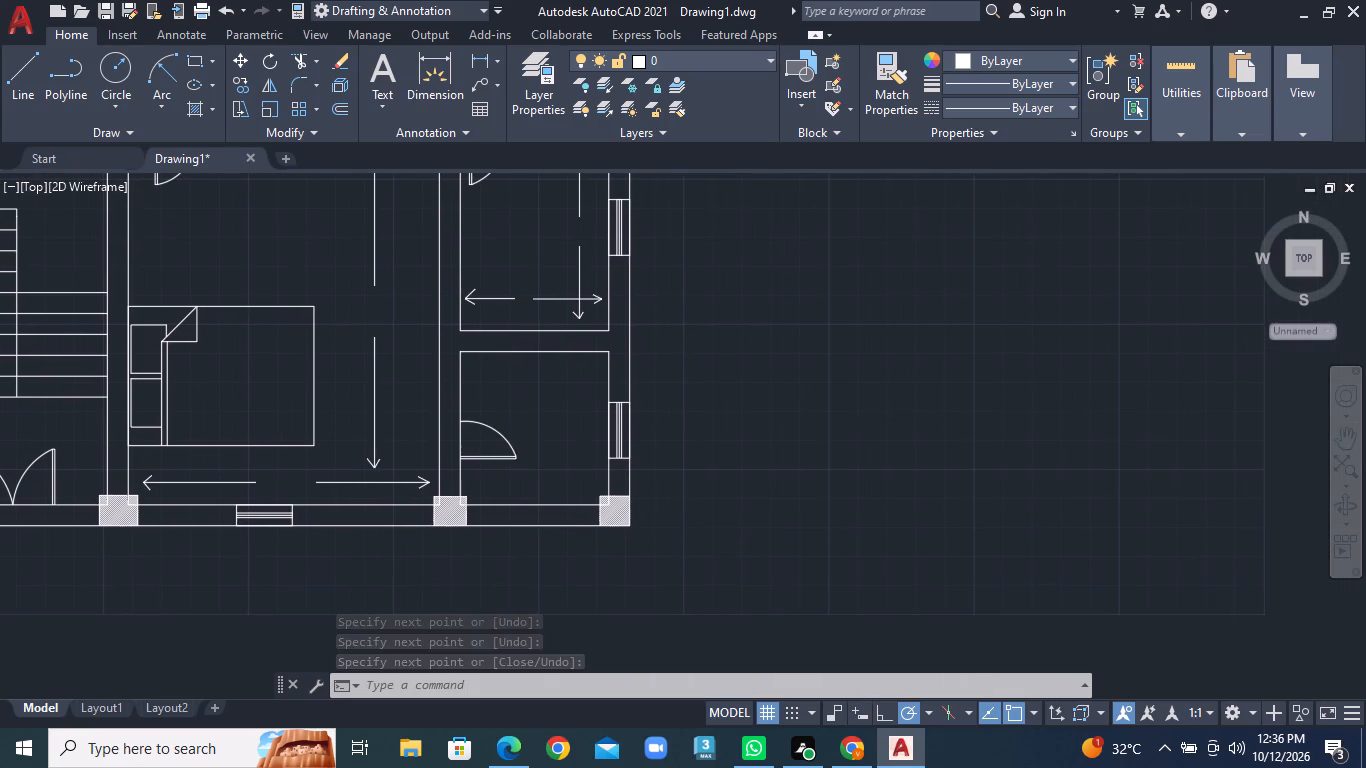
left_click(19, 67)
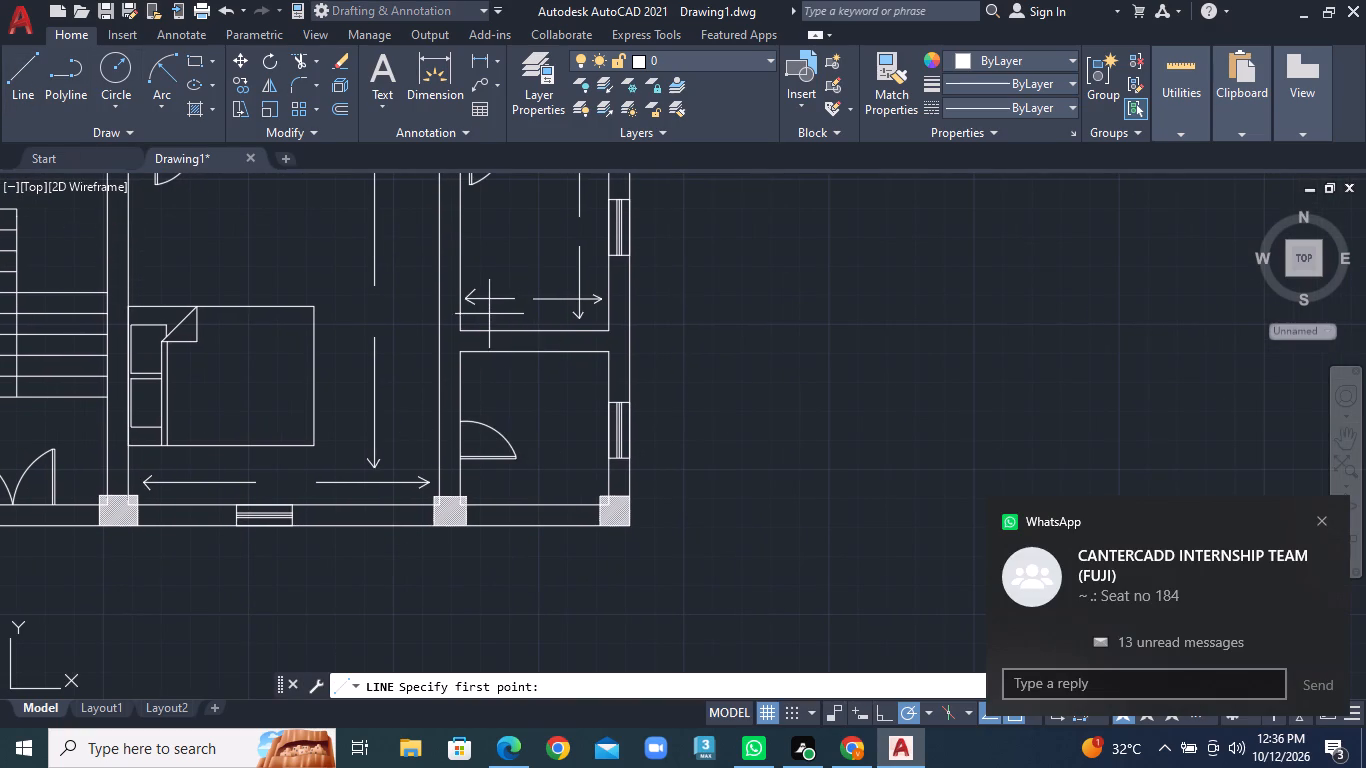
left_click(474, 476)
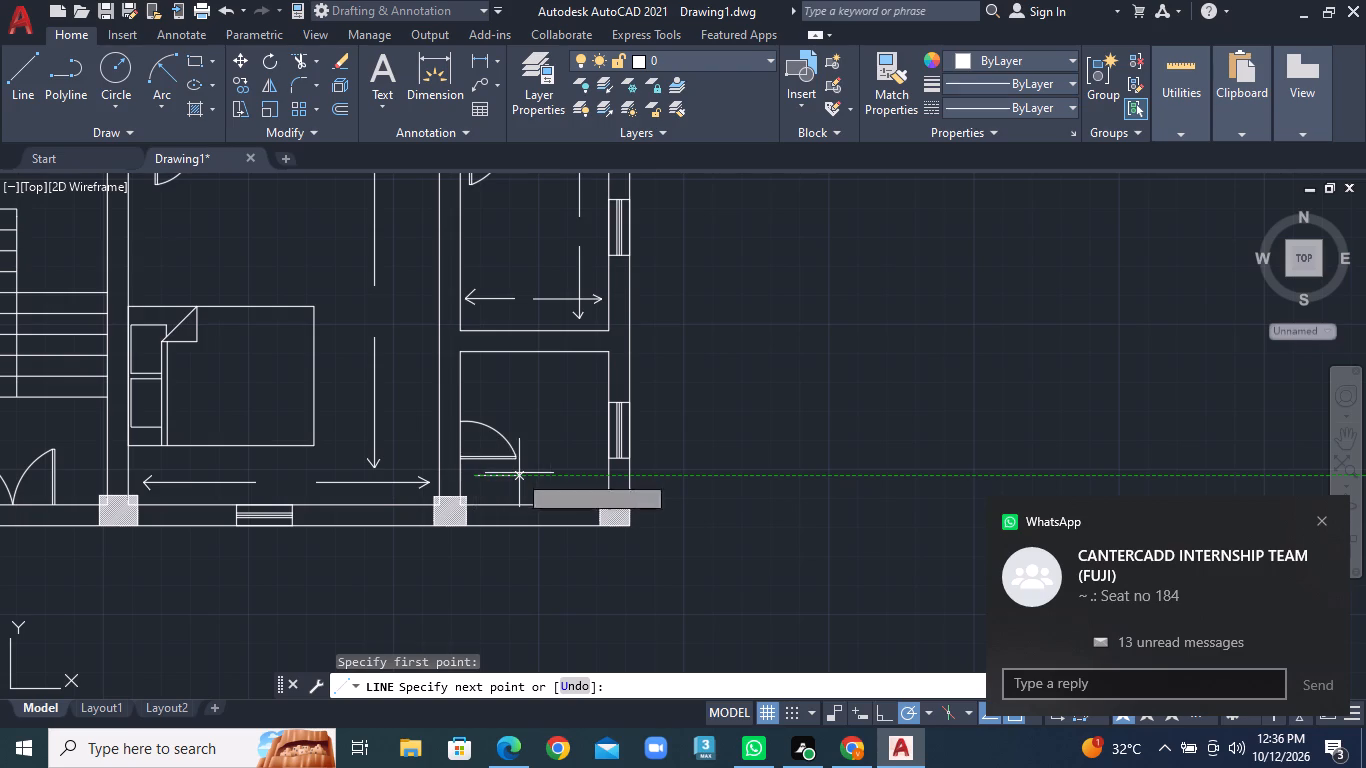
left_click(520, 473)
right_click(520, 473)
left_click(555, 485)
right_click(798, 528)
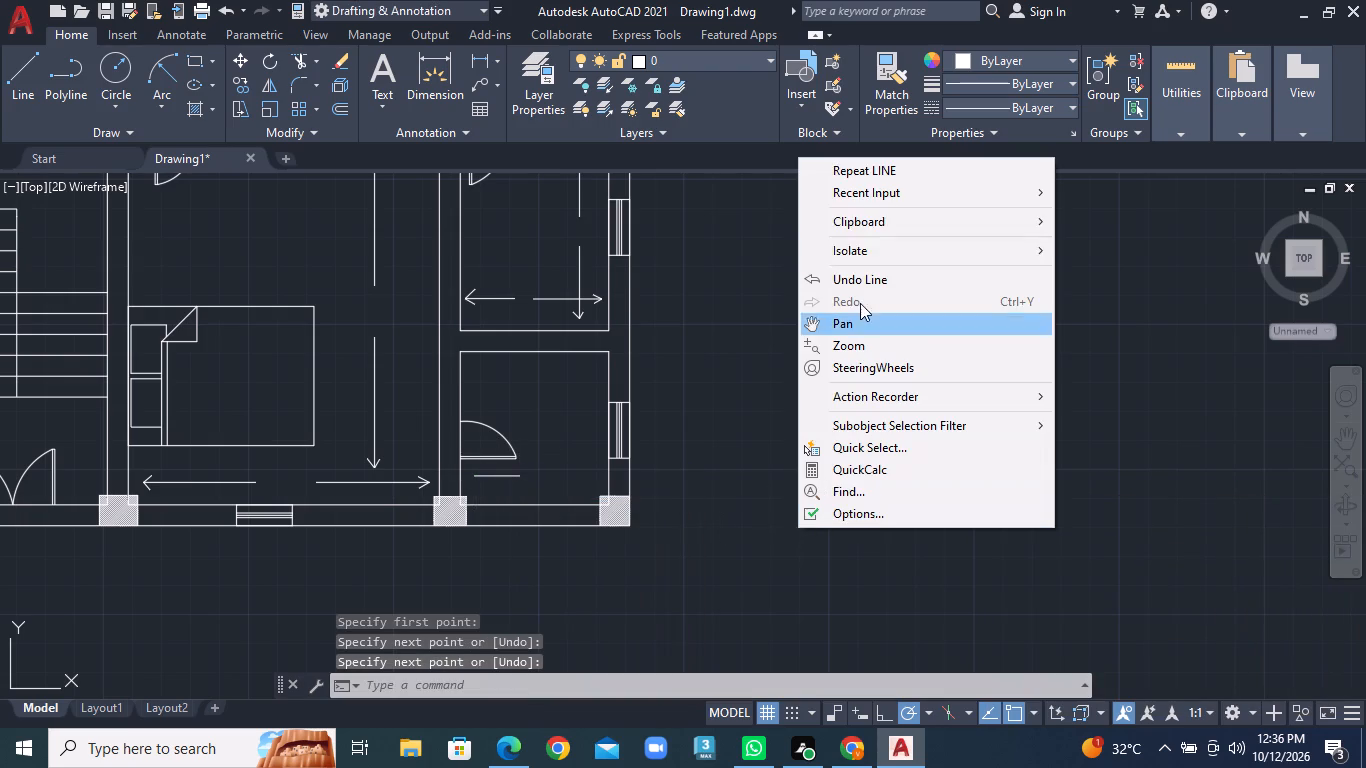
left_click(865, 175)
scroll(643, 478, "up", 1)
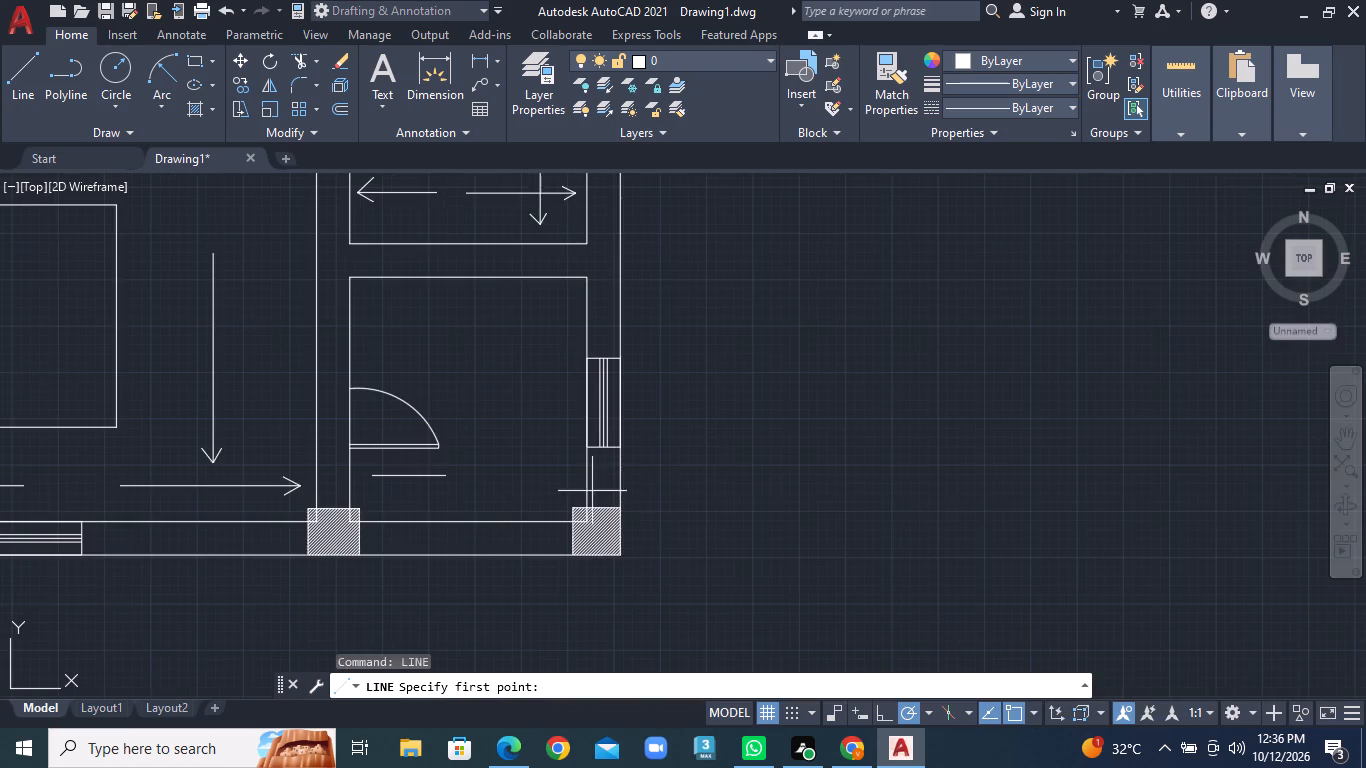
scroll(423, 492, "up", 2)
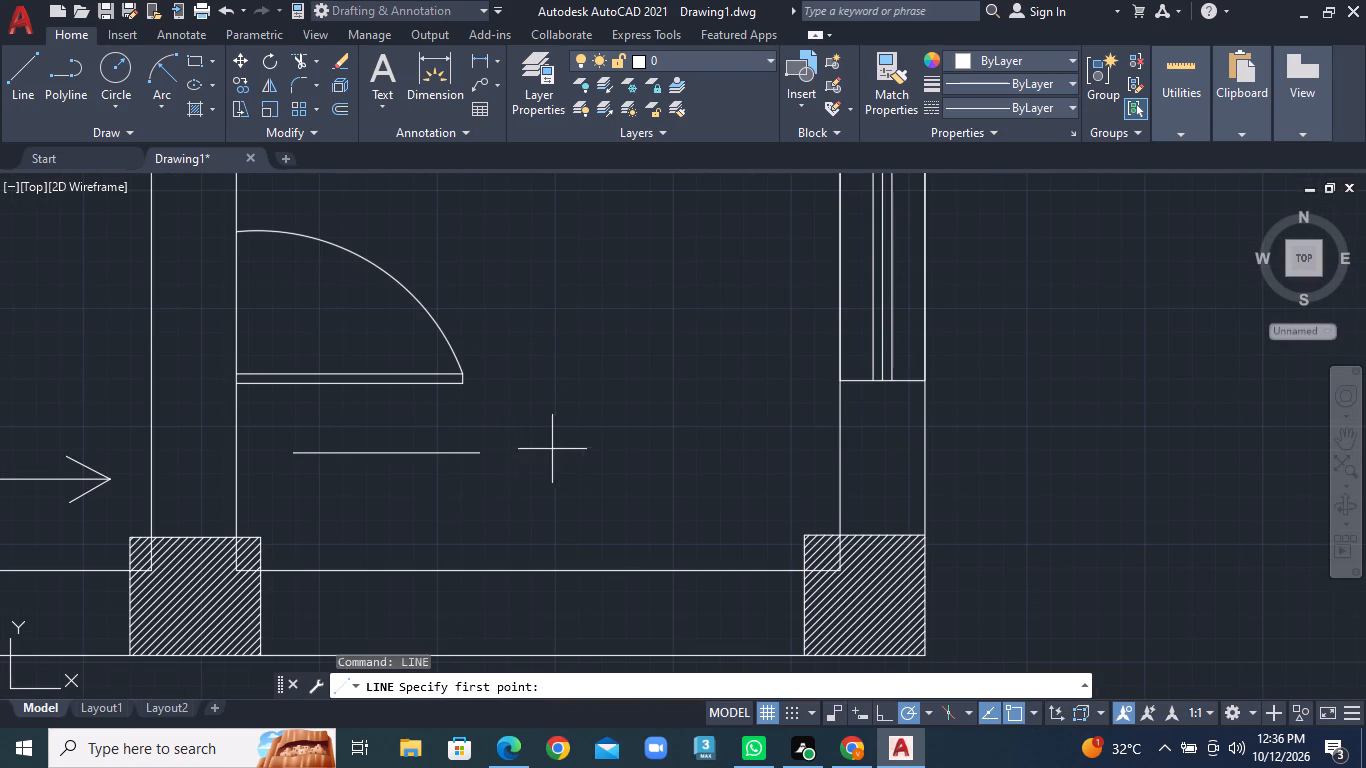
left_click(586, 451)
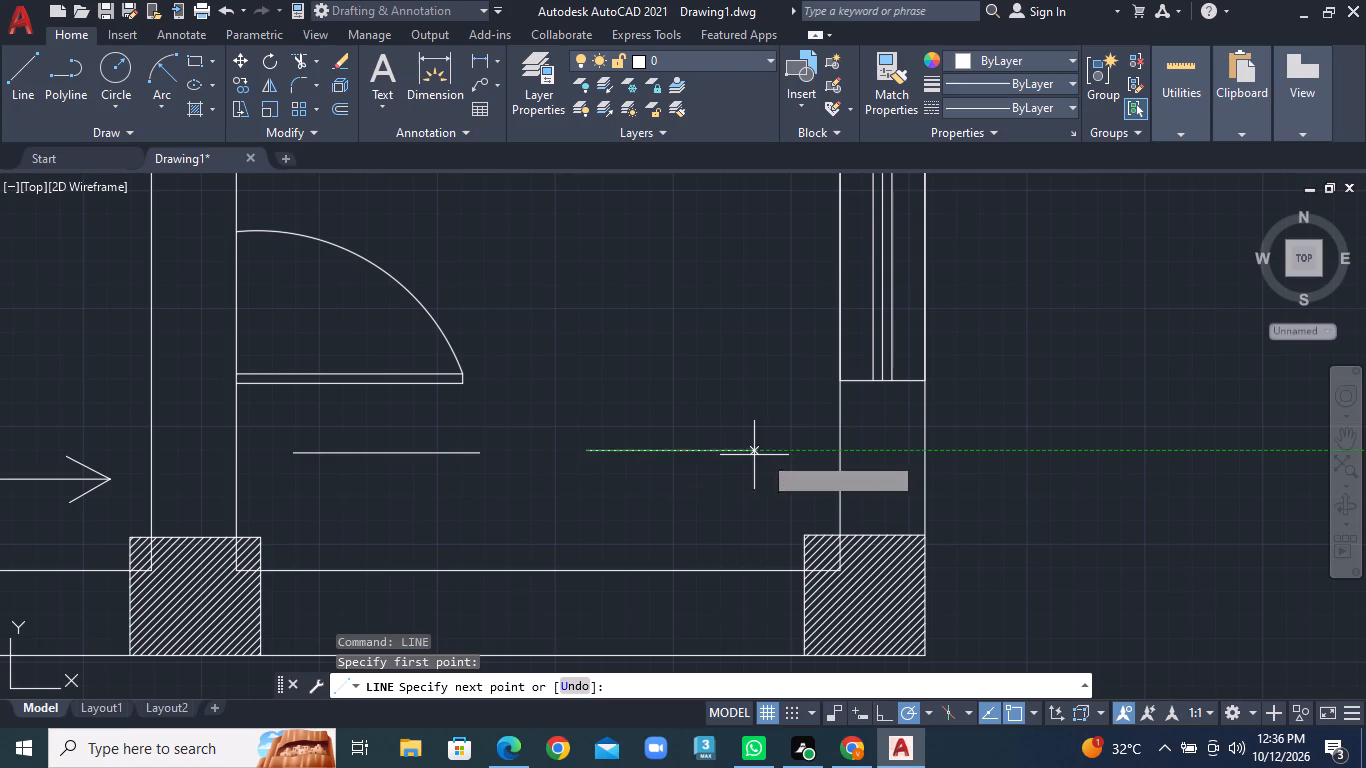
left_click(805, 451)
right_click(805, 451)
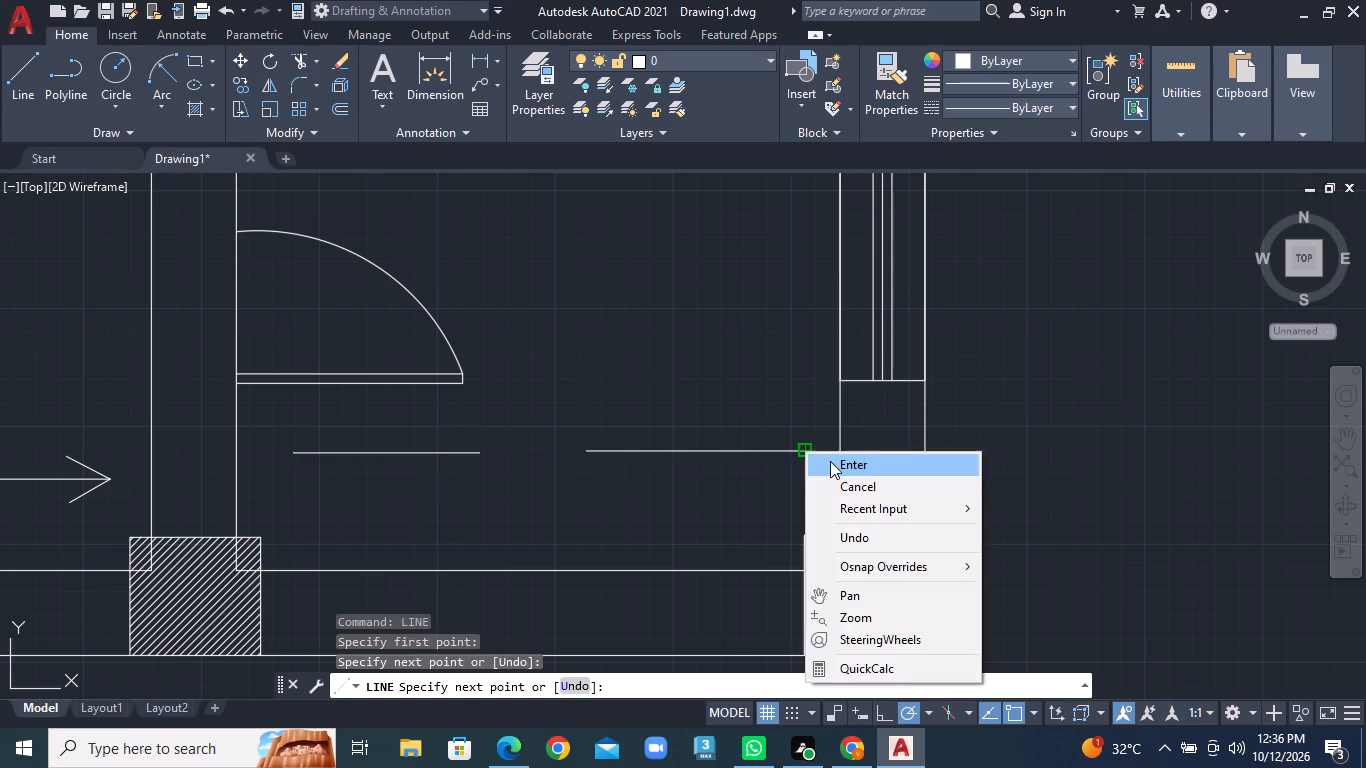
left_click(832, 461)
Draw a gapped vertical dimension line near the lower small room's window wall, with the lower segment running down to the bottom wall.
scroll(721, 462, "down", 2)
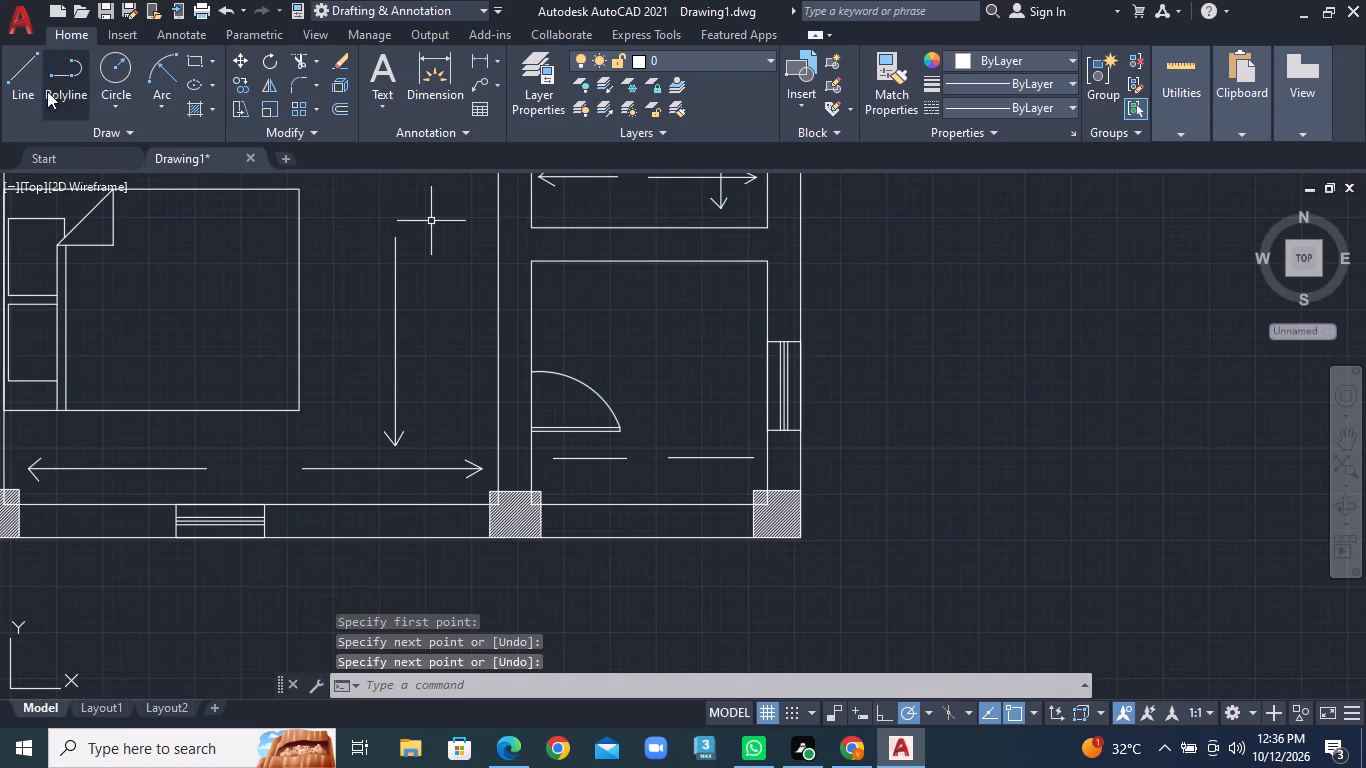
left_click(23, 78)
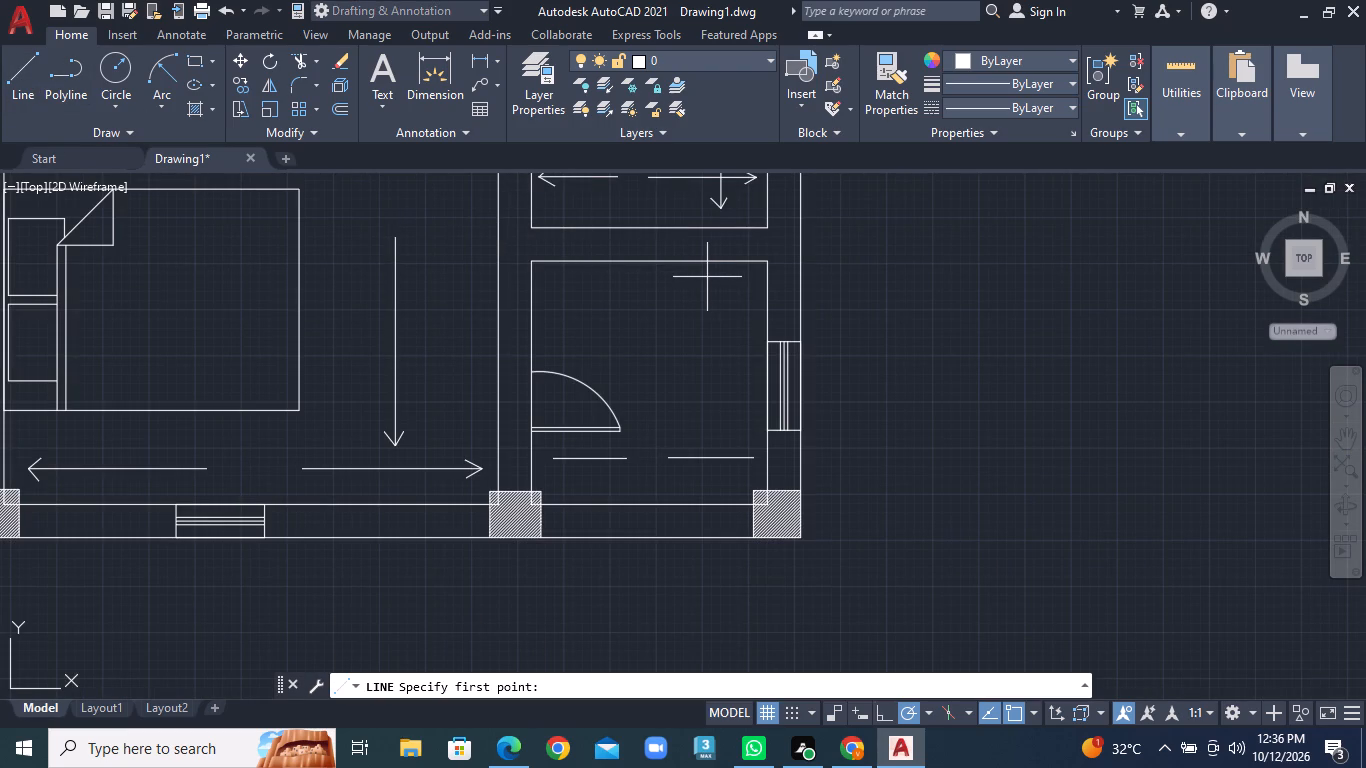
left_click(707, 277)
left_click(706, 381)
right_click(706, 381)
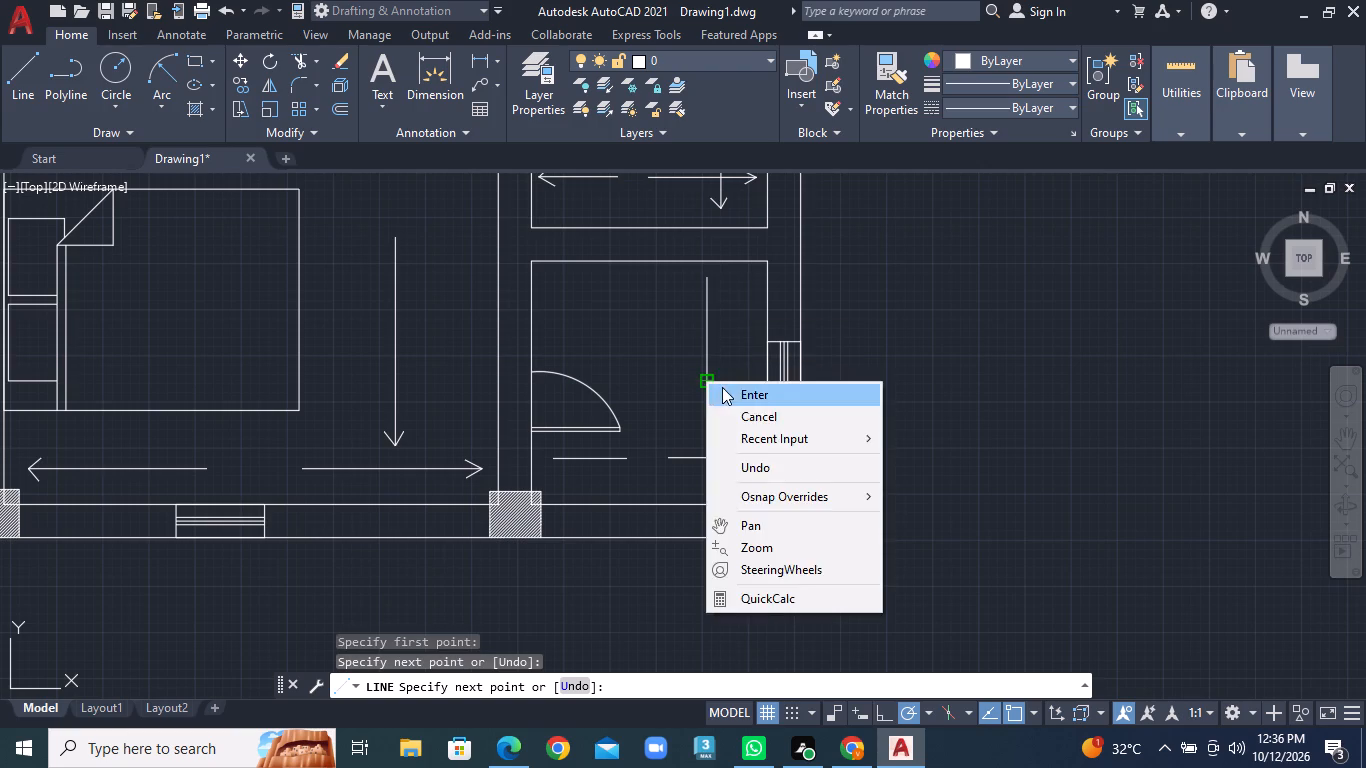
left_click(722, 387)
left_click(4, 66)
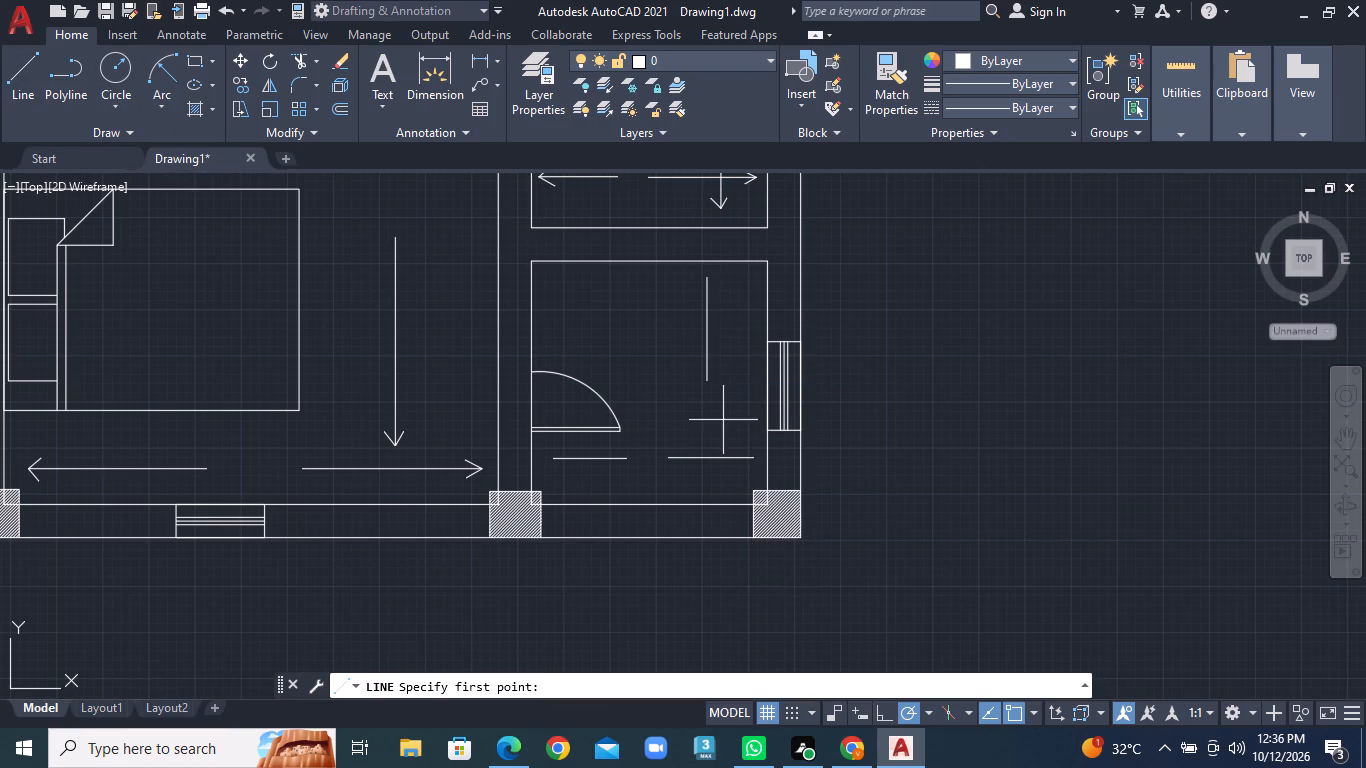
left_click(706, 433)
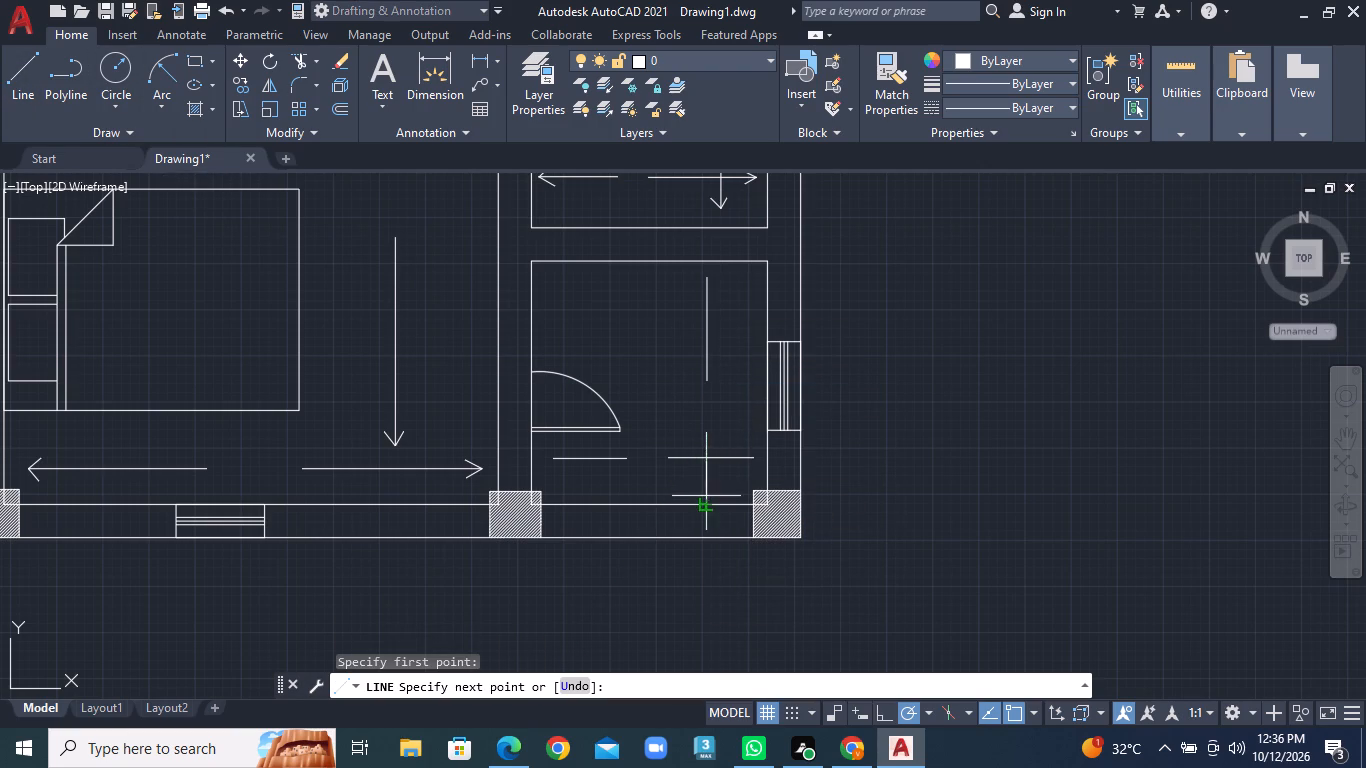
left_click(706, 502)
right_click(706, 502)
left_click(771, 293)
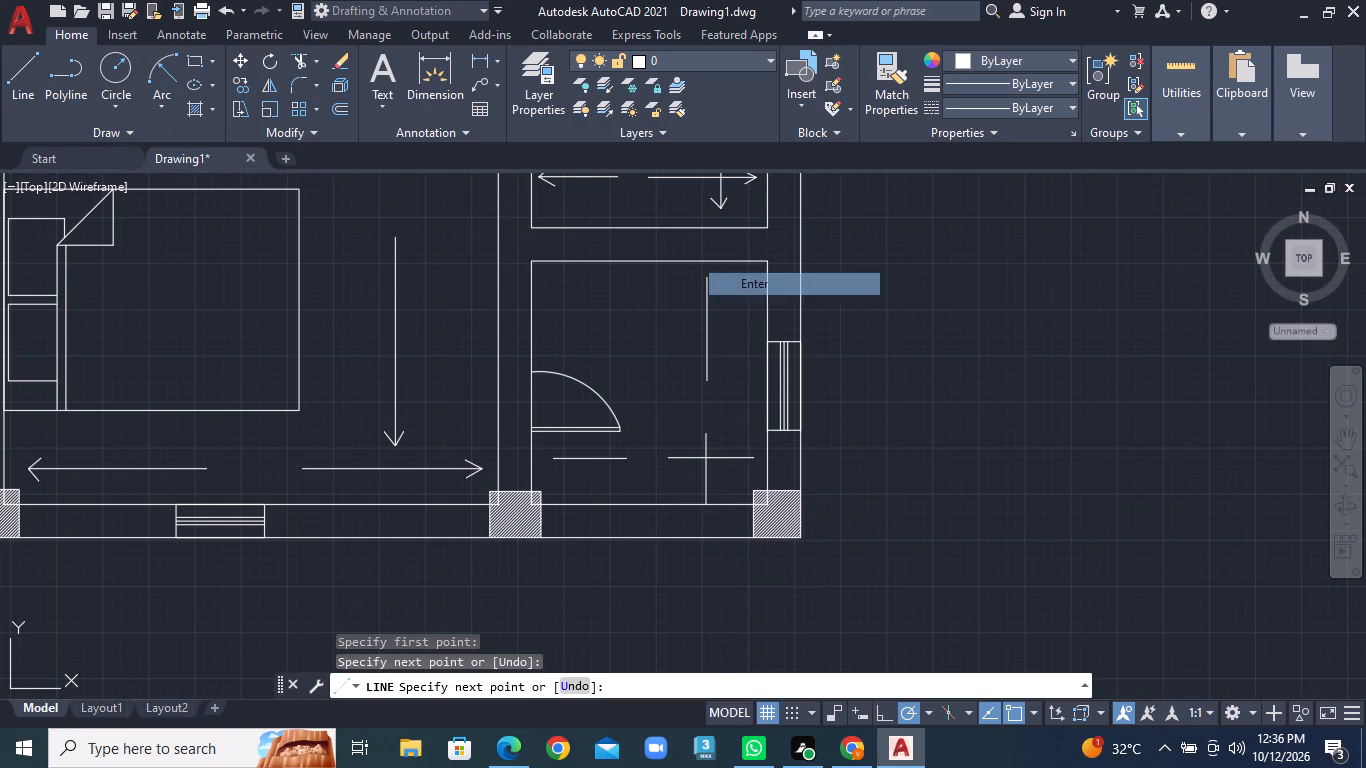
Draw an open two-stroke arrowhead at the upper end of the lower small room's vertical dimension line.
left_click(18, 62)
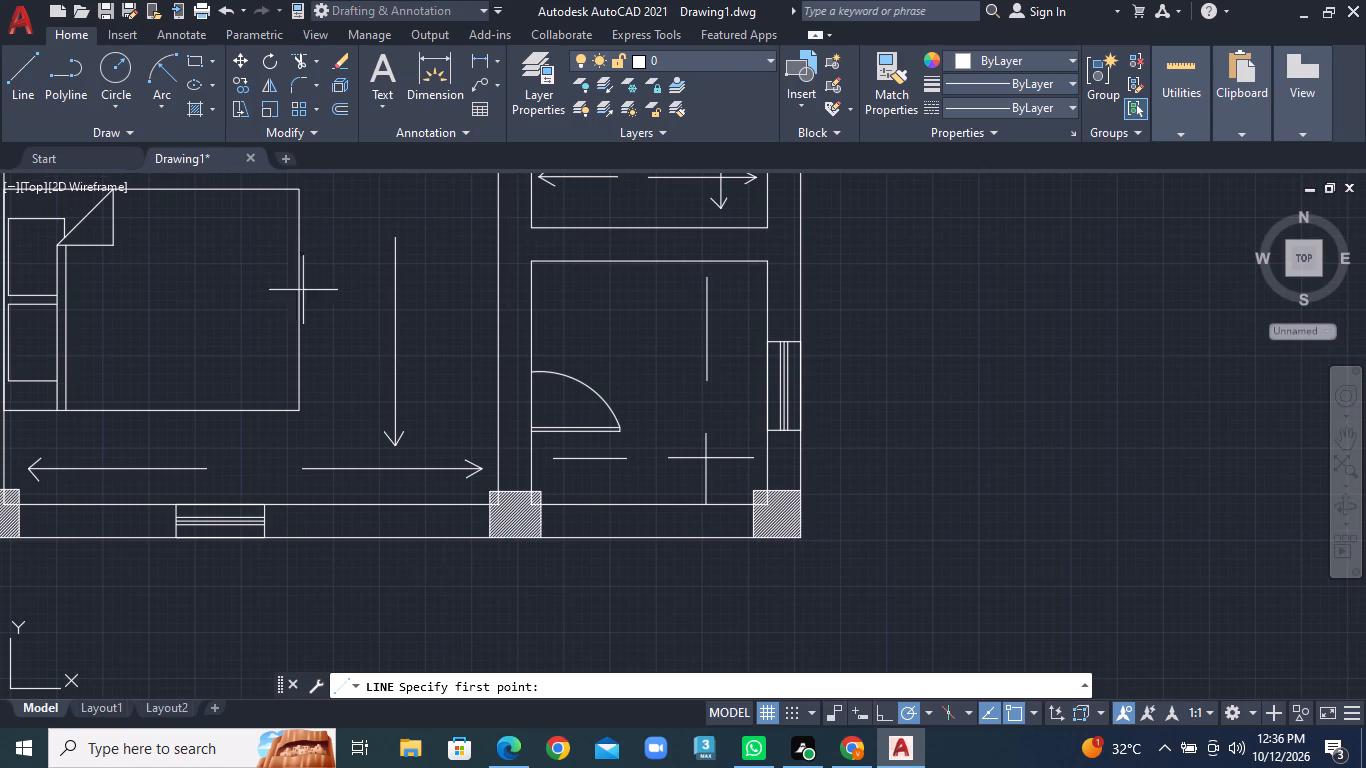
scroll(676, 303, "up", 2)
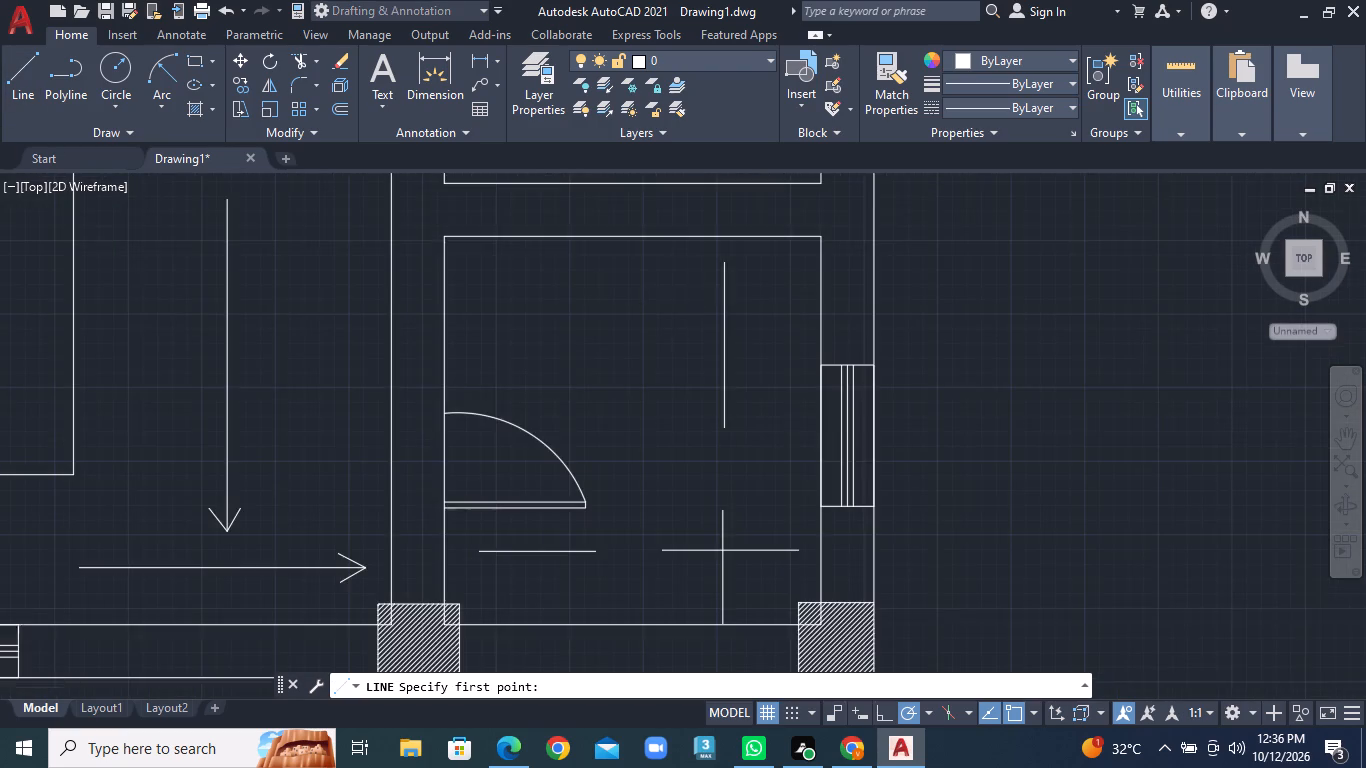
left_click(750, 245)
left_click(724, 273)
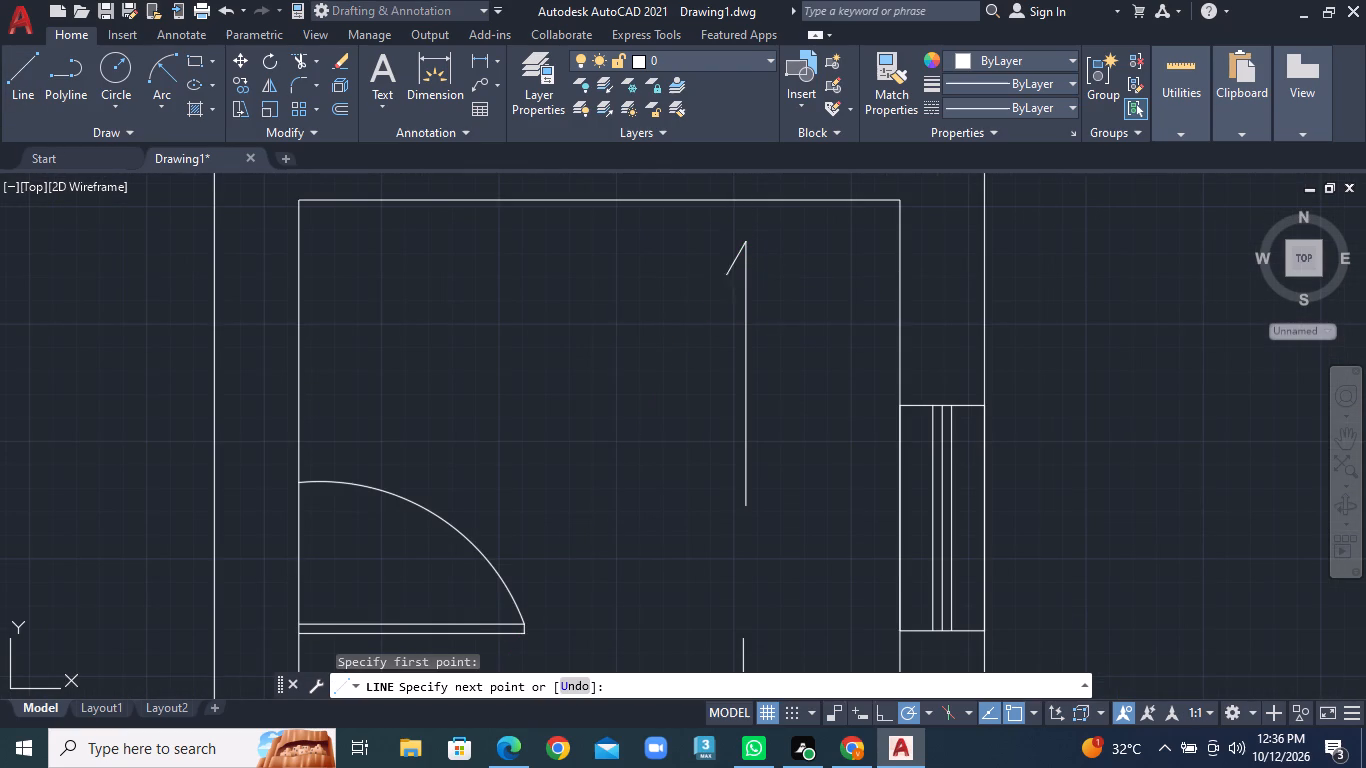
right_click(724, 273)
left_click(755, 293)
right_click(648, 386)
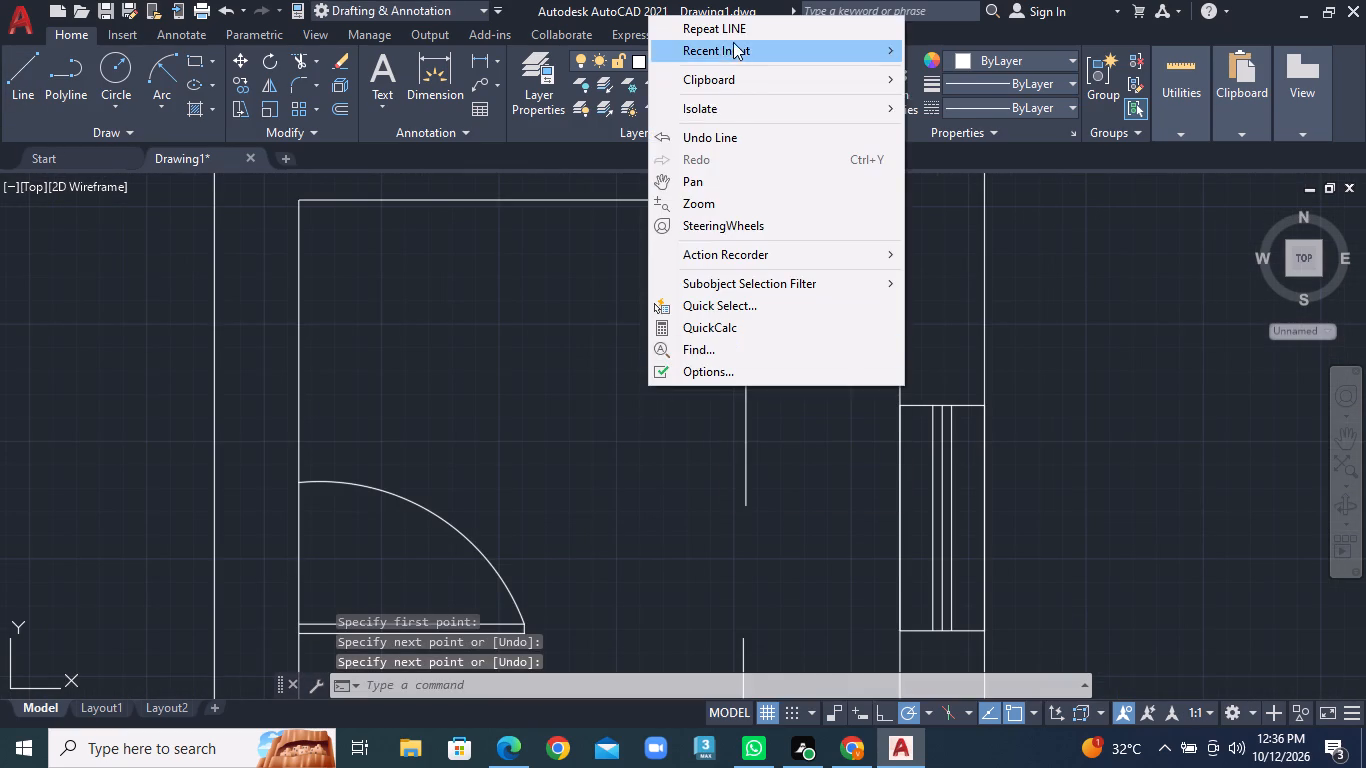
left_click(736, 28)
left_click(747, 240)
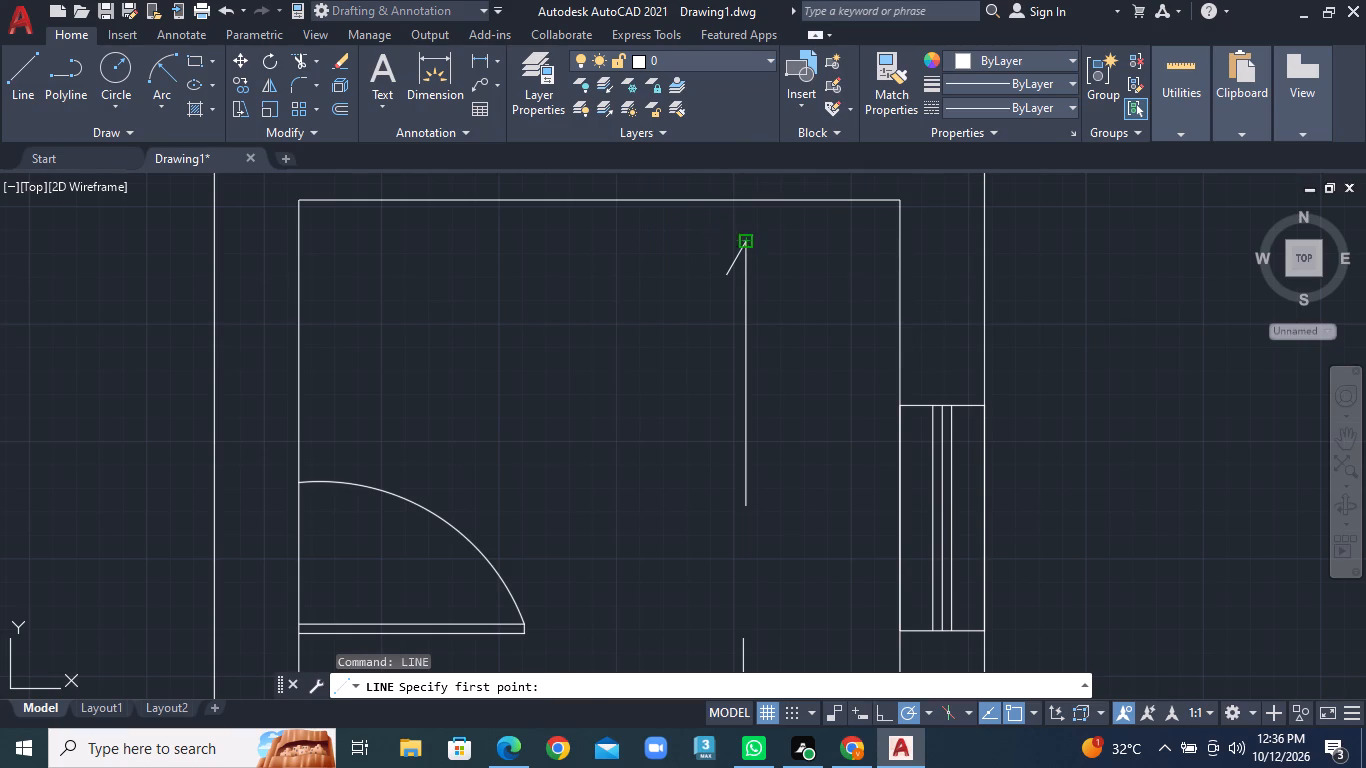
left_click(771, 273)
right_click(771, 273)
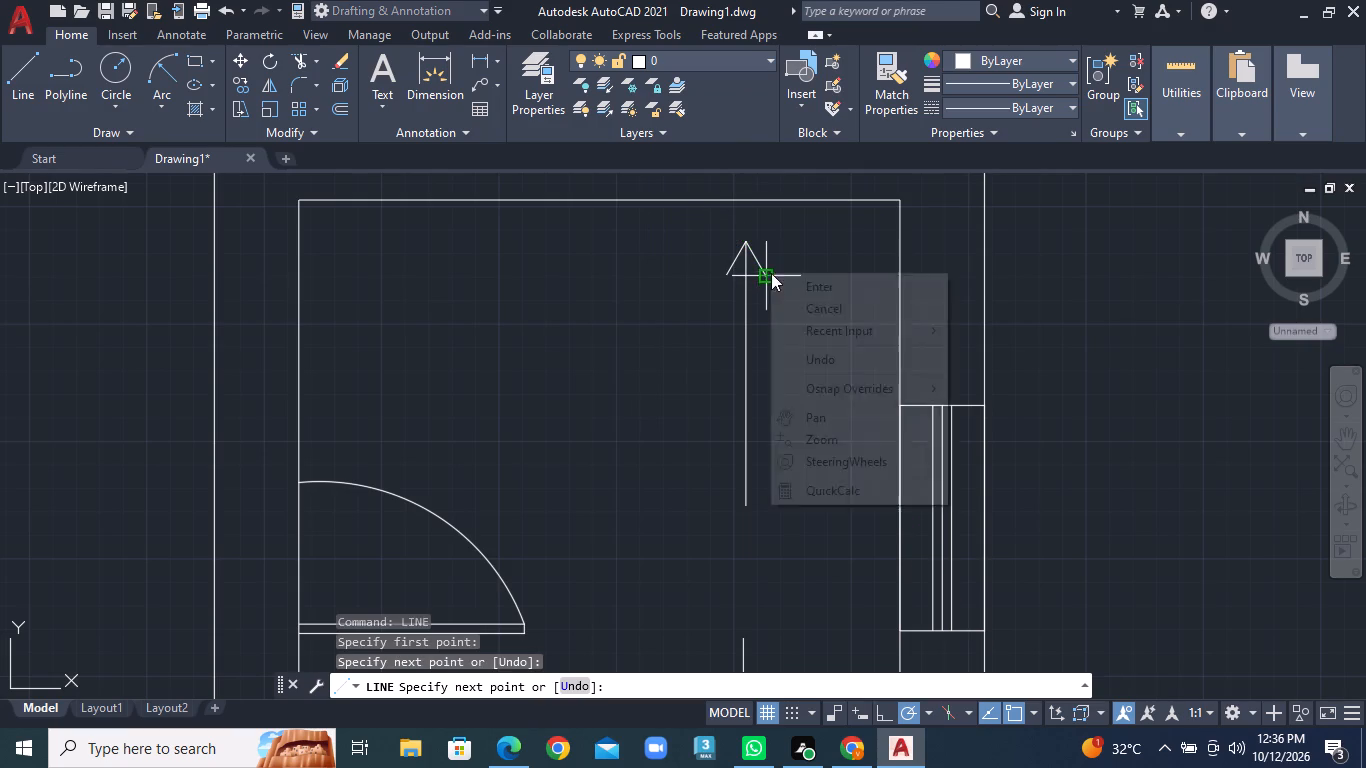
left_click(777, 276)
Draw an open arrowhead at the bedroom-side end of the lower small room's horizontal dimension line, with the upper stroke about 4 3/8" at 30°.
middle_click_drag(766, 589, 871, 282)
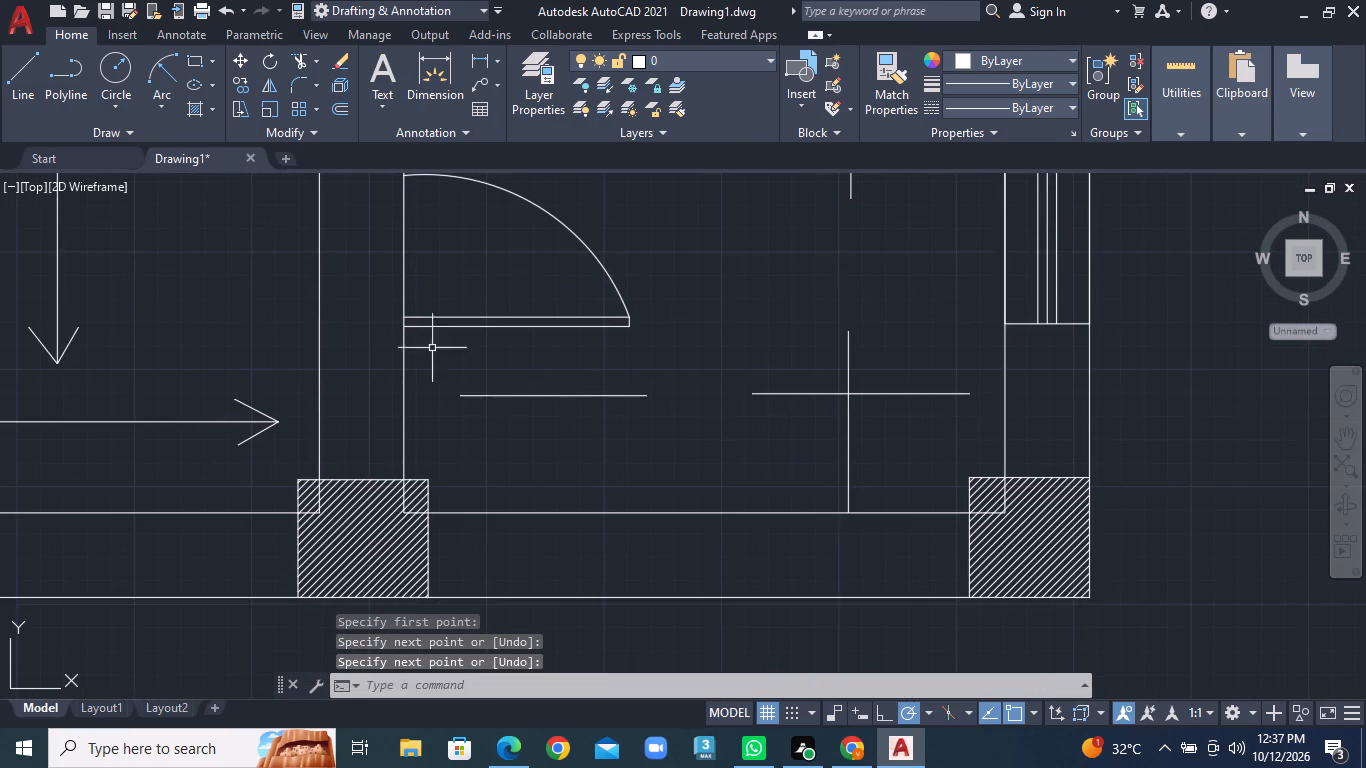
right_click(670, 447)
left_click(729, 80)
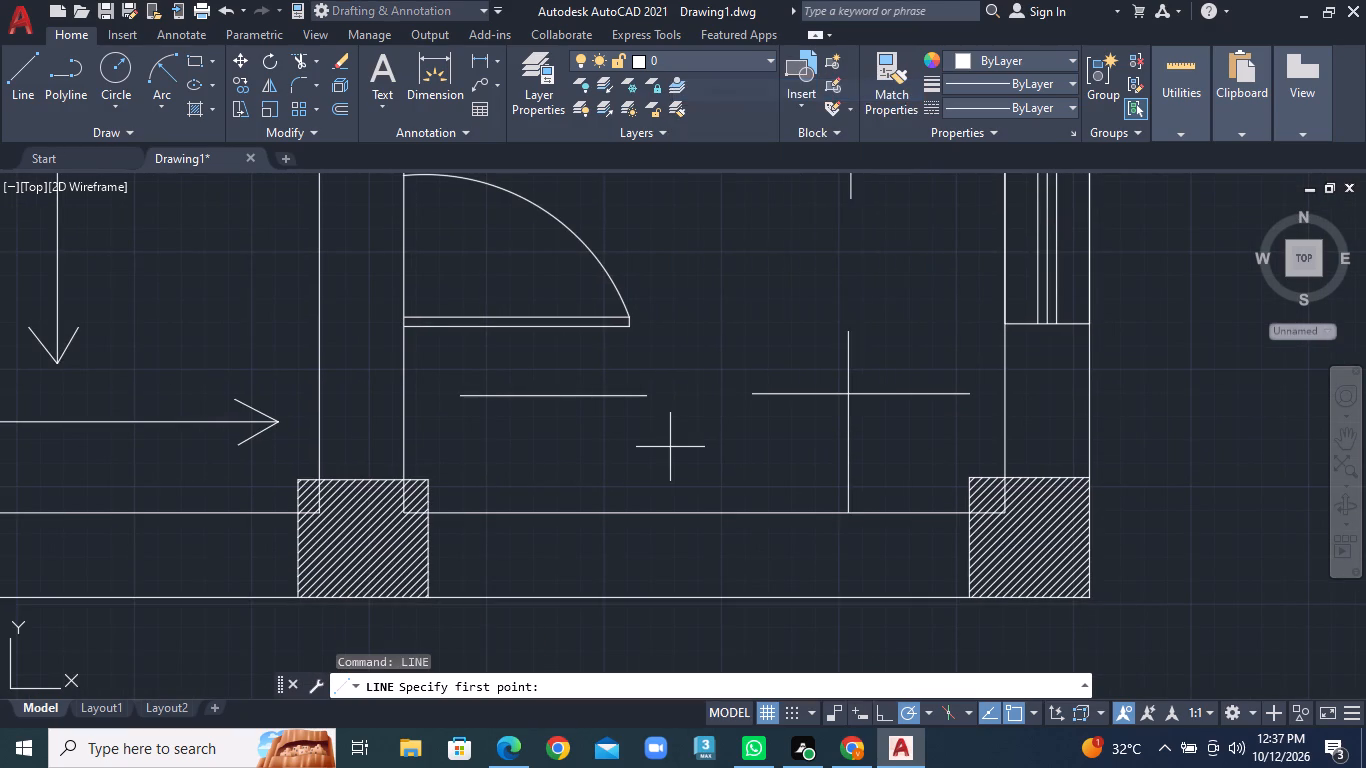
left_click(459, 397)
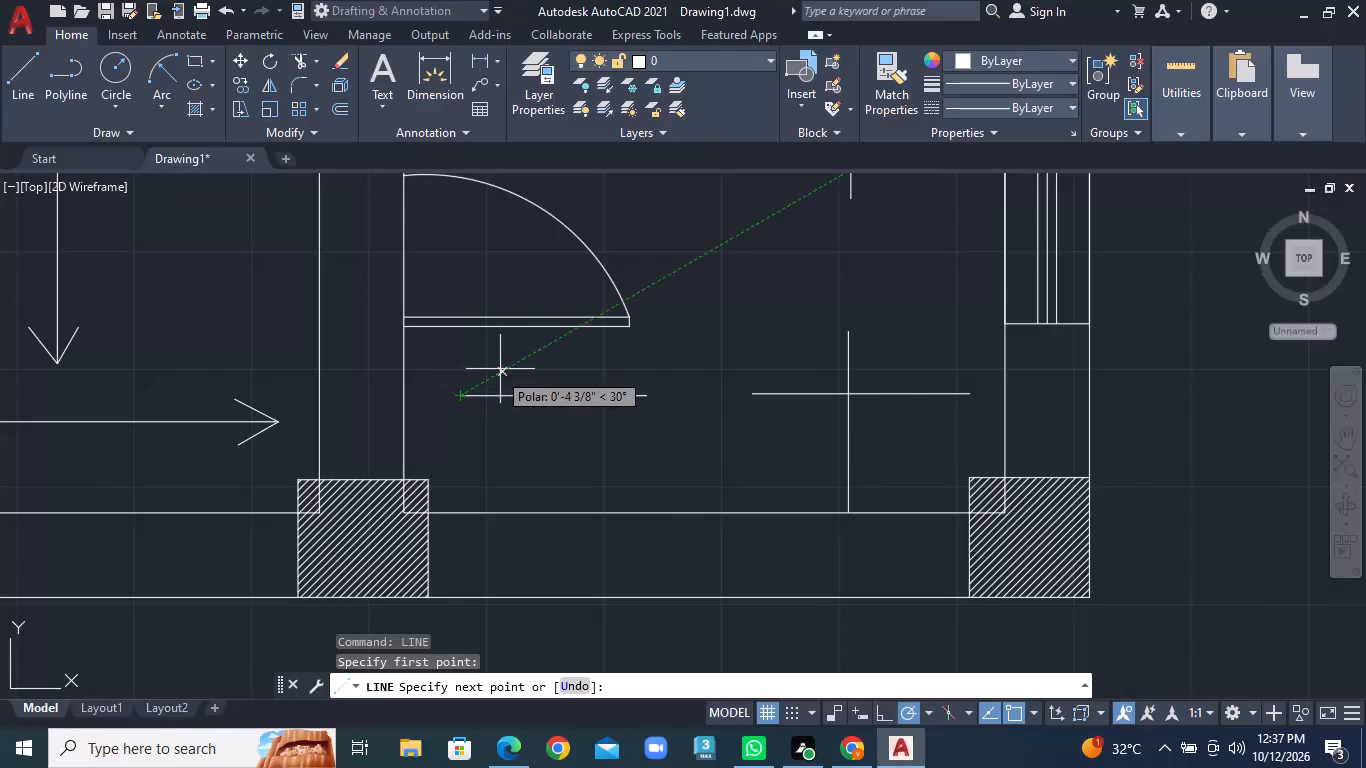
left_click(502, 369)
right_click(502, 369)
left_click(552, 384)
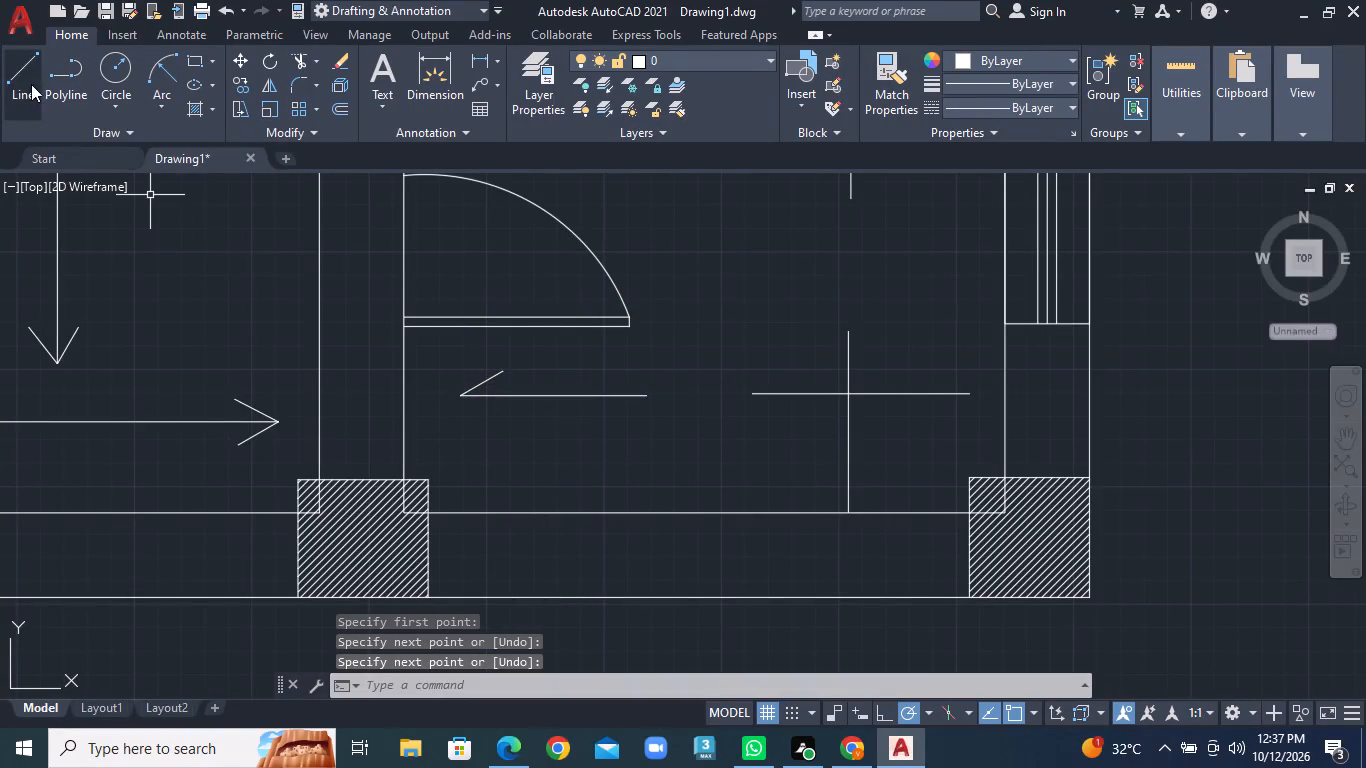
left_click(30, 84)
left_click(460, 396)
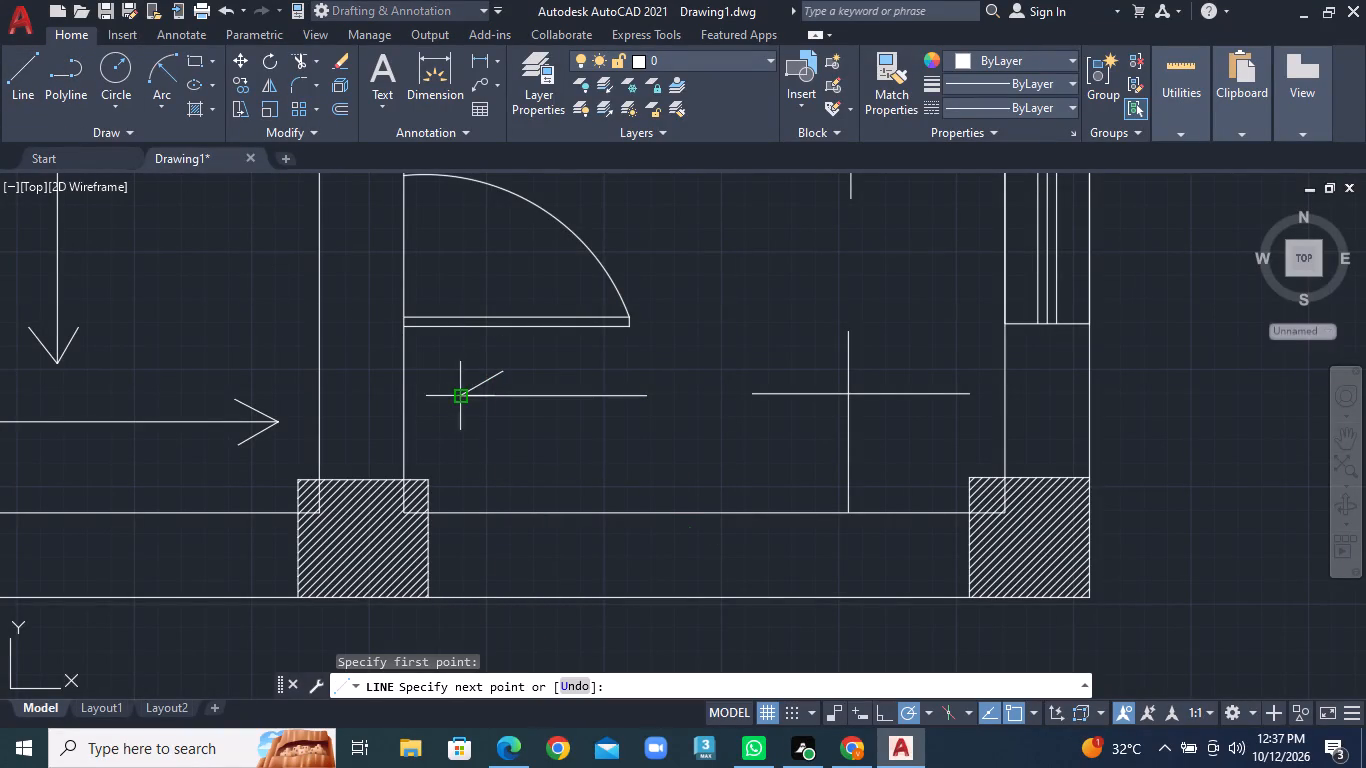
left_click(501, 420)
right_click(501, 420)
left_click(533, 433)
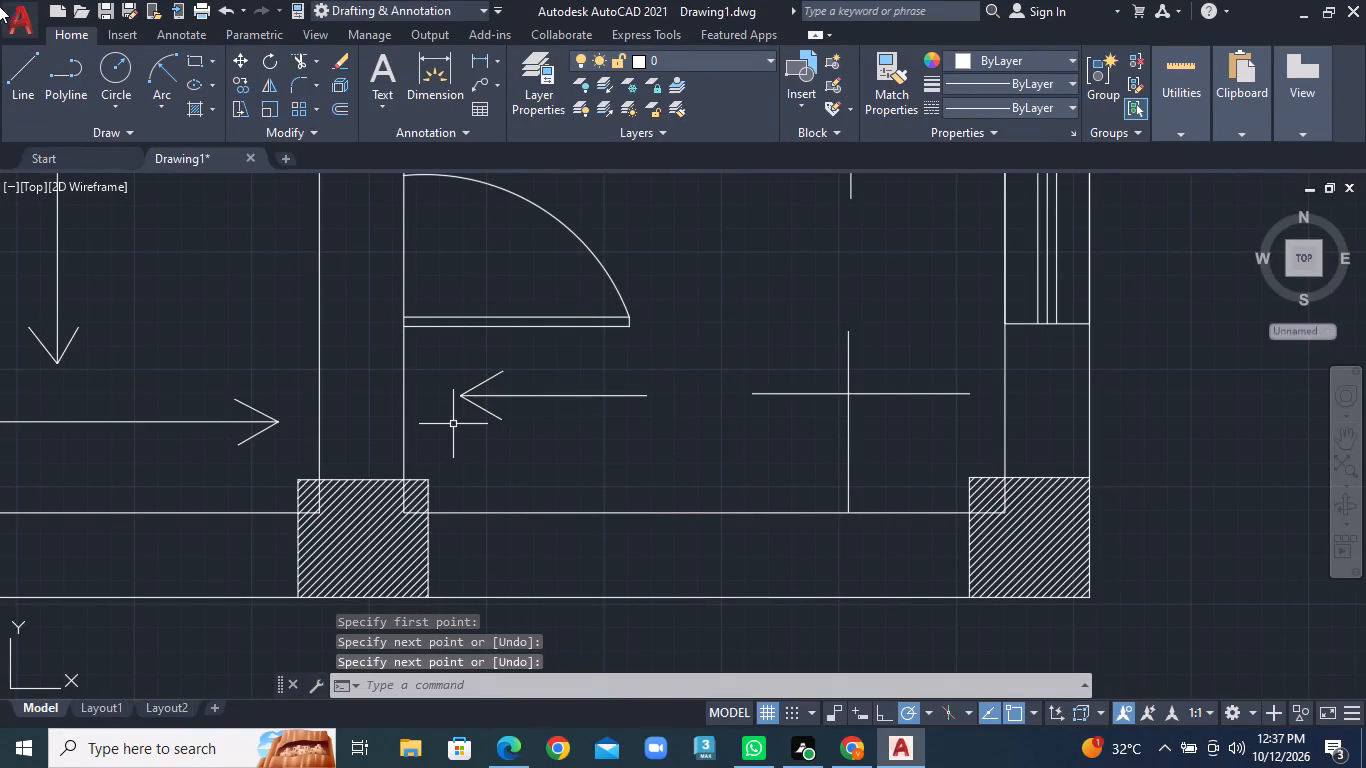
Draw an open two-stroke arrowhead at the window-side end of the lower small room's horizontal dimension line.
left_click(38, 61)
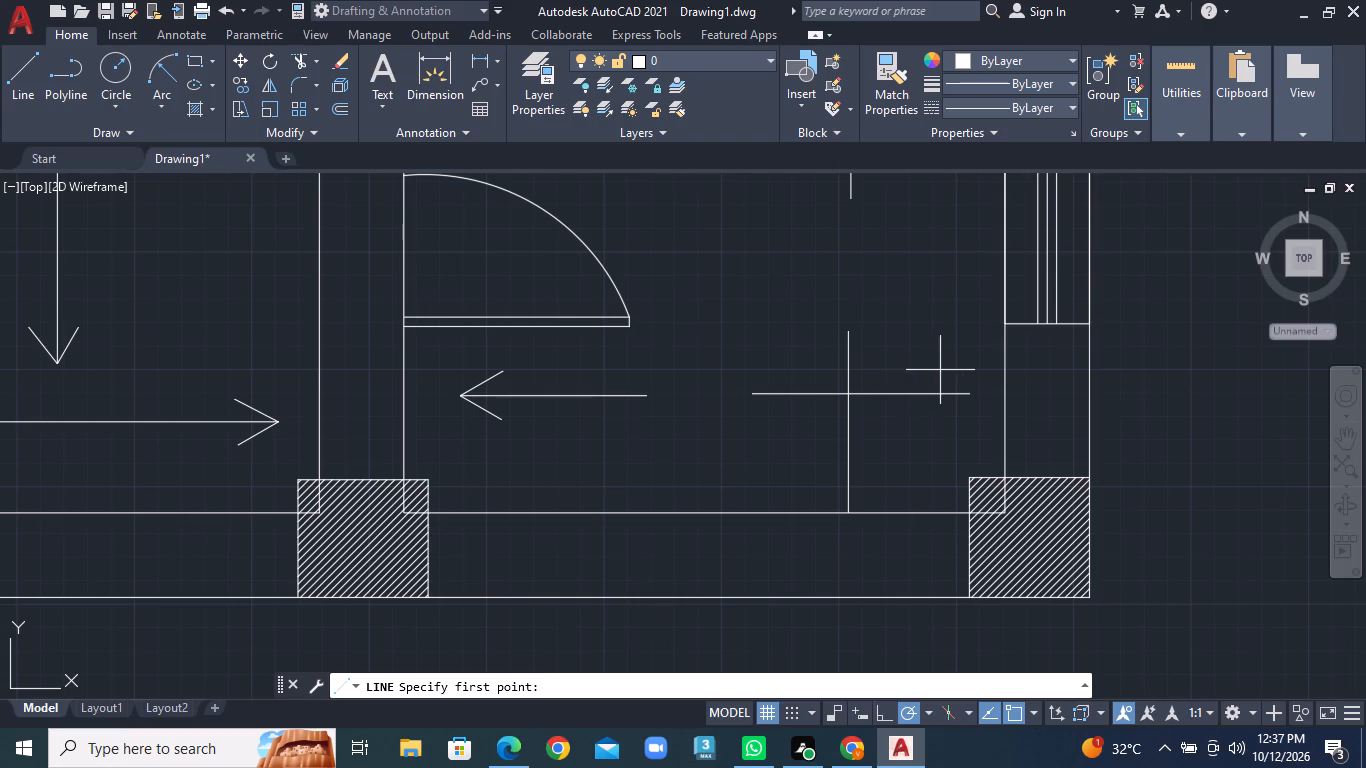
left_click(940, 370)
left_click(968, 399)
right_click(968, 399)
left_click(983, 417)
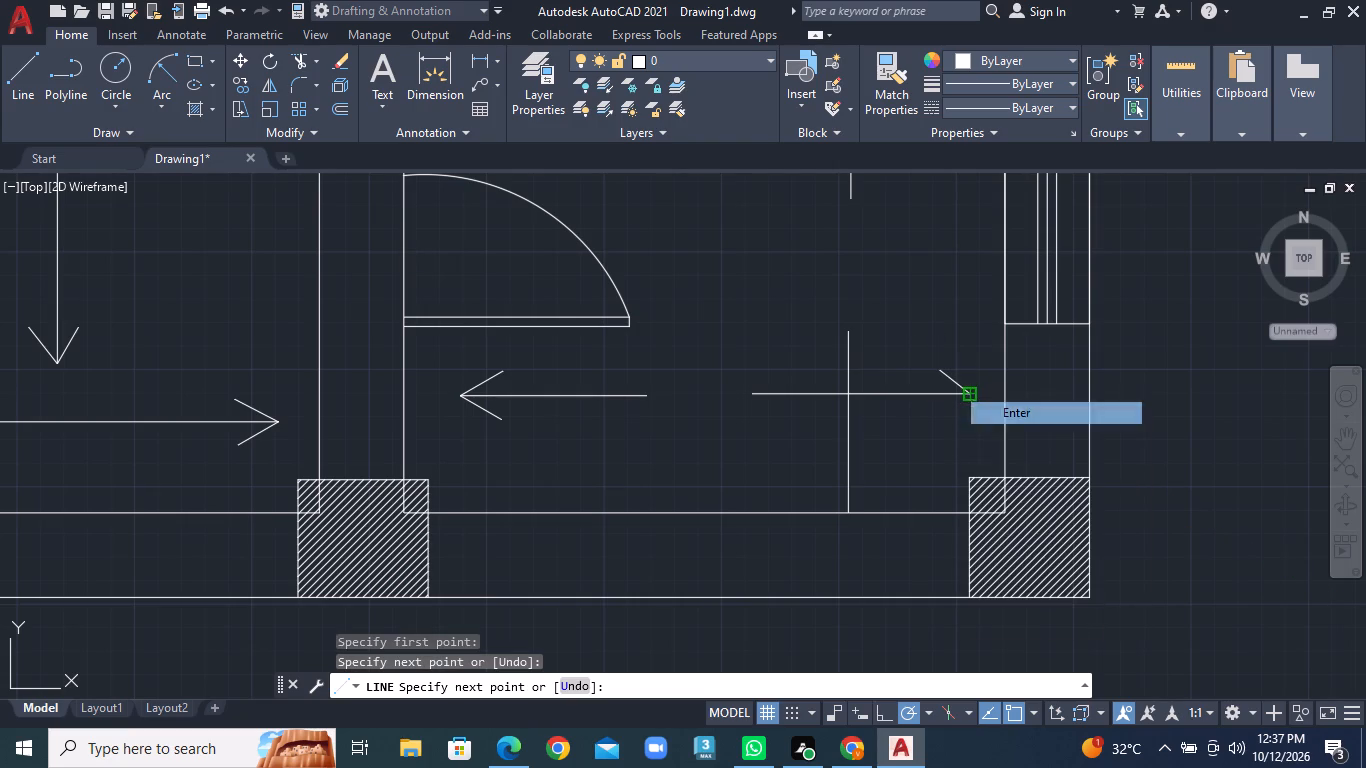
left_click(10, 68)
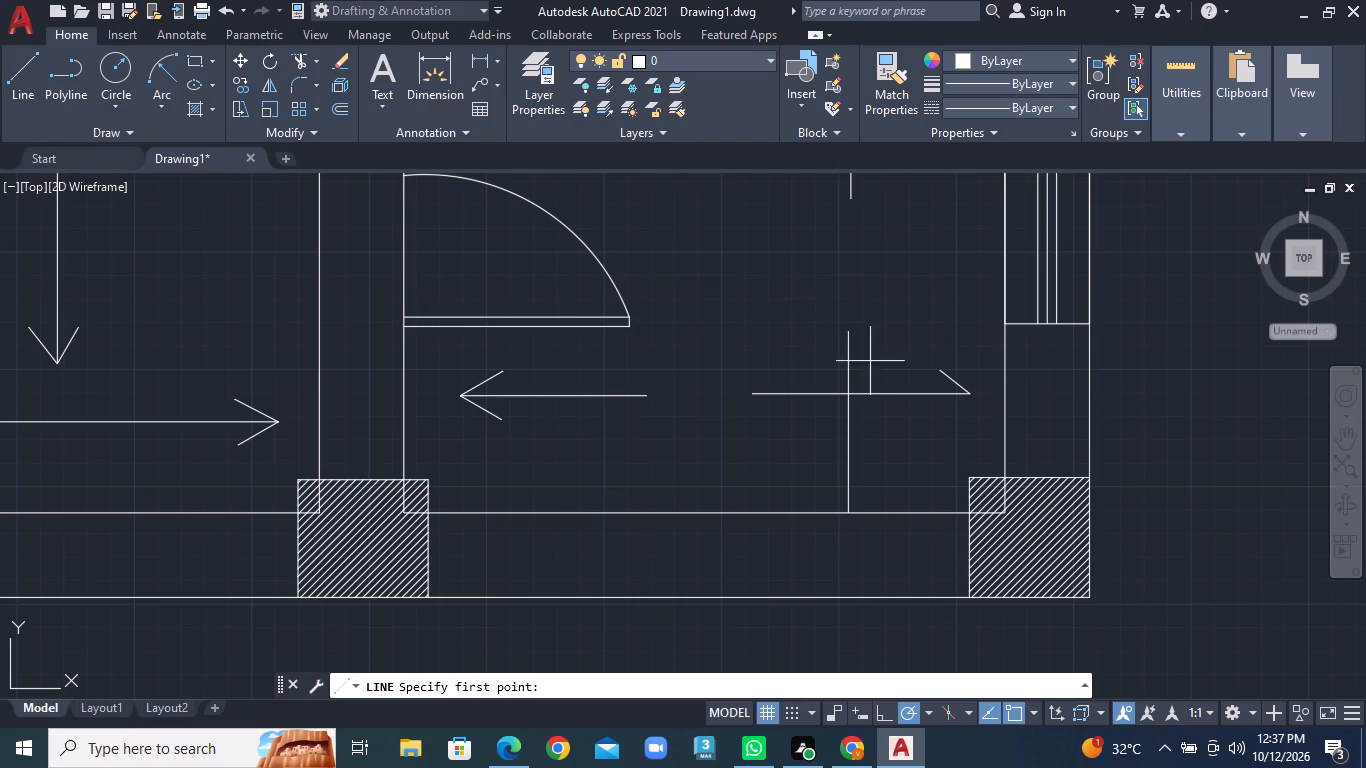
left_click(965, 393)
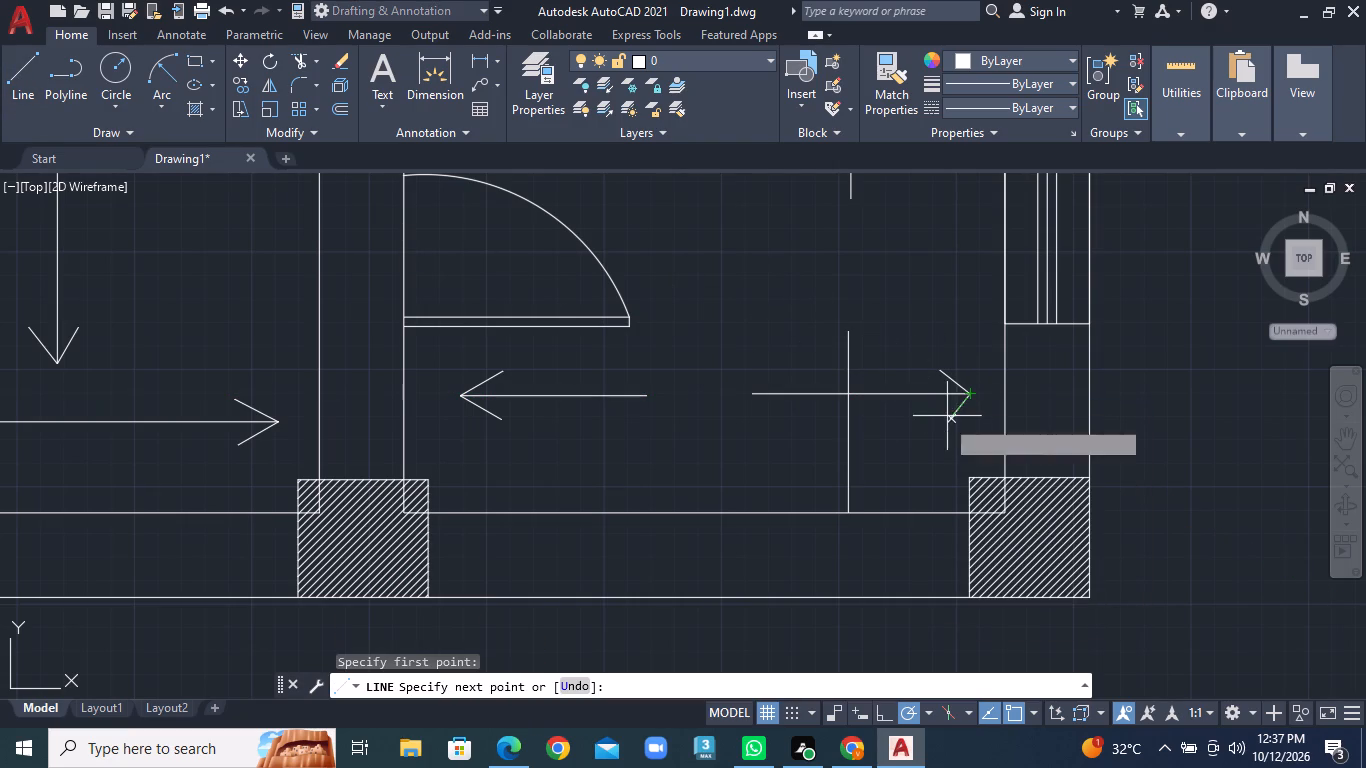
left_click(938, 431)
right_click(938, 431)
left_click(962, 438)
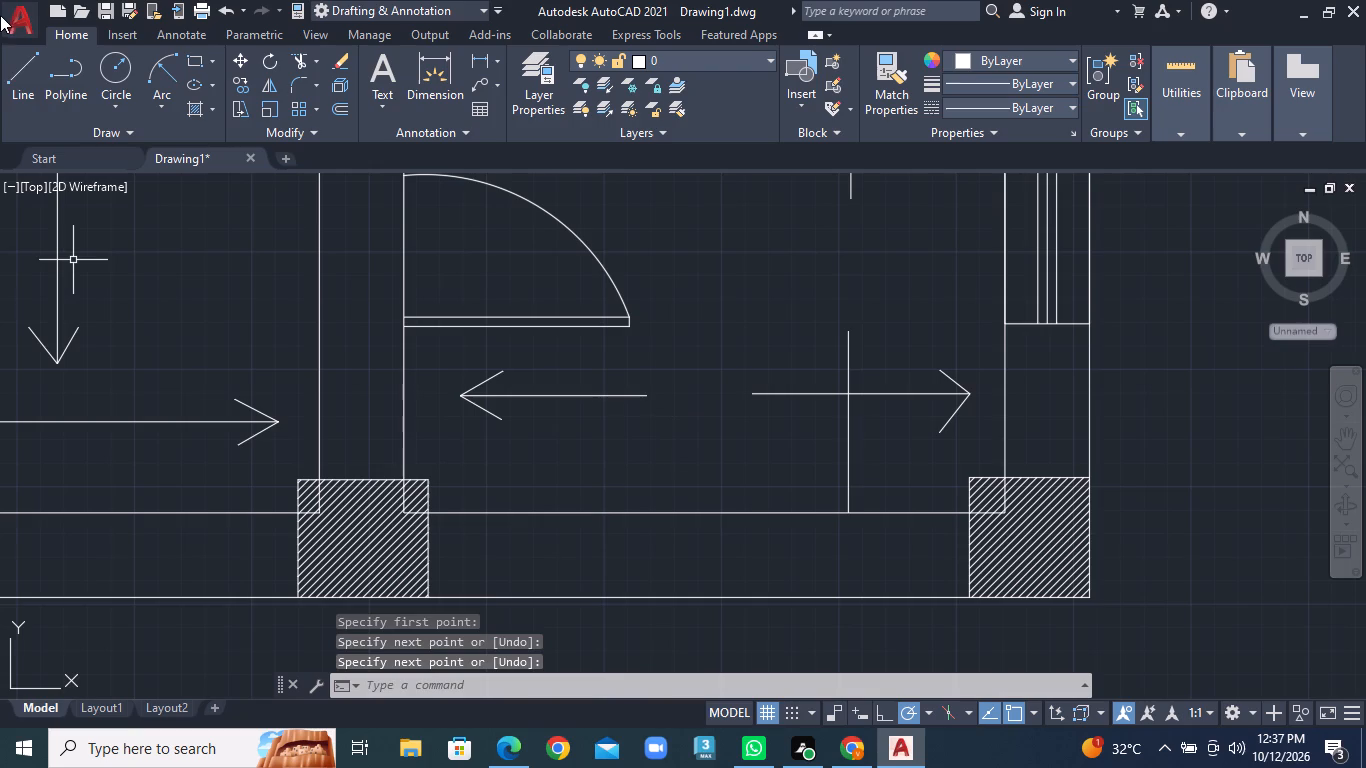
Draw an open arrowhead at the lower end of the lower small room's vertical dimension line, with its tip on the bottom wall.
left_click(9, 68)
scroll(1023, 586, "up", 1)
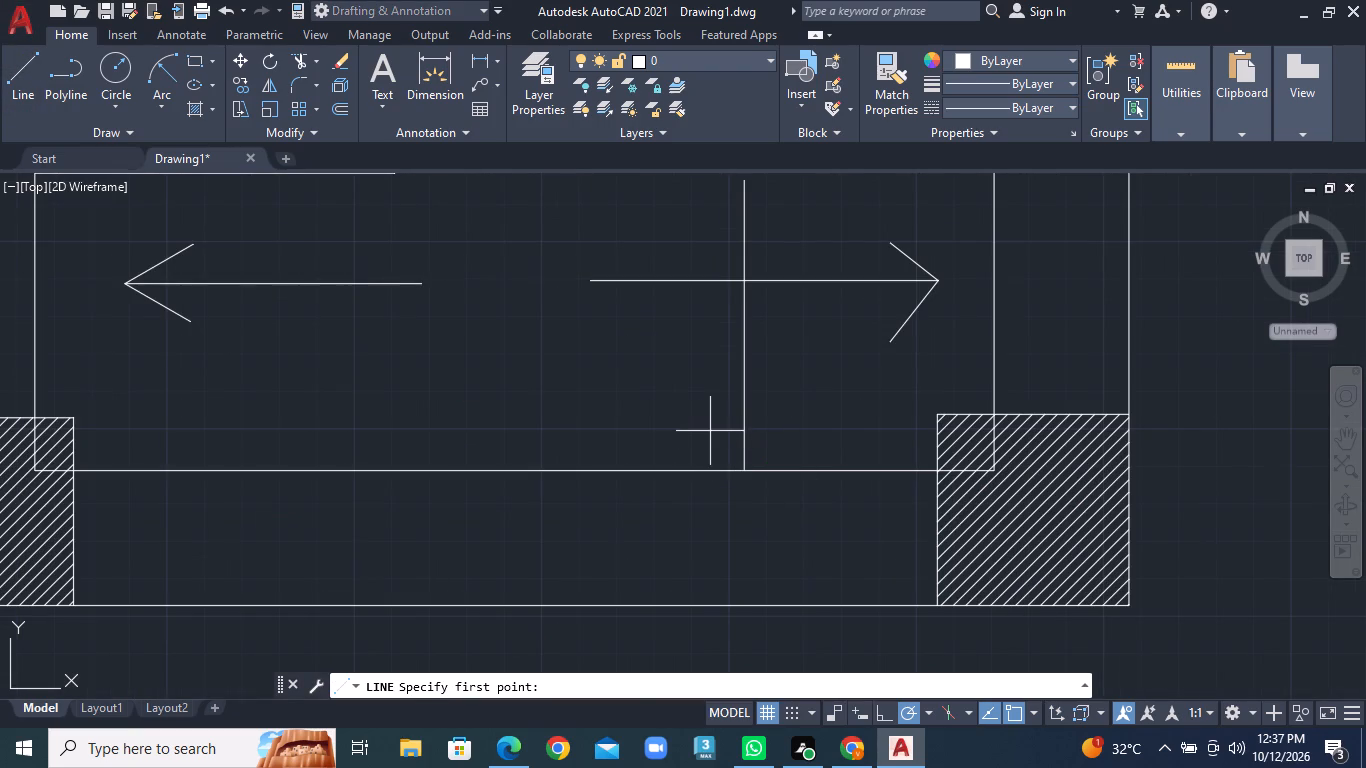
left_click(712, 417)
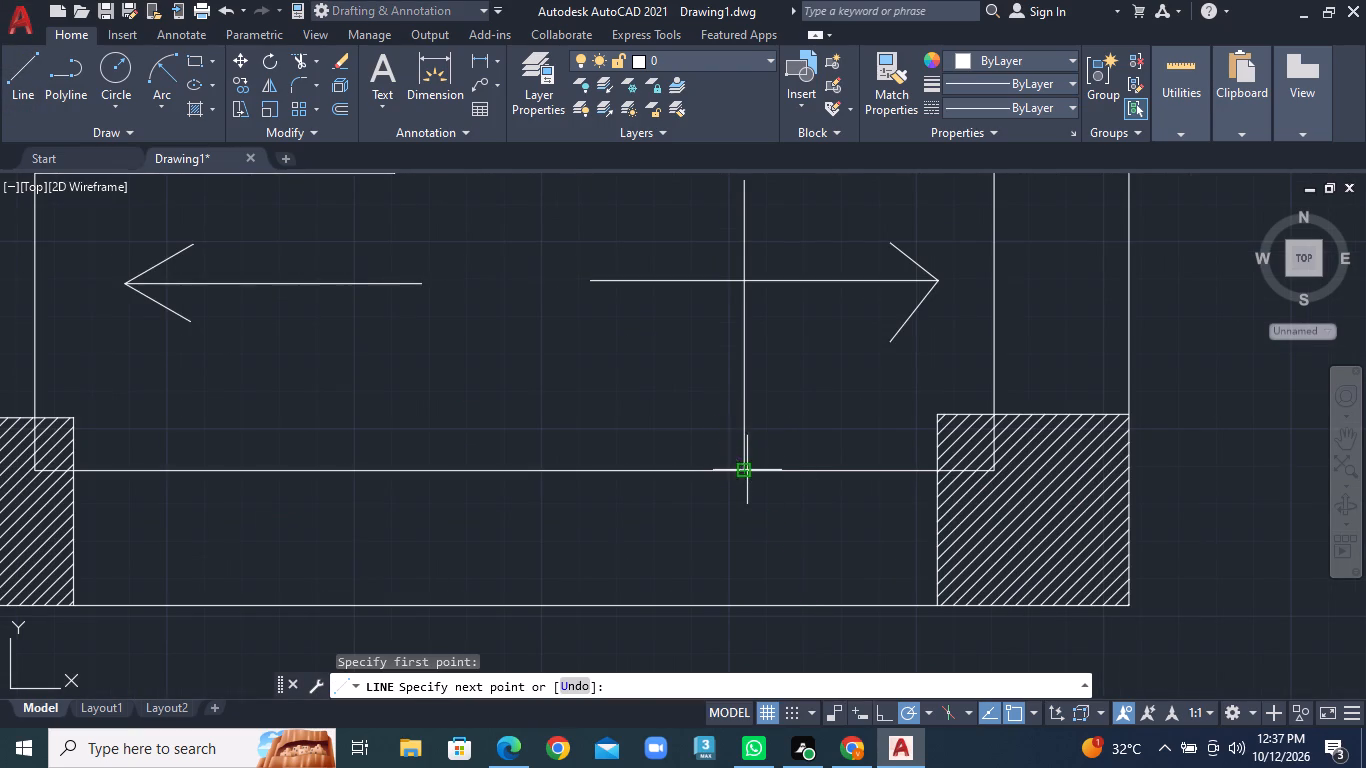
left_click(747, 470)
left_click(771, 415)
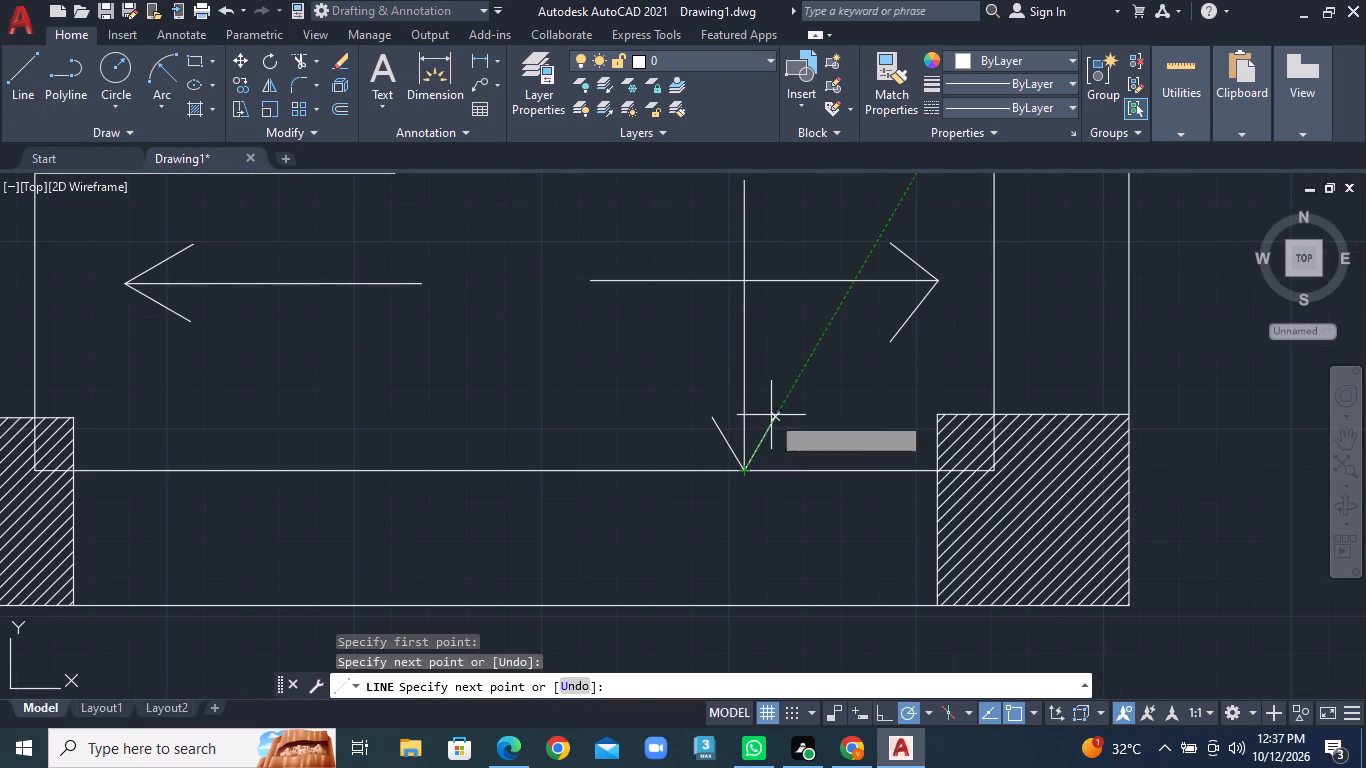
scroll(771, 415, "up", 1)
right_click(771, 415)
left_click(801, 423)
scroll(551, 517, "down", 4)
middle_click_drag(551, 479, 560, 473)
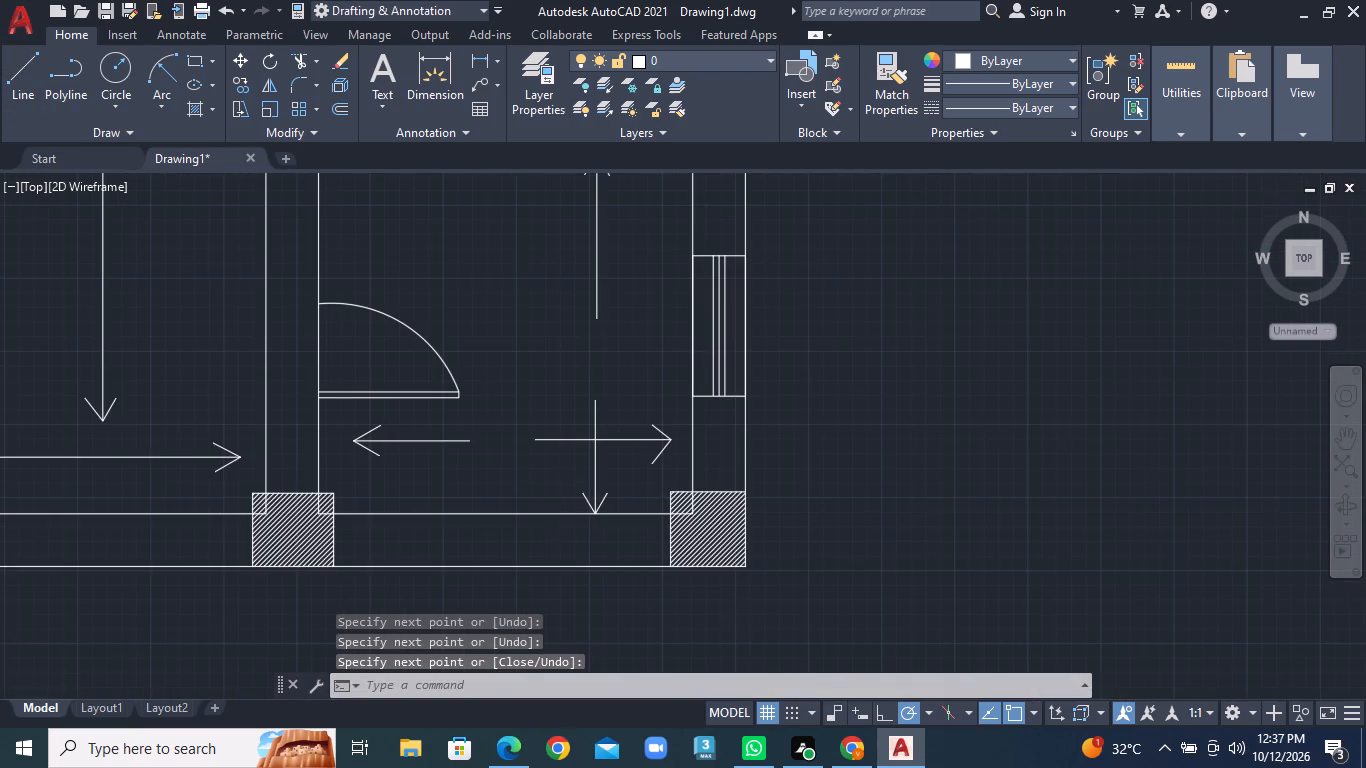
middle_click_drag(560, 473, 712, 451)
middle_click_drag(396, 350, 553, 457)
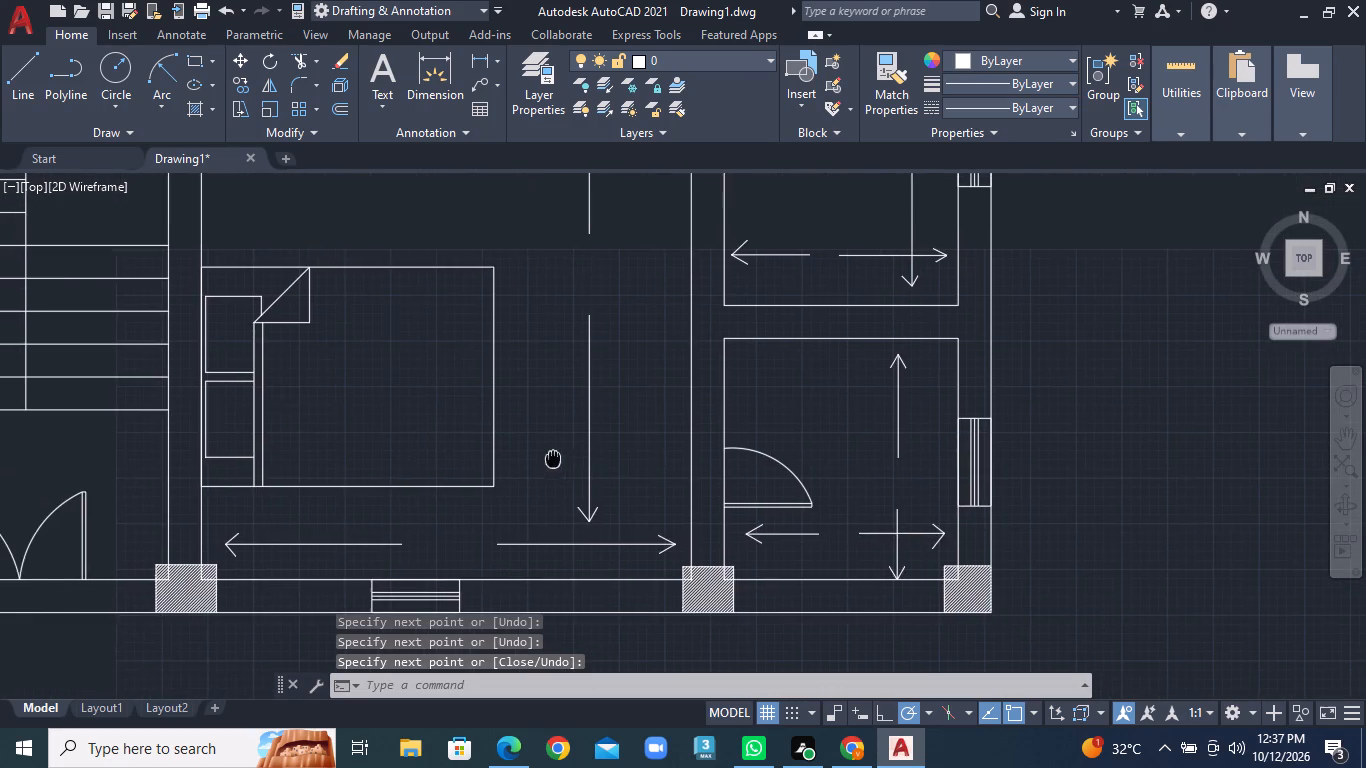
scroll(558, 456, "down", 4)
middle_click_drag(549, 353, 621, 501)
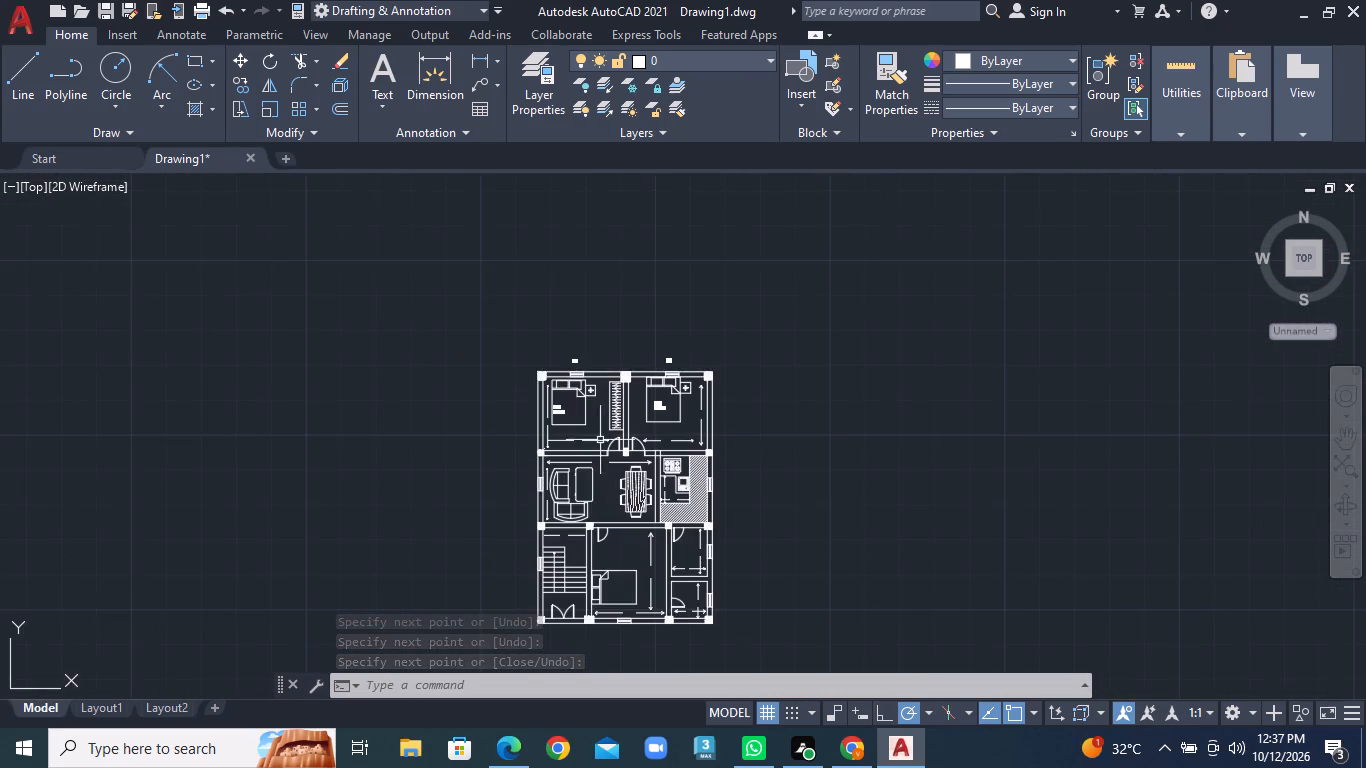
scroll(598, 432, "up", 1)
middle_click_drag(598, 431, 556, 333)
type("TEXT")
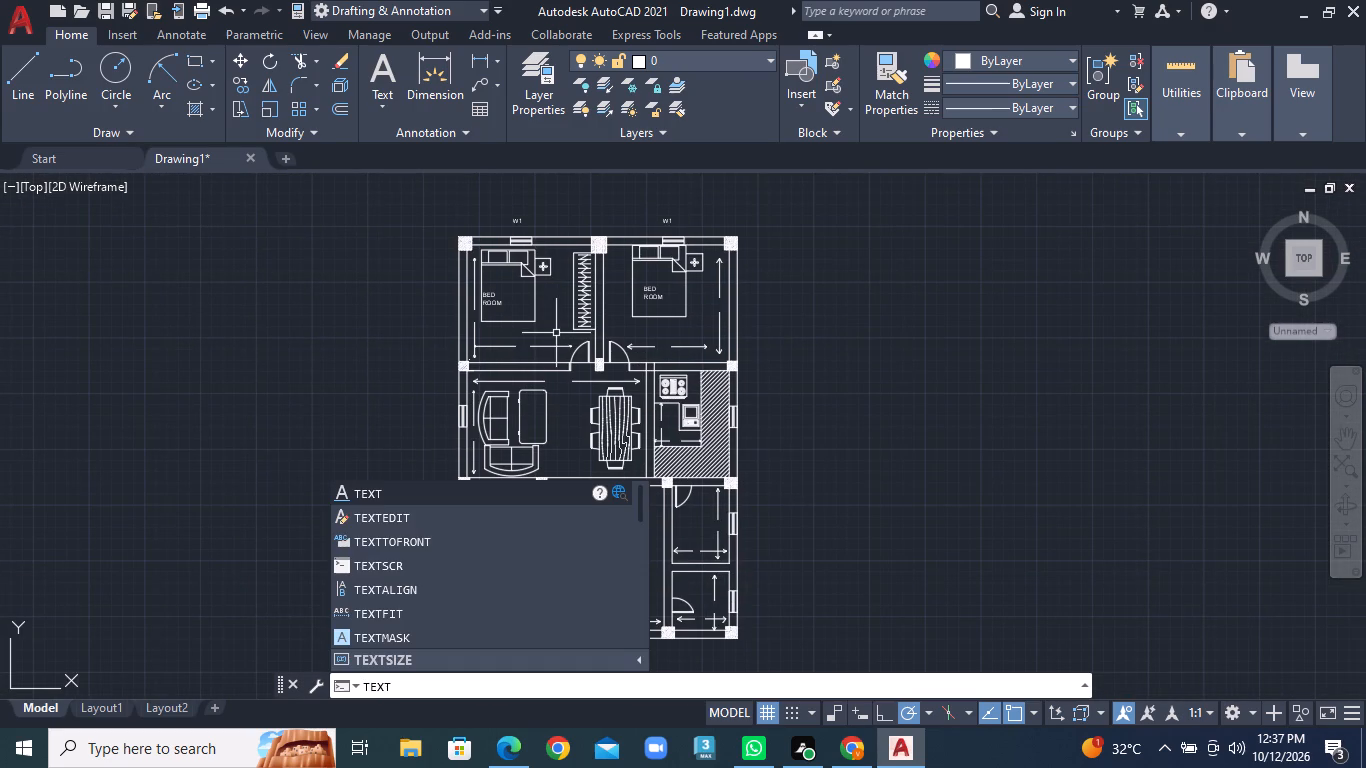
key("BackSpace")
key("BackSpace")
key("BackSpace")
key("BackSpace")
Add a two-line multiline text label "HALL" / "DINING" in the open floor between the coffee table and the dining table.
type("MT")
key("Return")
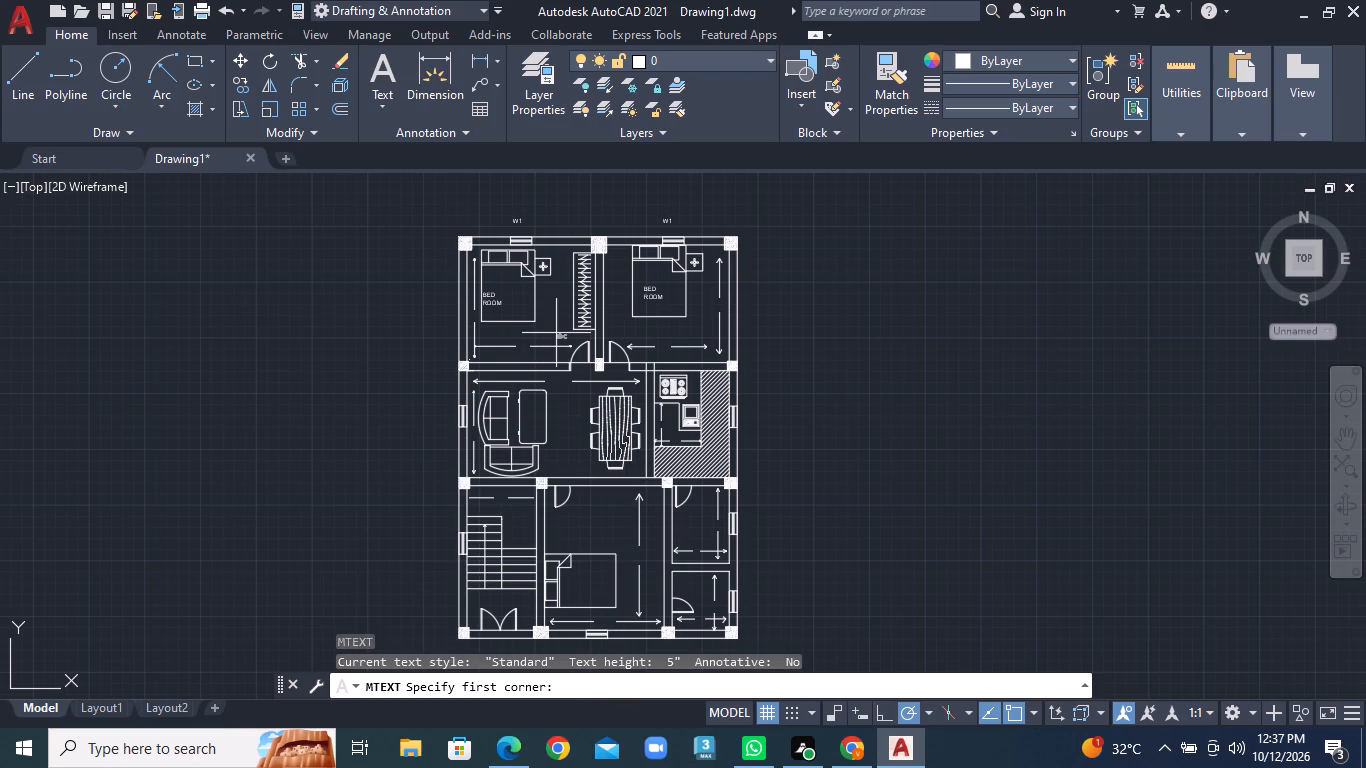
scroll(588, 411, "up", 1)
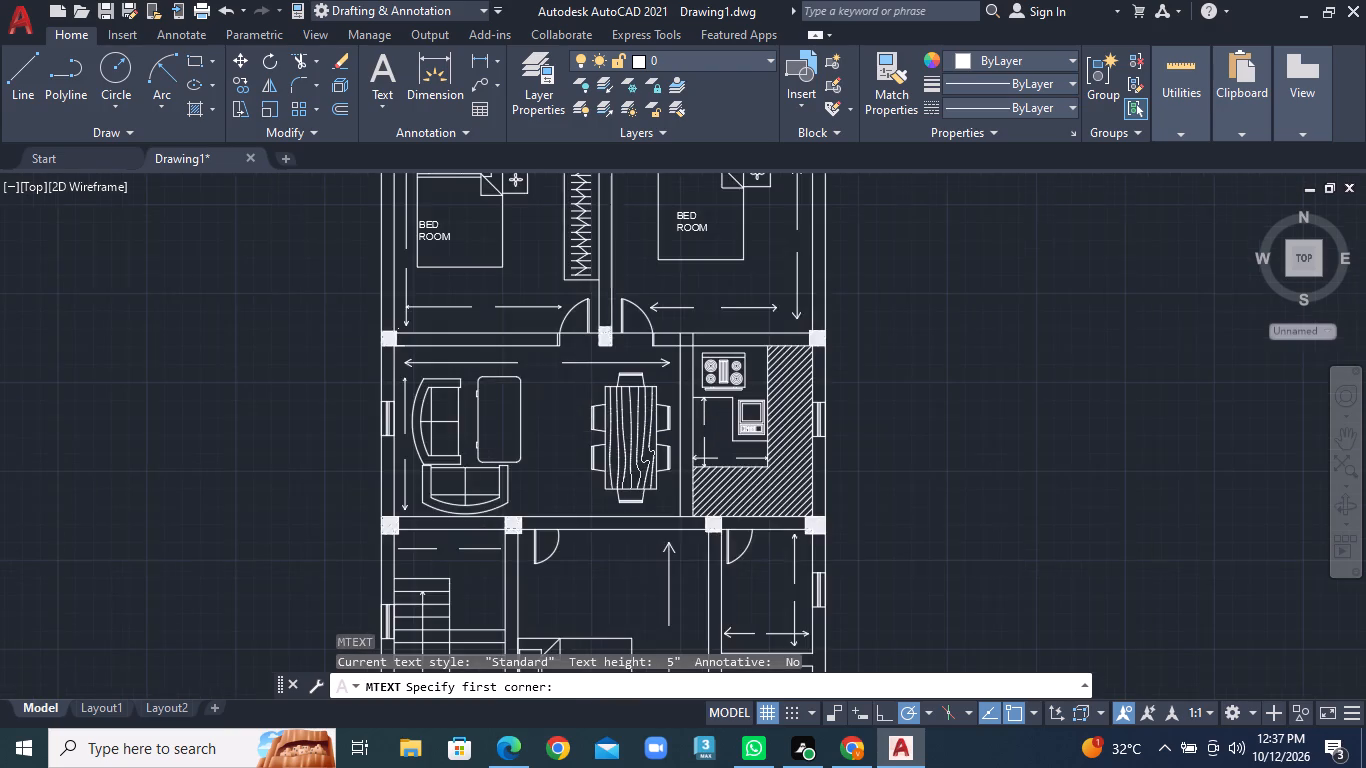
scroll(520, 423, "up", 4)
left_click(526, 360)
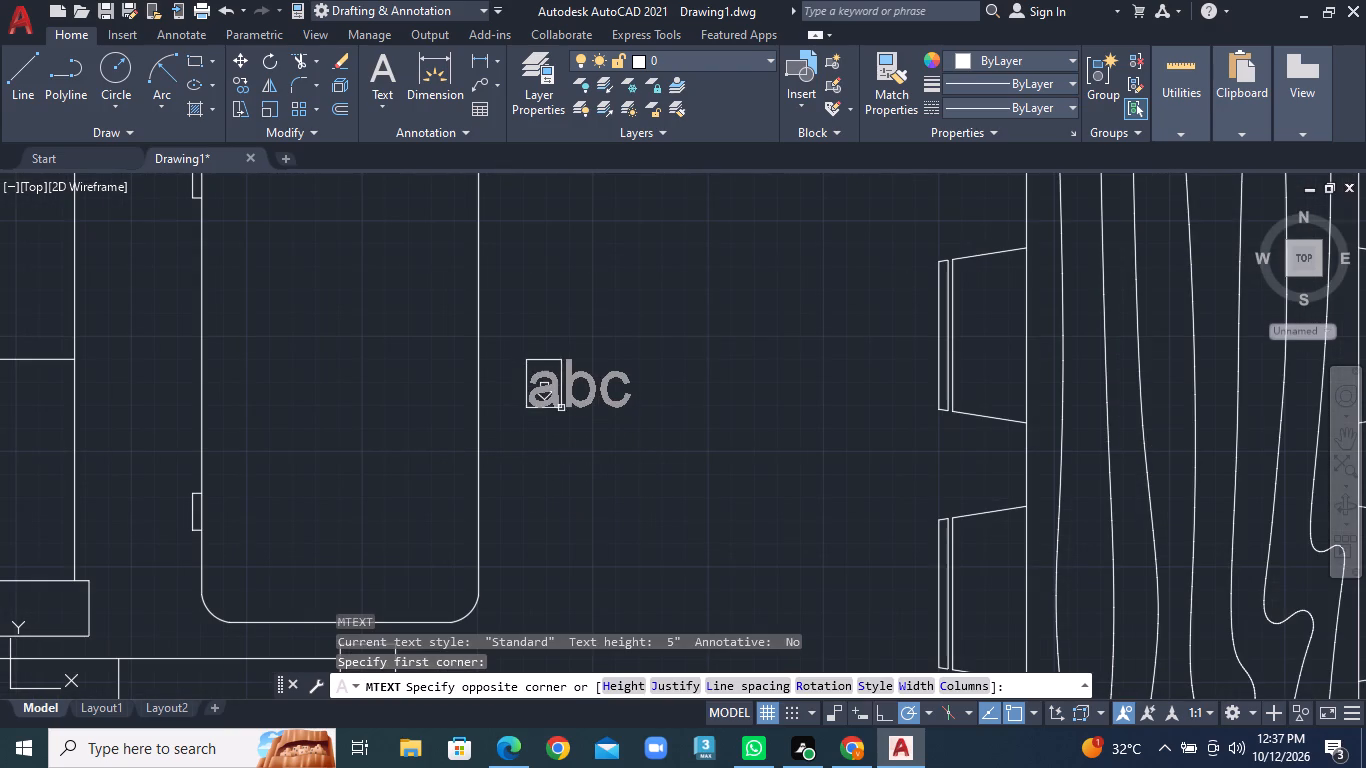
left_click(695, 482)
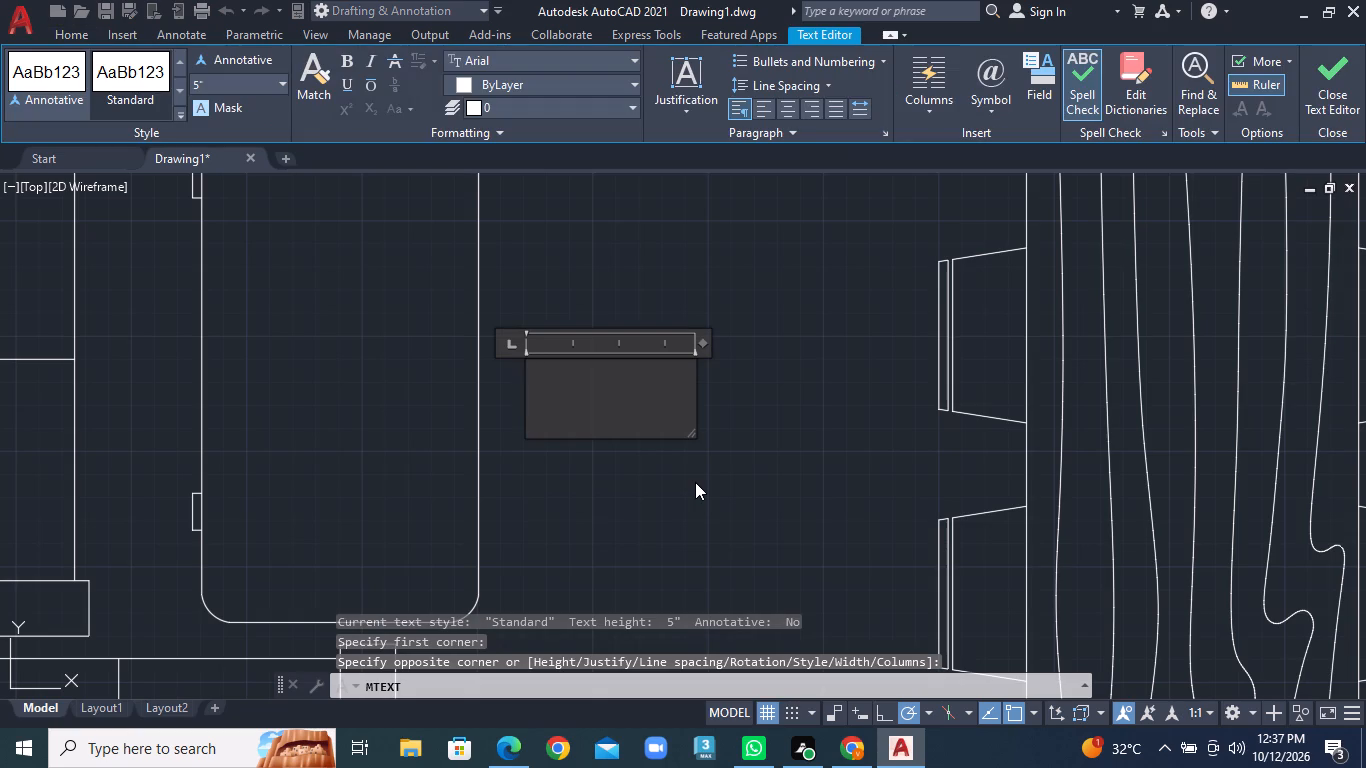
type("HALL")
key("Return")
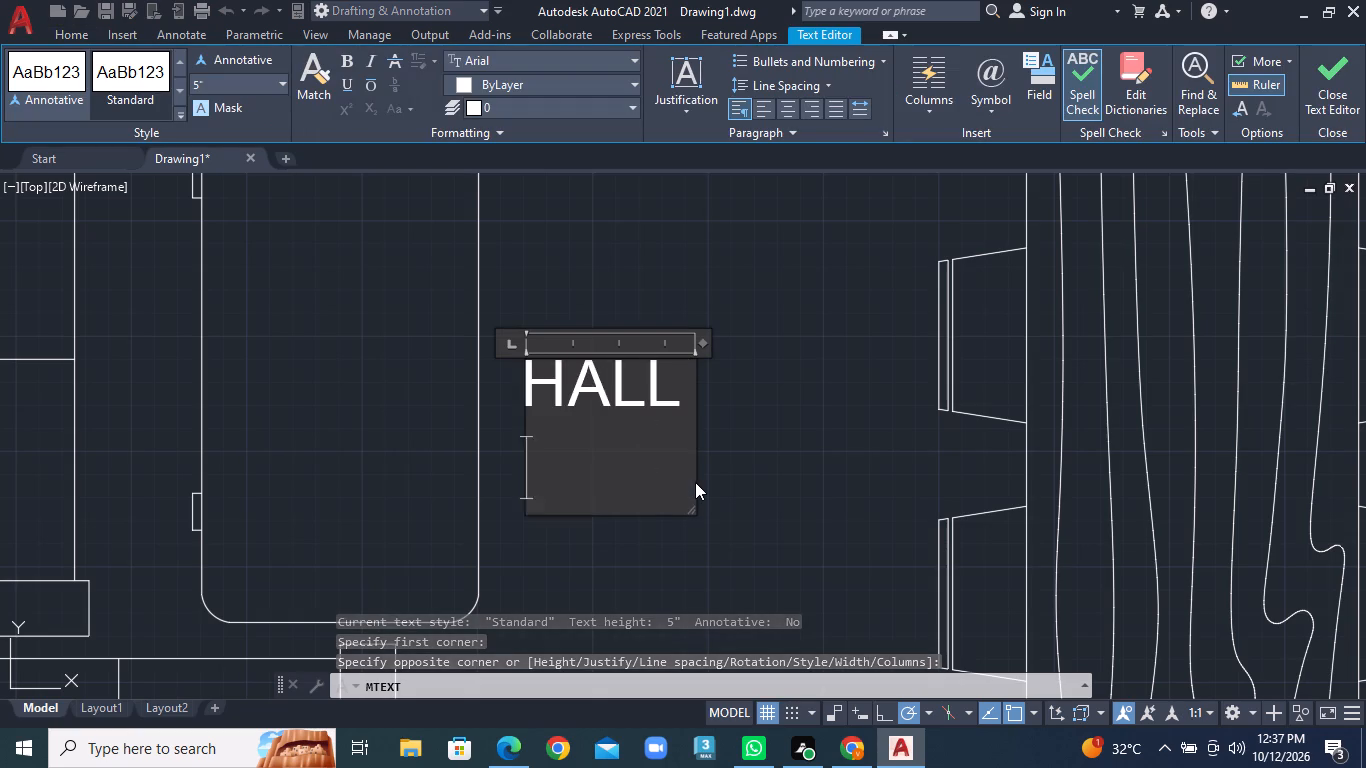
type("DINING")
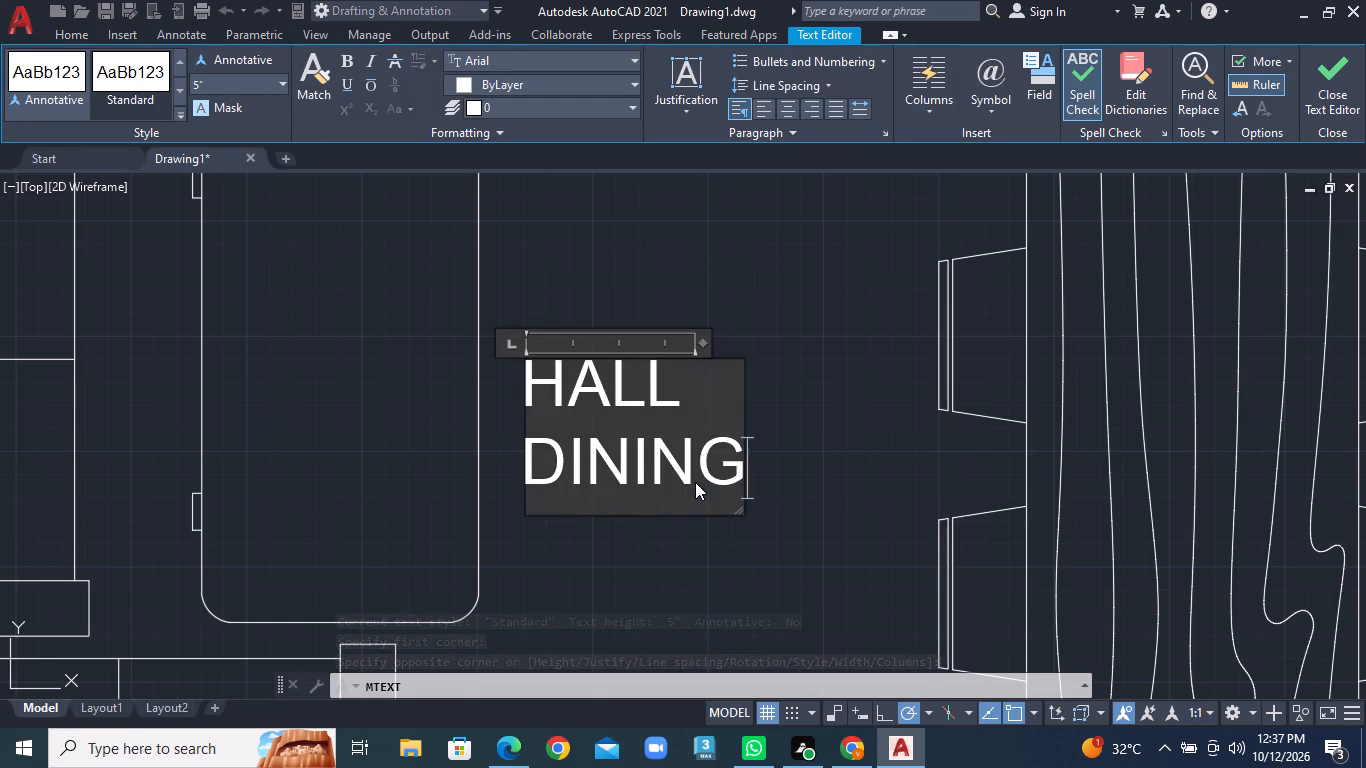
left_click(859, 536)
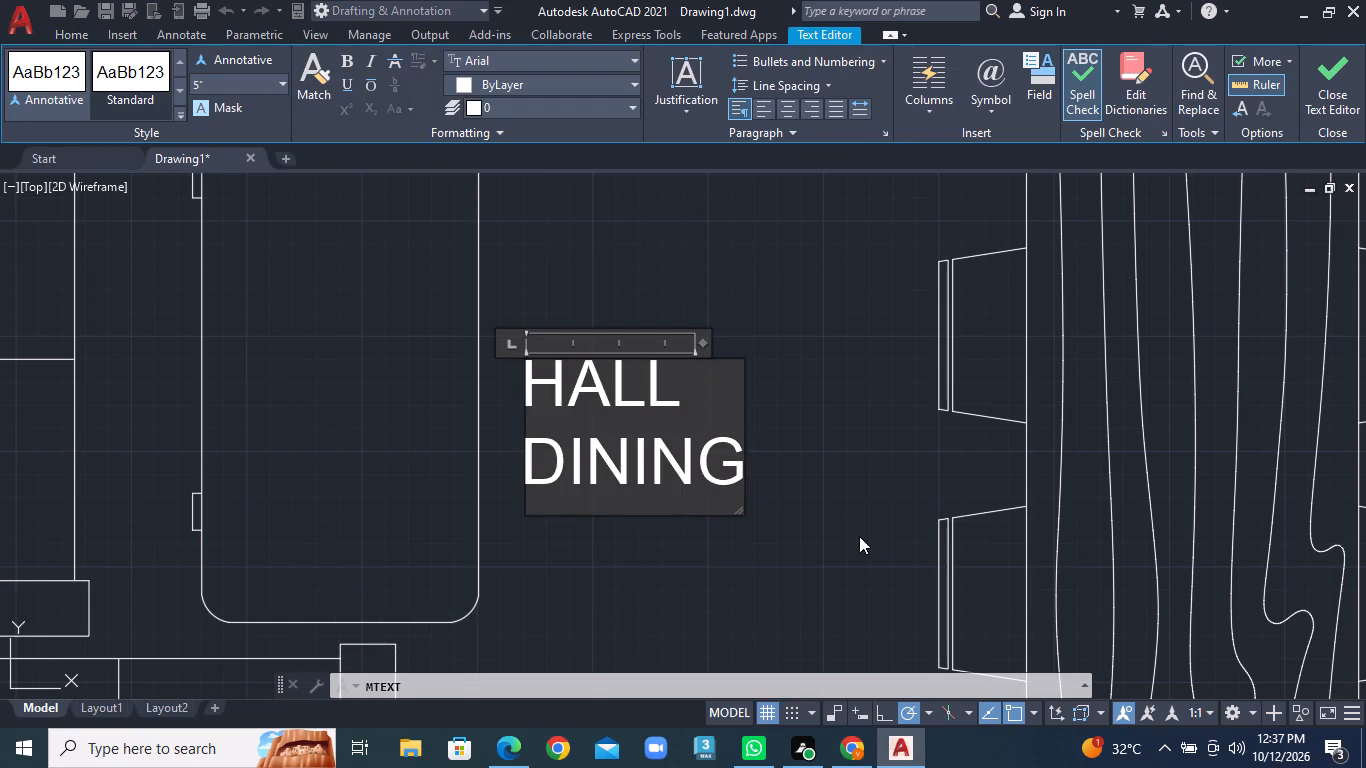
Add a multiline text label "KTN" in the kitchen, between its vertical dimension line and the appliance with the keypad.
scroll(801, 550, "down", 4)
middle_click_drag(882, 517, 563, 428)
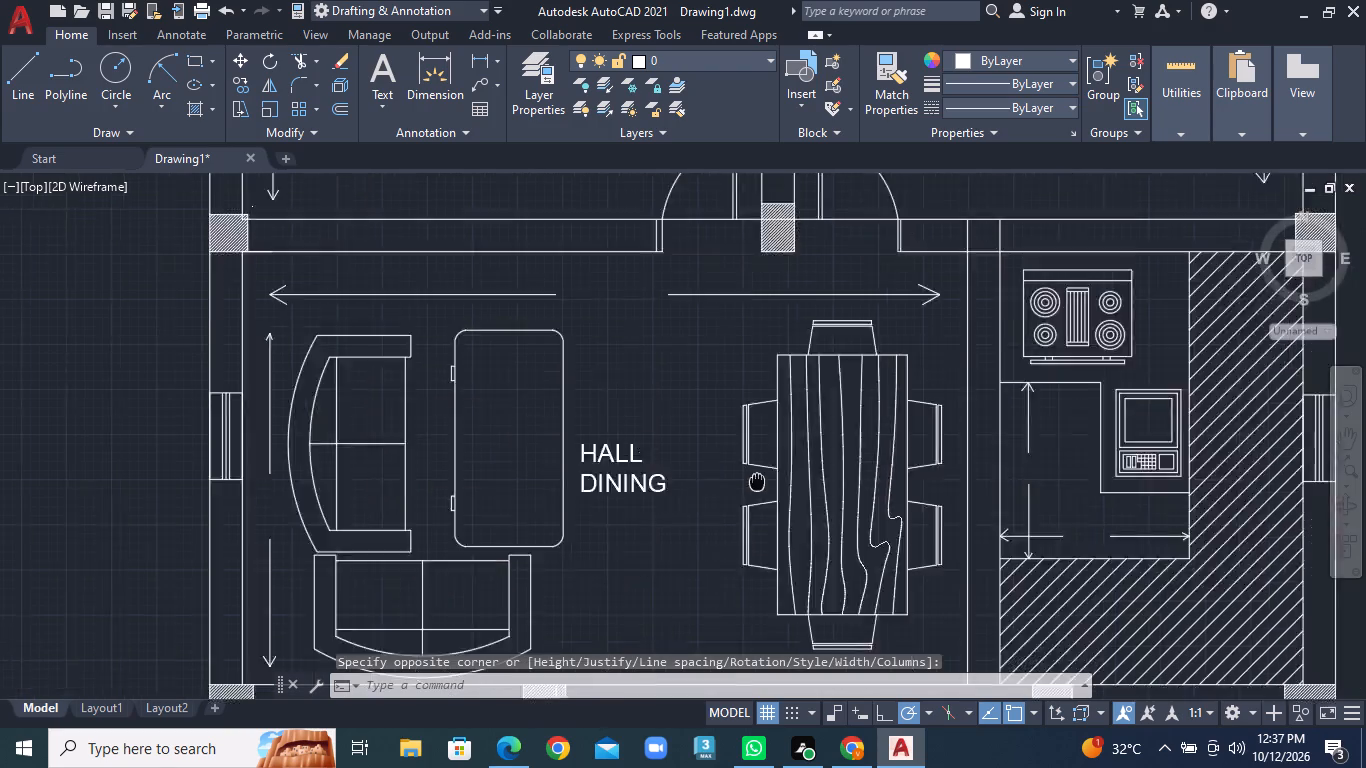
middle_click_drag(563, 428, 320, 387)
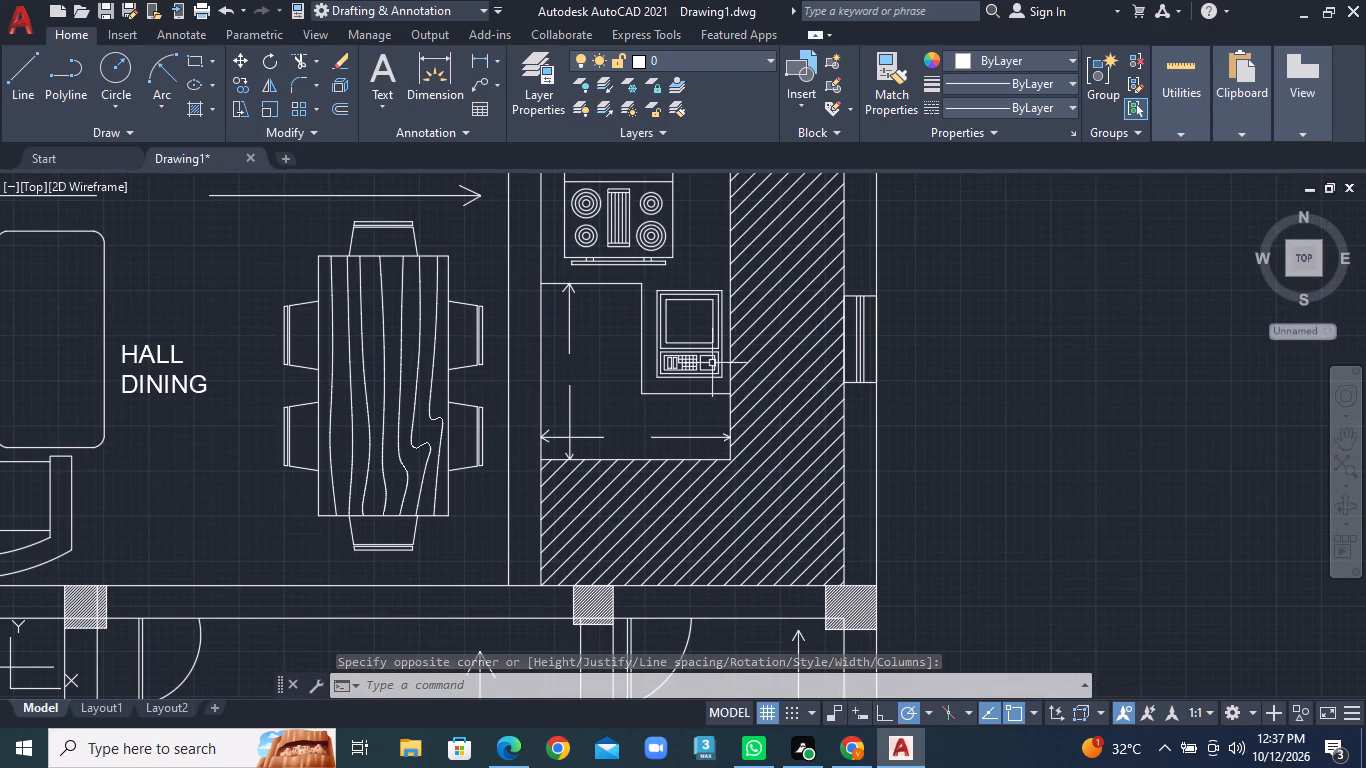
scroll(696, 339, "up", 2)
scroll(545, 314, "up", 2)
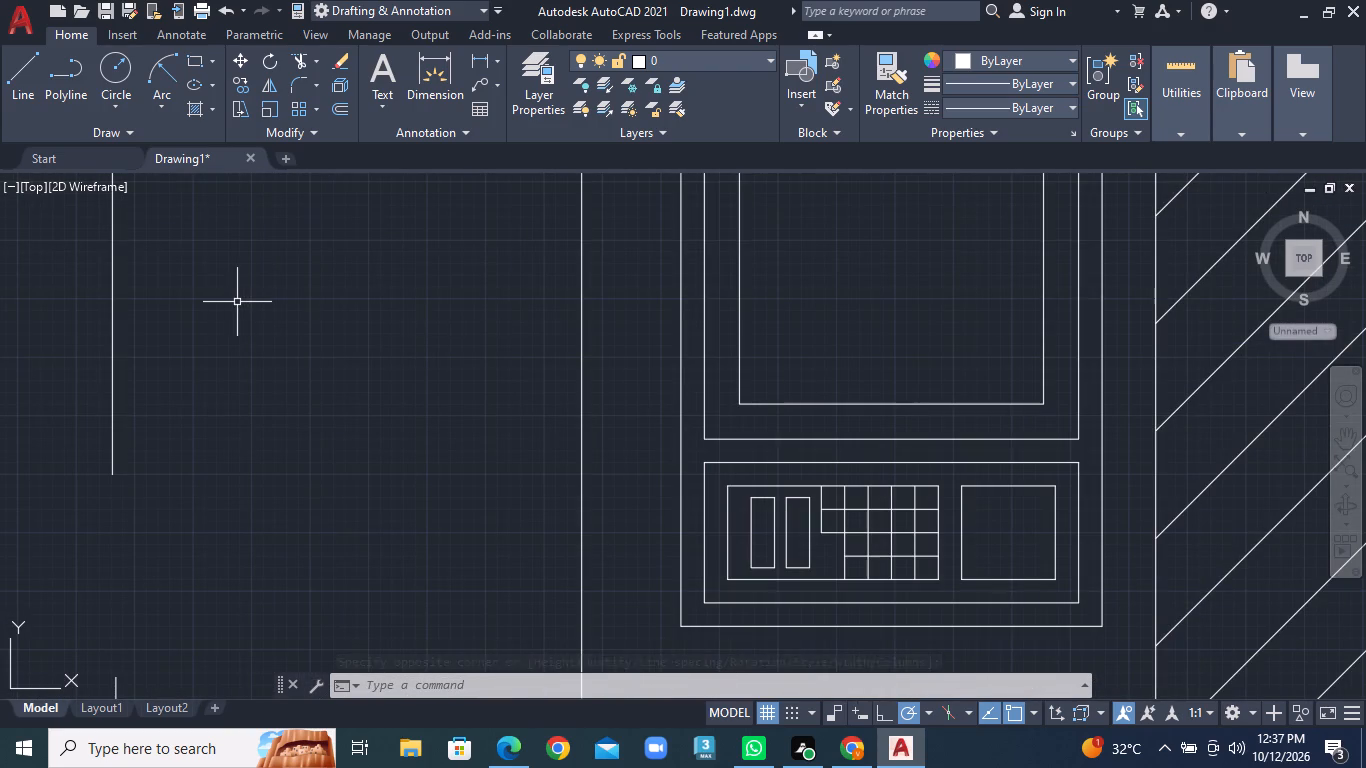
left_click(237, 302)
key("Escape")
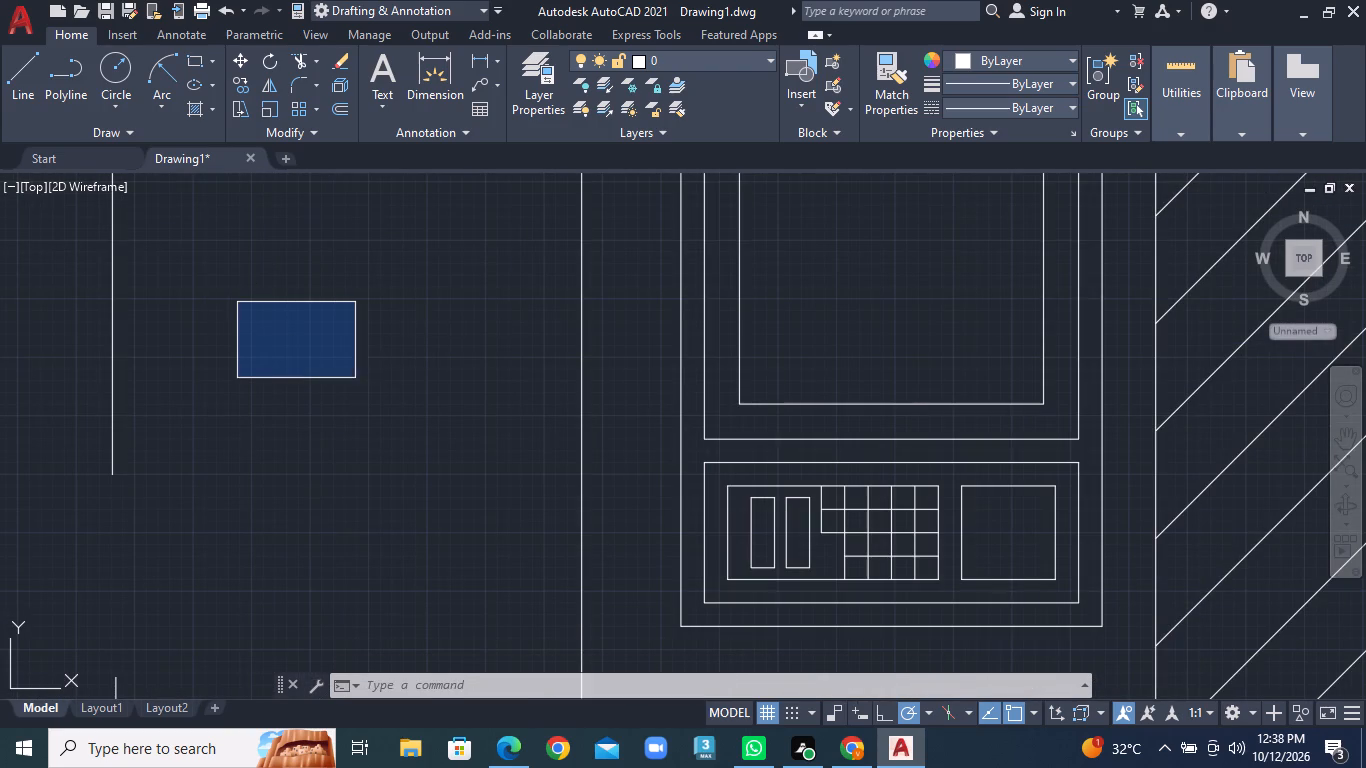
right_click(355, 378)
left_click(448, 22)
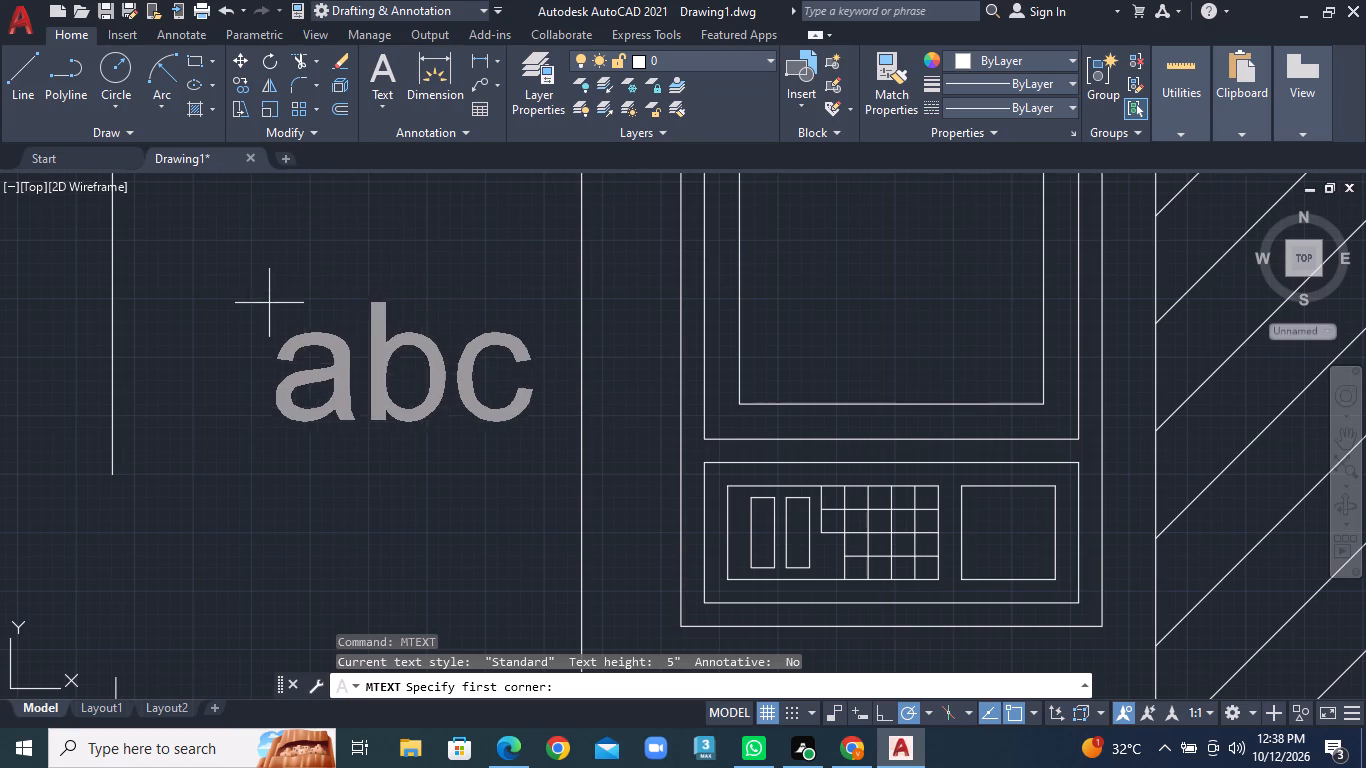
left_click(258, 322)
left_click(427, 435)
key("k")
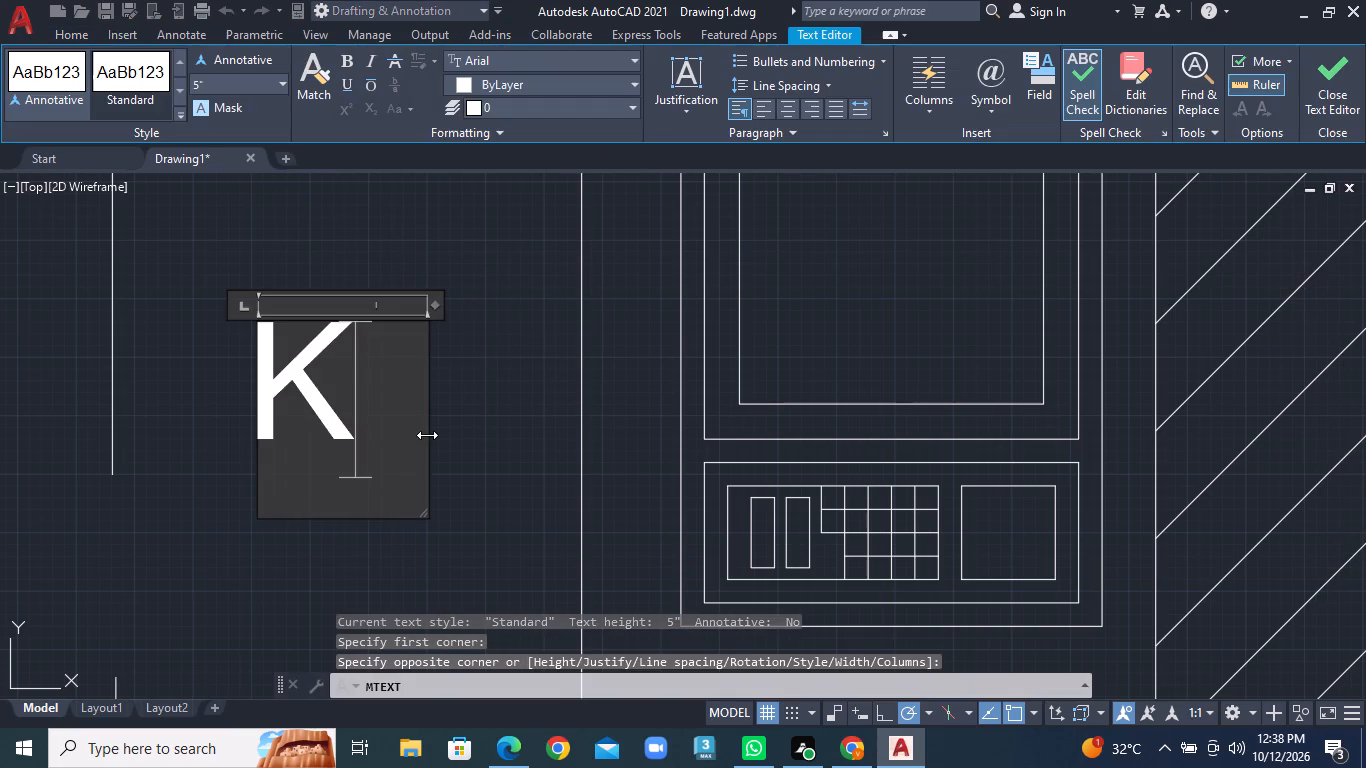
type("TN")
left_click(455, 535)
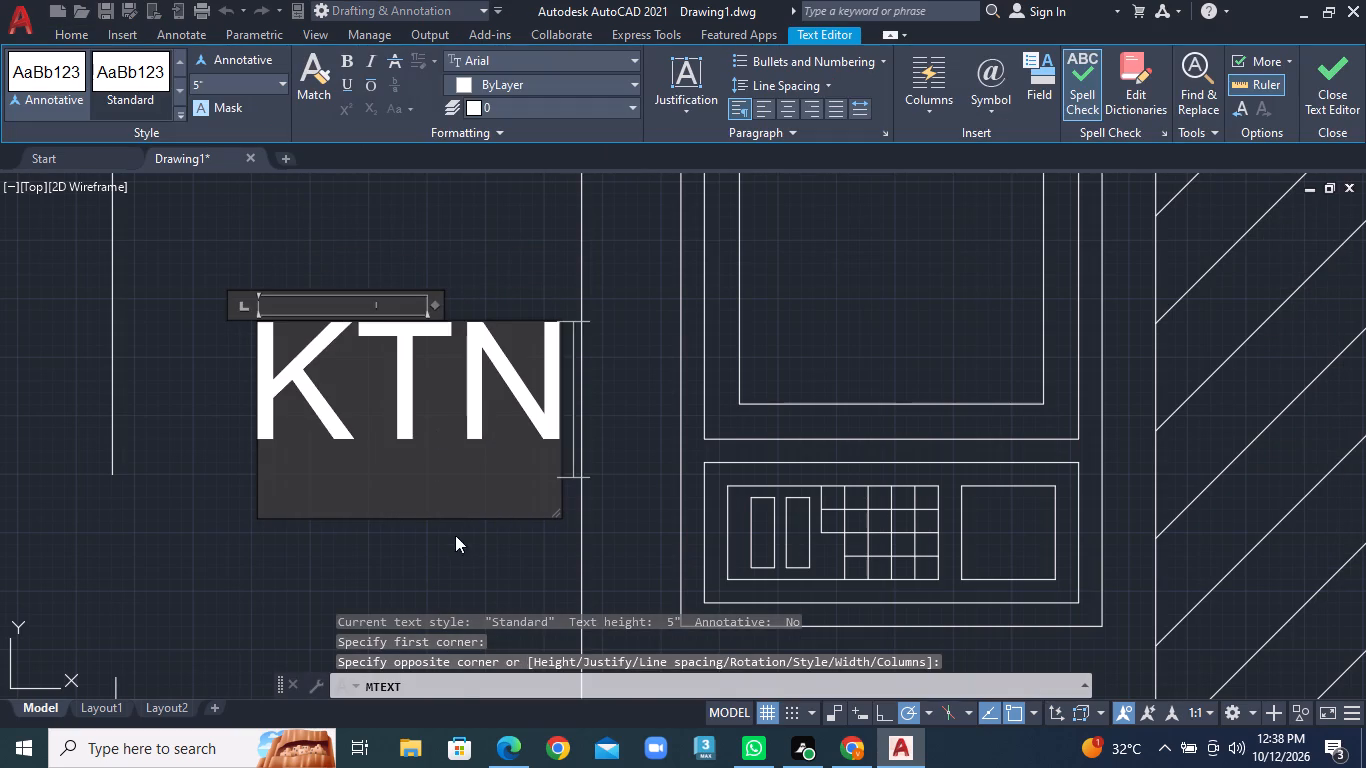
Add a multiline text label "TOILET" below the door in the upper small room beside the bedroom.
scroll(455, 524, "down", 8)
middle_click_drag(490, 558, 583, 210)
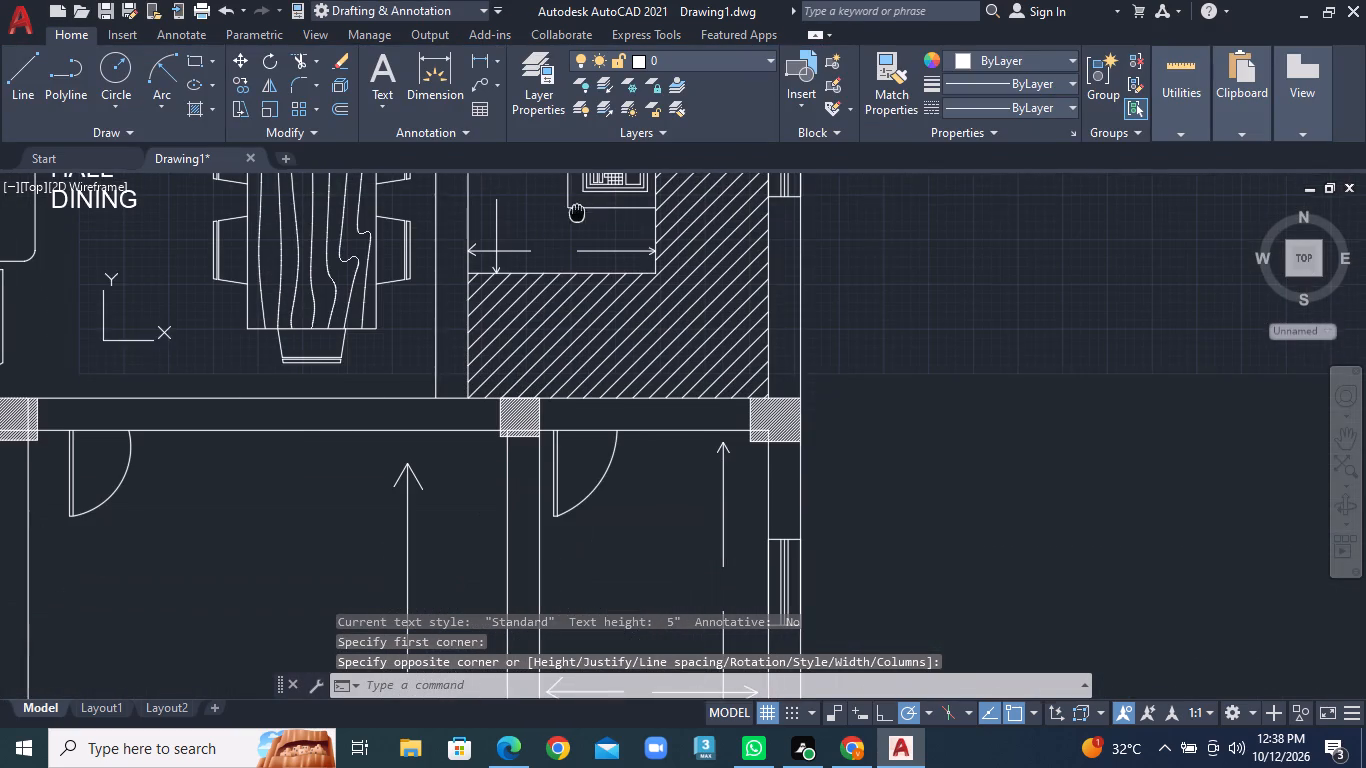
middle_click_drag(625, 553, 575, 257)
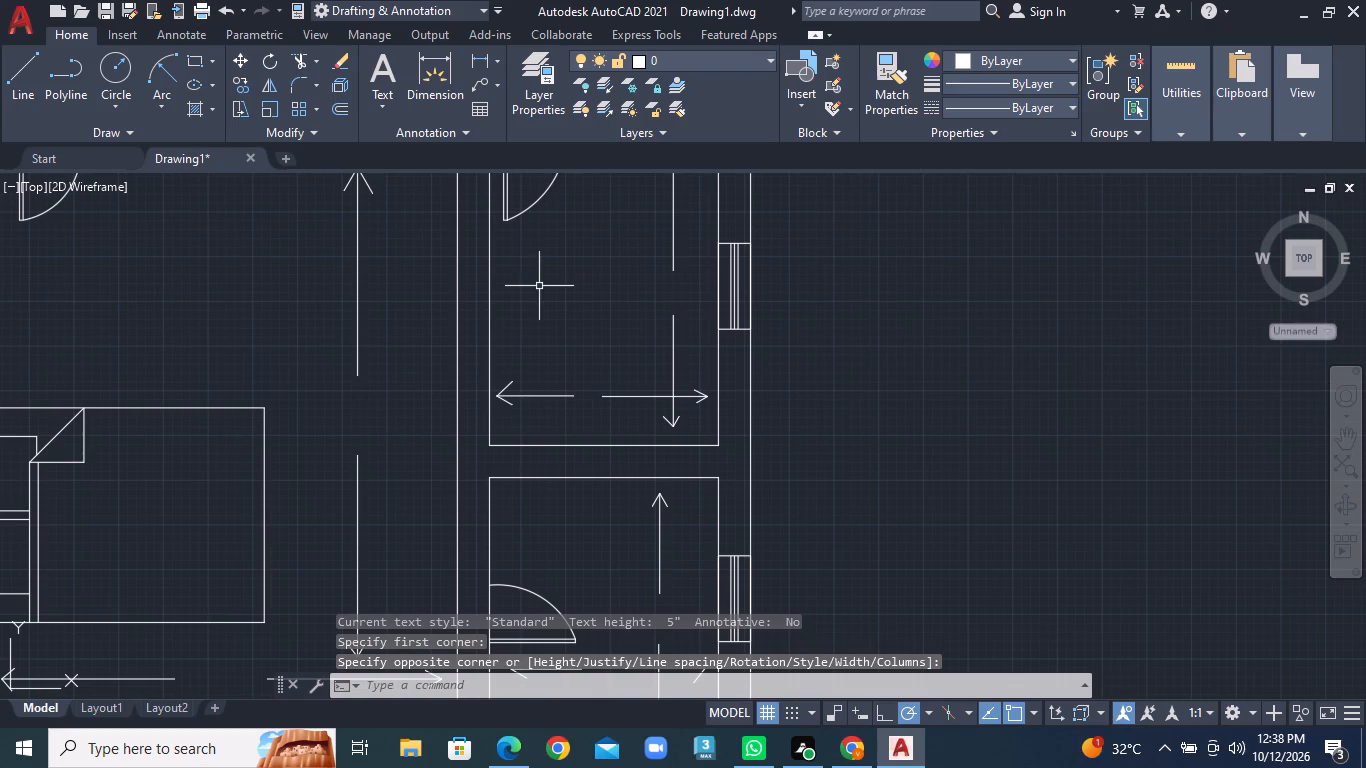
right_click(524, 264)
left_click(542, 272)
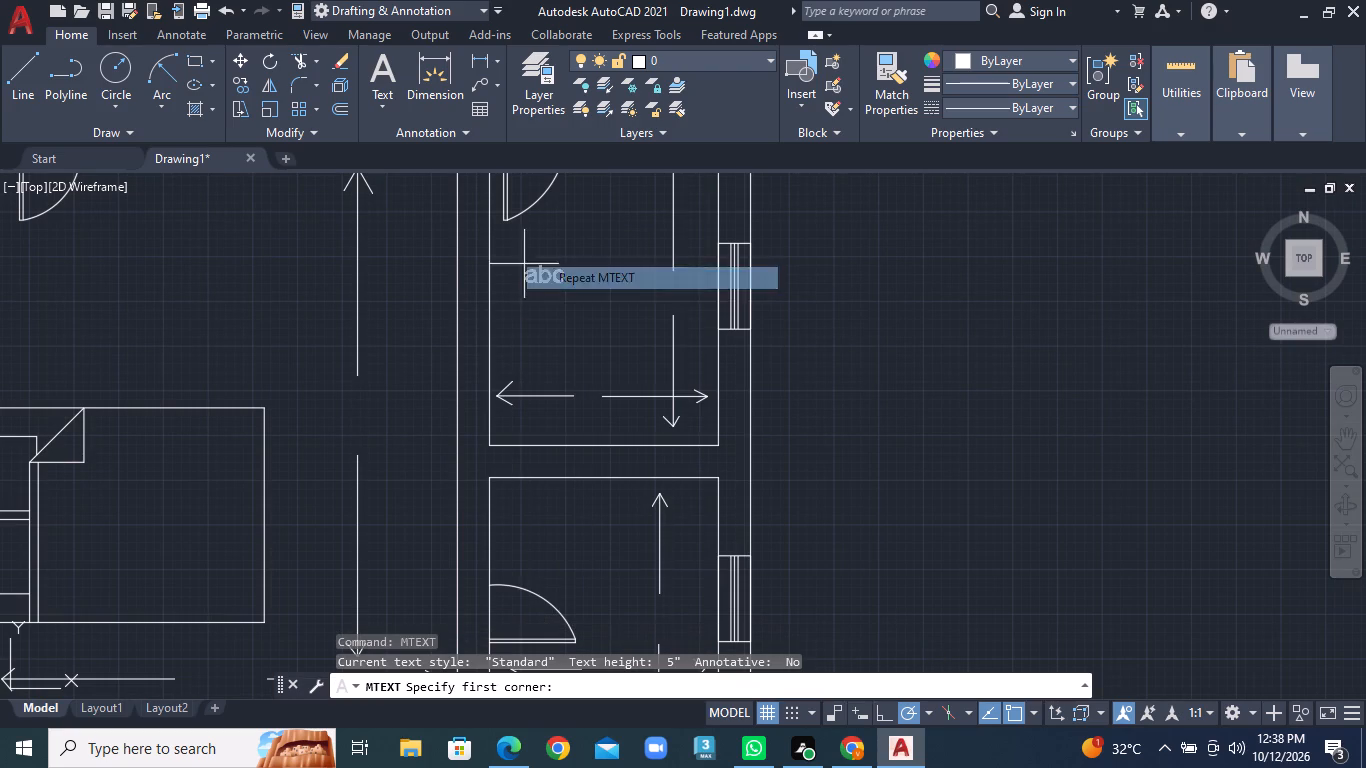
left_click(516, 262)
left_click(643, 331)
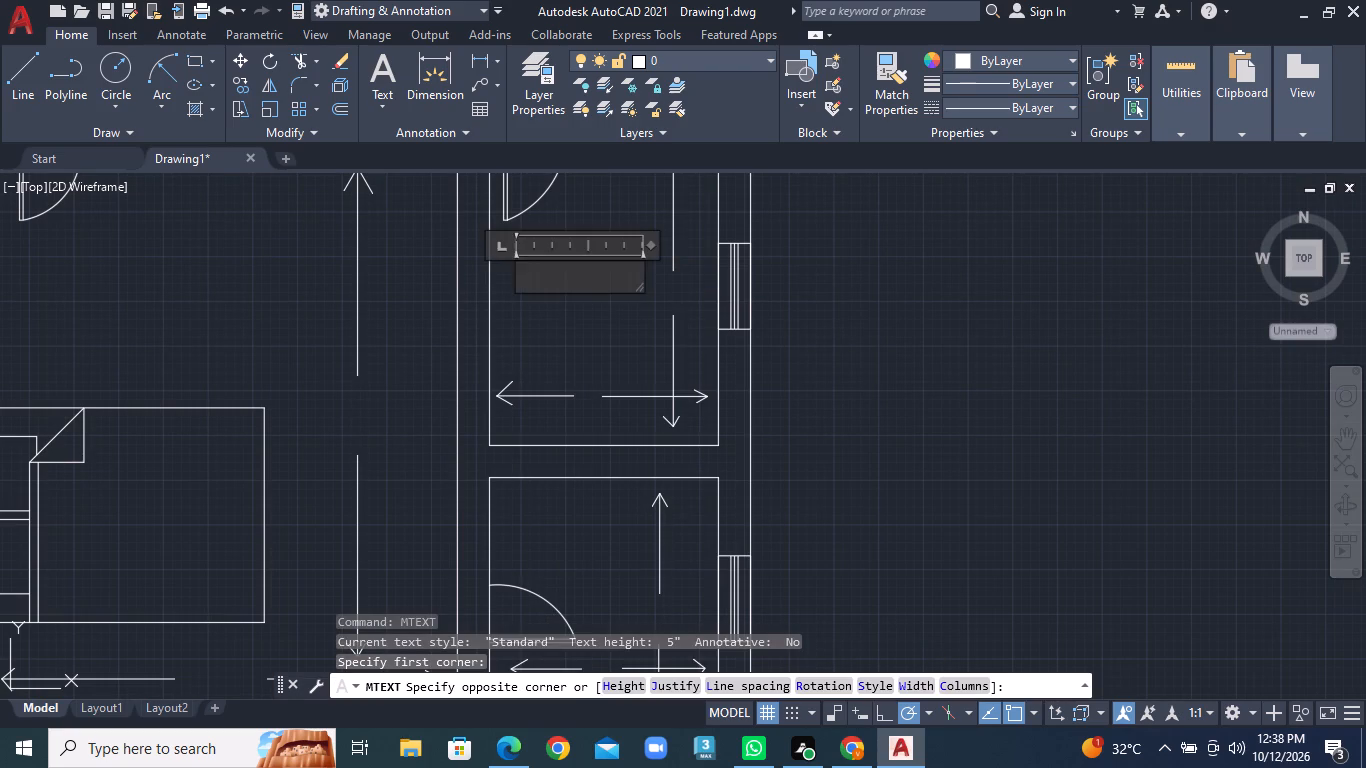
type("TOILET")
left_click(577, 504)
Add a multiline text label "TOILET" above the door swing in the lower small room beside the bedroom.
scroll(577, 504, "down", 2)
middle_click_drag(577, 504, 576, 489)
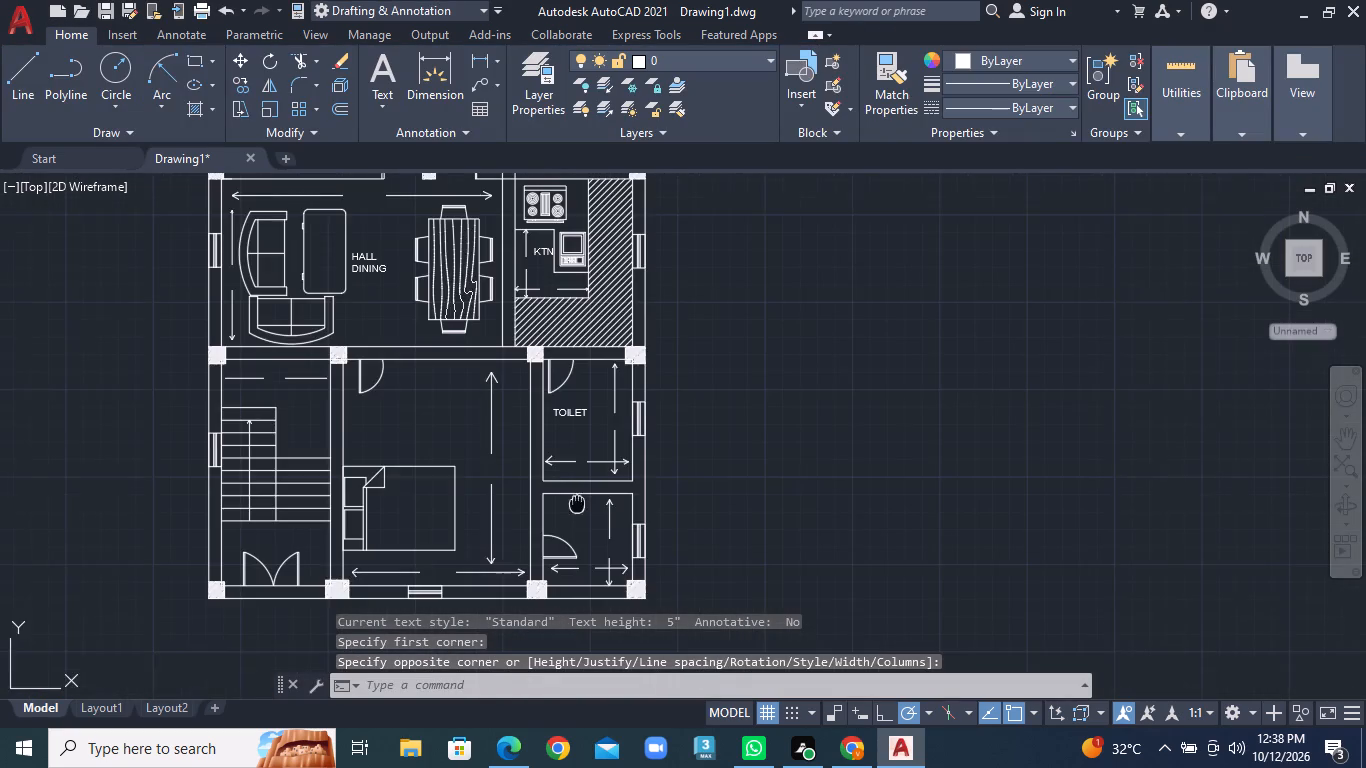
middle_click_drag(576, 489, 592, 267)
scroll(585, 315, "up", 4)
middle_click_drag(586, 293, 572, 439)
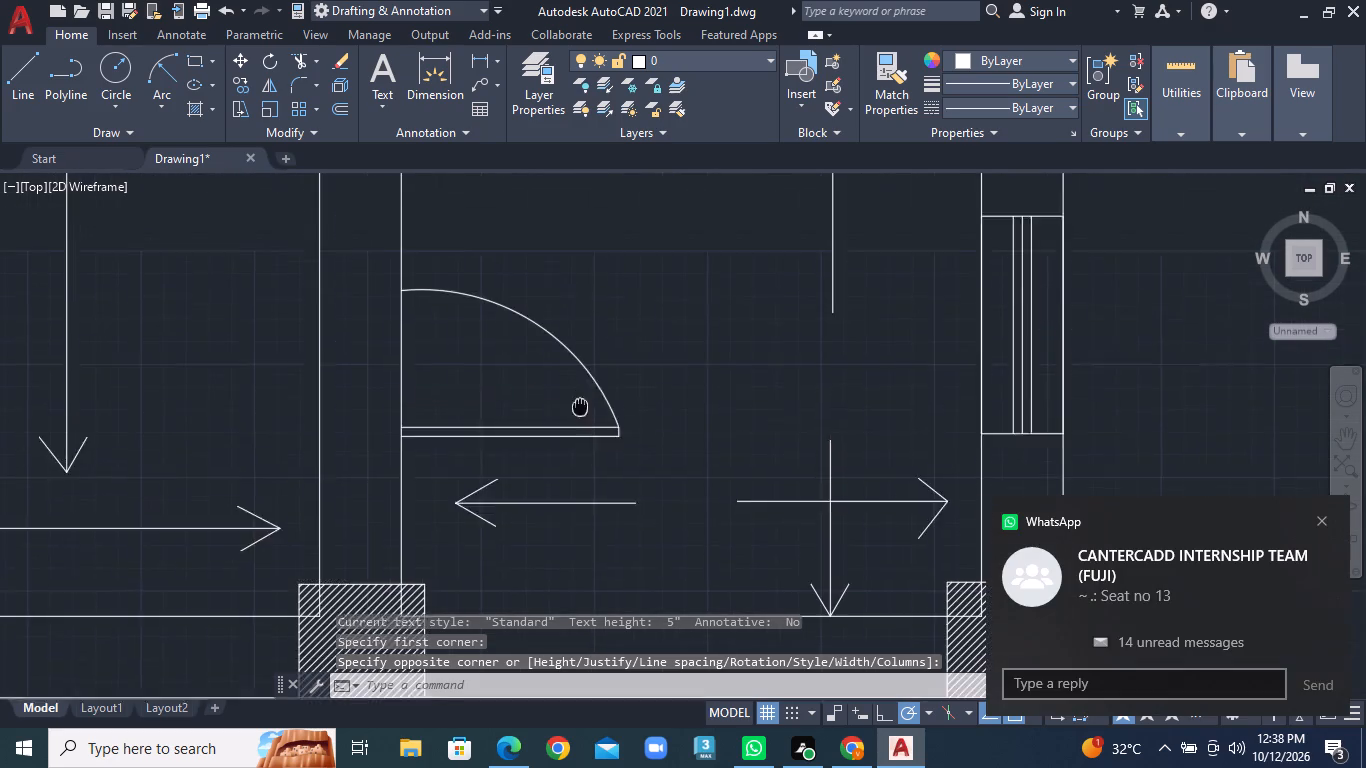
middle_click_drag(572, 439, 568, 458)
type("MT")
key("Return")
left_click(482, 223)
left_click(669, 331)
type("TOILET")
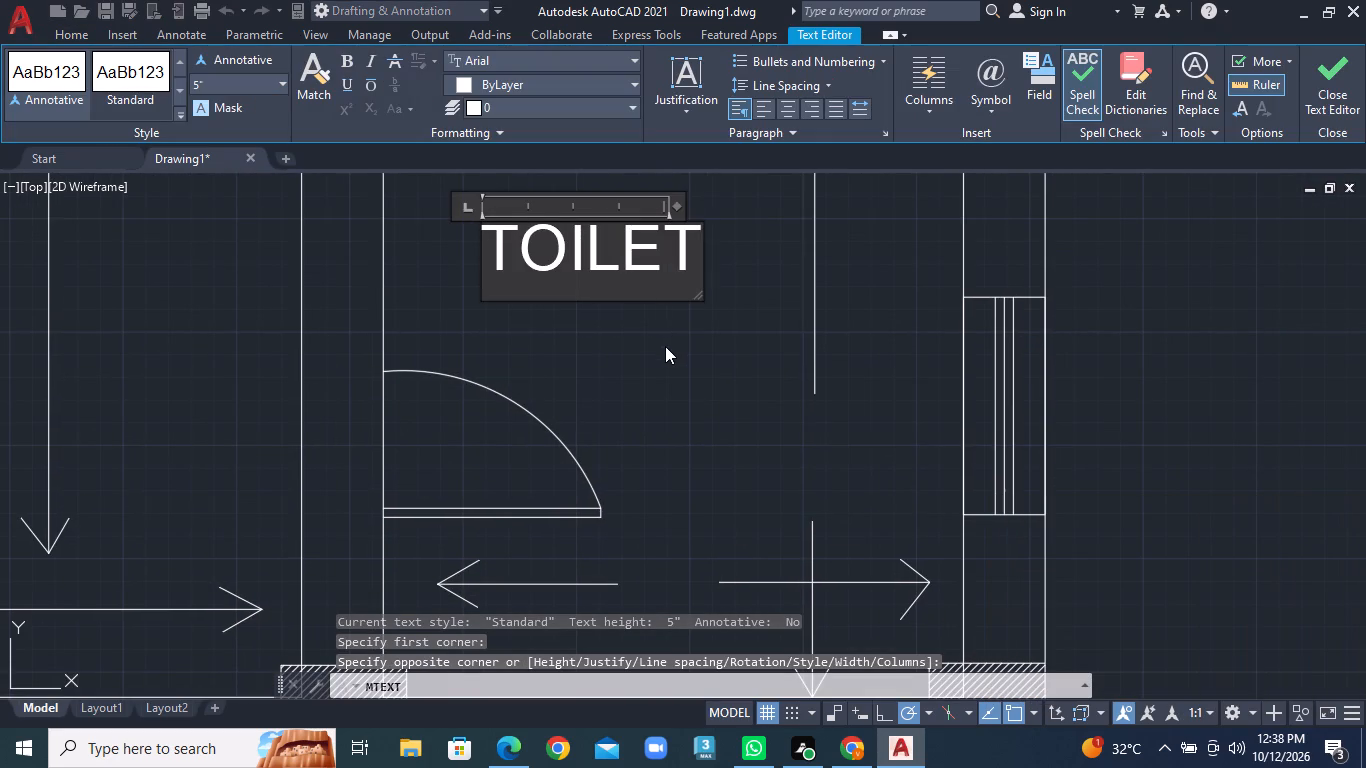
left_click(665, 346)
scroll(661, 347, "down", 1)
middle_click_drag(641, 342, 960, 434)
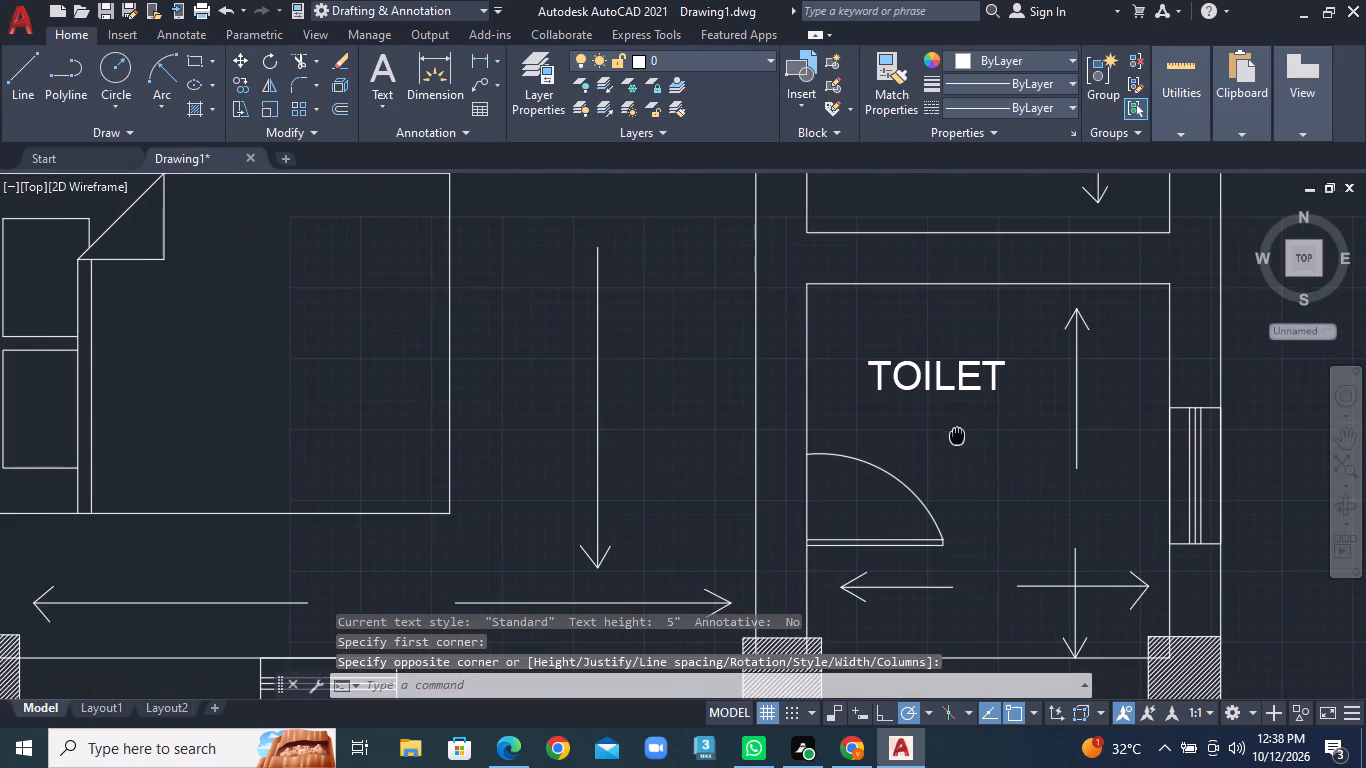
Add a two-line multiline text label "BED" / "ROOM" on the bed in the lower bedroom beside the toilets.
middle_click_drag(221, 305, 431, 332)
scroll(408, 344, "down", 1)
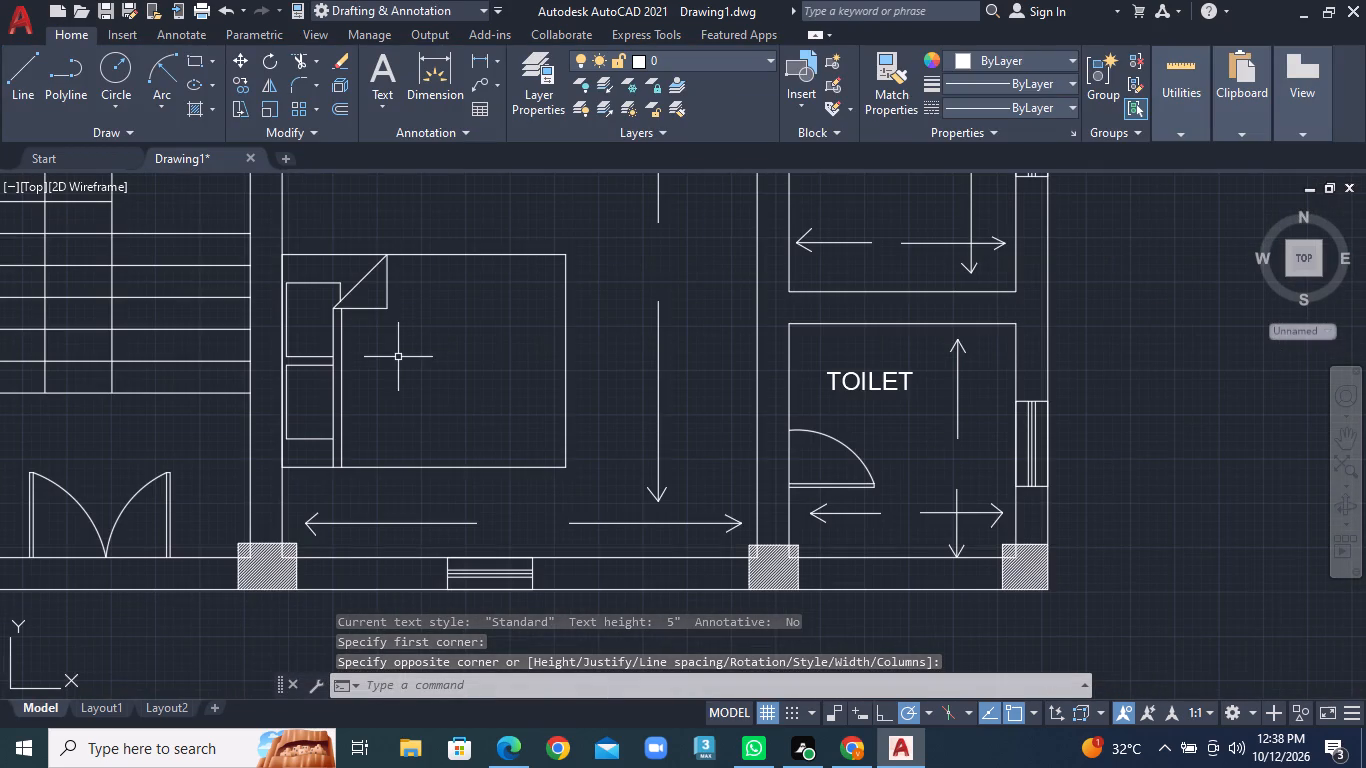
right_click(390, 348)
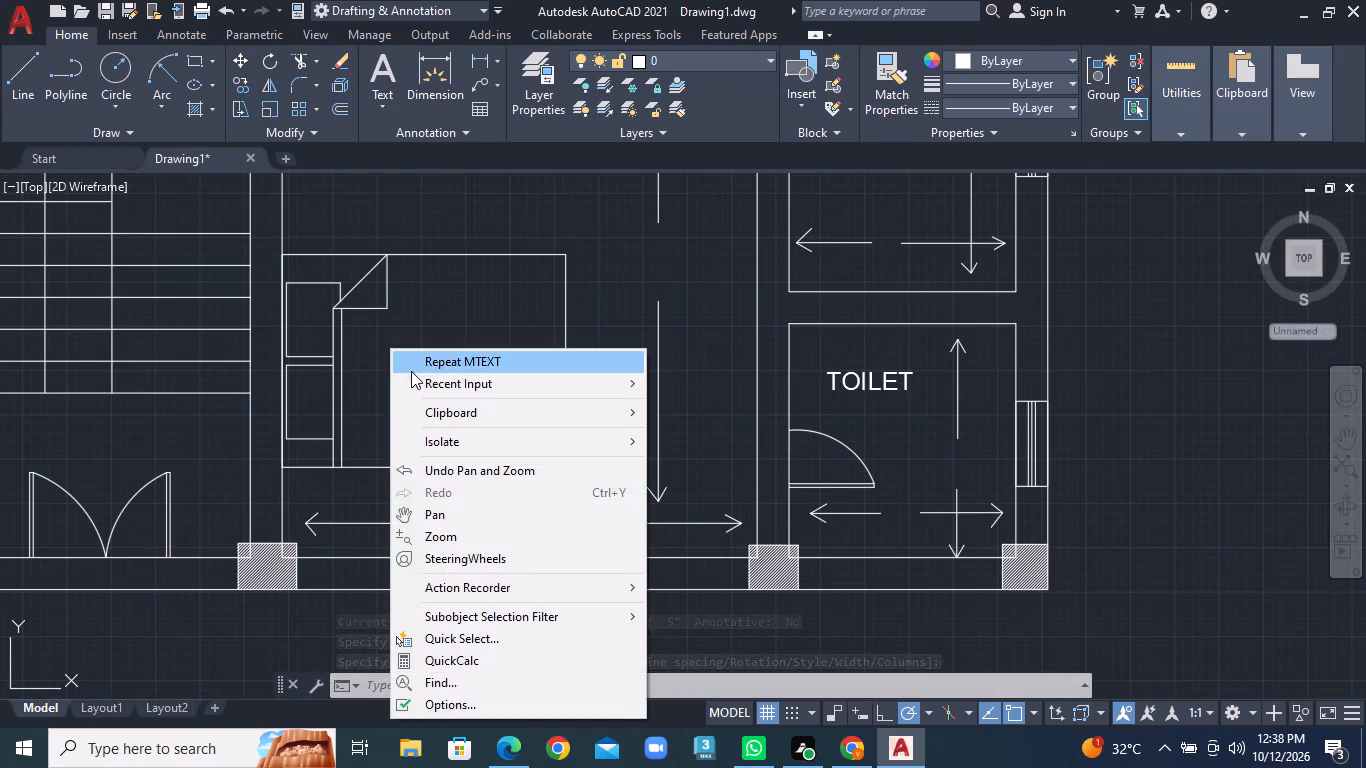
left_click(411, 371)
left_click(363, 350)
left_click(495, 417)
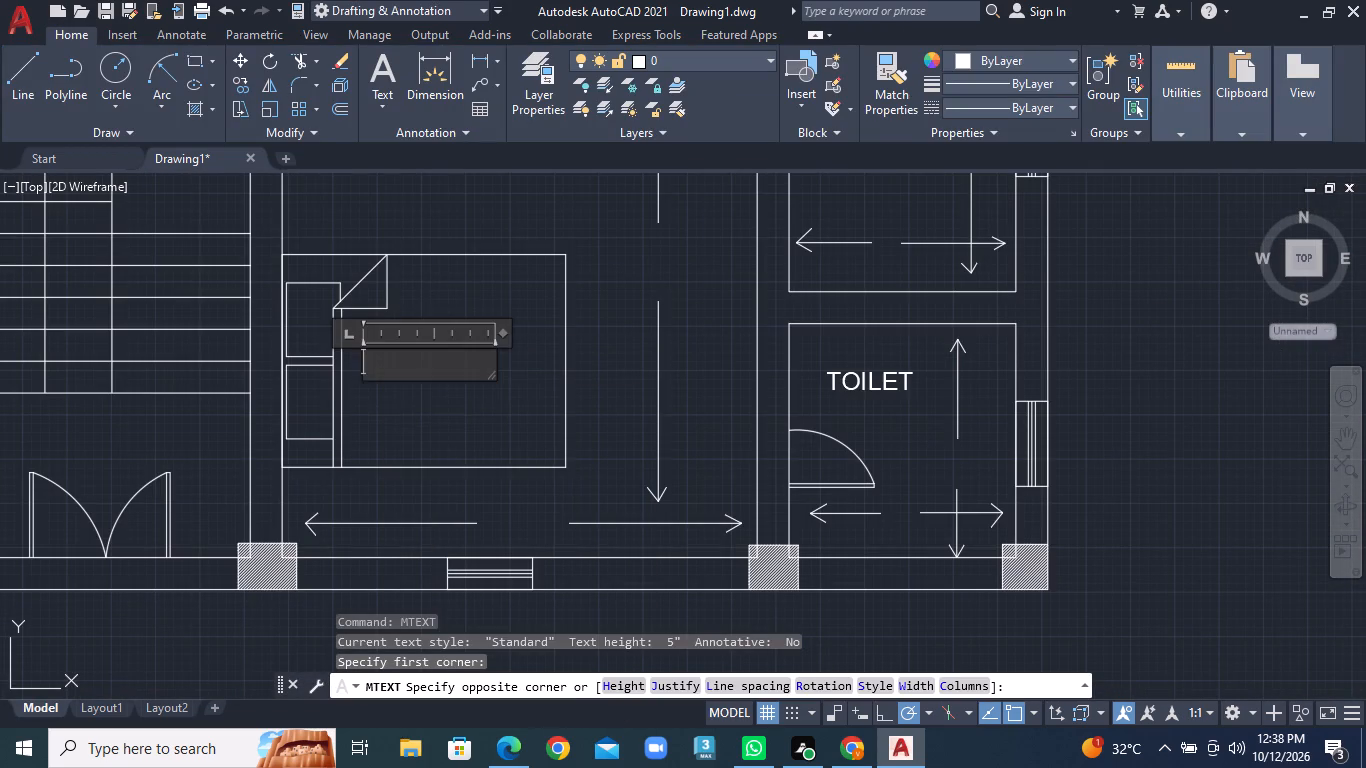
key("b")
type("ED")
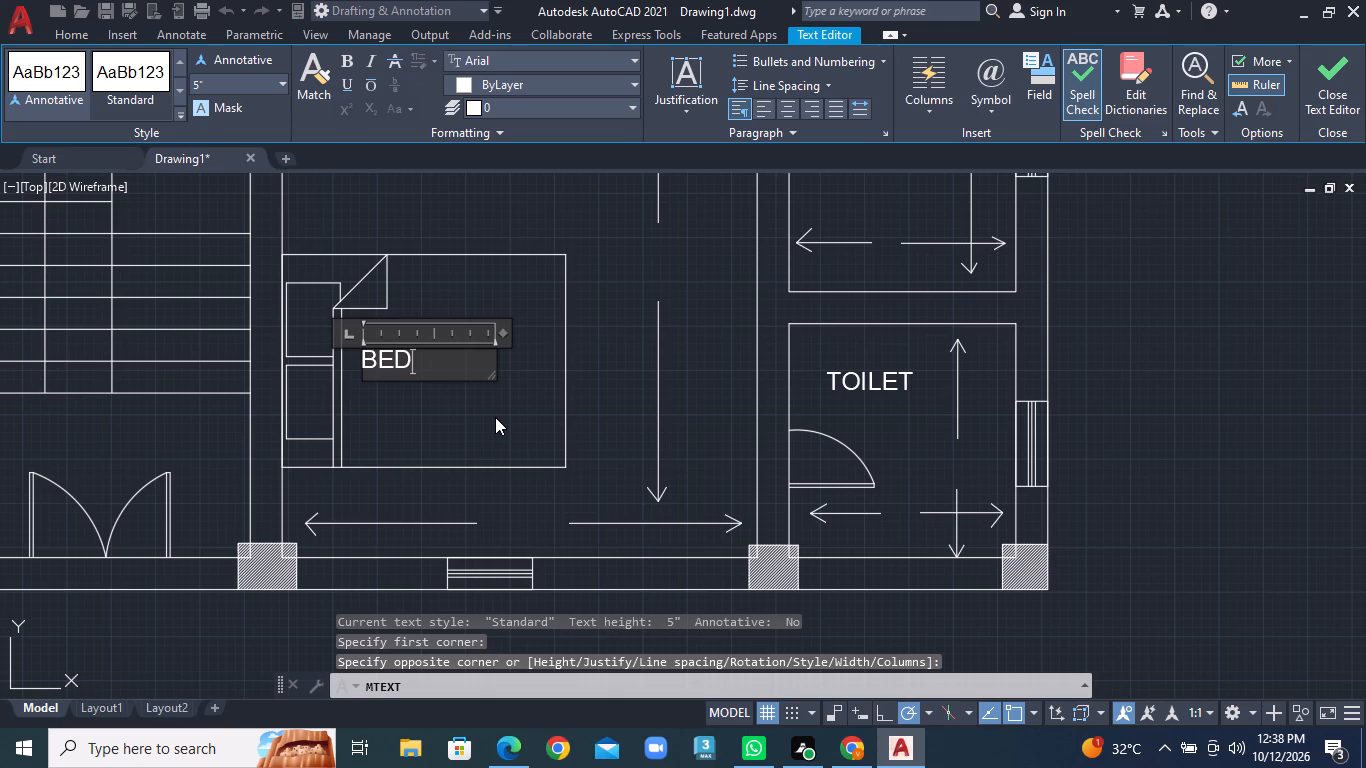
type("ROOM")
key("BackSpace")
key("BackSpace")
key("BackSpace")
key("BackSpace")
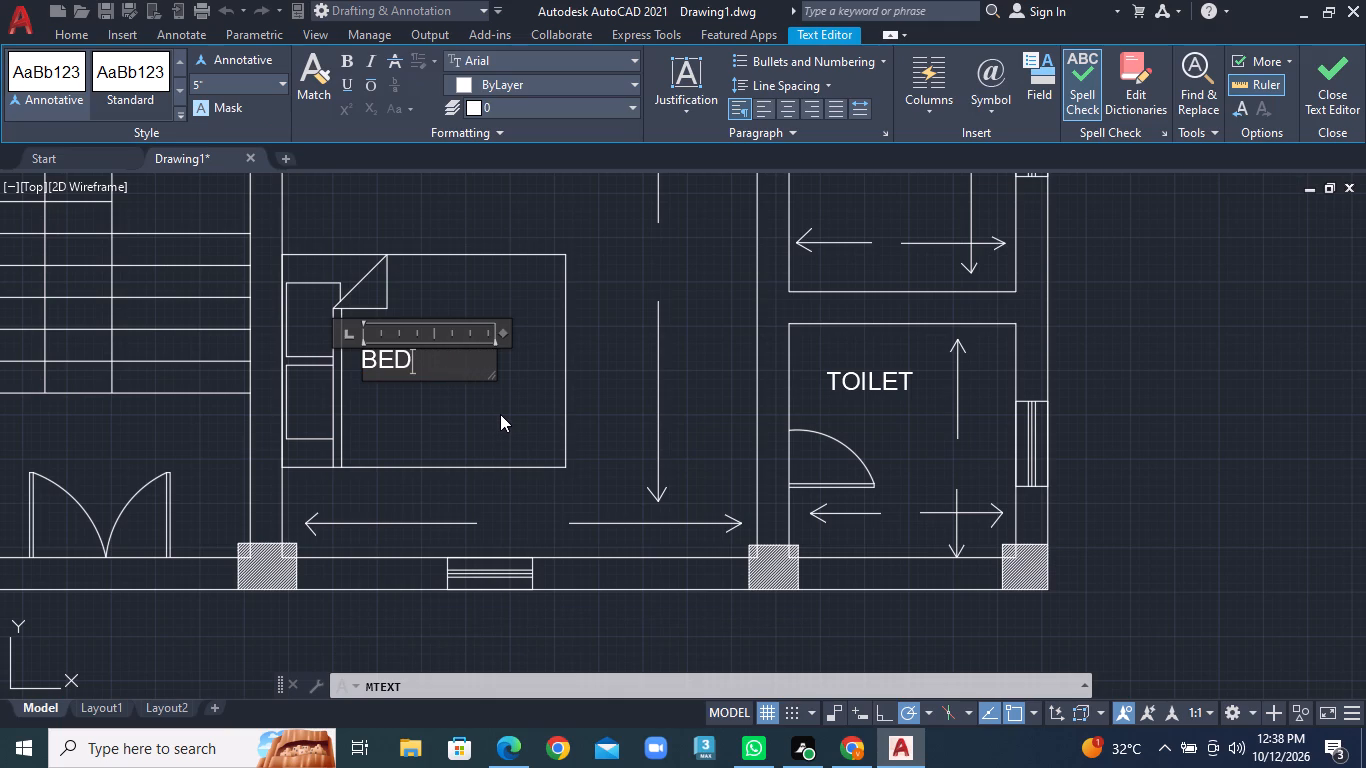
key("Return")
type("ROOM")
left_click(500, 414)
Add a multiline text label "STAIR" just above the top steps of the staircase, below its horizontal dimension line.
scroll(347, 430, "down", 1)
middle_click_drag(347, 430, 595, 471)
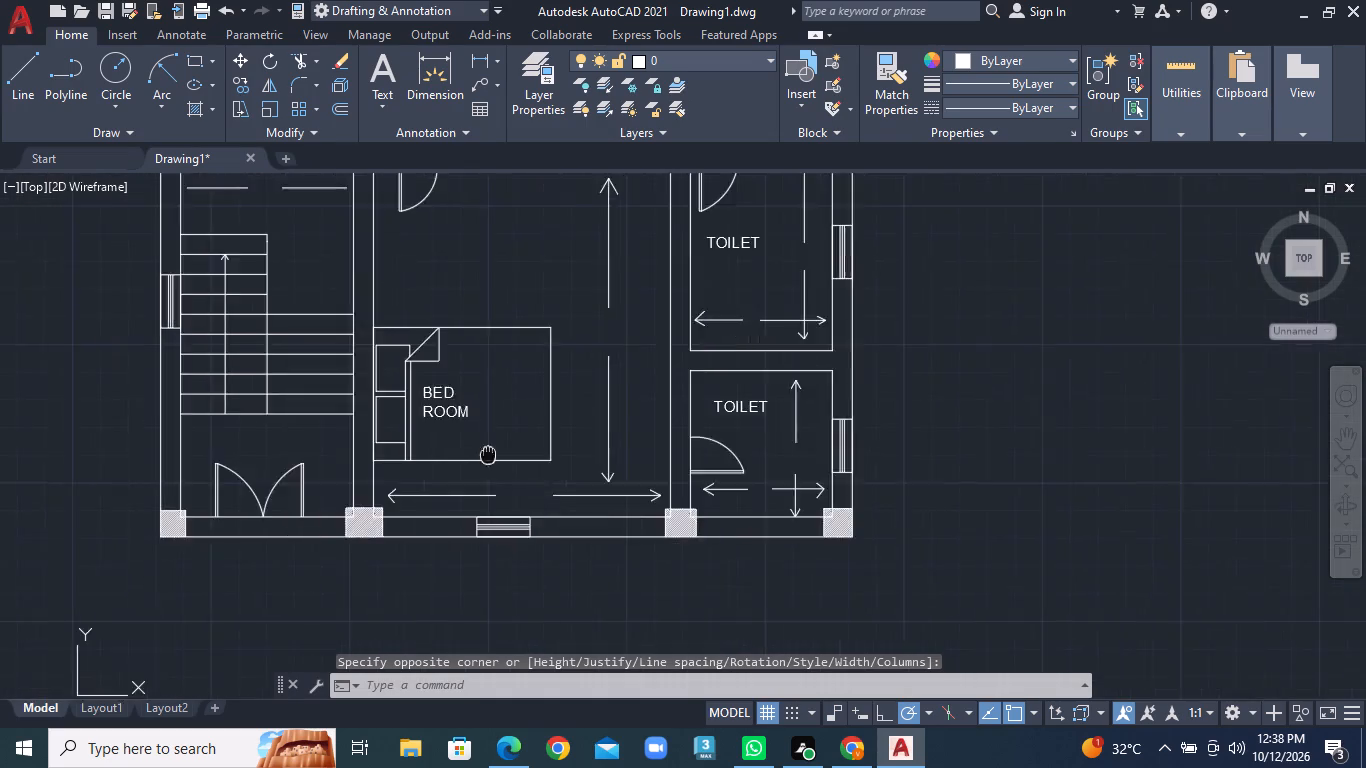
middle_click_drag(595, 471, 686, 504)
scroll(561, 233, "up", 3)
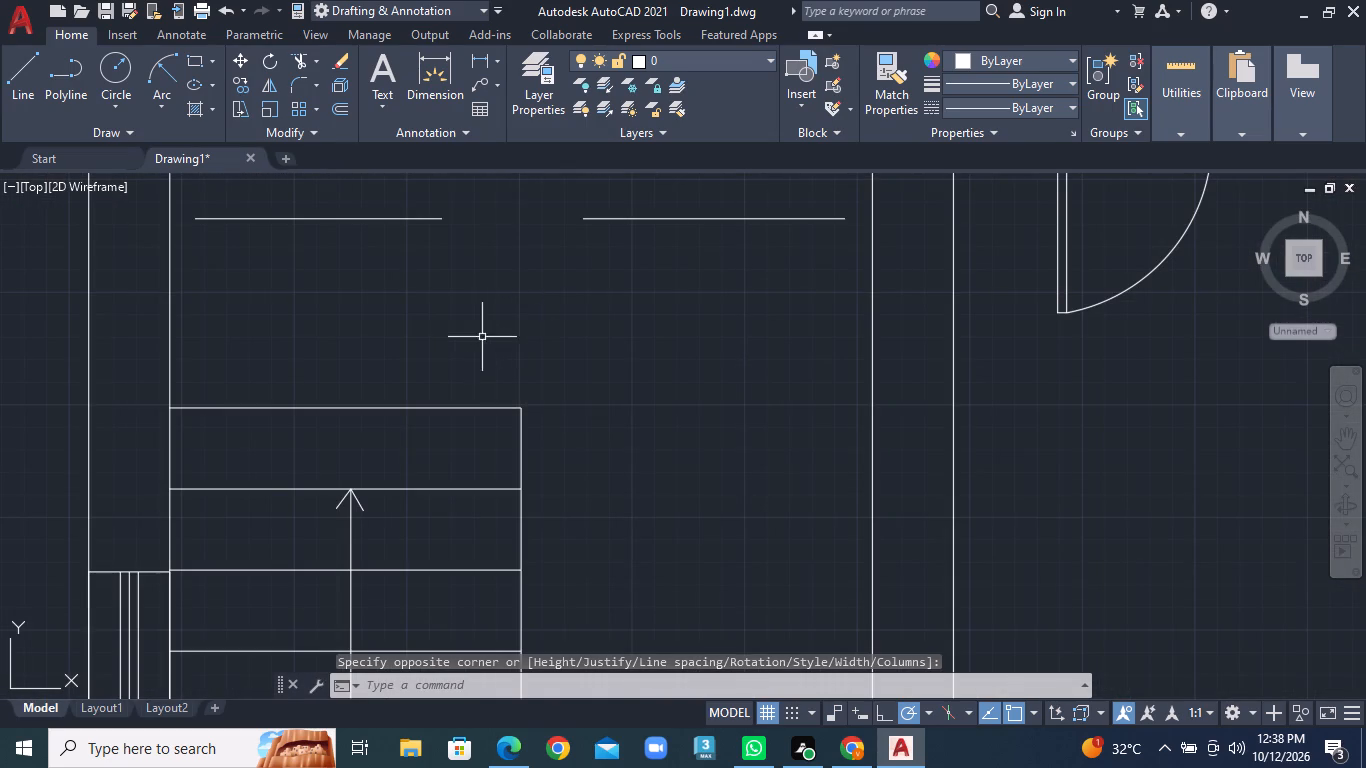
right_click(401, 313)
left_click(459, 332)
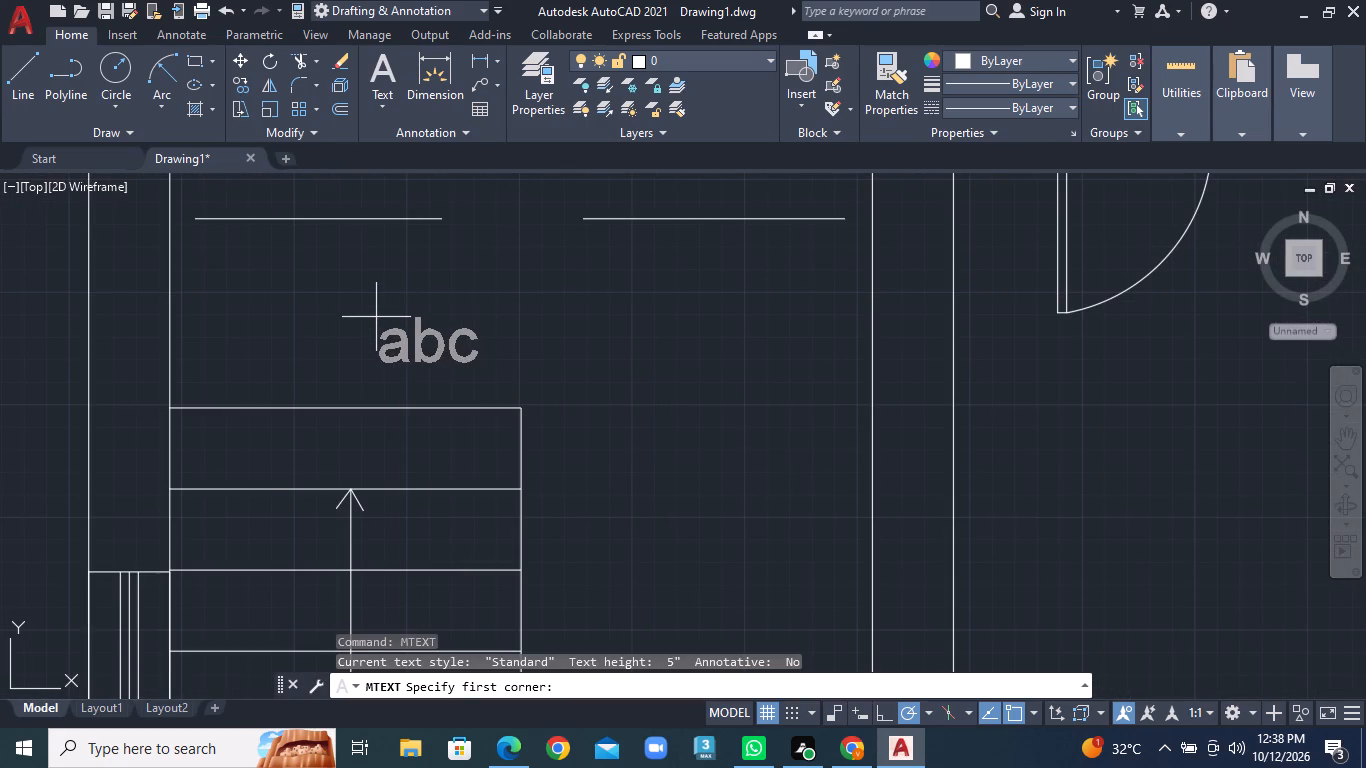
left_click(366, 297)
left_click(593, 352)
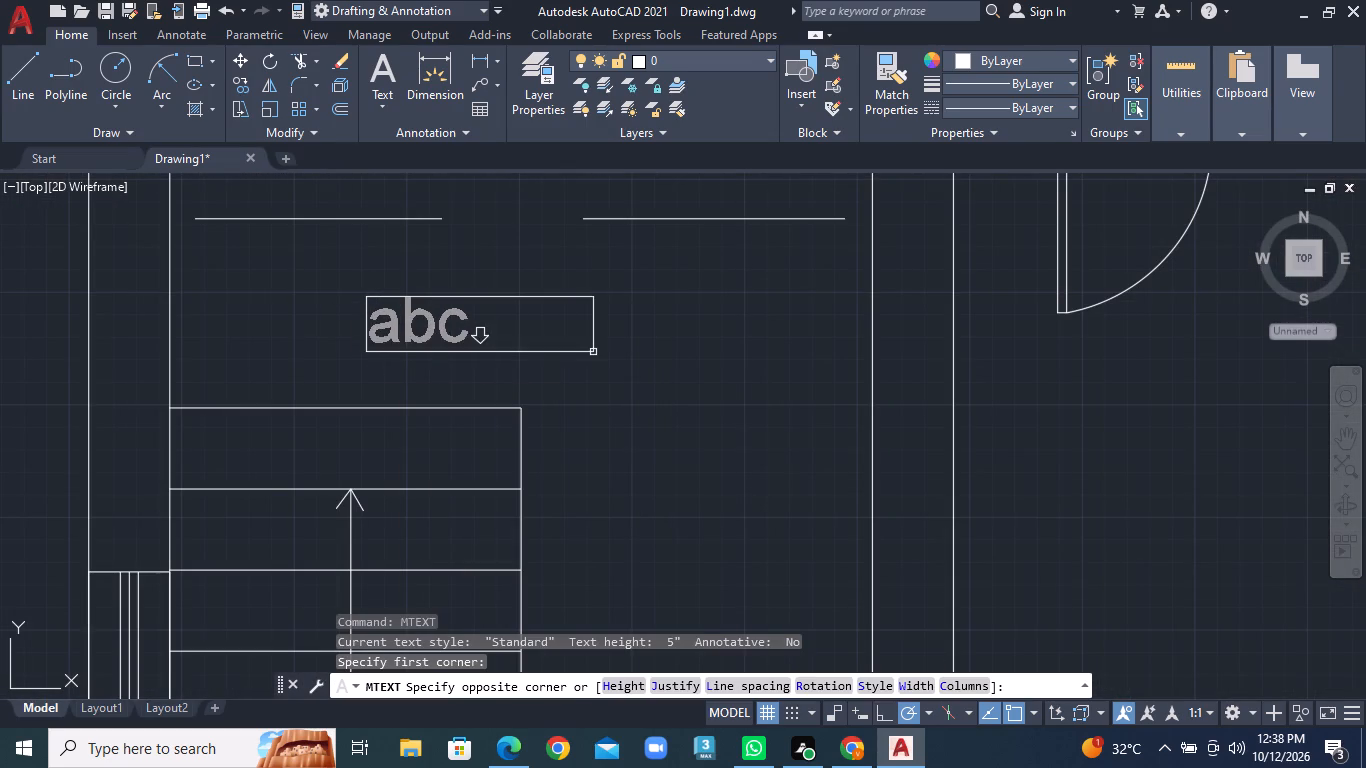
type("STAIR")
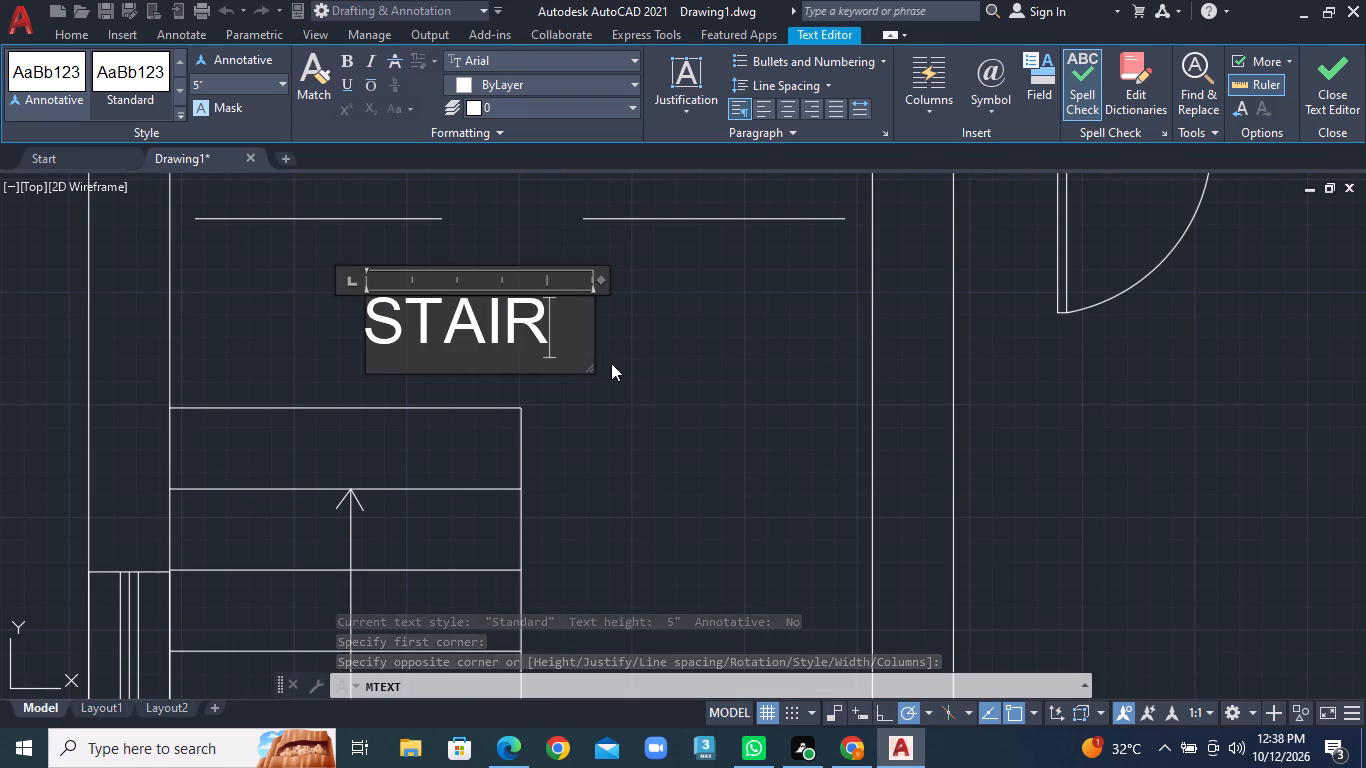
left_click(649, 401)
Add the multiline text "12'" at the gap in the horizontal dimension arrow of the upper-left bedroom.
scroll(649, 401, "down", 4)
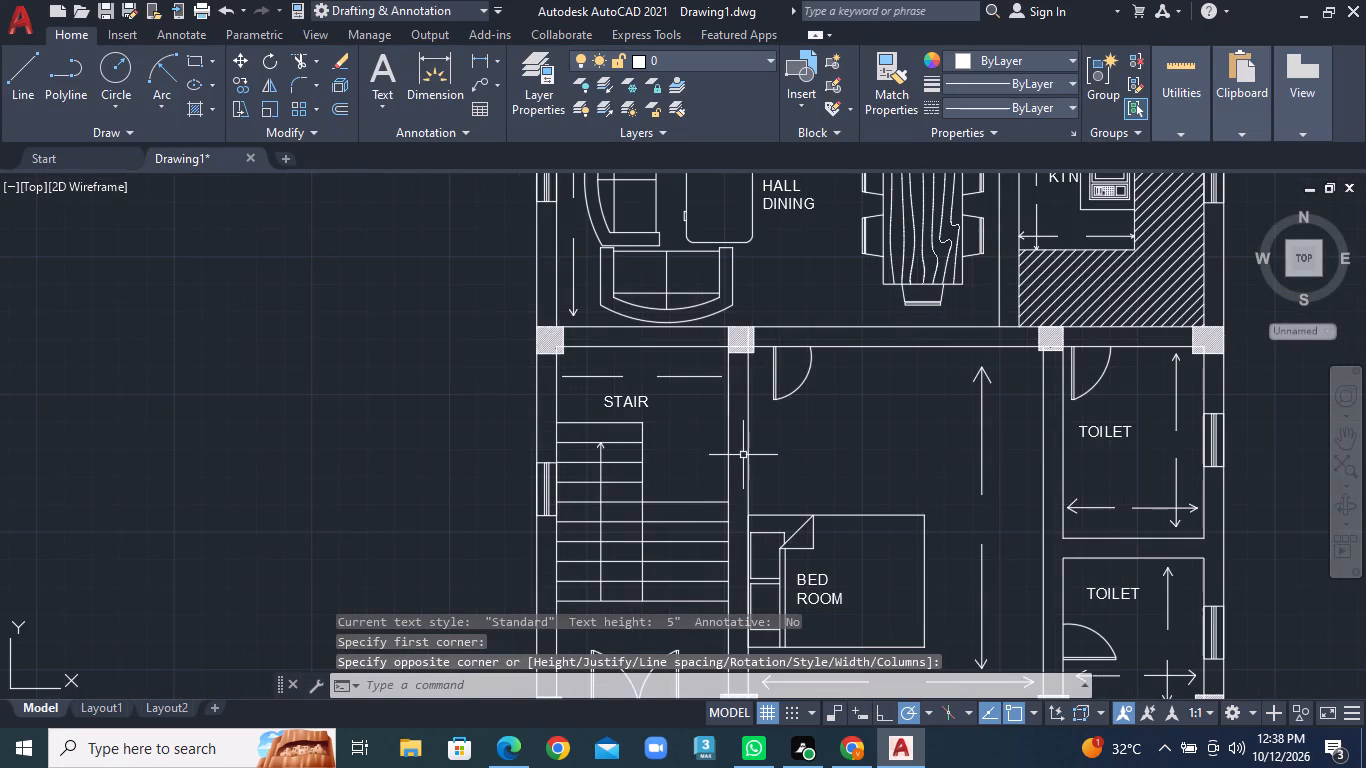
middle_click_drag(684, 291, 453, 531)
middle_click_drag(471, 268, 367, 574)
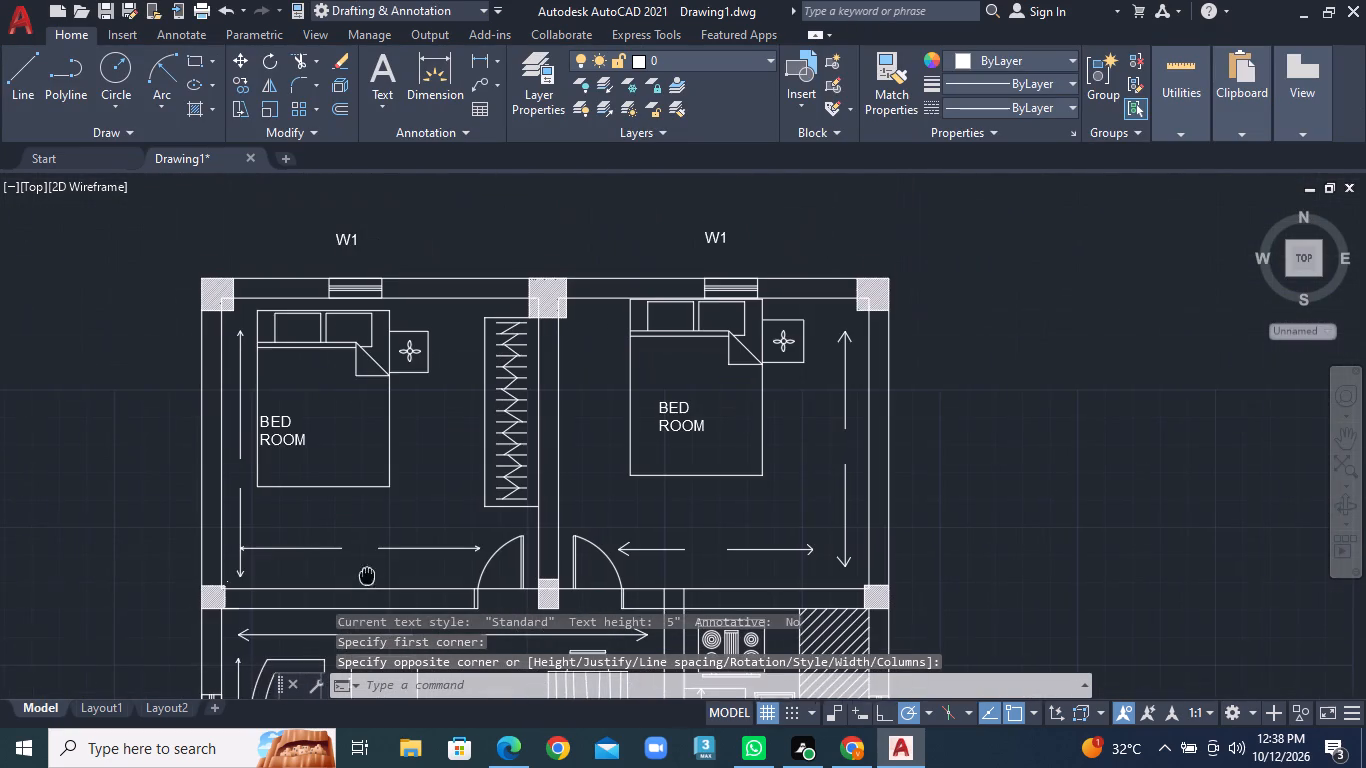
scroll(389, 517, "up", 2)
middle_click_drag(389, 517, 409, 455)
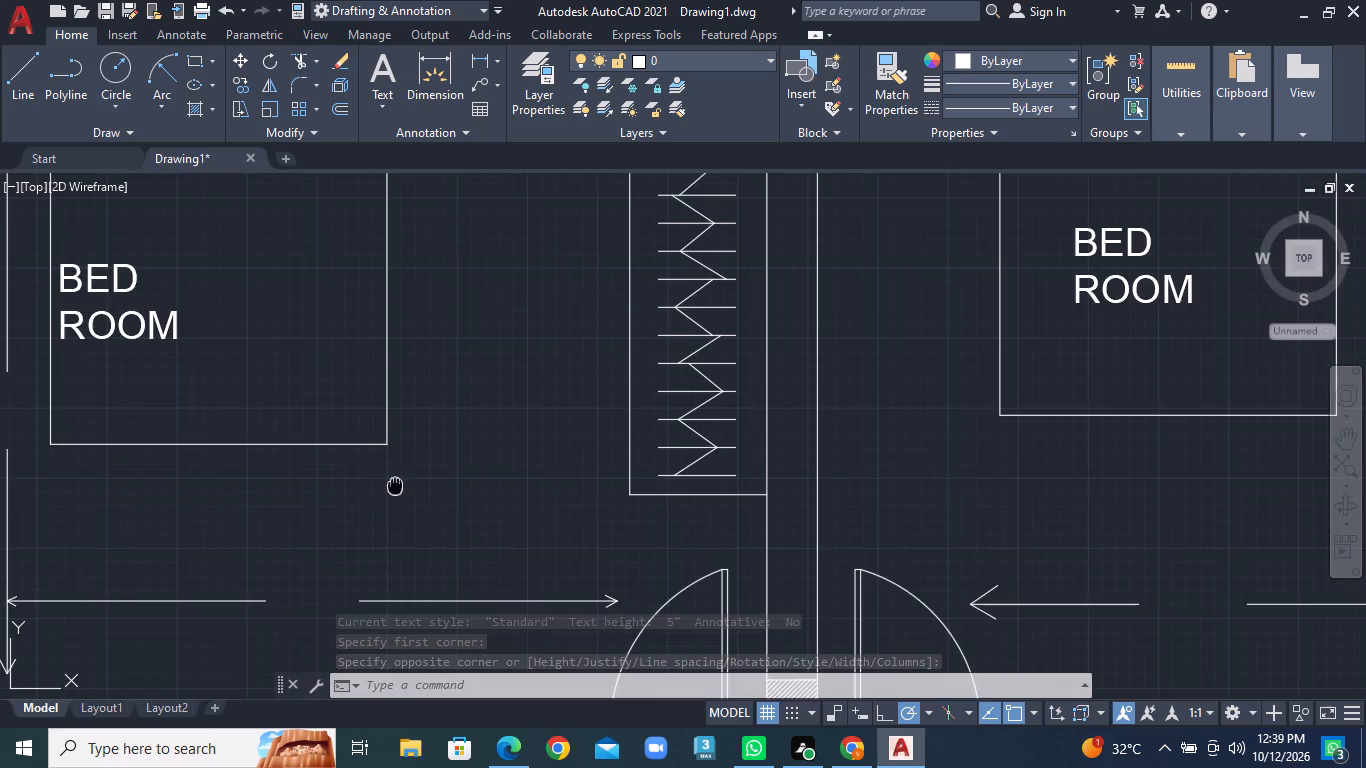
middle_click_drag(409, 455, 486, 331)
right_click(355, 396)
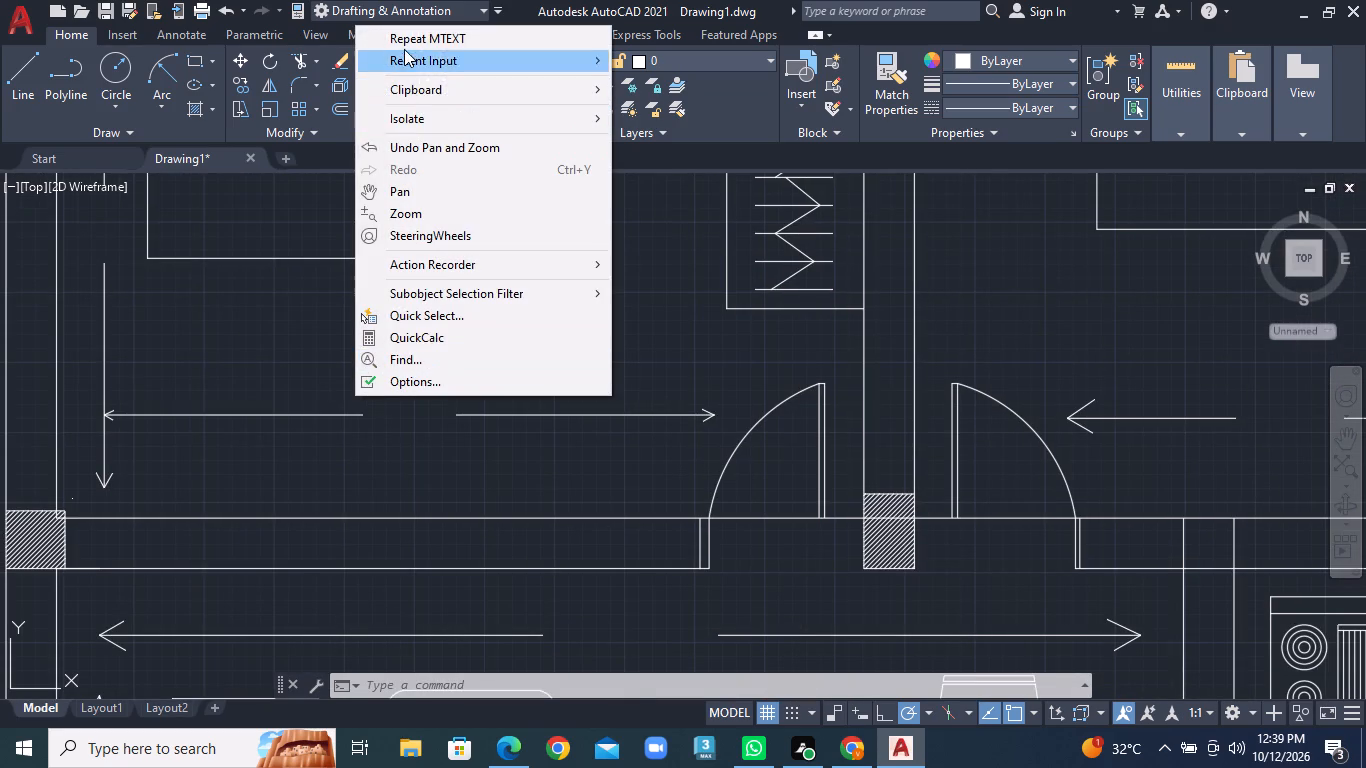
left_click(404, 43)
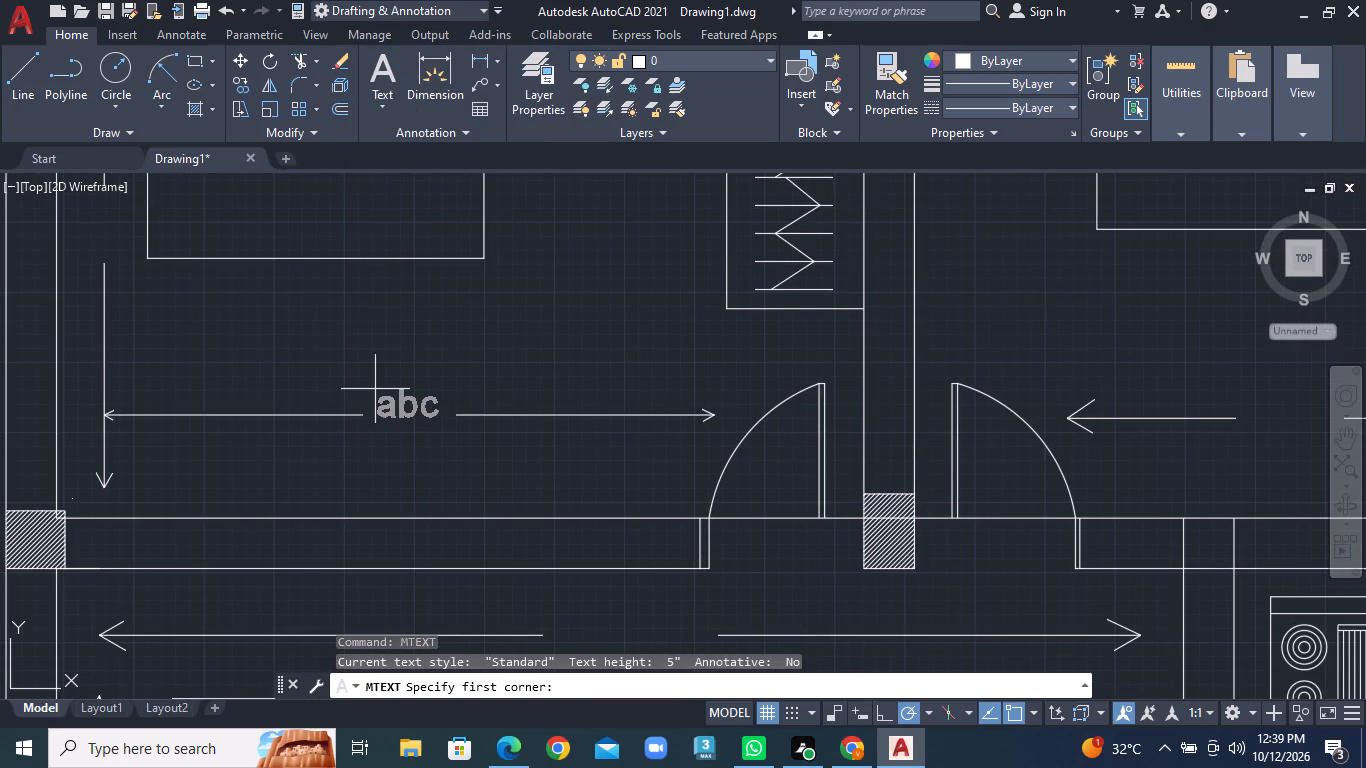
left_click(370, 374)
left_click(424, 430)
type("12'")
left_click(558, 322)
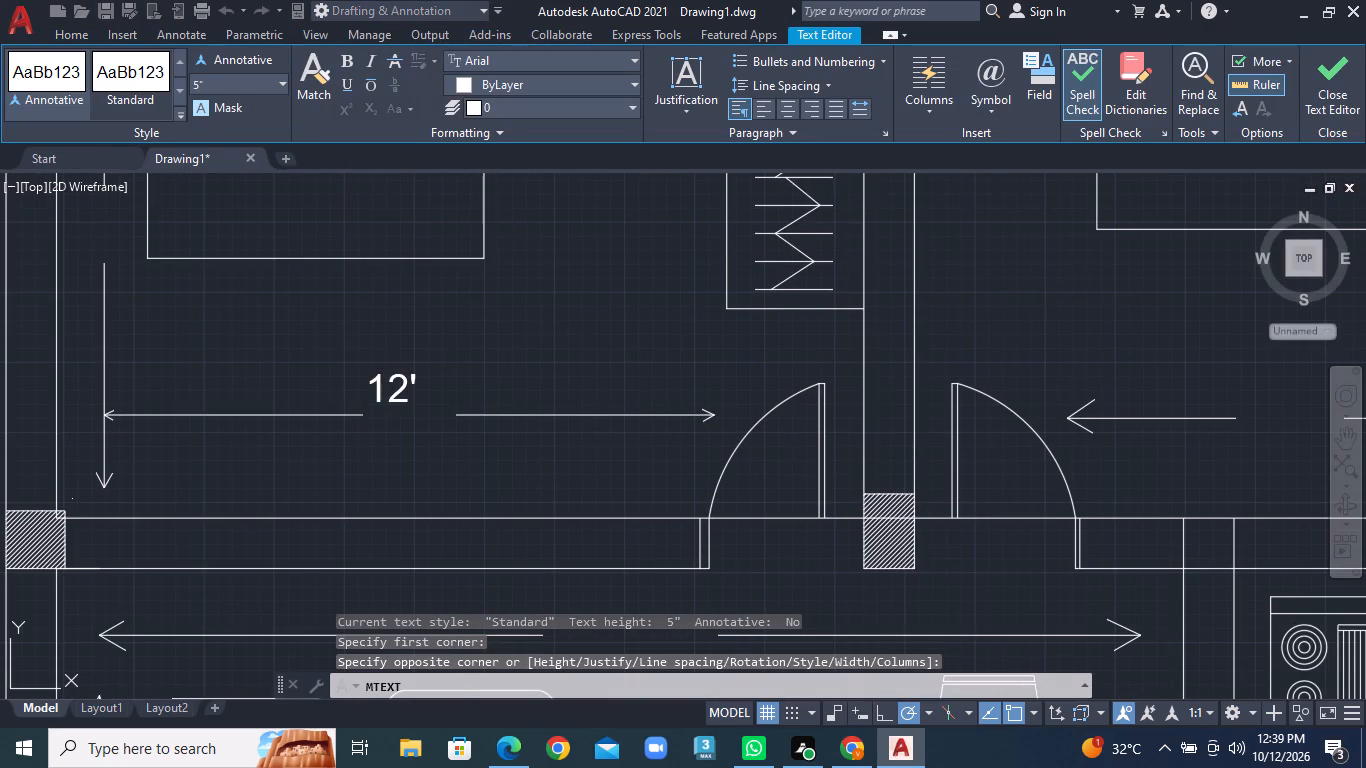
Add the multiline text "11'" in the gap of the upper-left bedroom's vertical dimension arrow.
middle_click_drag(211, 360, 772, 494)
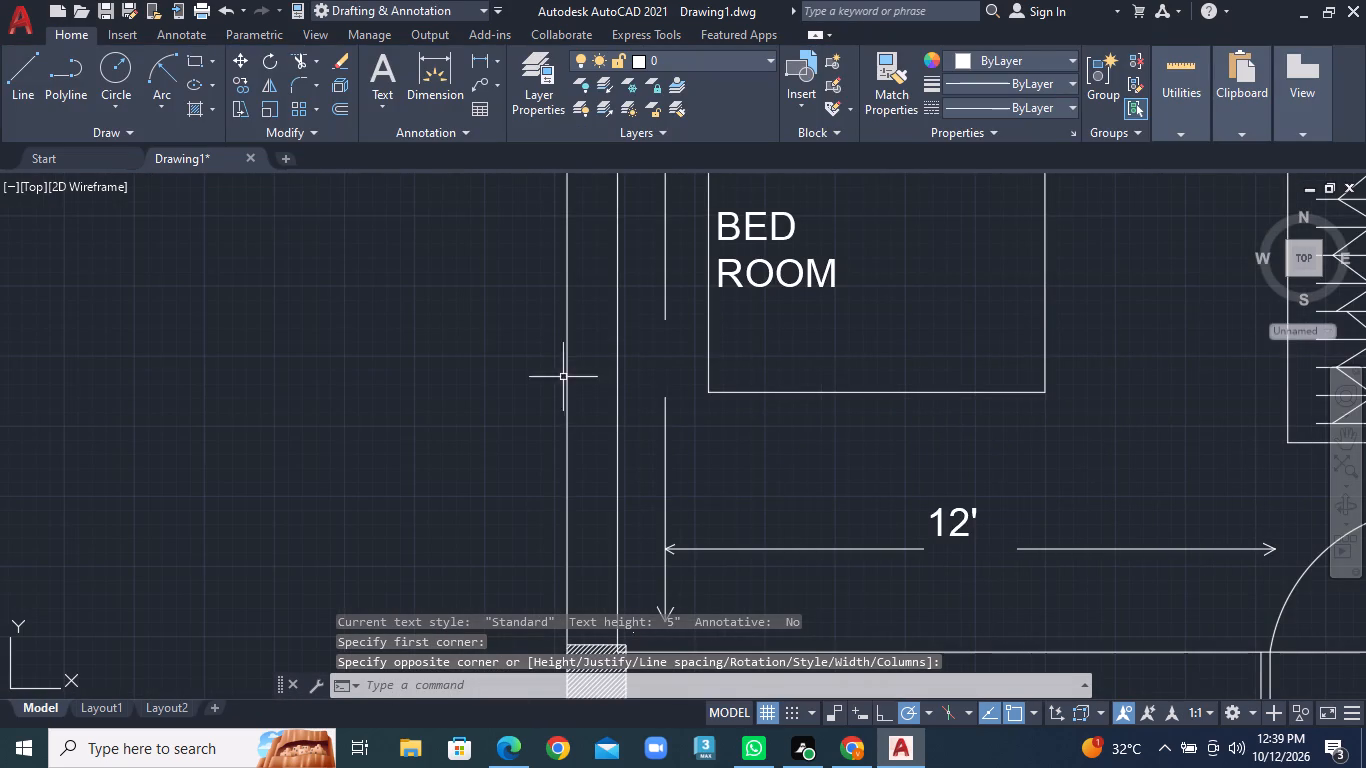
scroll(646, 335, "up", 2)
right_click(642, 340)
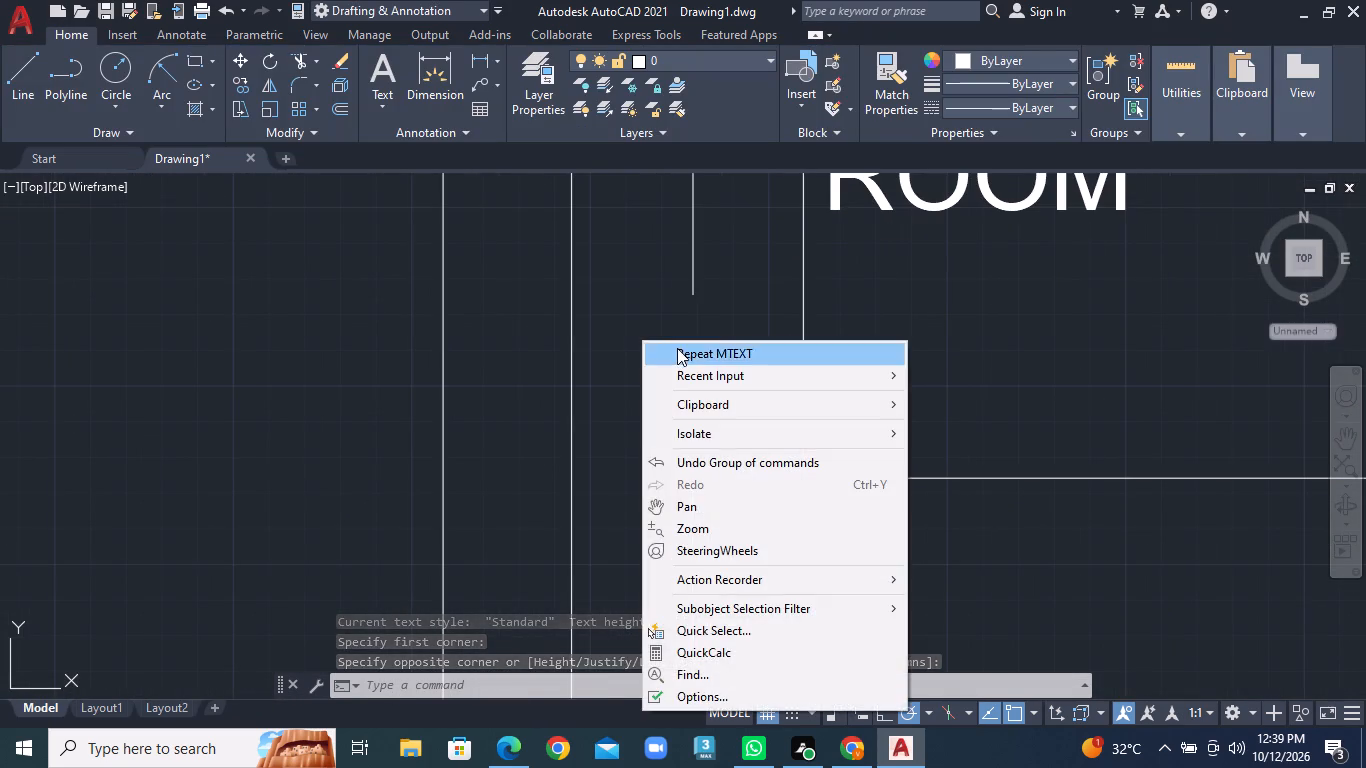
left_click(677, 348)
left_click(622, 320)
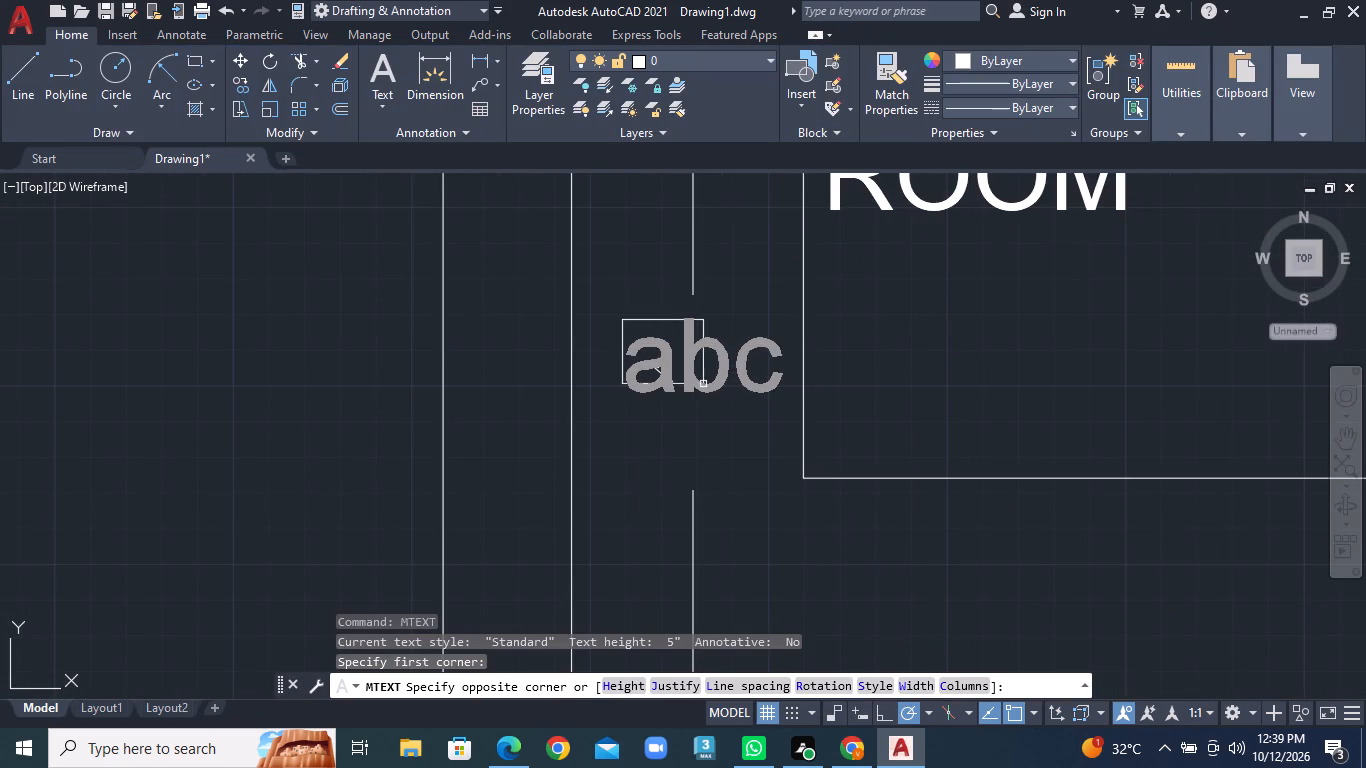
left_click(738, 445)
type("11'")
key("Return")
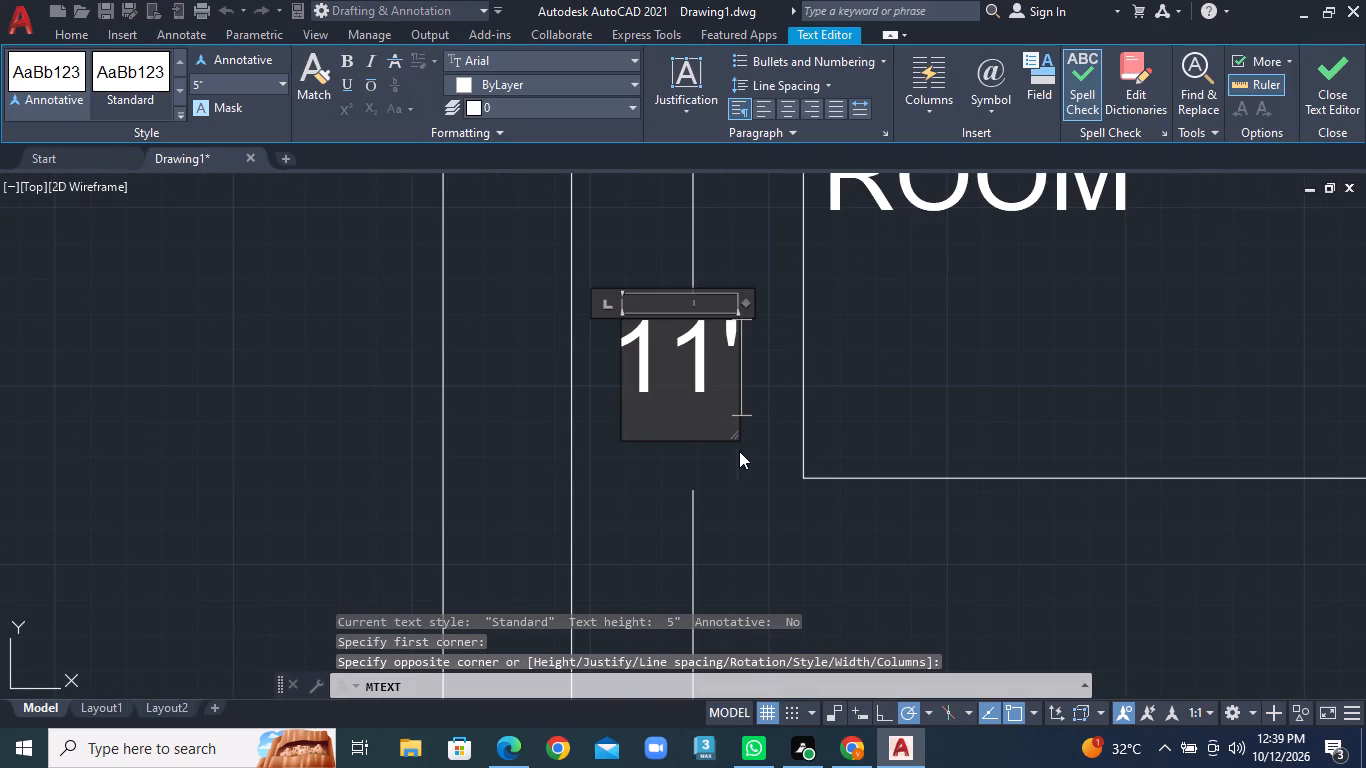
left_click(789, 554)
Add the multiline text "11'" in the gap of the upper-right bedroom's vertical dimension arrow.
scroll(830, 510, "down", 3)
scroll(878, 438, "down", 4)
middle_click_drag(979, 417, 340, 371)
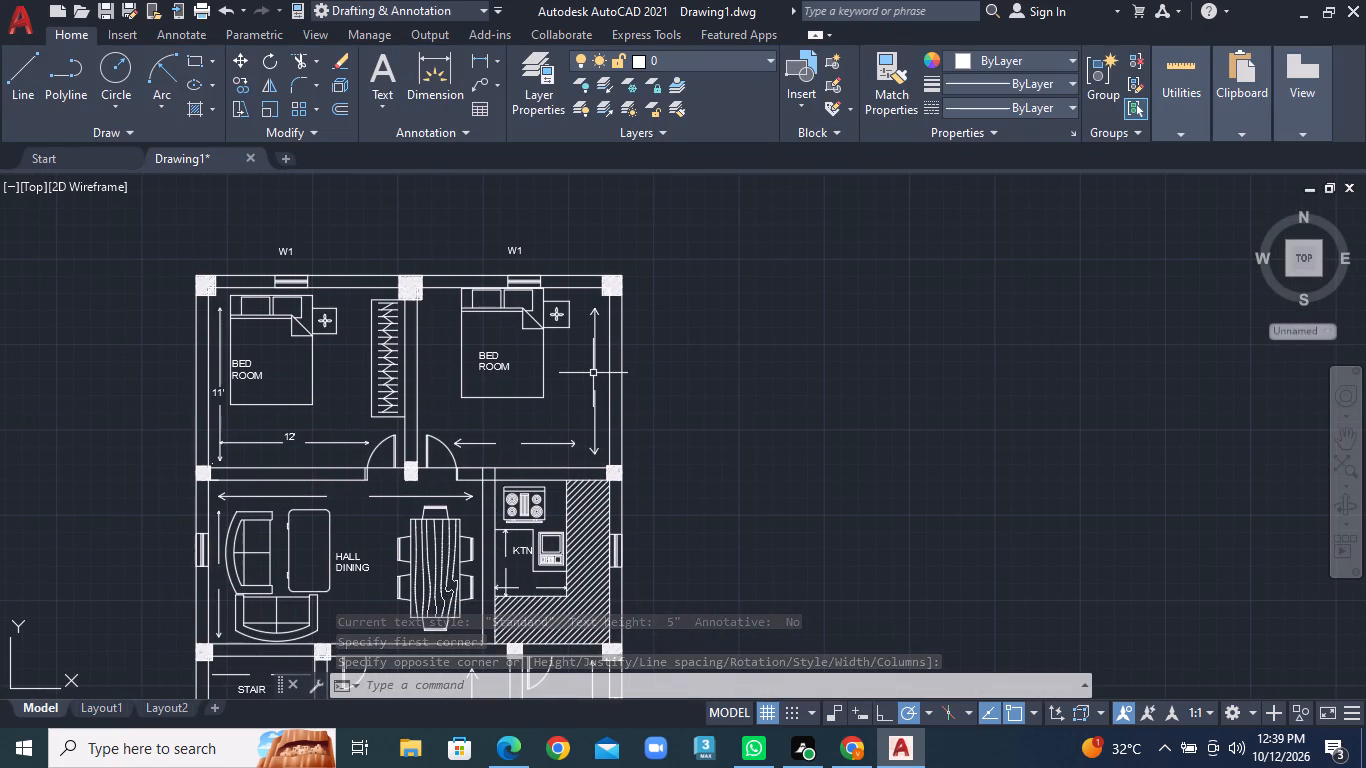
scroll(595, 374, "up", 2)
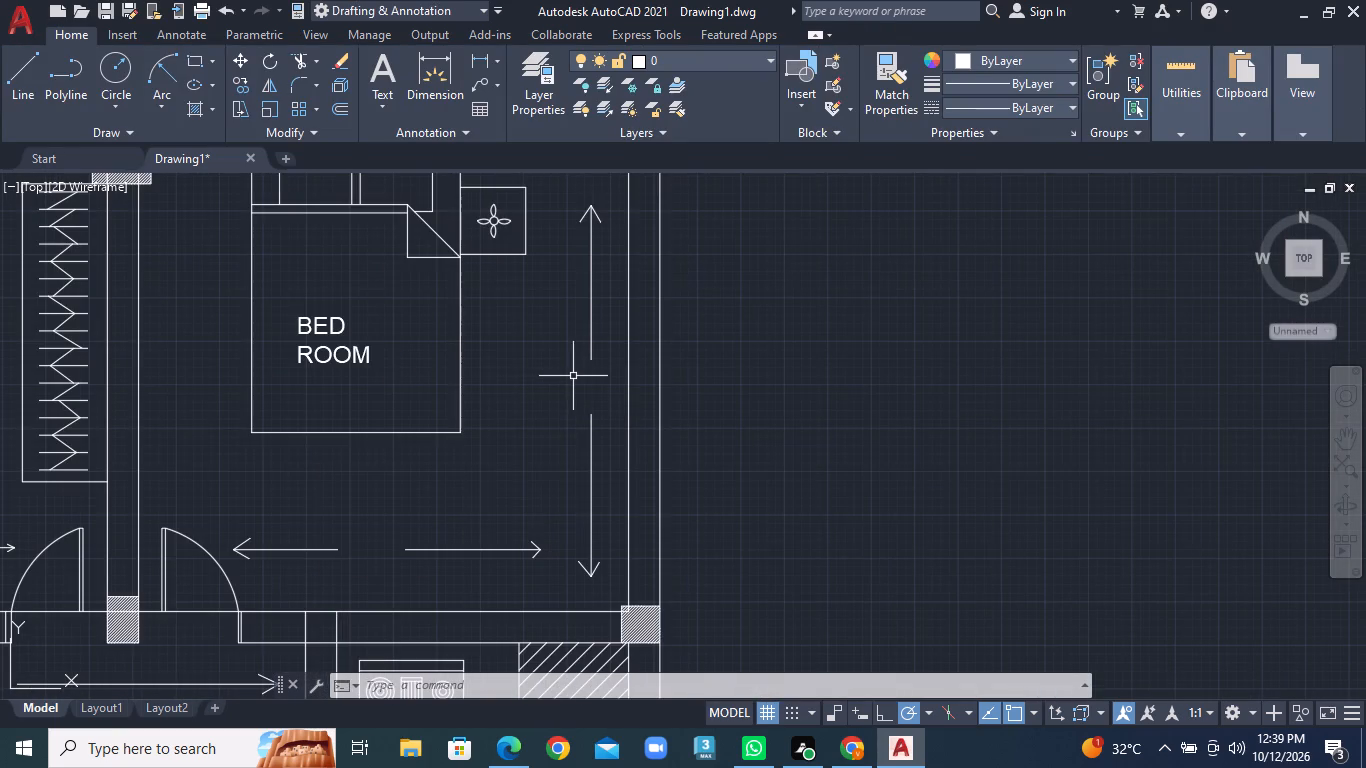
right_click(562, 374)
left_click(626, 10)
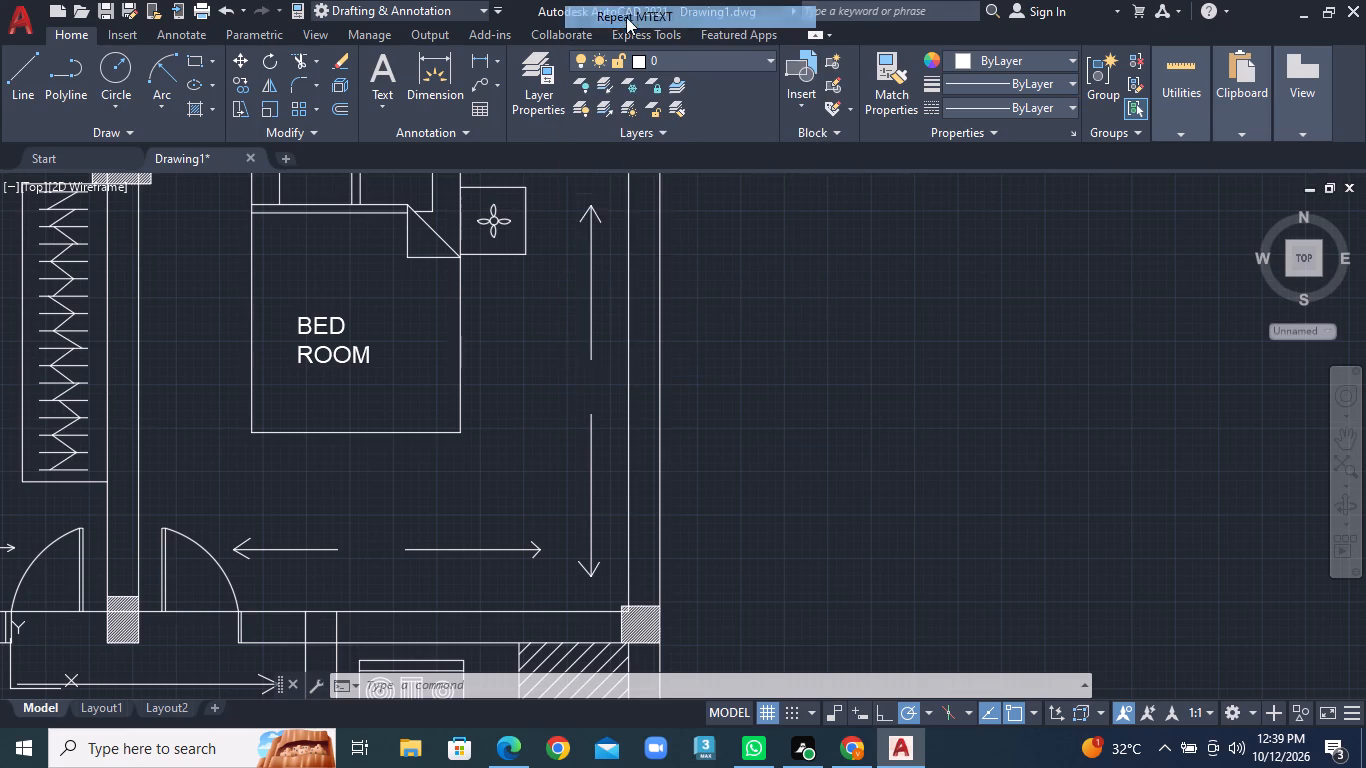
left_click(568, 370)
left_click(617, 401)
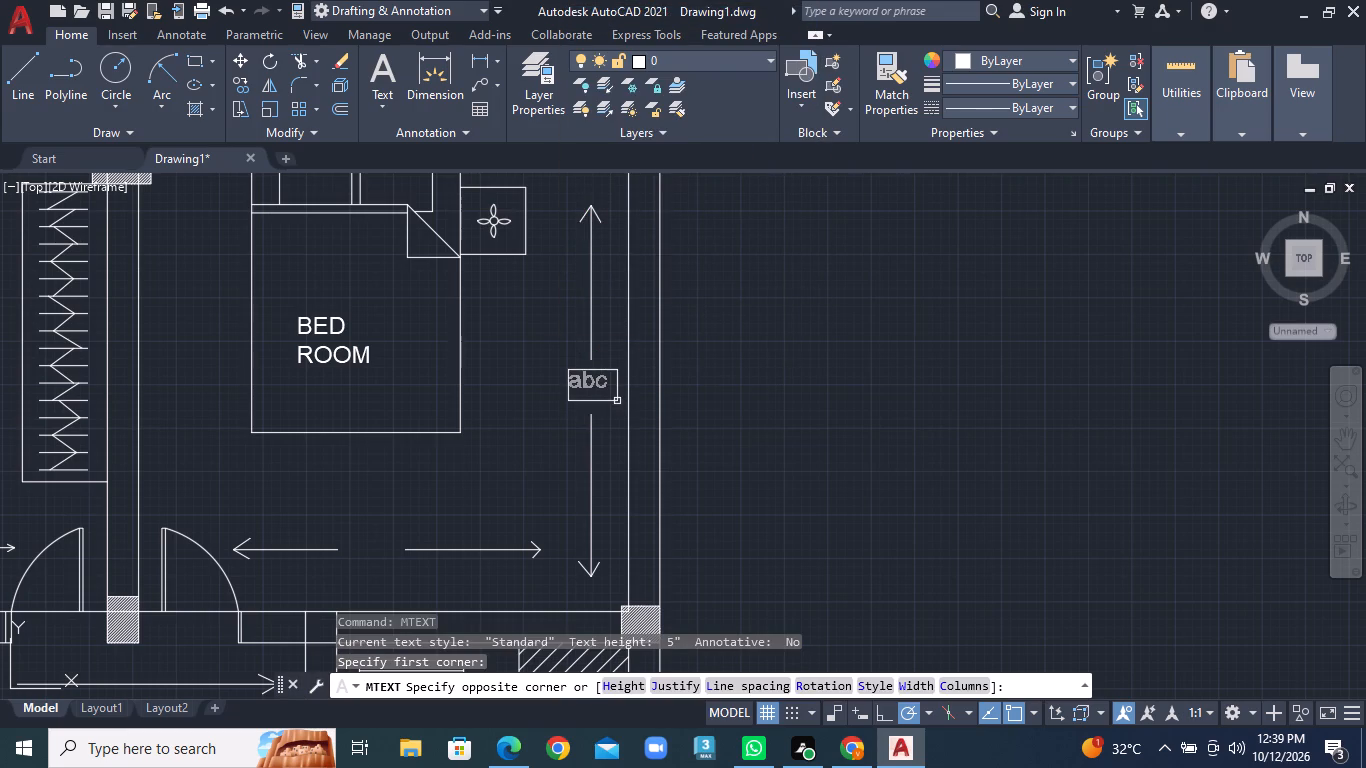
type("11;")
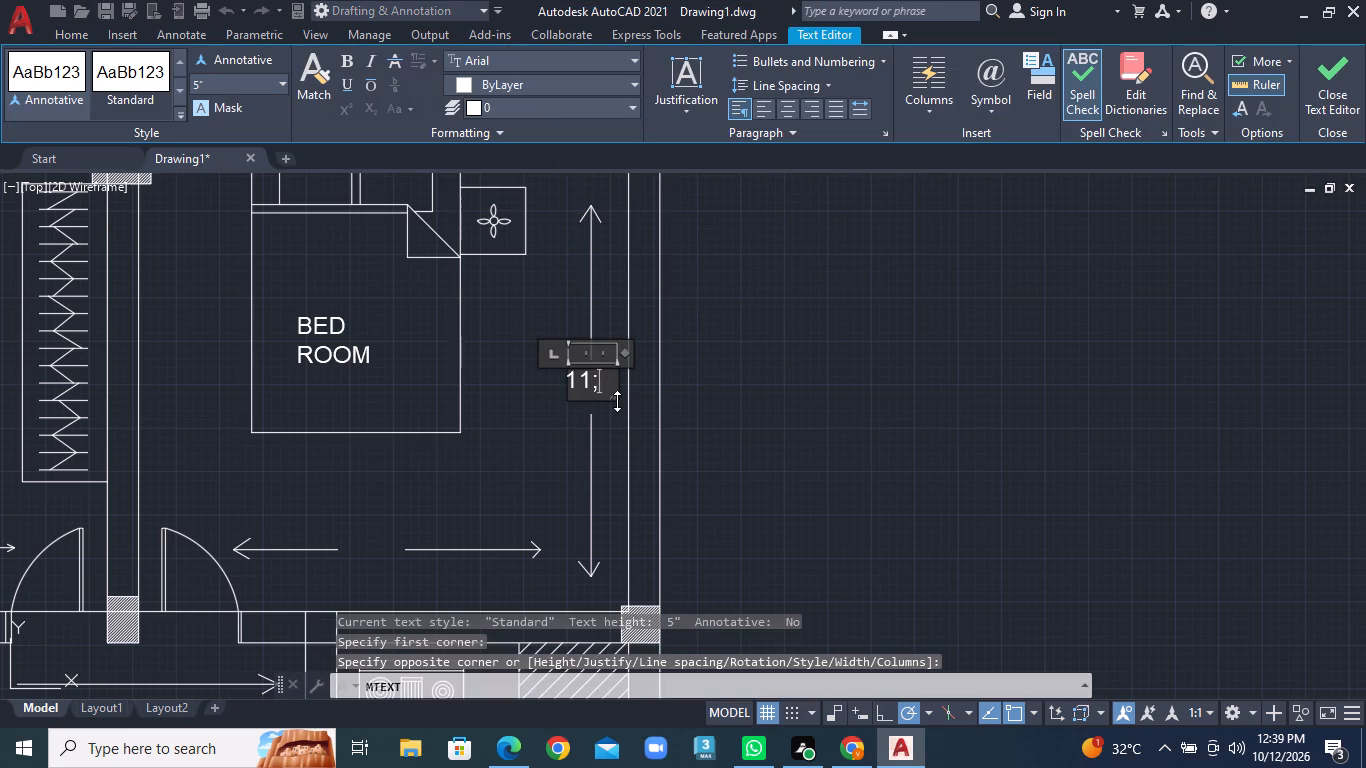
key("BackSpace")
key("apostrophe")
key("Return")
right_click(380, 494)
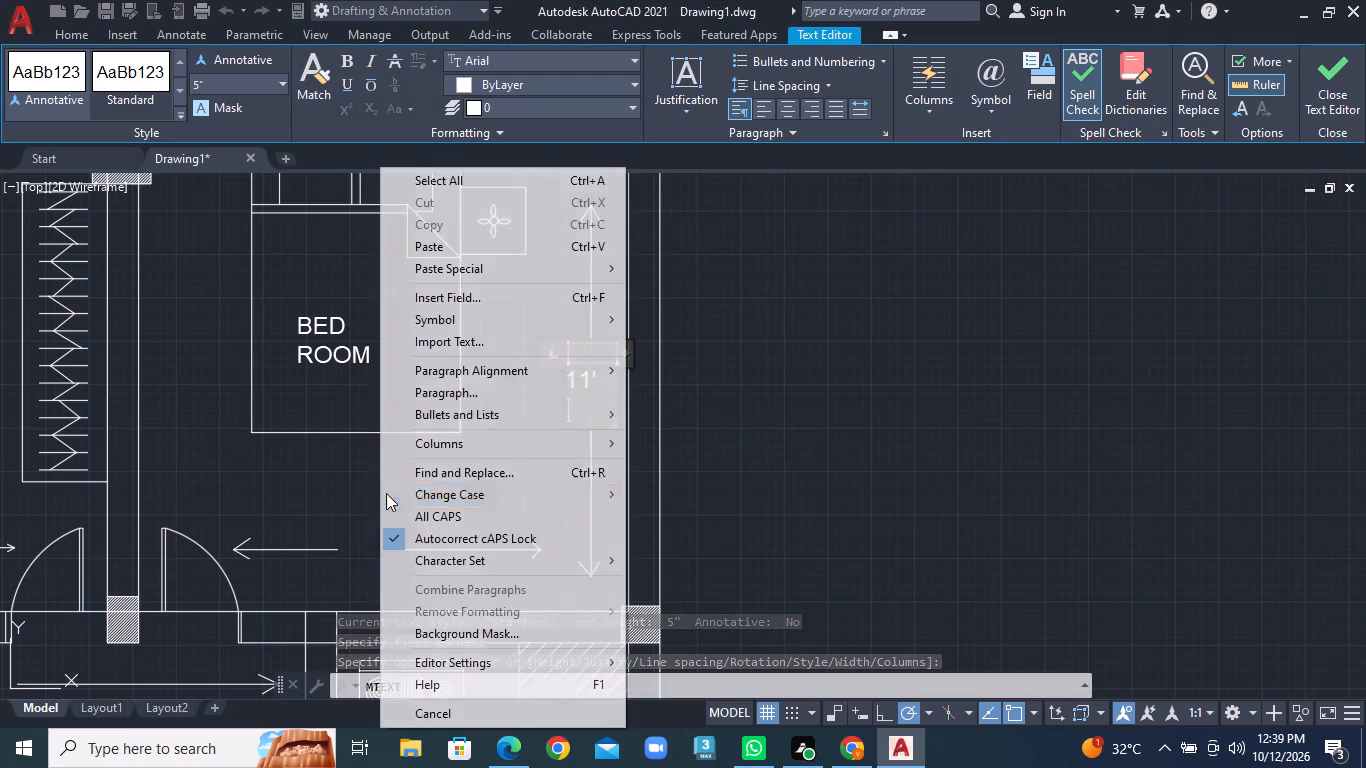
left_click(743, 436)
Add the multiline text "12'9"" in the gap of the upper-right bedroom's horizontal dimension arrow.
right_click(743, 436)
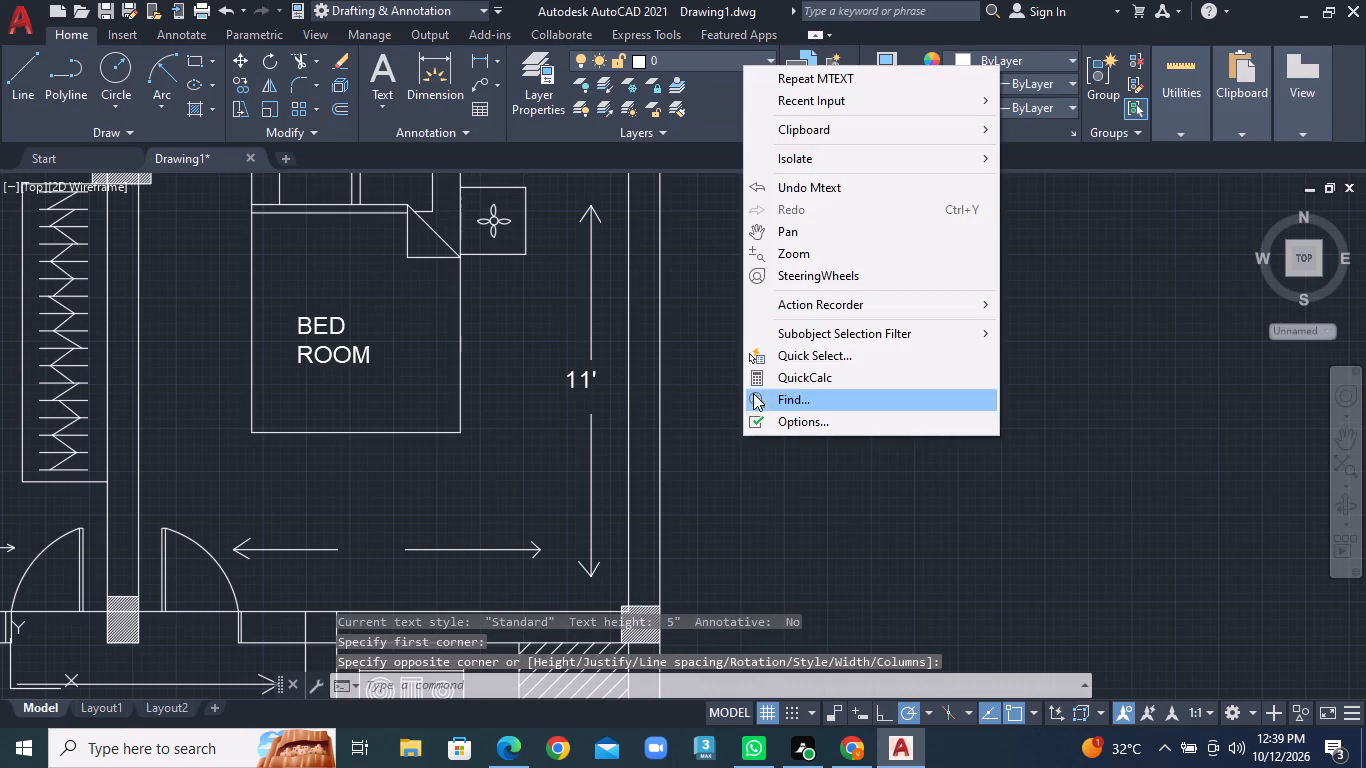
left_click(801, 81)
middle_click_drag(371, 538, 429, 402)
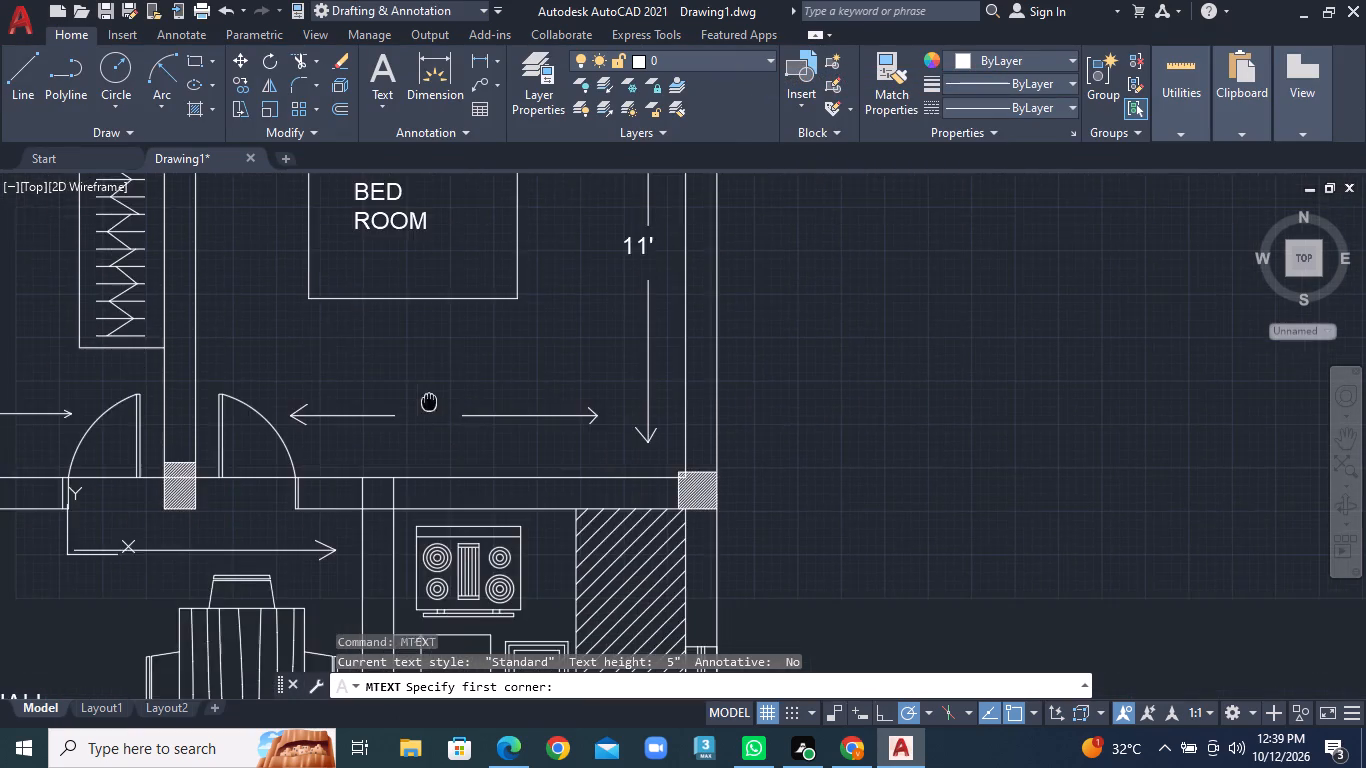
scroll(429, 402, "up", 2)
left_click(347, 394)
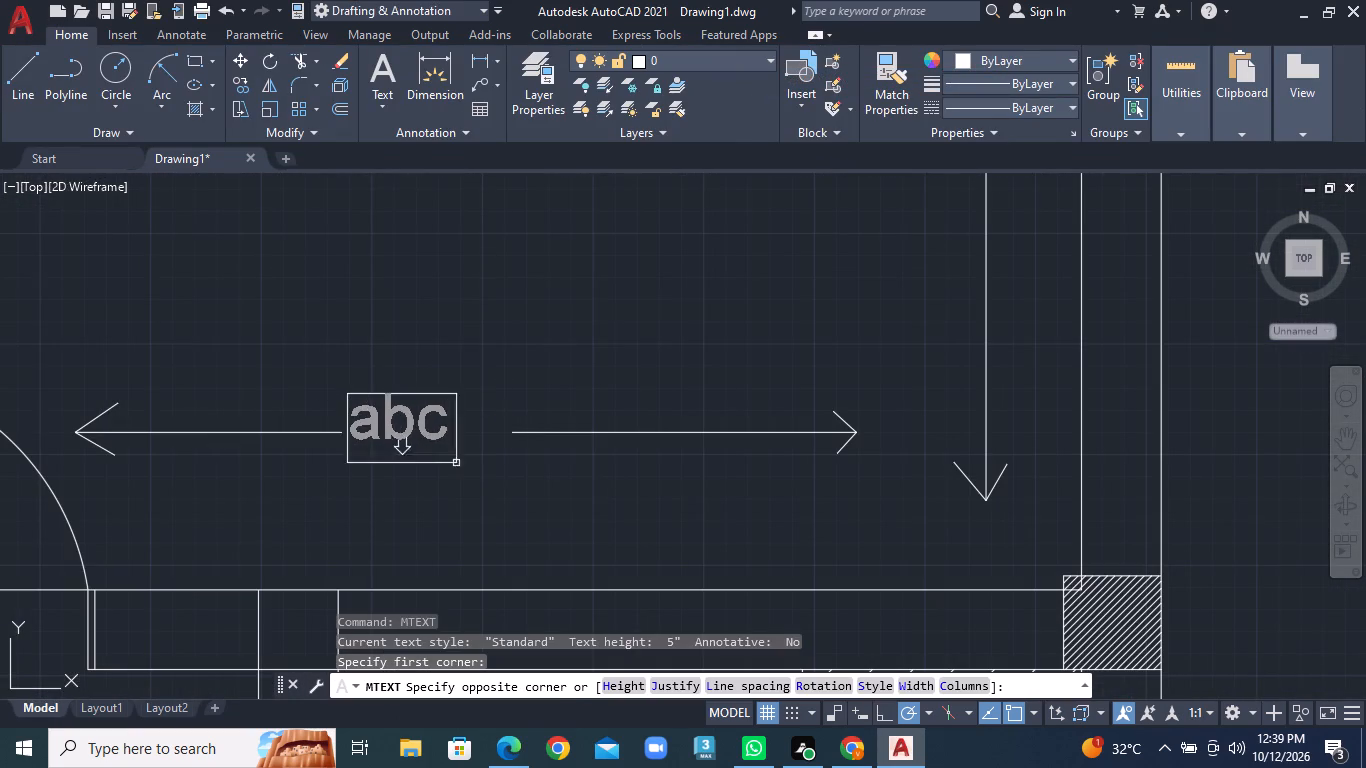
left_click(490, 485)
type("12'")
key("9")
key("shift+quotedbl")
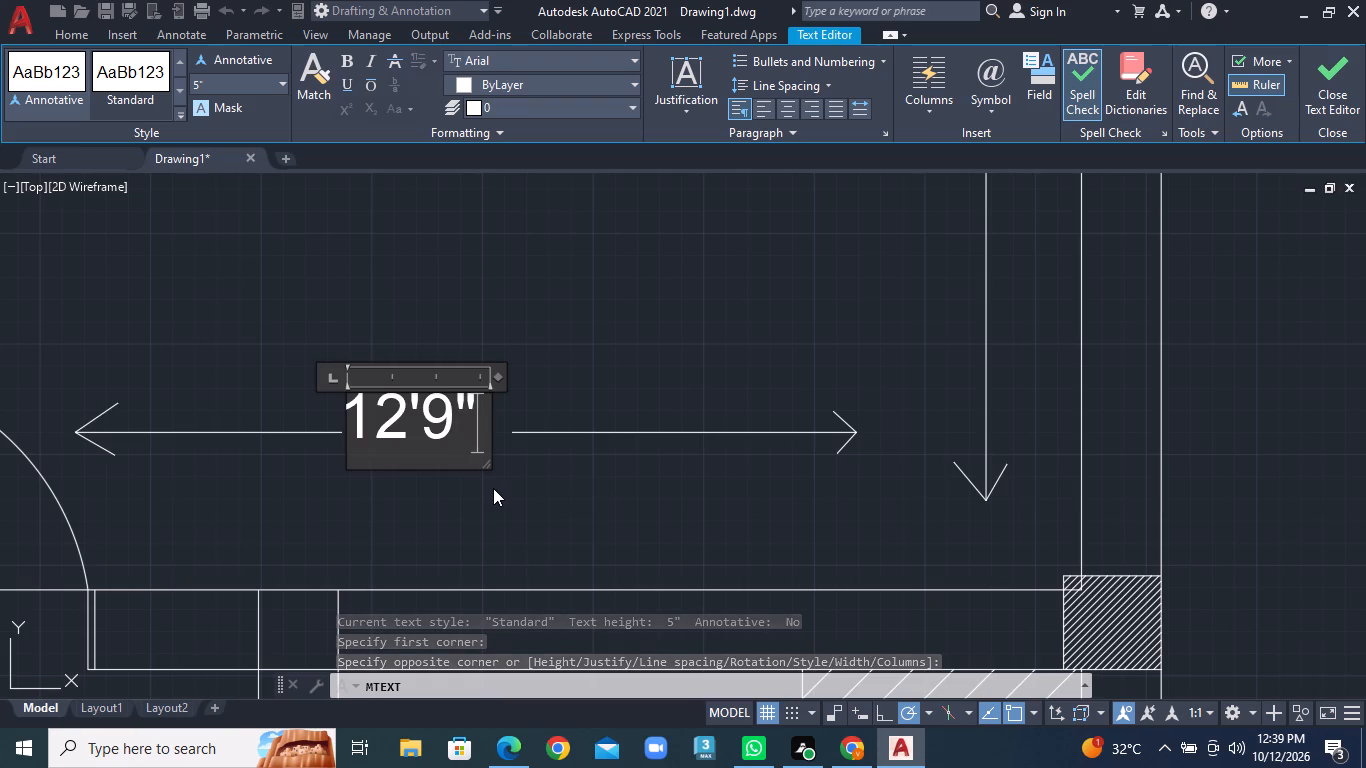
left_click(528, 537)
Add the multiline text "16'9"" in the gap of the hall/dining room's horizontal dimension arrow.
scroll(528, 537, "up", 1)
scroll(528, 537, "down", 3)
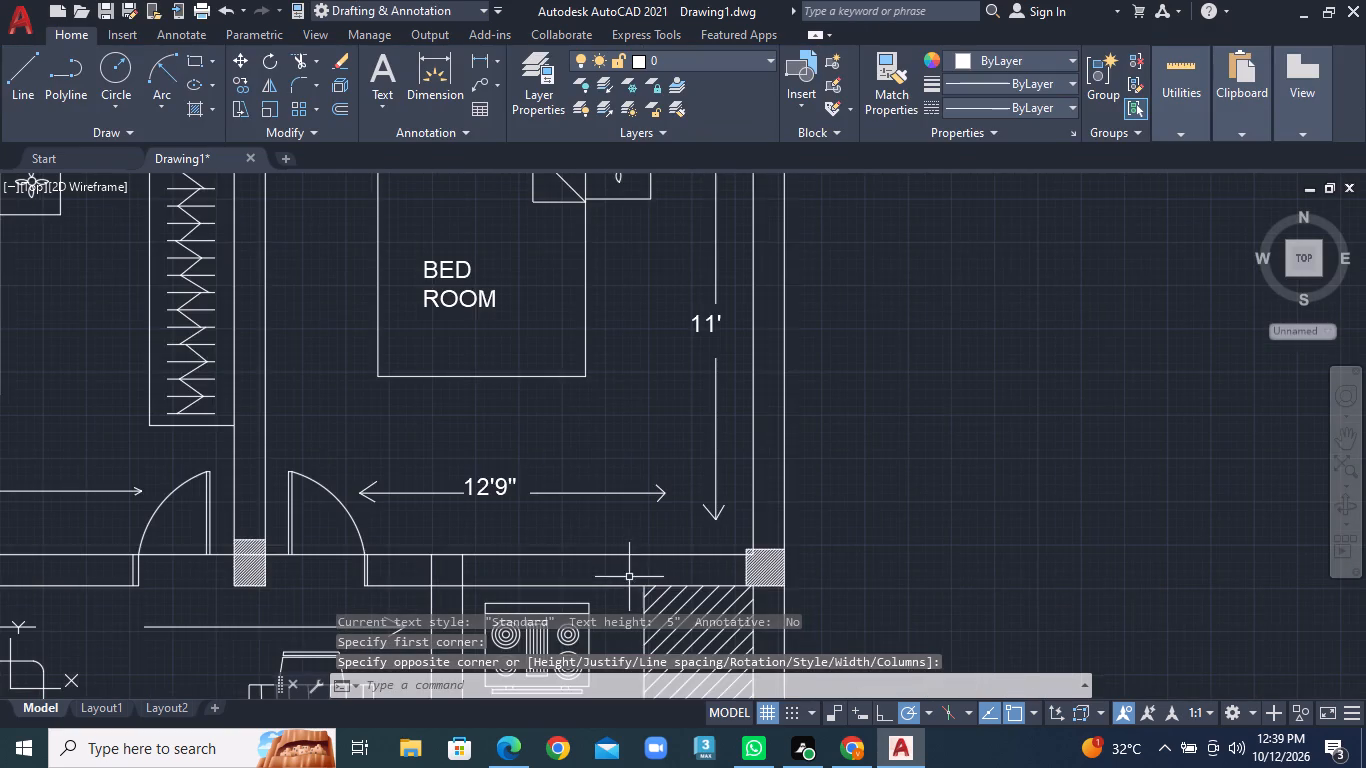
middle_click_drag(638, 550, 685, 269)
middle_click_drag(201, 454, 477, 494)
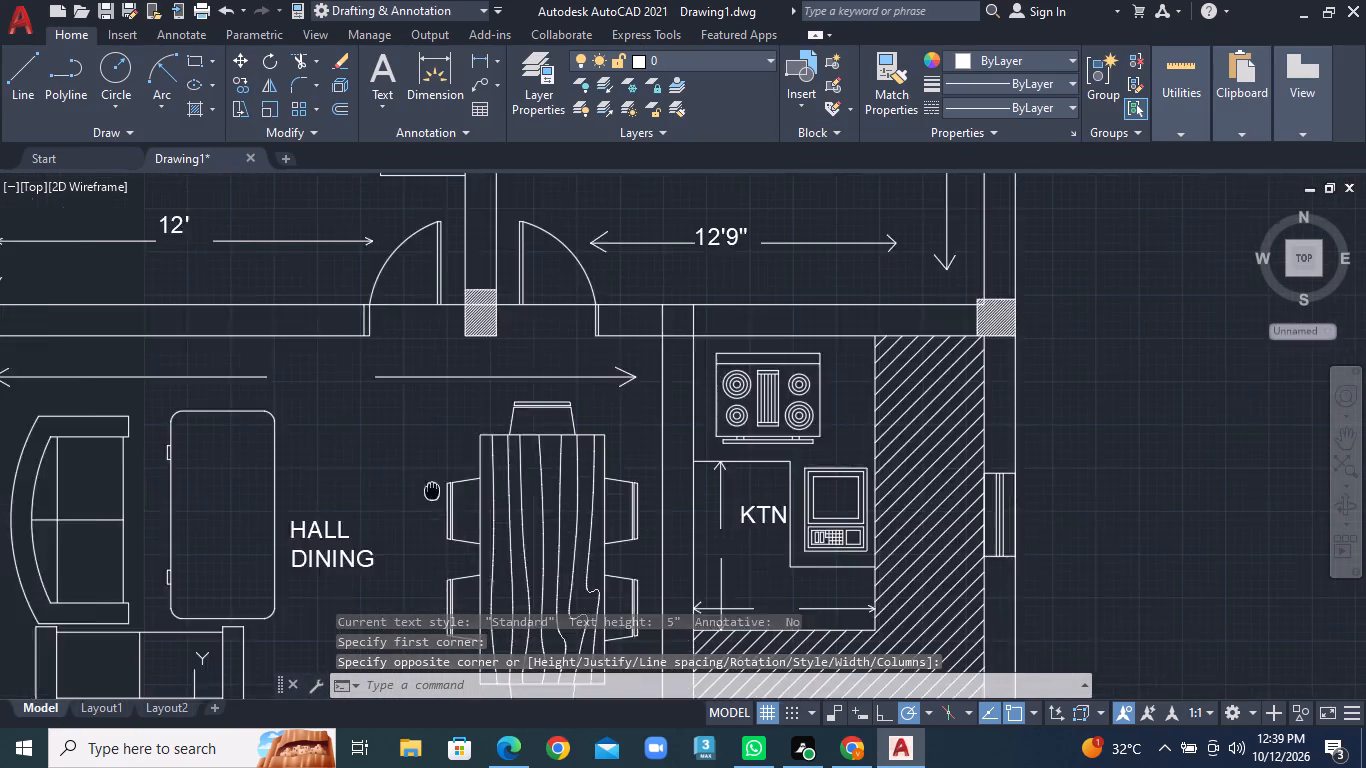
middle_click_drag(477, 494, 497, 498)
right_click(400, 392)
scroll(400, 392, "up", 1)
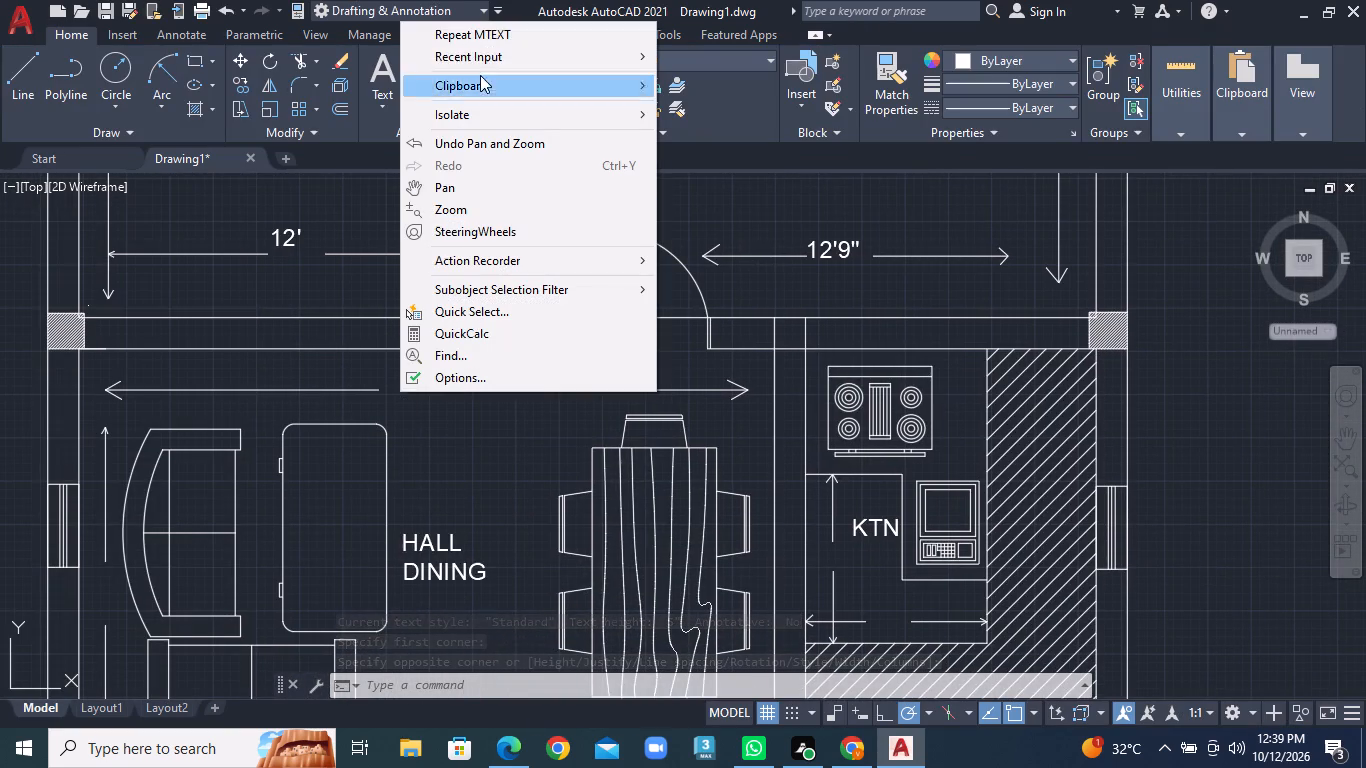
left_click(491, 29)
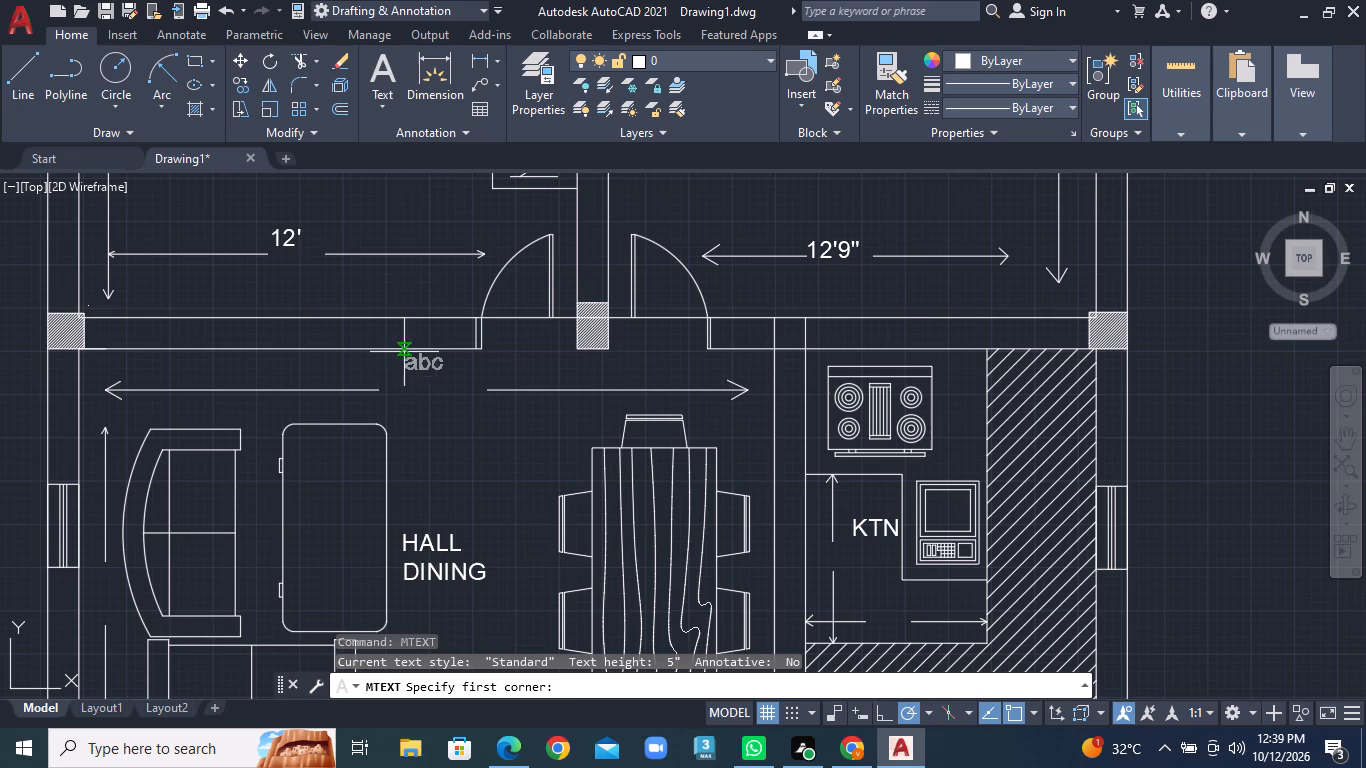
left_click(381, 378)
left_click(502, 454)
type("16'9\"")
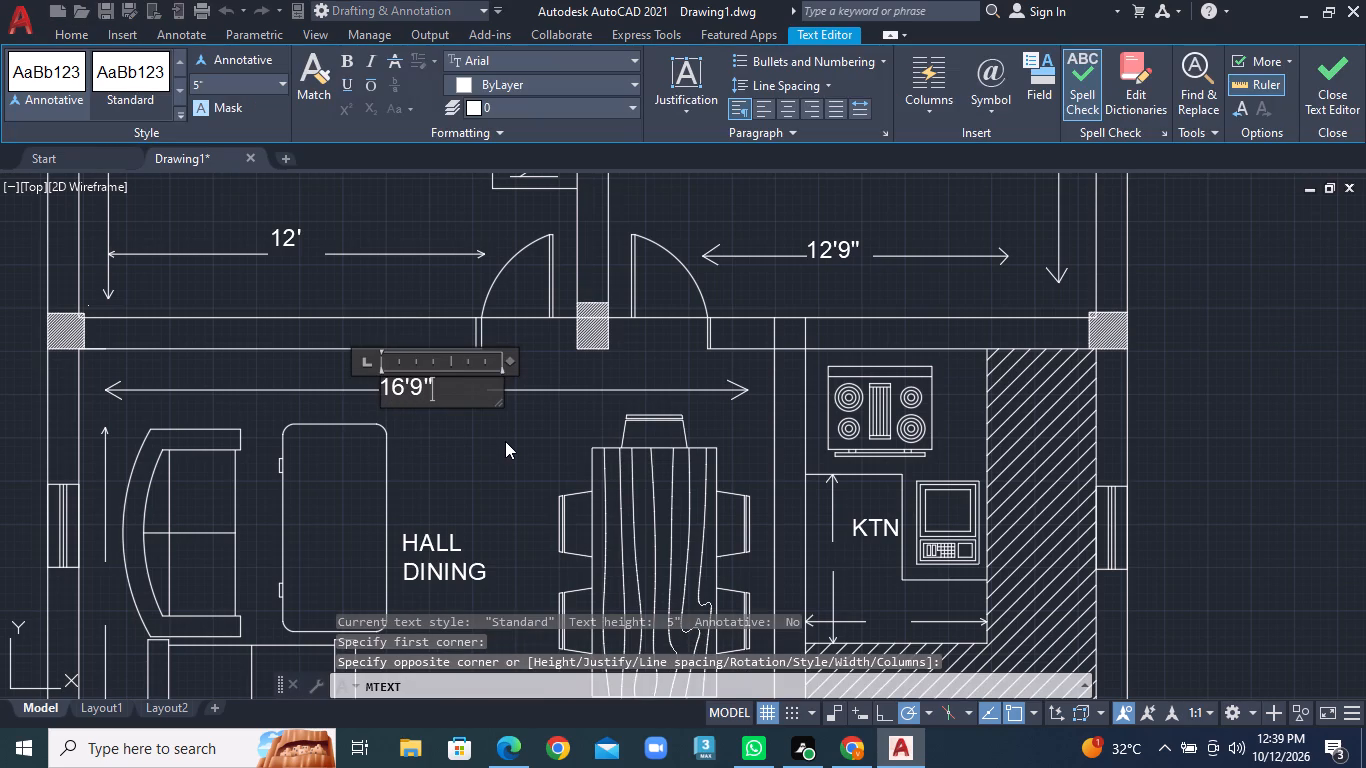
key("Return")
left_click(497, 446)
Add the multiline text "10'" in the gap of the hall/dining room's vertical dimension arrow.
scroll(485, 449, "down", 1)
middle_click_drag(440, 468, 435, 435)
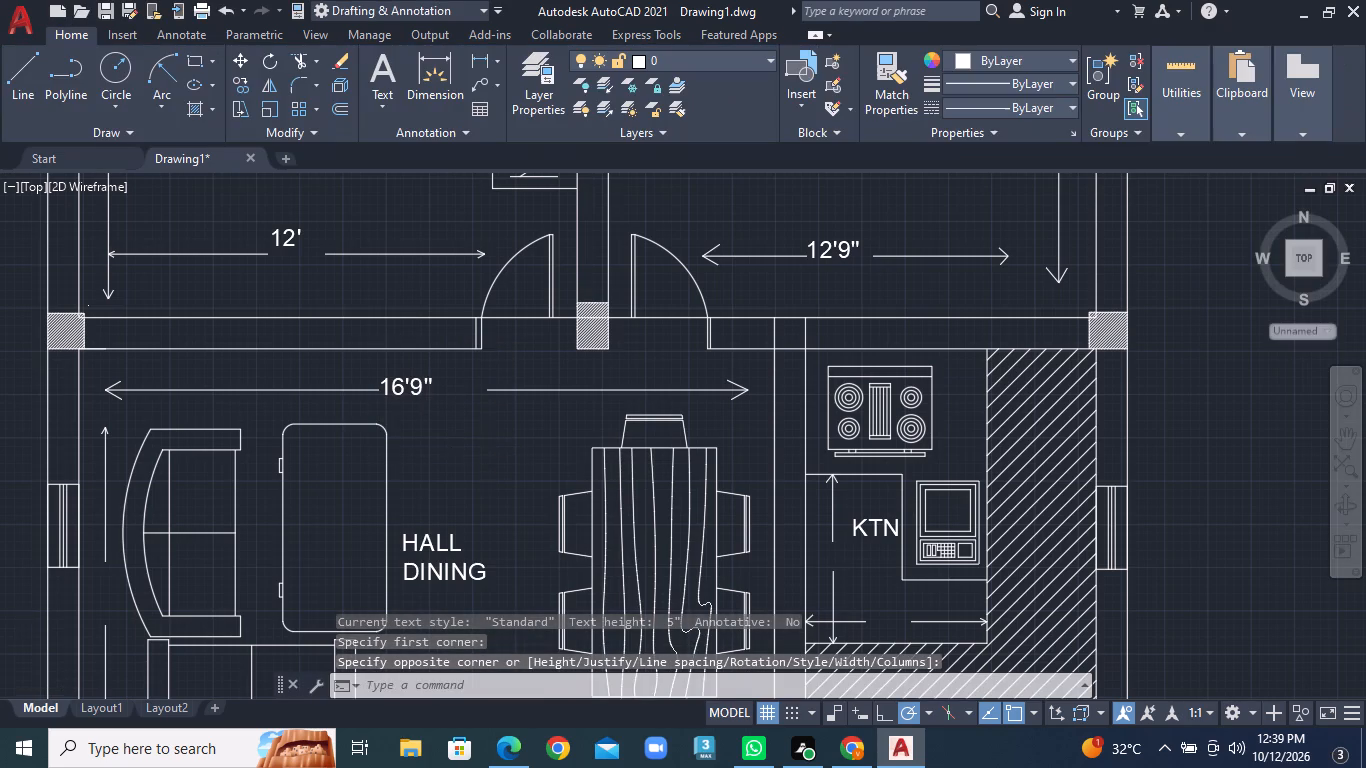
middle_click_drag(435, 435, 575, 291)
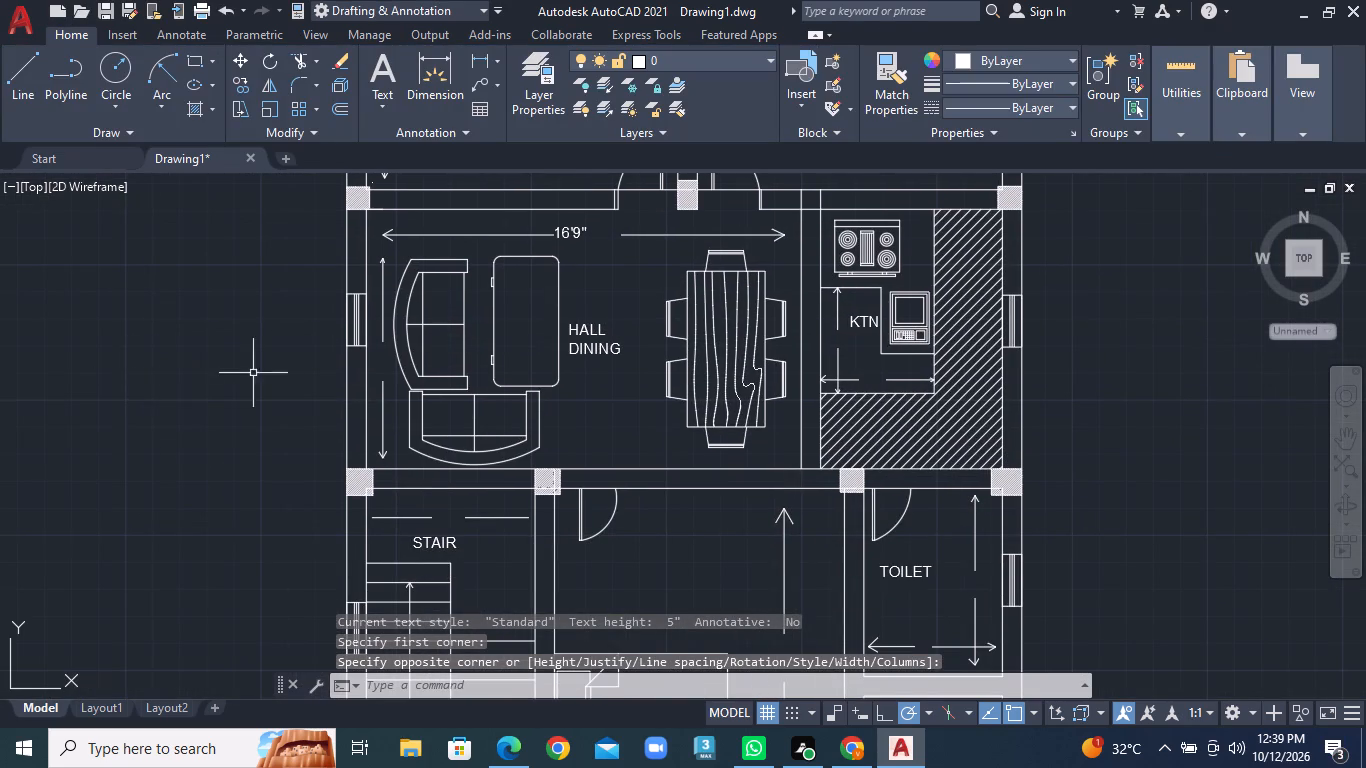
scroll(409, 371, "up", 2)
right_click(315, 337)
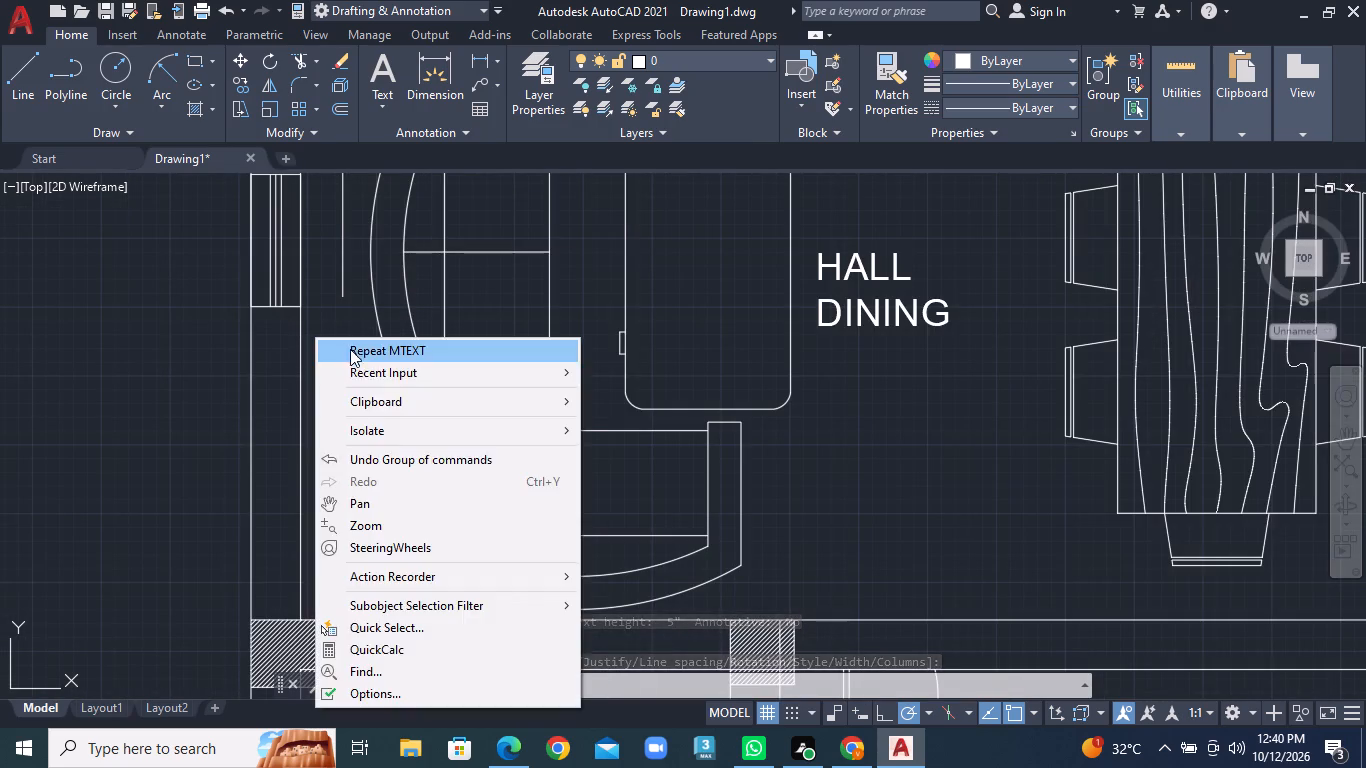
left_click(354, 354)
left_click(325, 315)
left_click(368, 369)
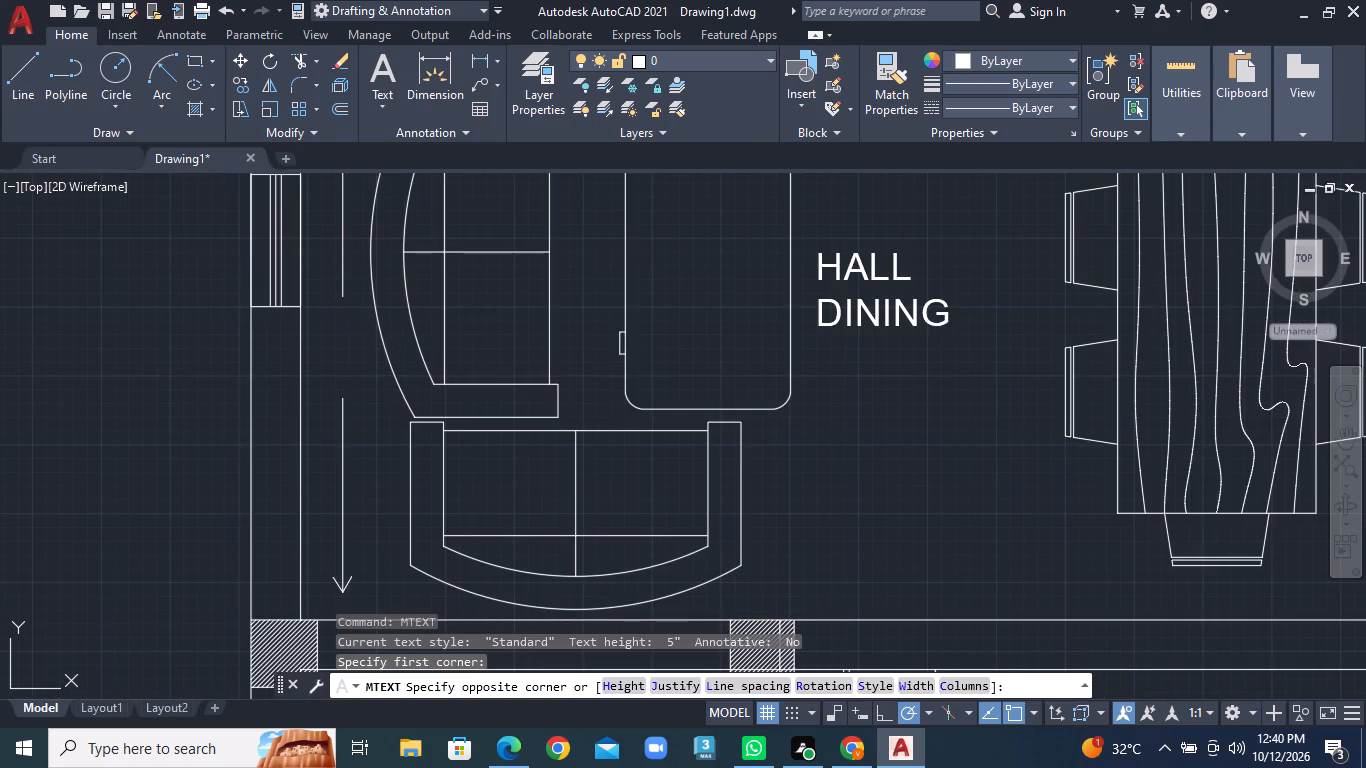
key("1")
key("0")
key("apostrophe")
key("Return")
scroll(368, 421, "down", 2)
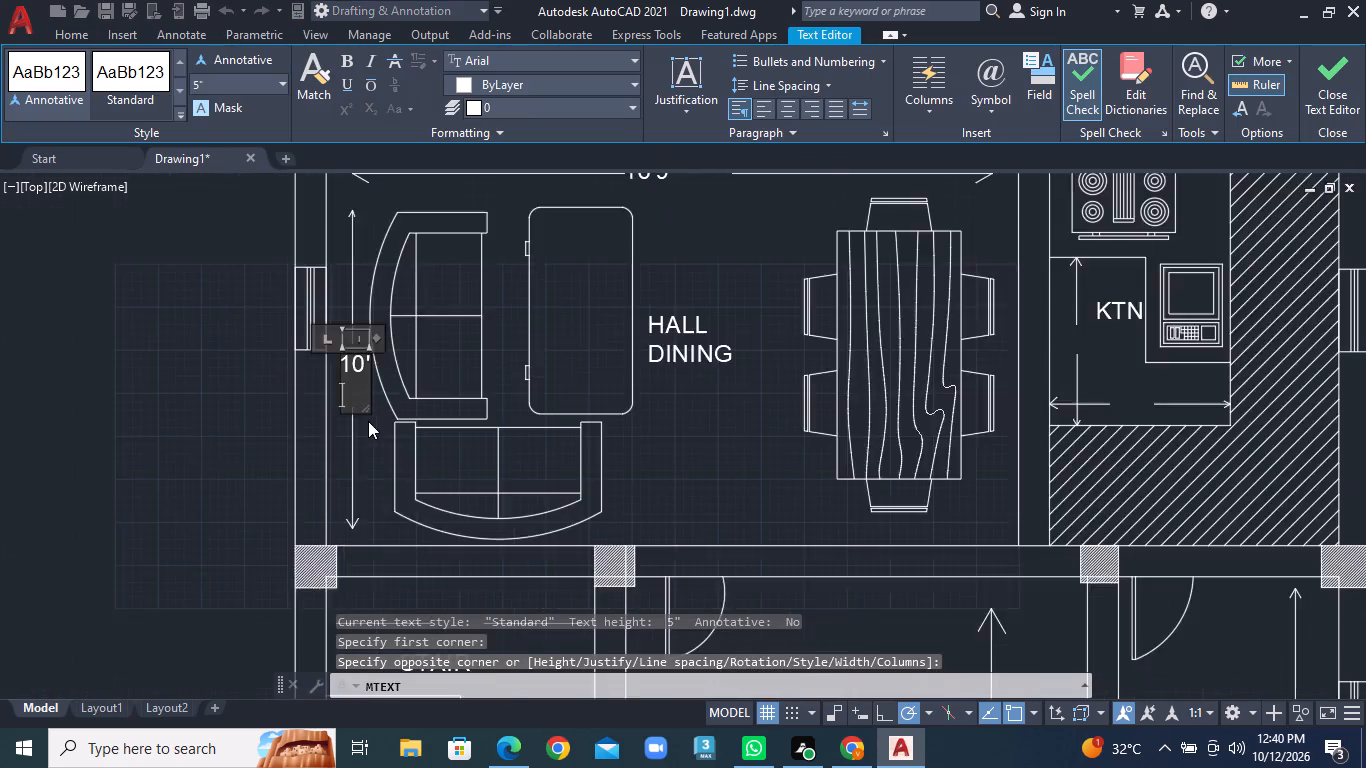
left_click(230, 447)
Draw a two-line arrowhead at the left end of the horizontal dimension line above the STAIR label.
middle_click_drag(471, 518, 416, 366)
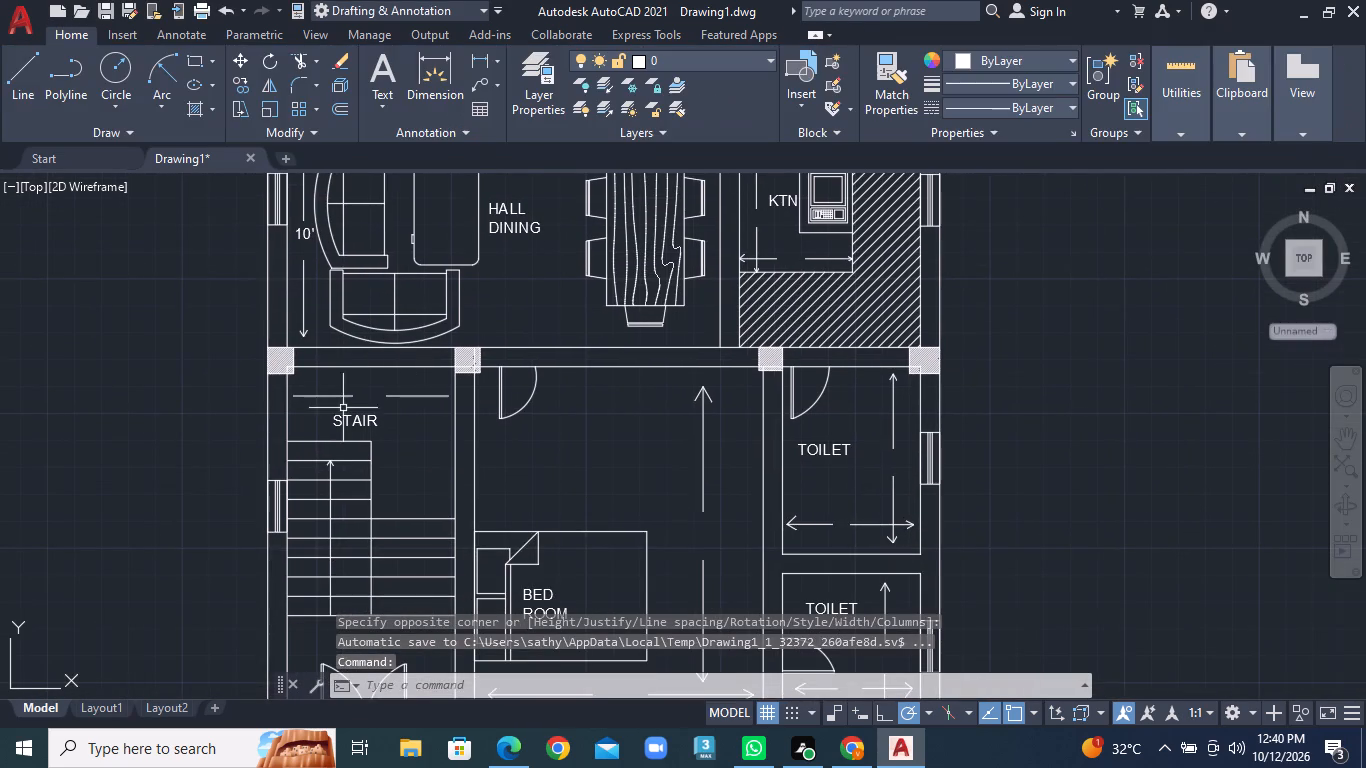
left_click(28, 76)
scroll(314, 306, "up", 2)
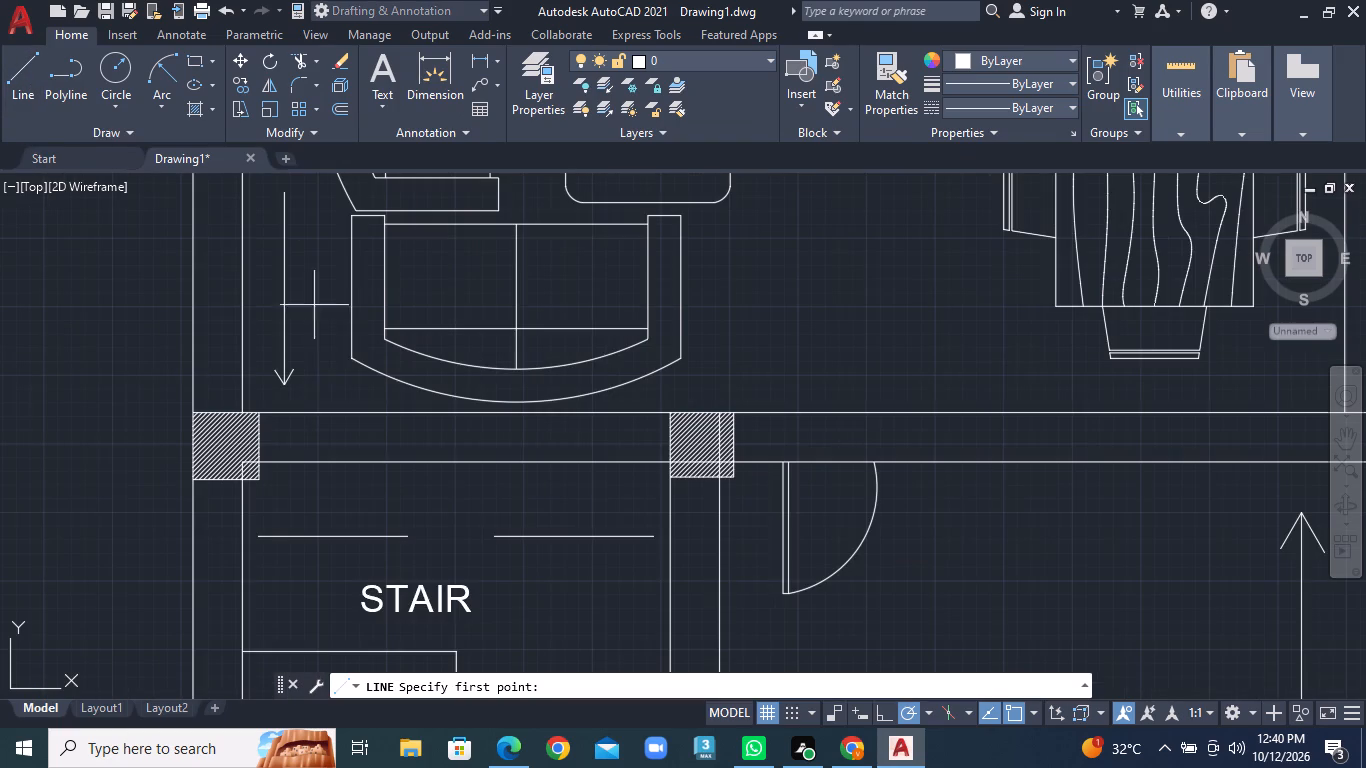
scroll(270, 565, "up", 2)
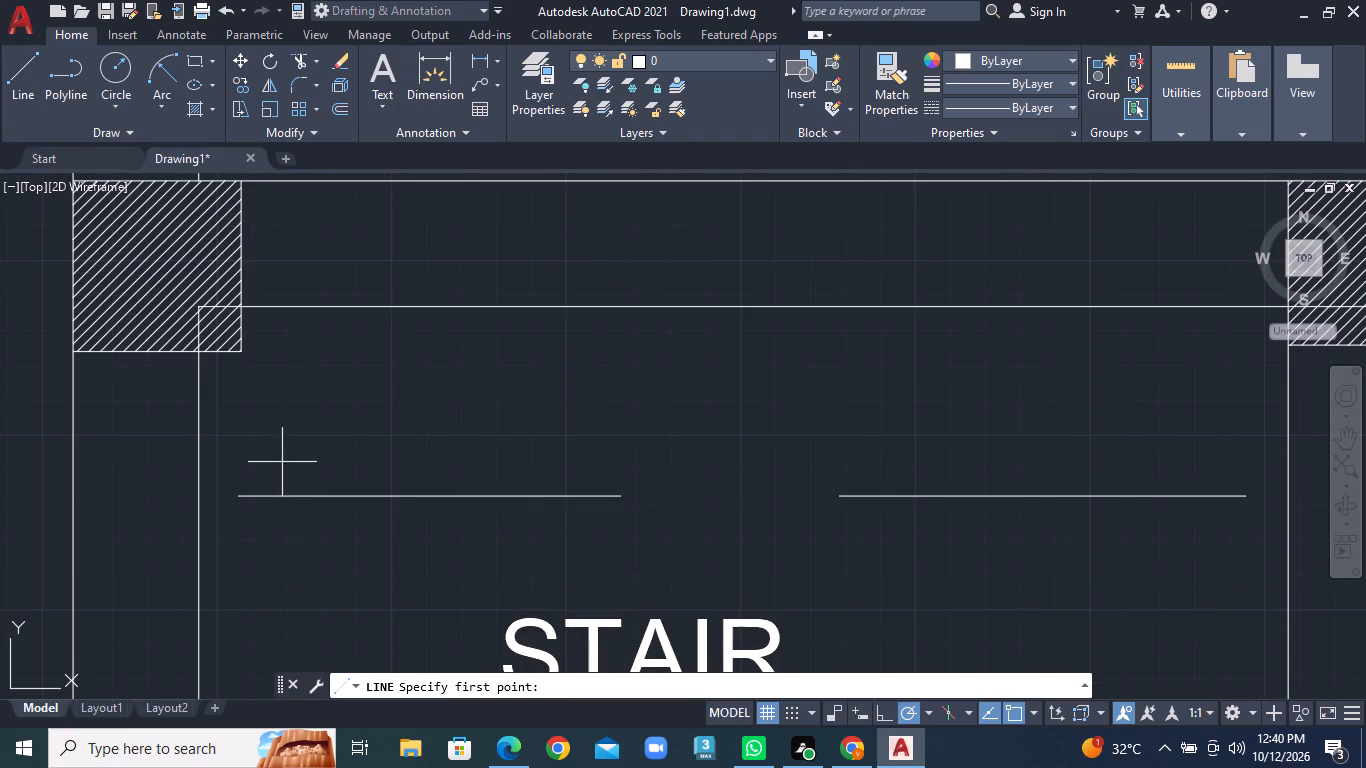
left_click(278, 462)
left_click(242, 496)
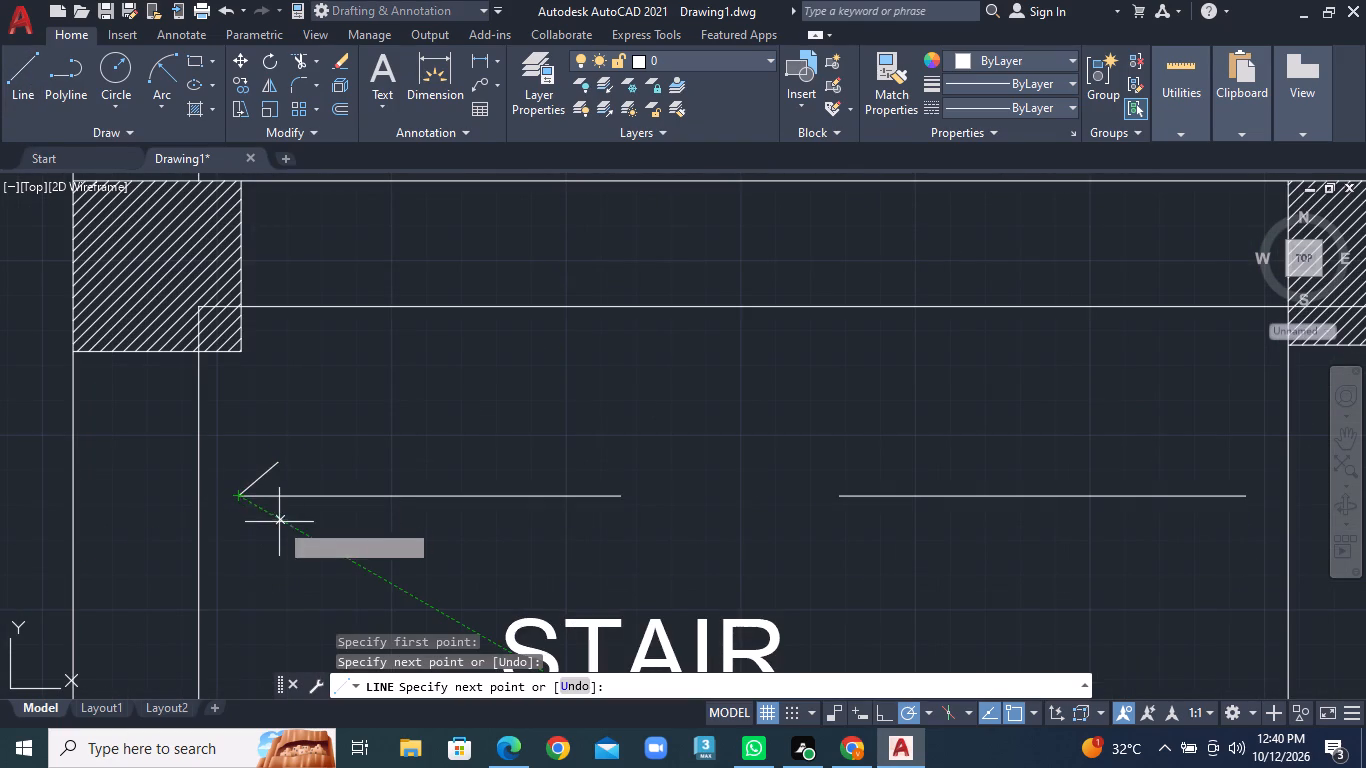
left_click(283, 529)
right_click(283, 529)
left_click(383, 288)
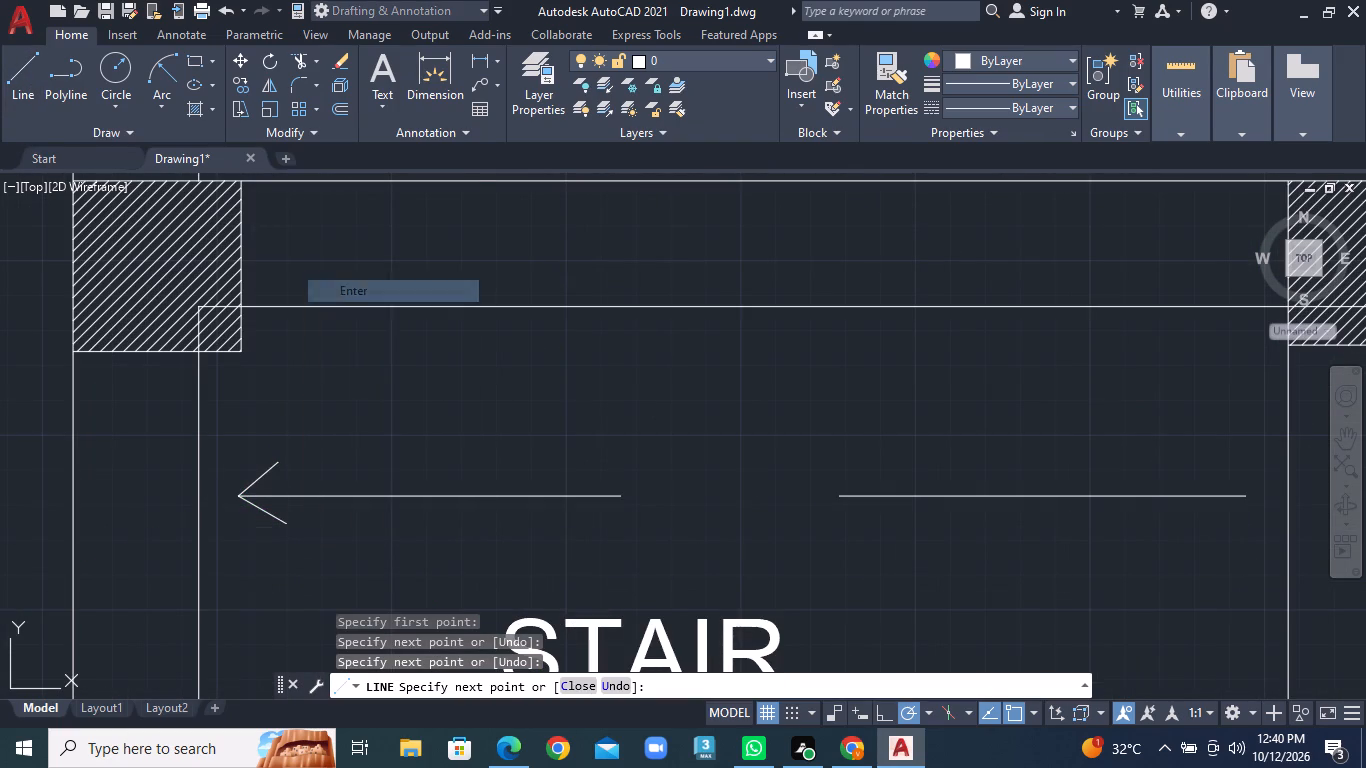
Draw a two-line arrowhead at the right end of the stair's horizontal dimension line.
middle_click_drag(928, 495, 365, 480)
right_click(526, 476)
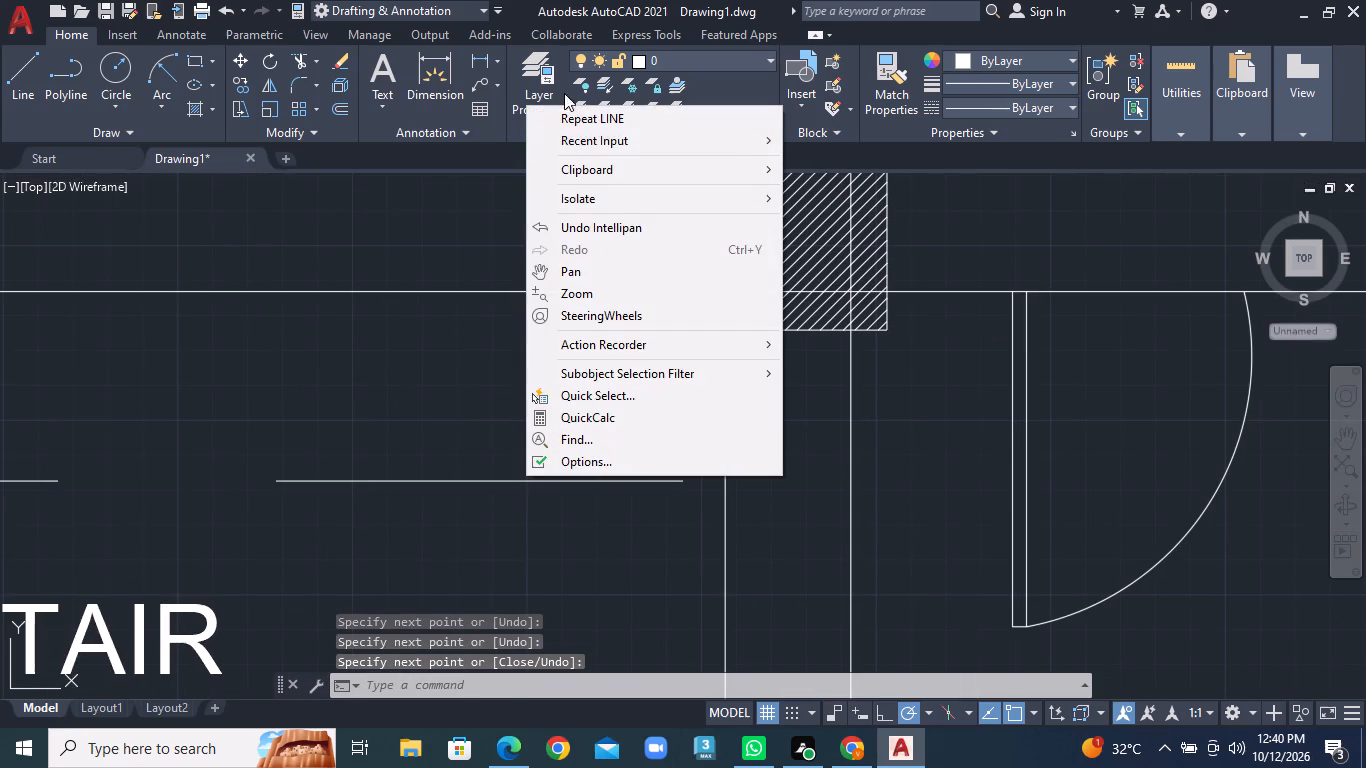
left_click(573, 122)
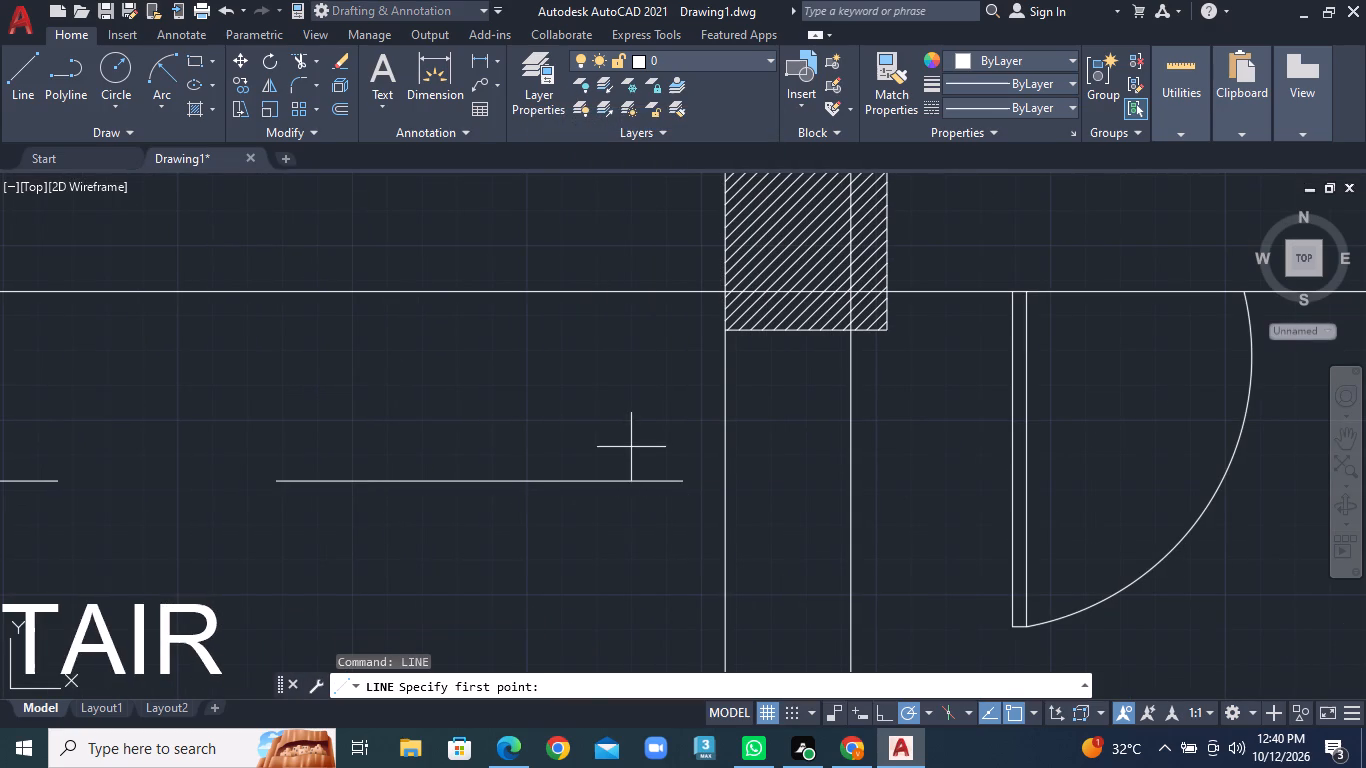
left_click(631, 447)
left_click(679, 482)
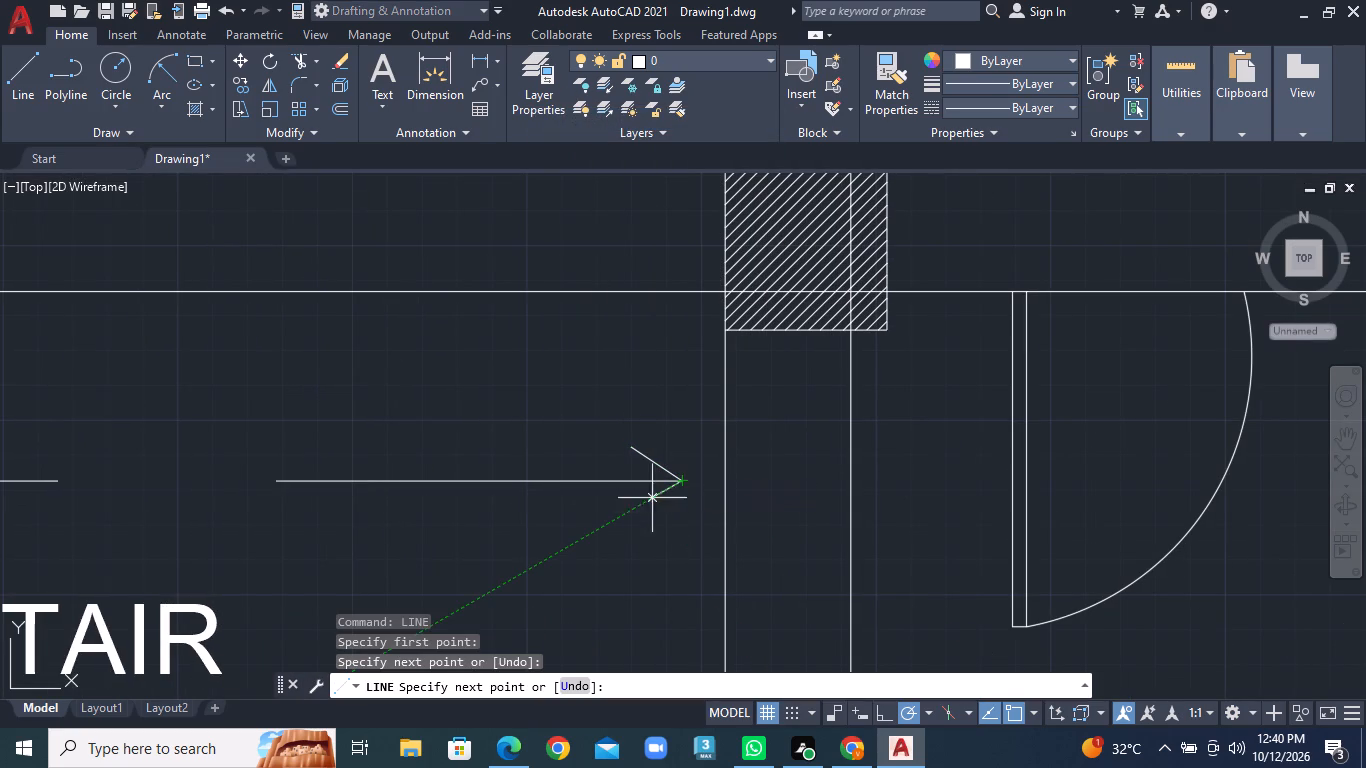
left_click(646, 513)
right_click(646, 513)
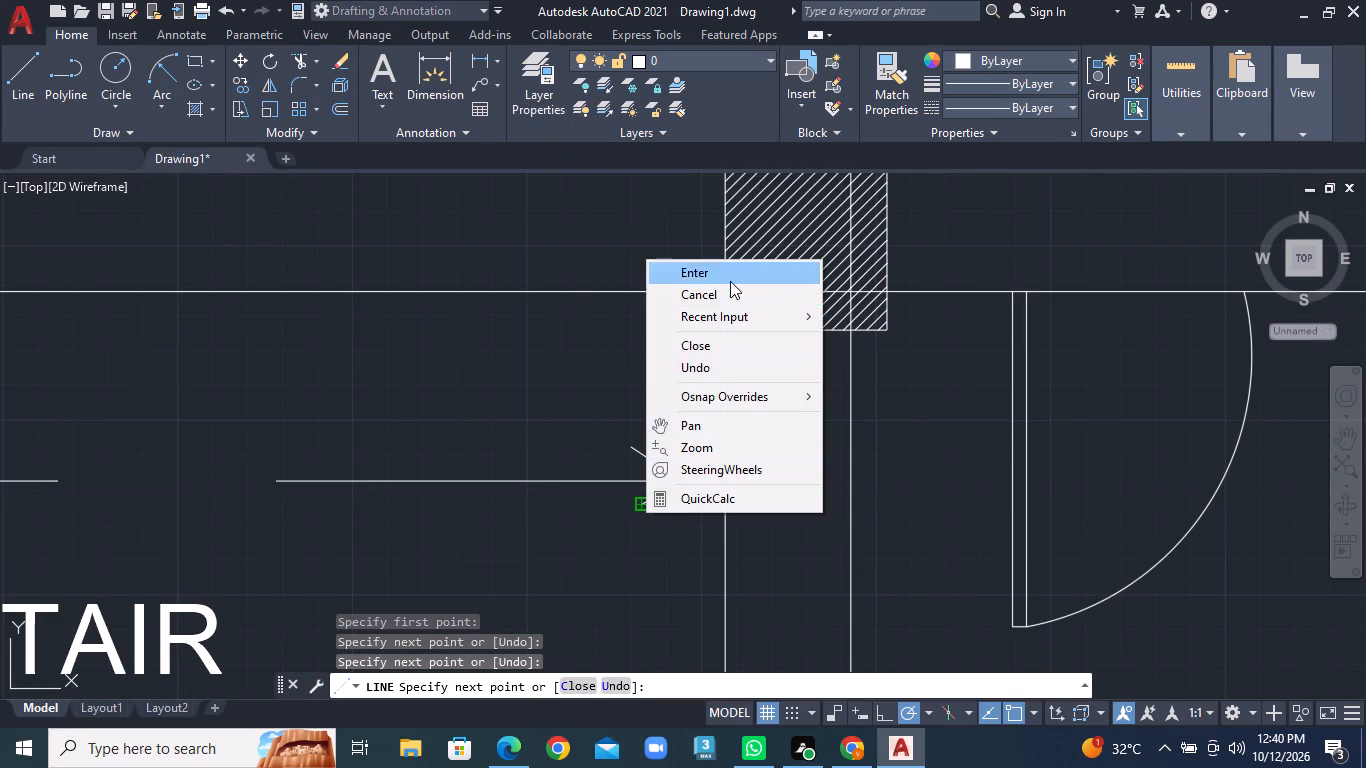
left_click(730, 281)
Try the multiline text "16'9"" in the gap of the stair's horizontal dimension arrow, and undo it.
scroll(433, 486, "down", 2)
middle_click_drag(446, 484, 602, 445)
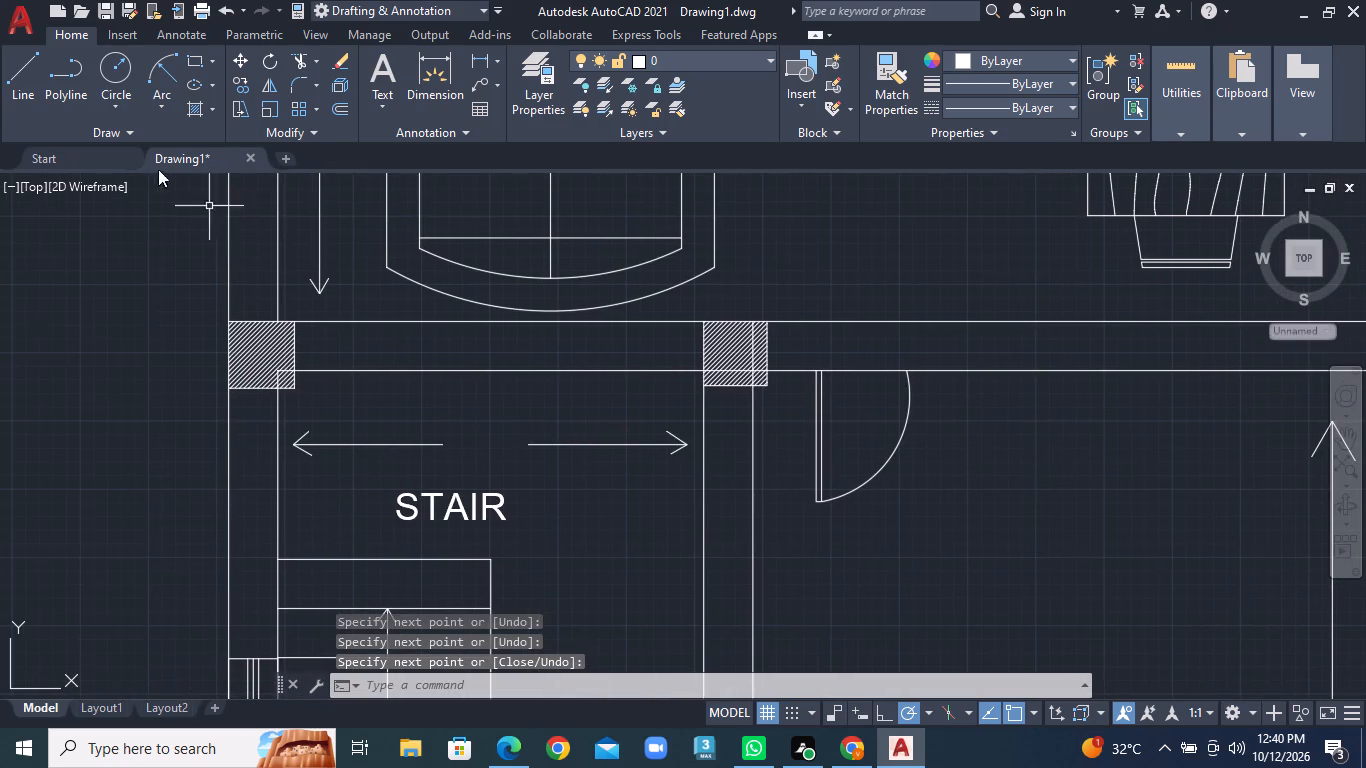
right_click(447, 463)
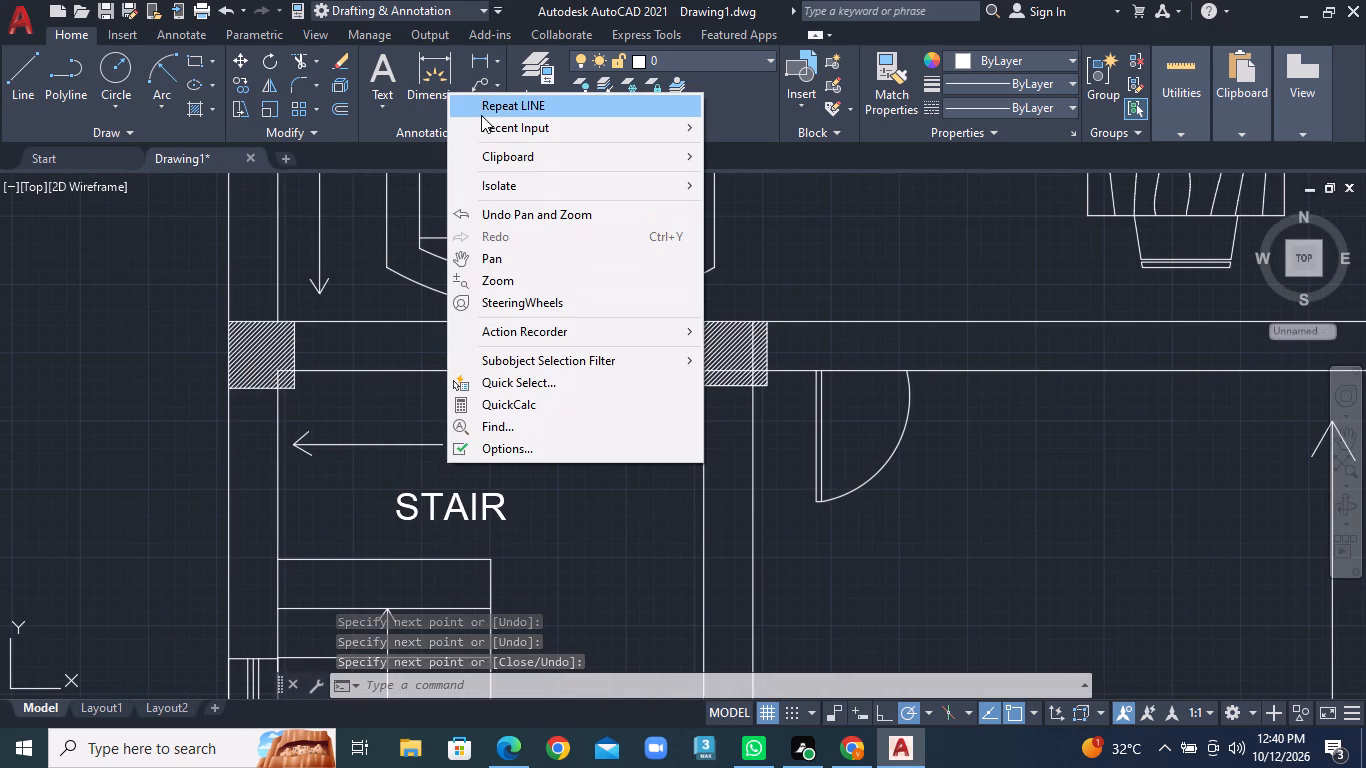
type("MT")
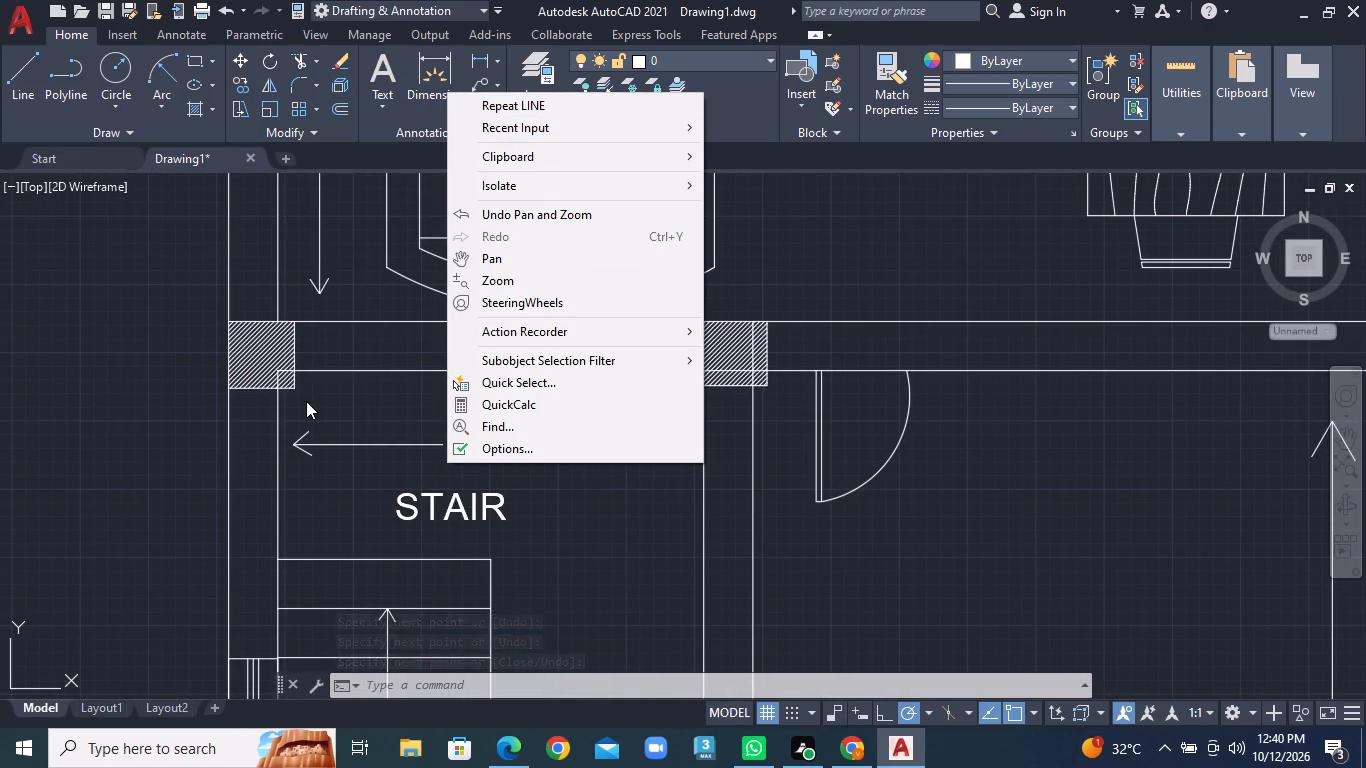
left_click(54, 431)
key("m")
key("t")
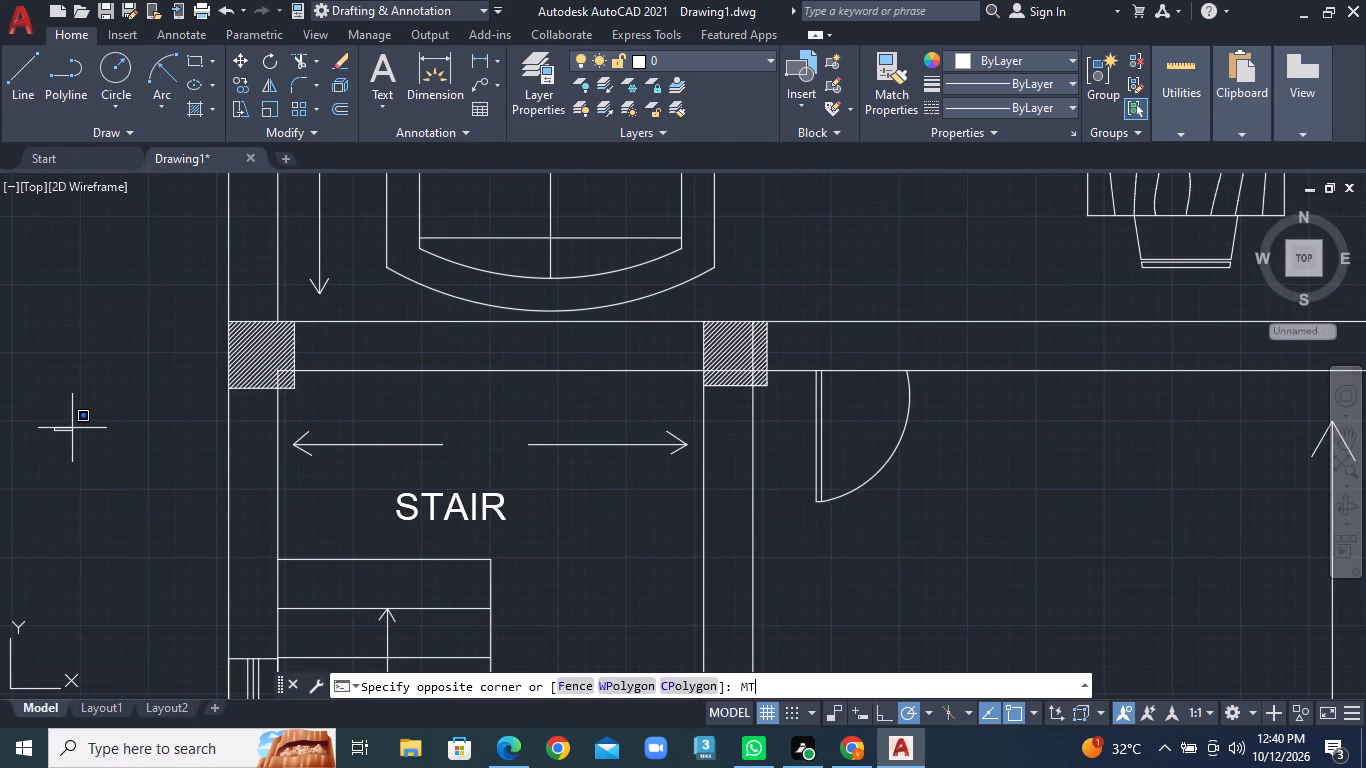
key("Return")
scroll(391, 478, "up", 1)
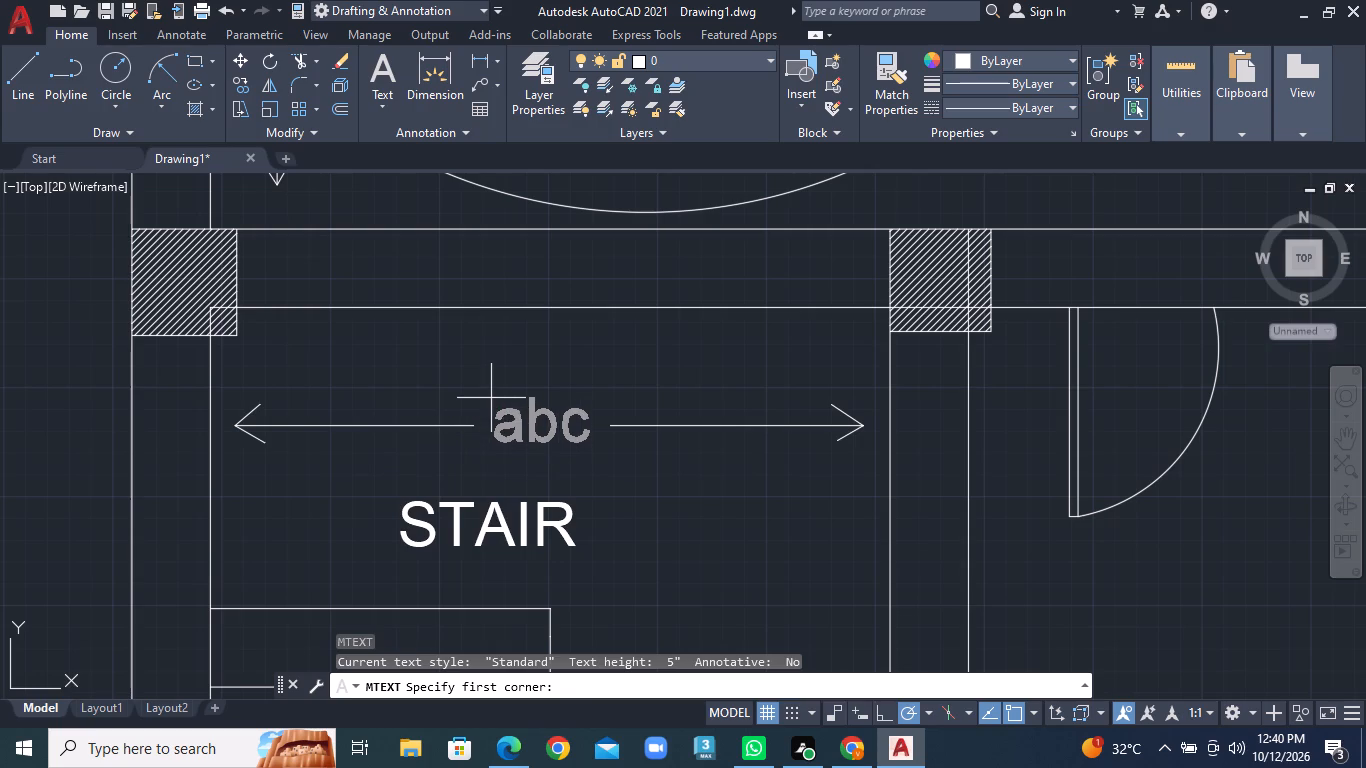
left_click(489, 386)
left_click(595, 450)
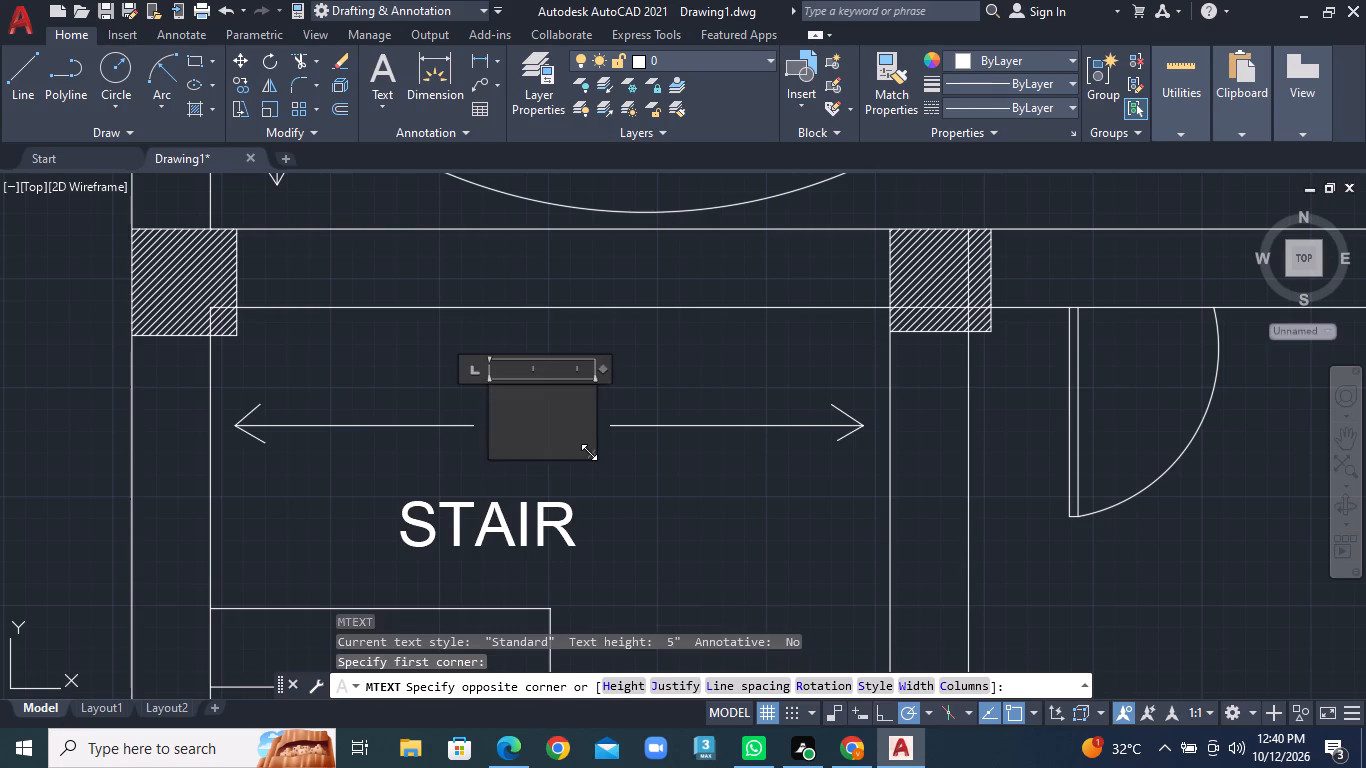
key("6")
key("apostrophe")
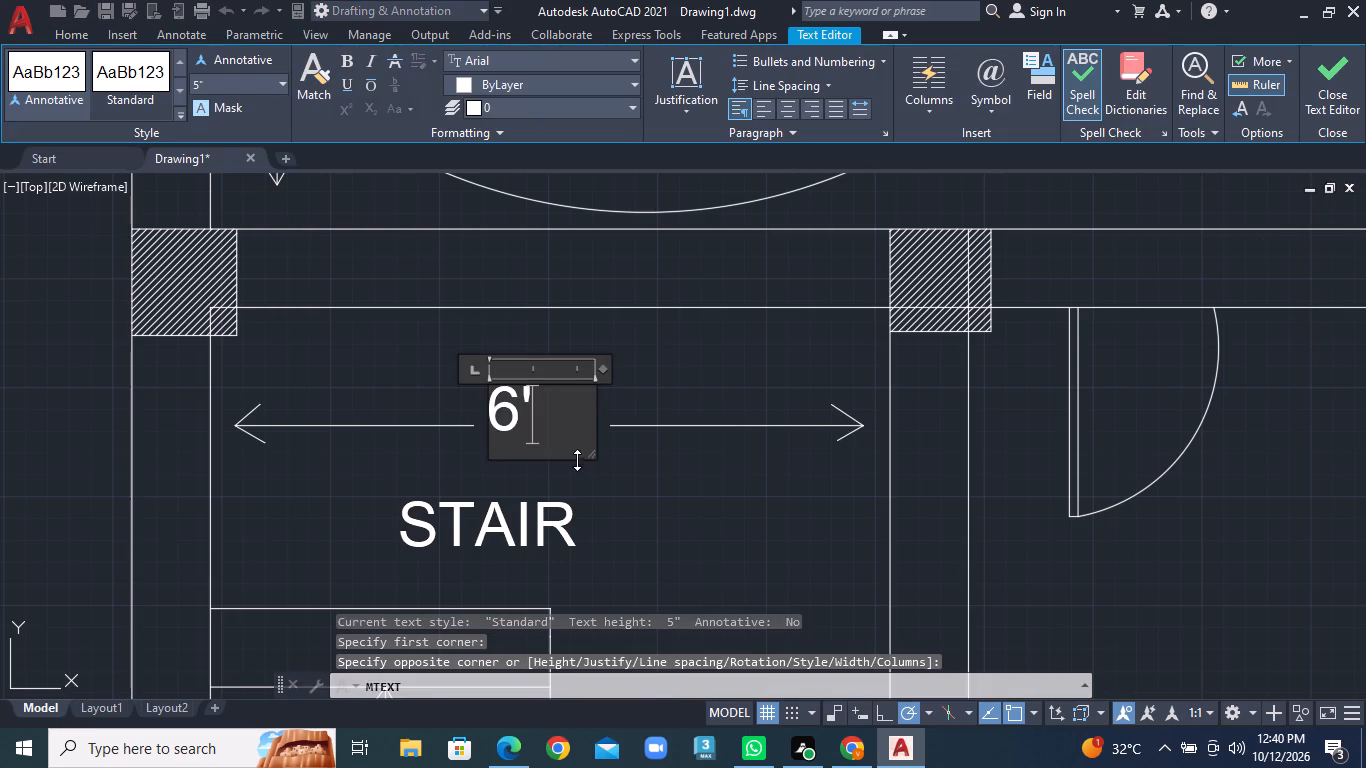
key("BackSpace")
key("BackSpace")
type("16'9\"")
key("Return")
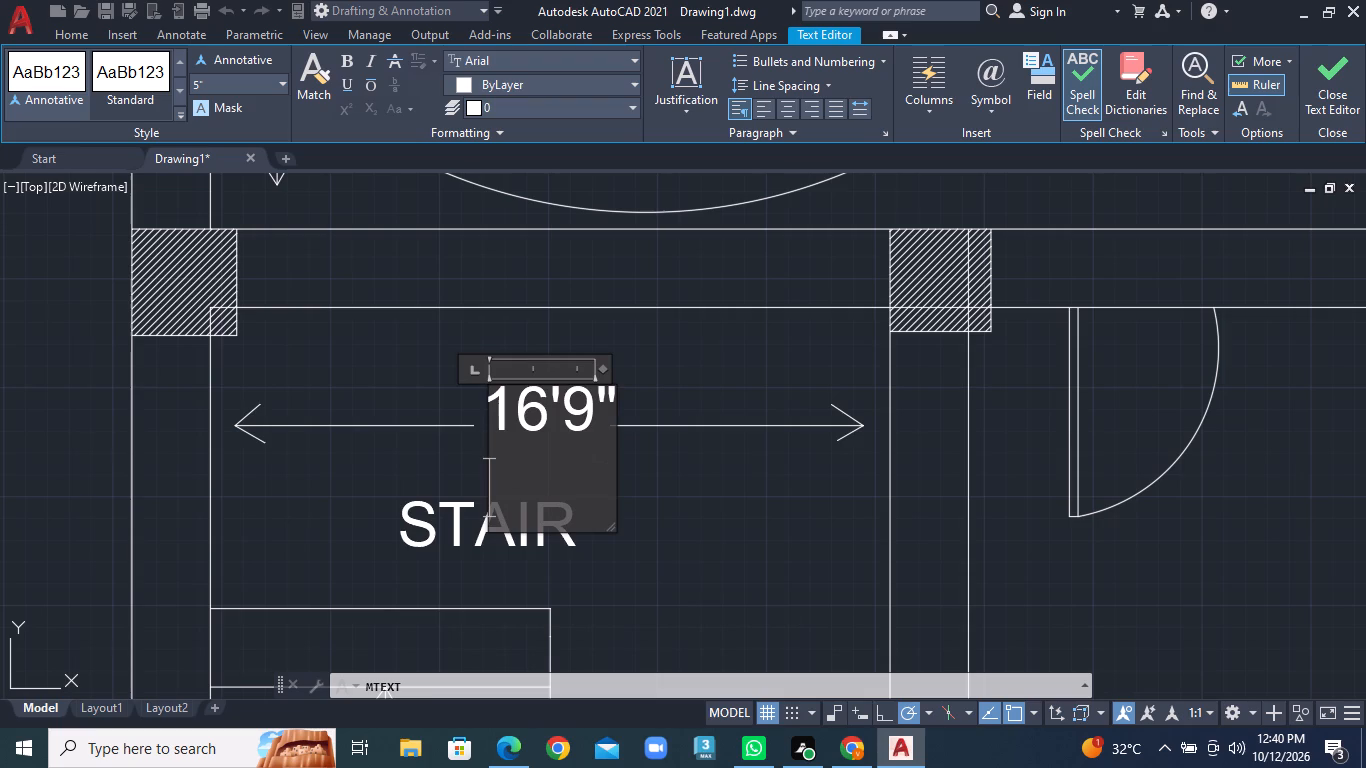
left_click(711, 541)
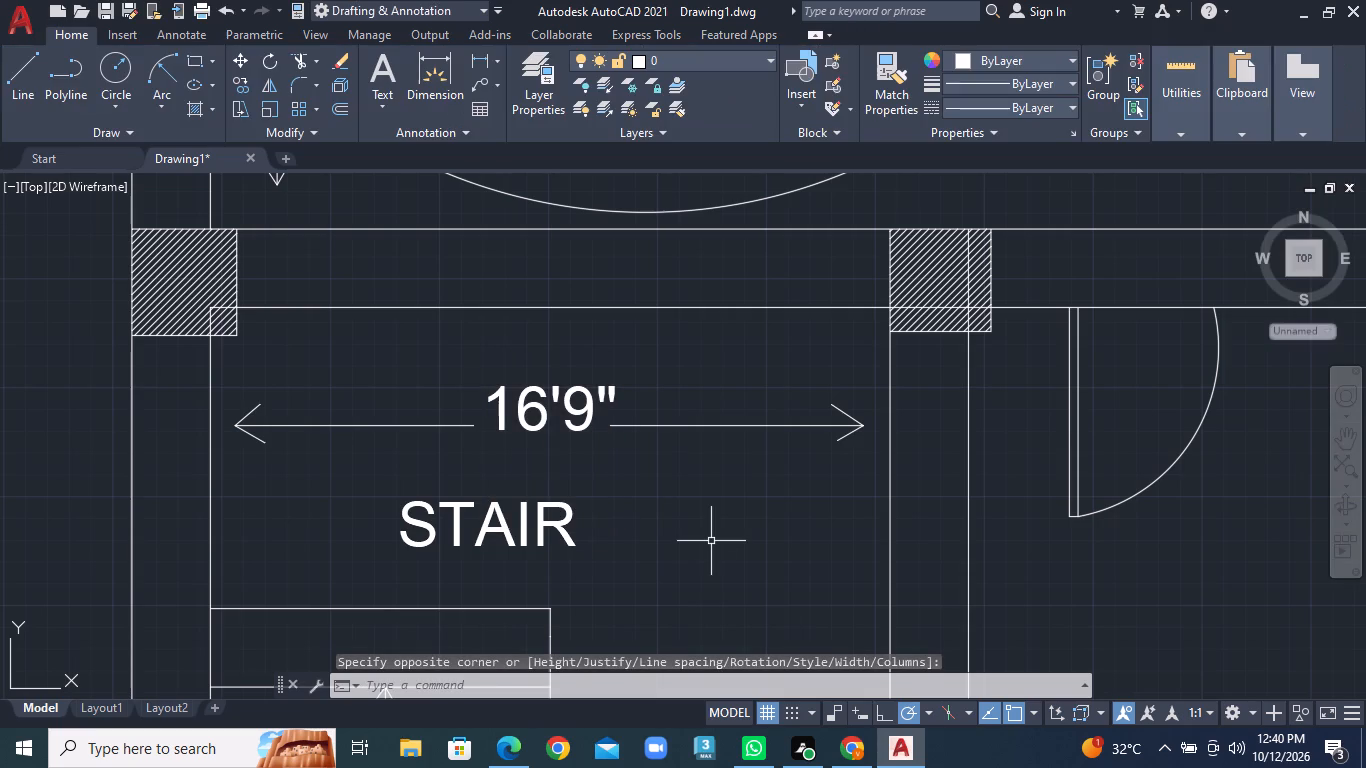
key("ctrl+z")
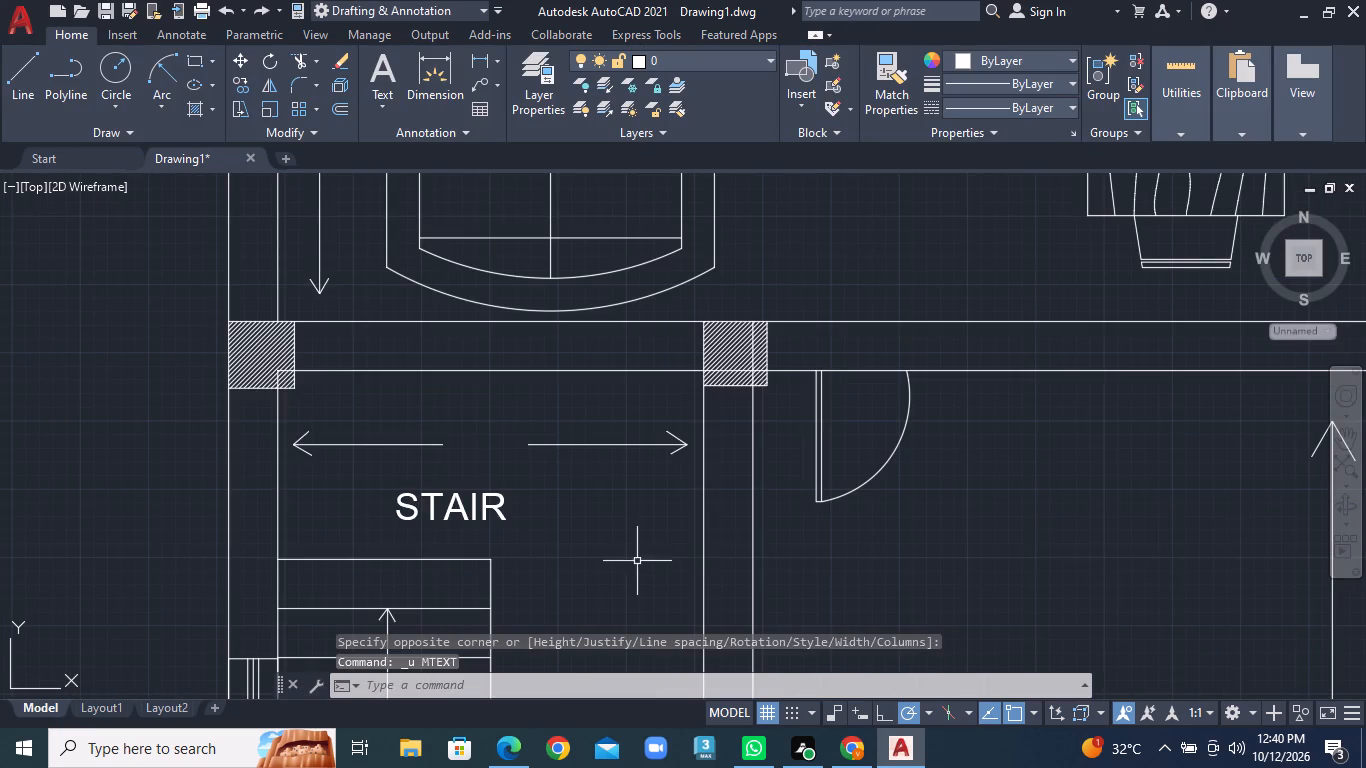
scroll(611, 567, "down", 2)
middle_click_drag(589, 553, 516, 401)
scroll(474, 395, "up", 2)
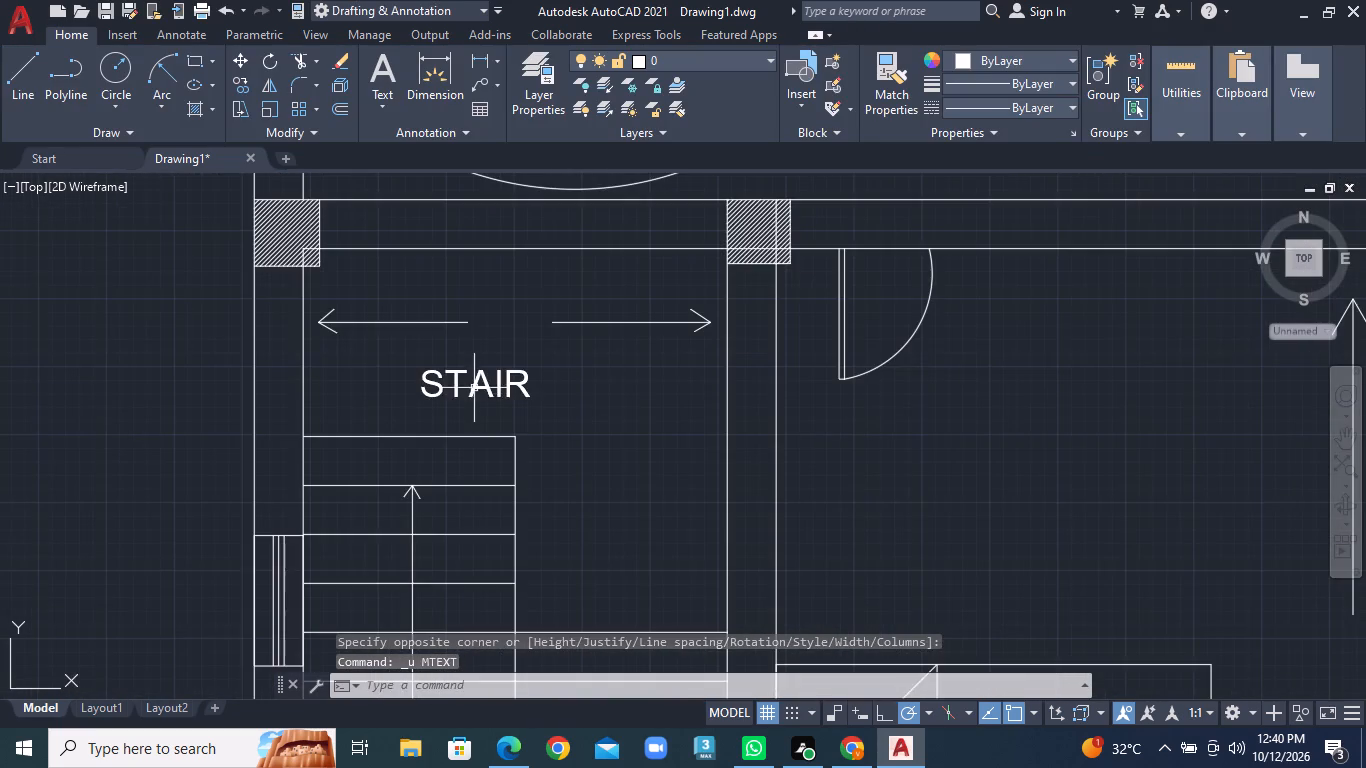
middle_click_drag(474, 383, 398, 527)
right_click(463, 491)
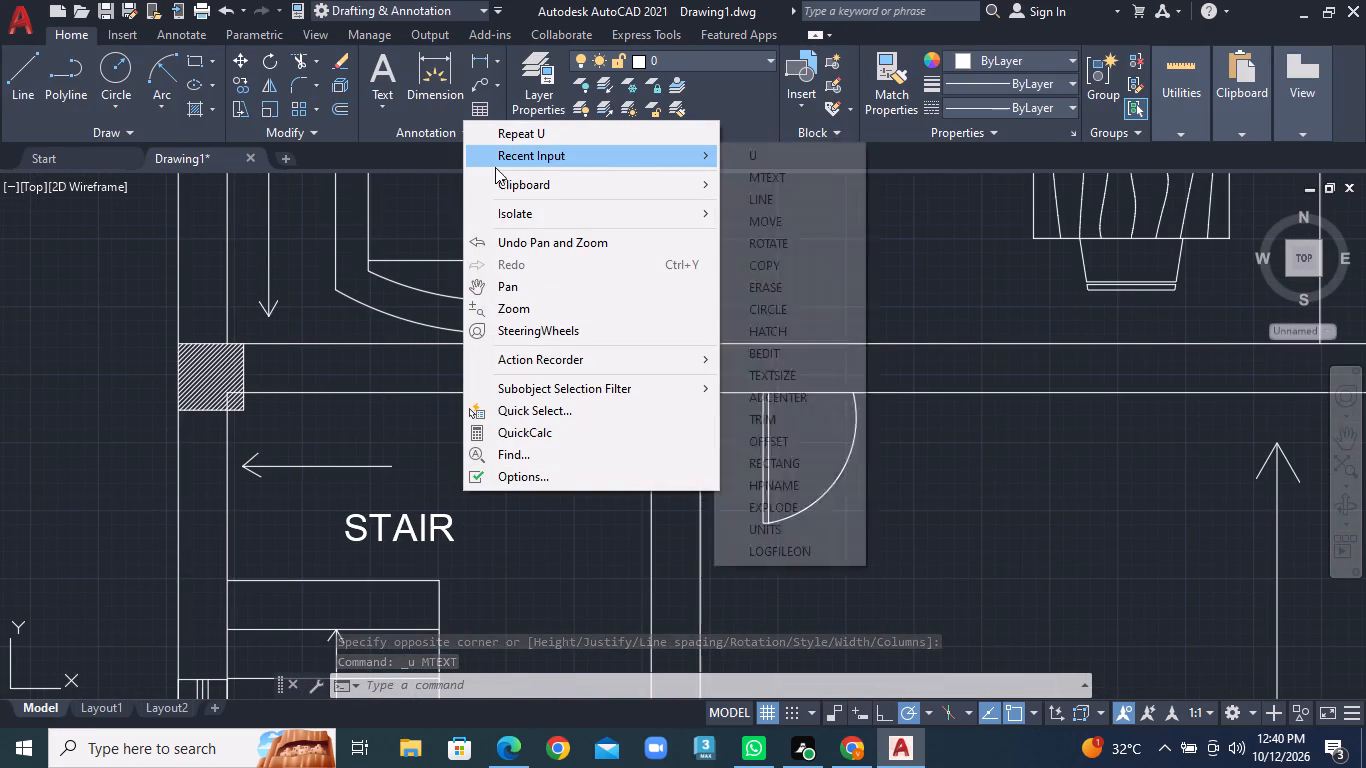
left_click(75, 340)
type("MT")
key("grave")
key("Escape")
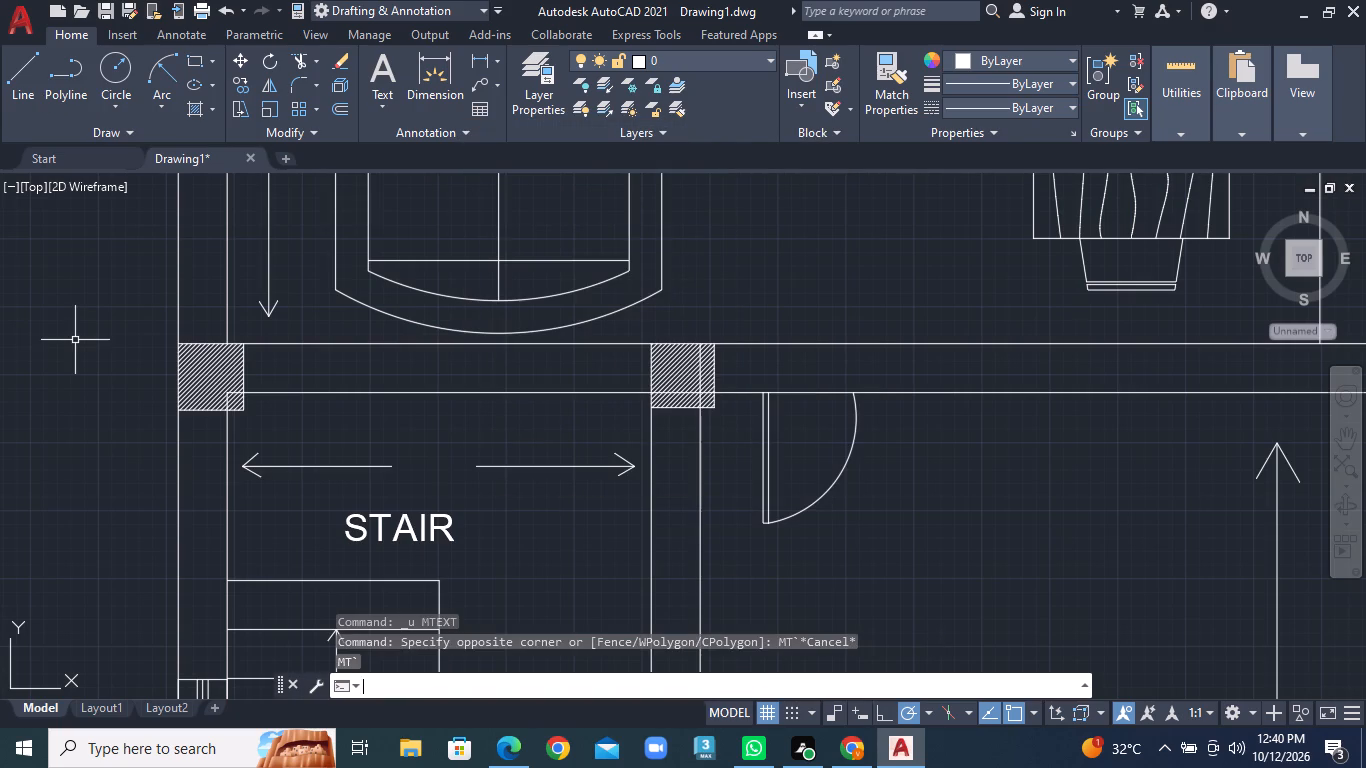
Add the multiline text "6'6"" in the gap of the horizontal dimension arrow above the STAIR label.
type("MT")
key("Return")
left_click(407, 438)
left_click(470, 489)
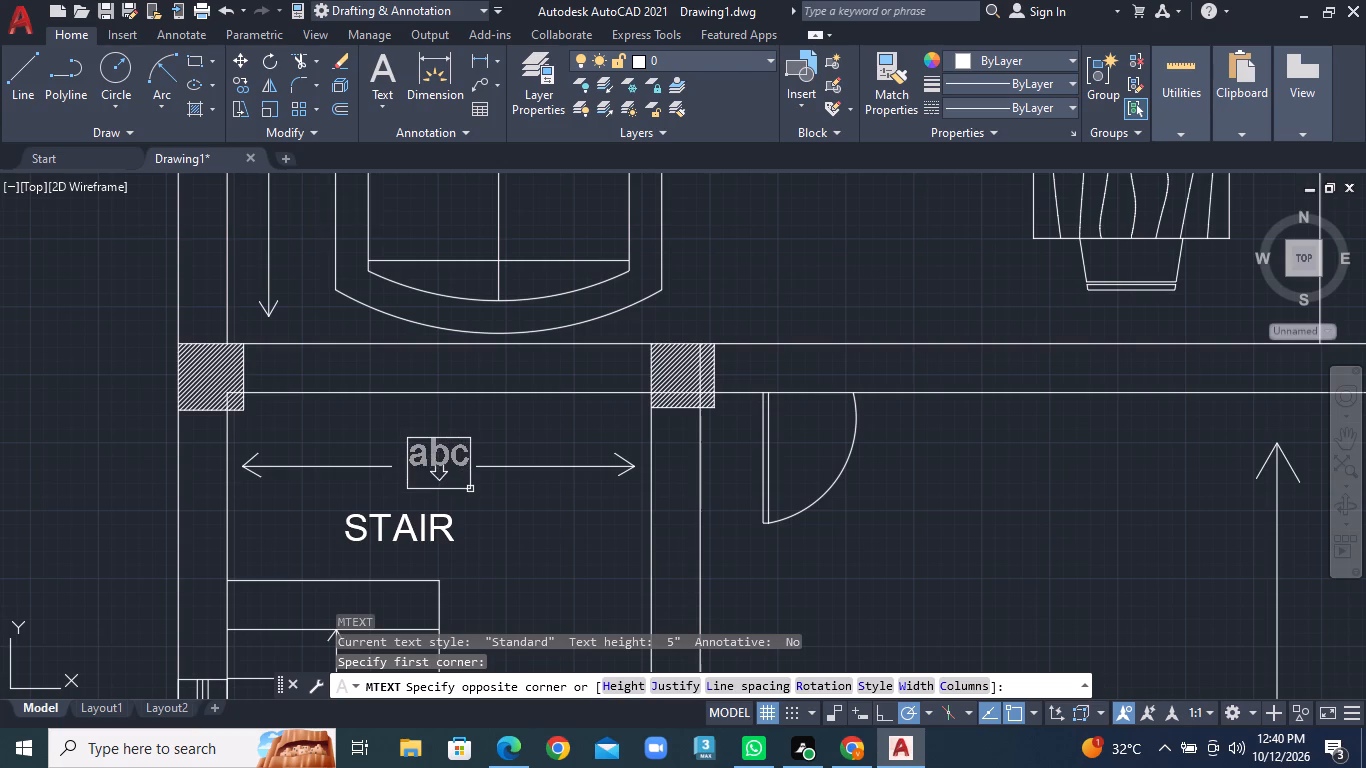
key("6")
key("apostrophe")
key("6")
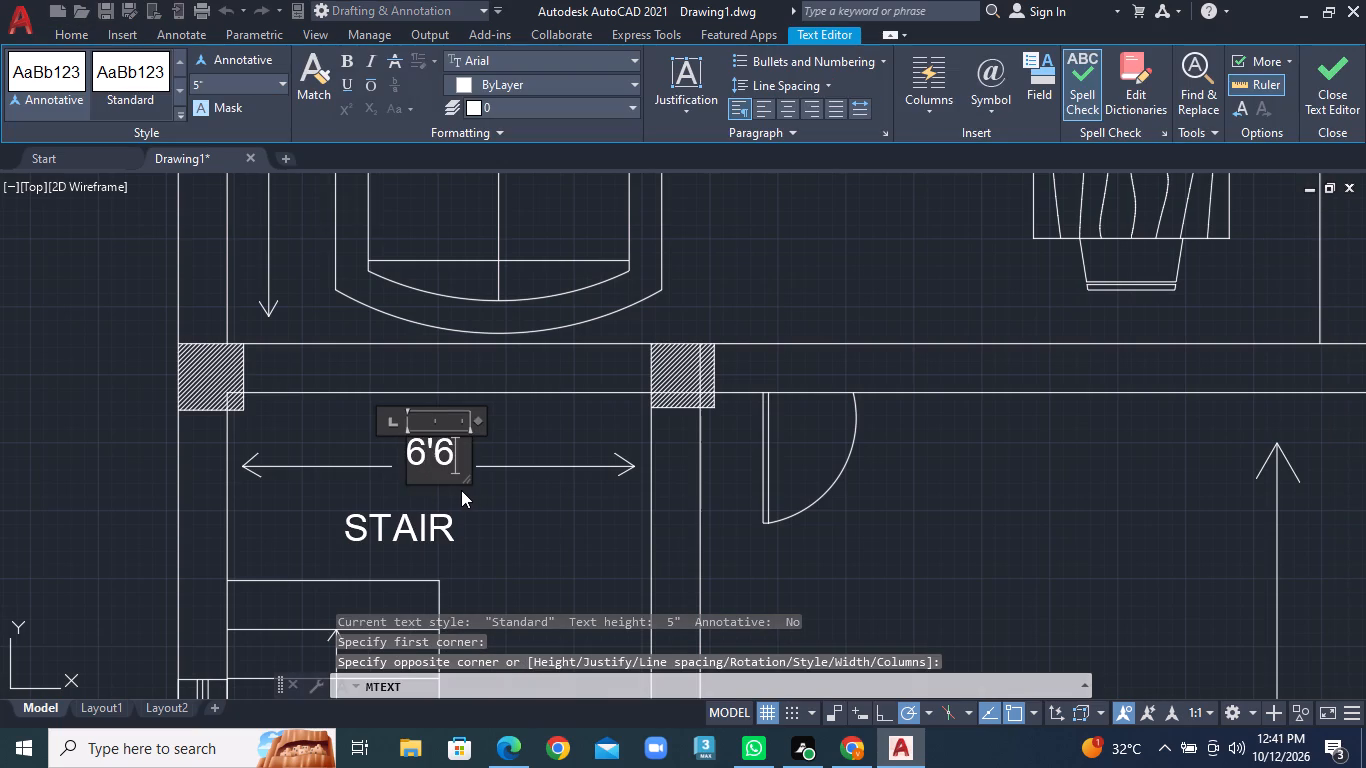
key("shift+quotedbl")
key("Return")
scroll(506, 541, "down", 1)
left_click(506, 541)
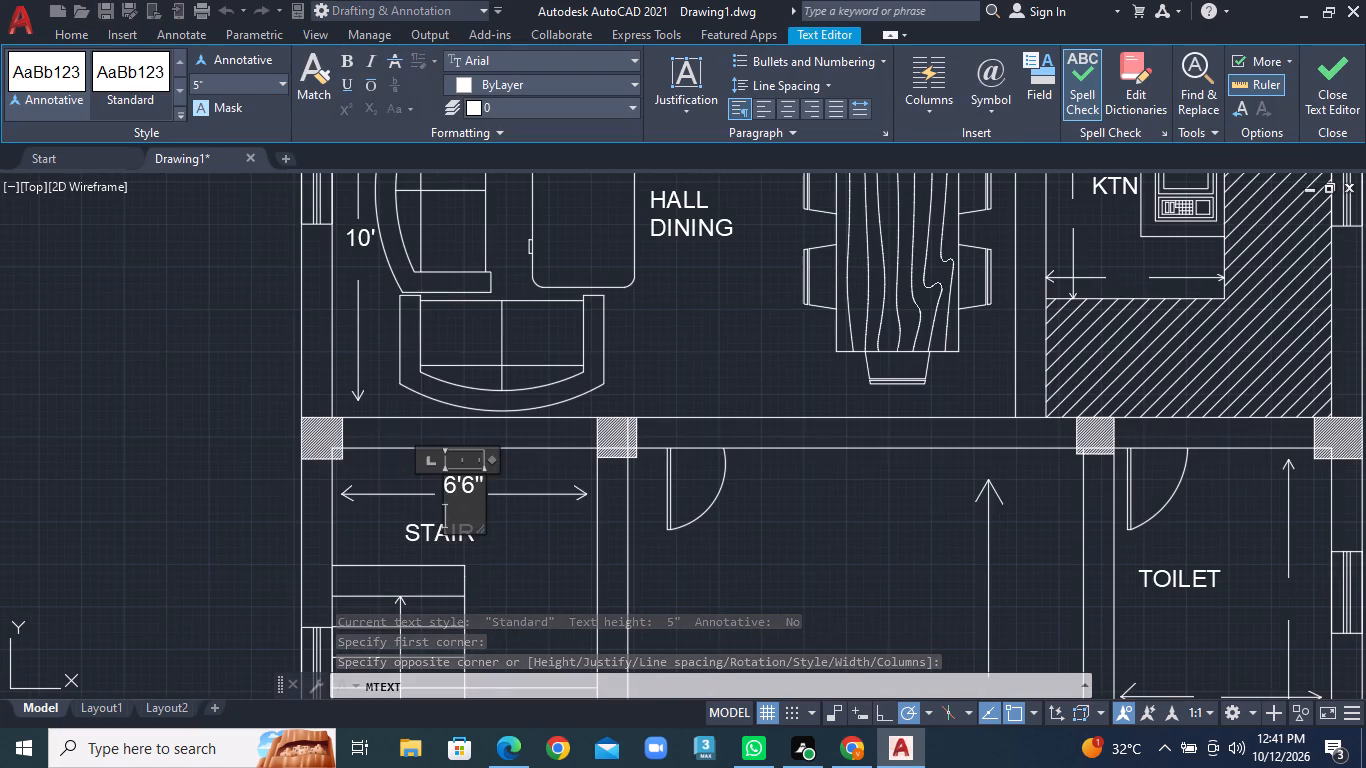
Add the multiline text "14'10"" in the gap of the bedroom's vertical dimension arrow.
scroll(502, 536, "down", 2)
middle_click_drag(684, 564, 454, 342)
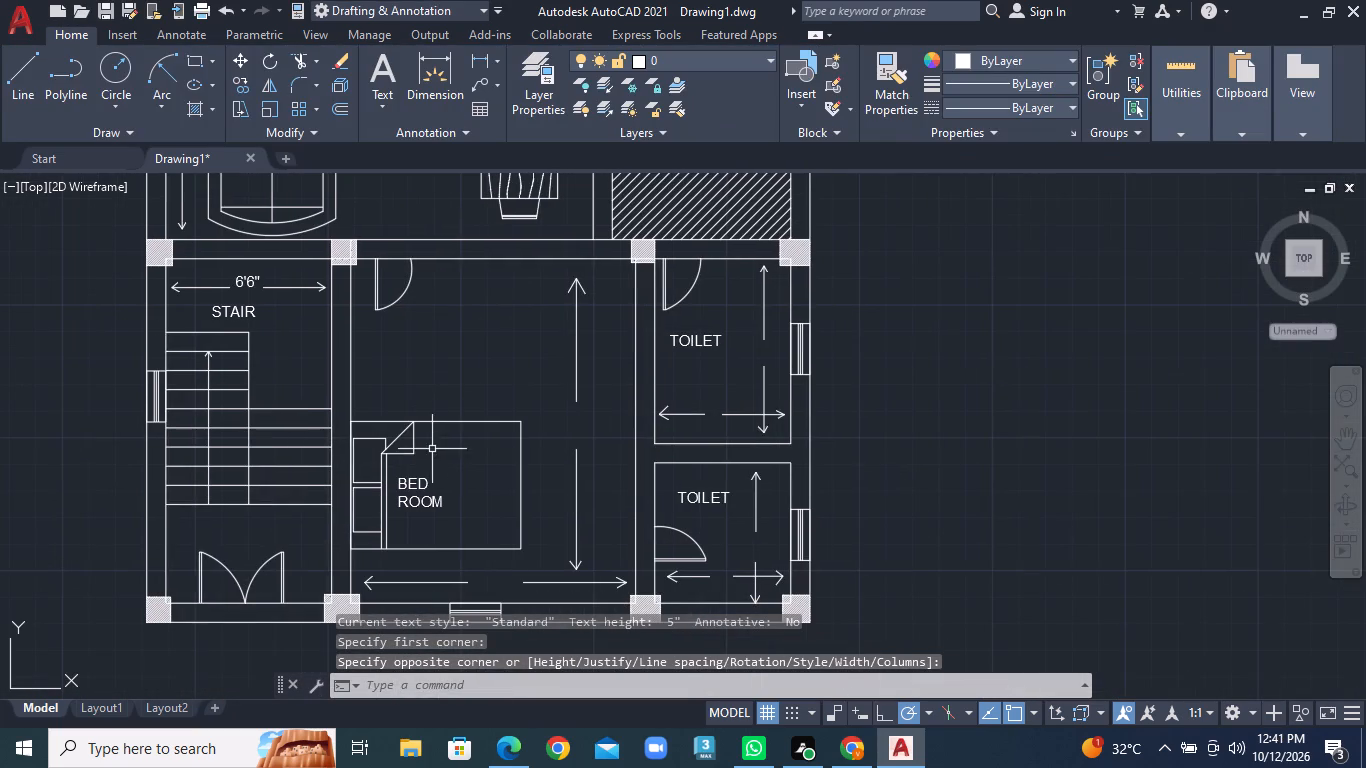
scroll(628, 507, "up", 1)
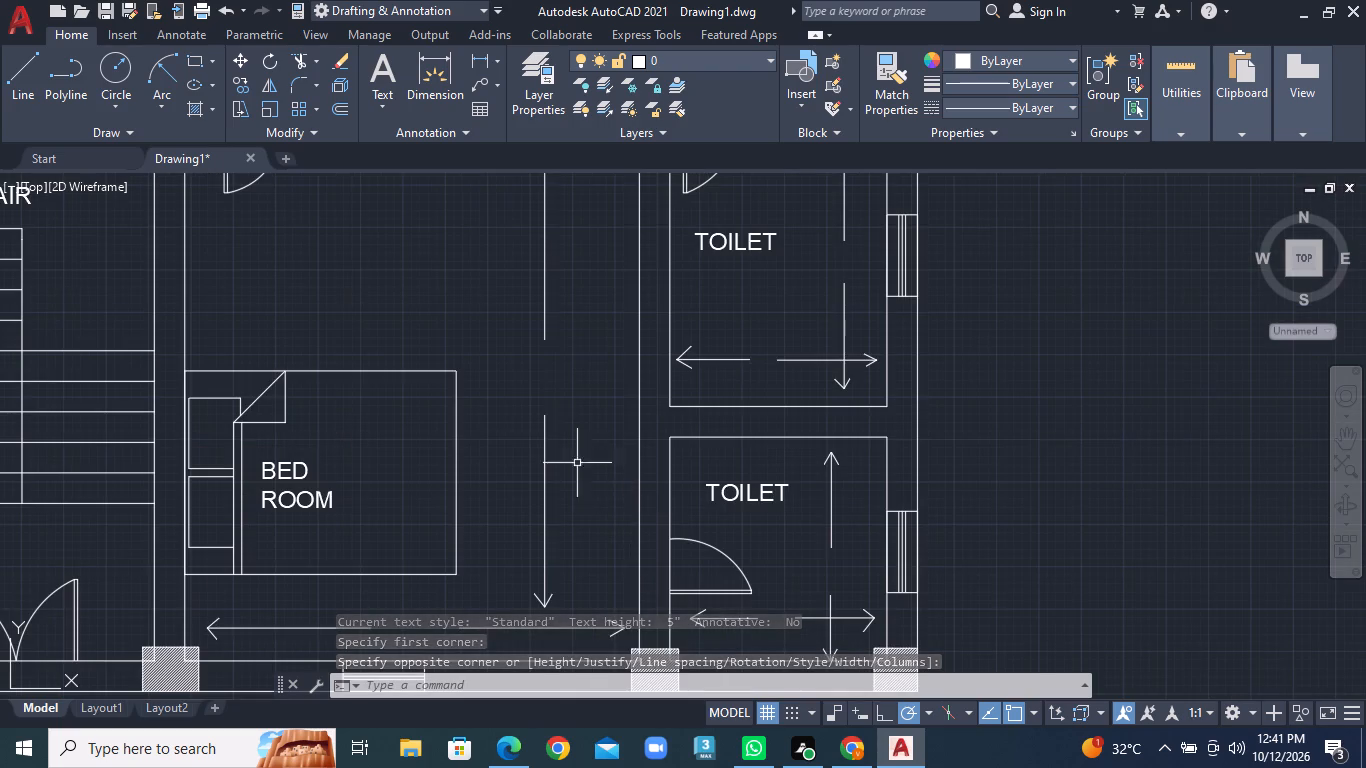
middle_click_drag(528, 416, 526, 497)
scroll(436, 424, "up", 1)
right_click(436, 424)
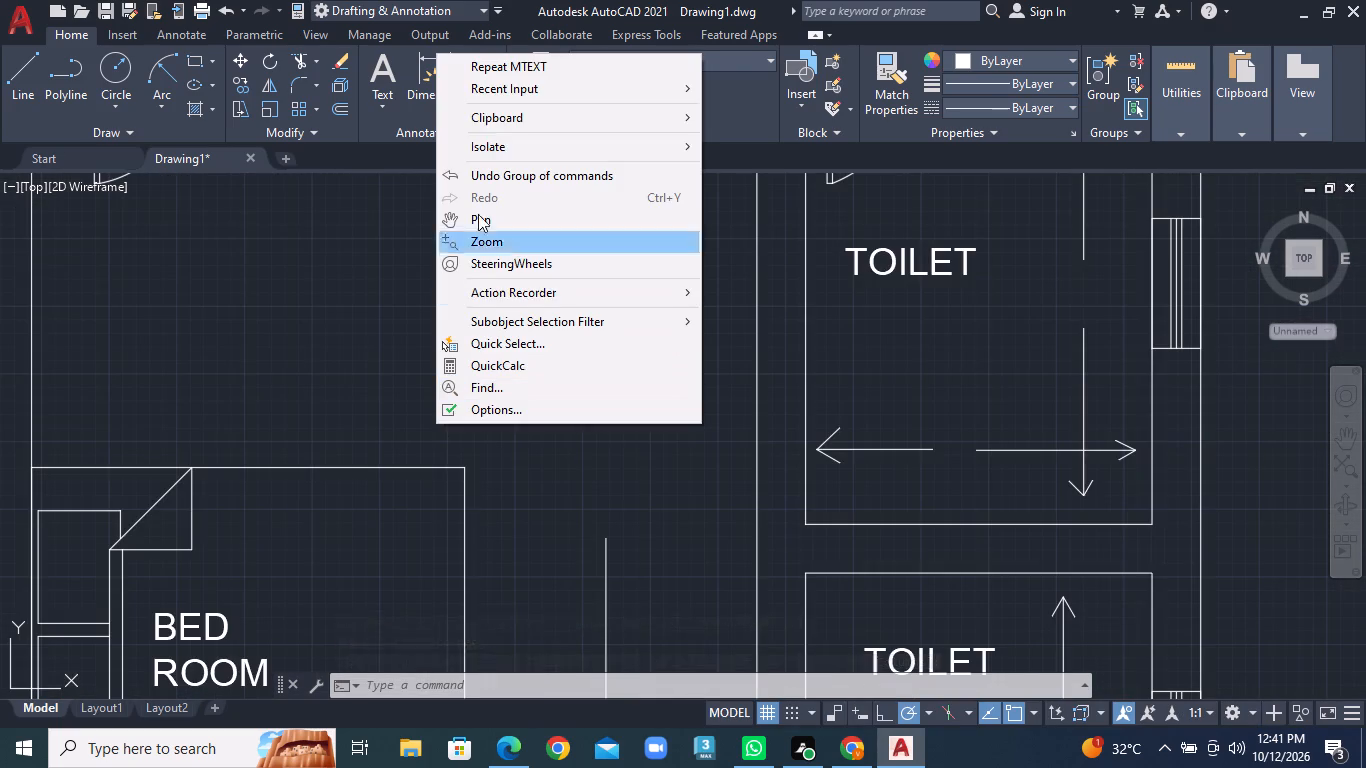
left_click(494, 59)
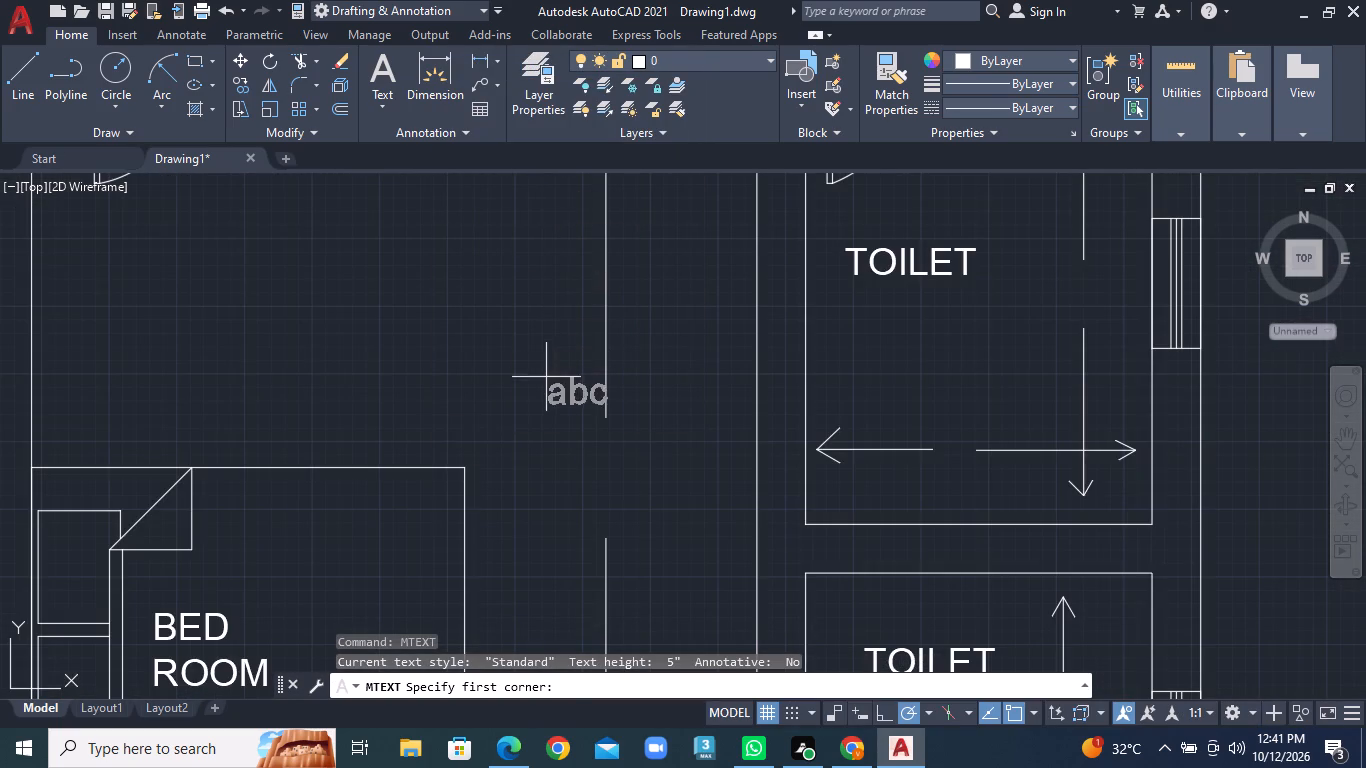
left_click(542, 438)
left_click(676, 520)
type("14'10\"")
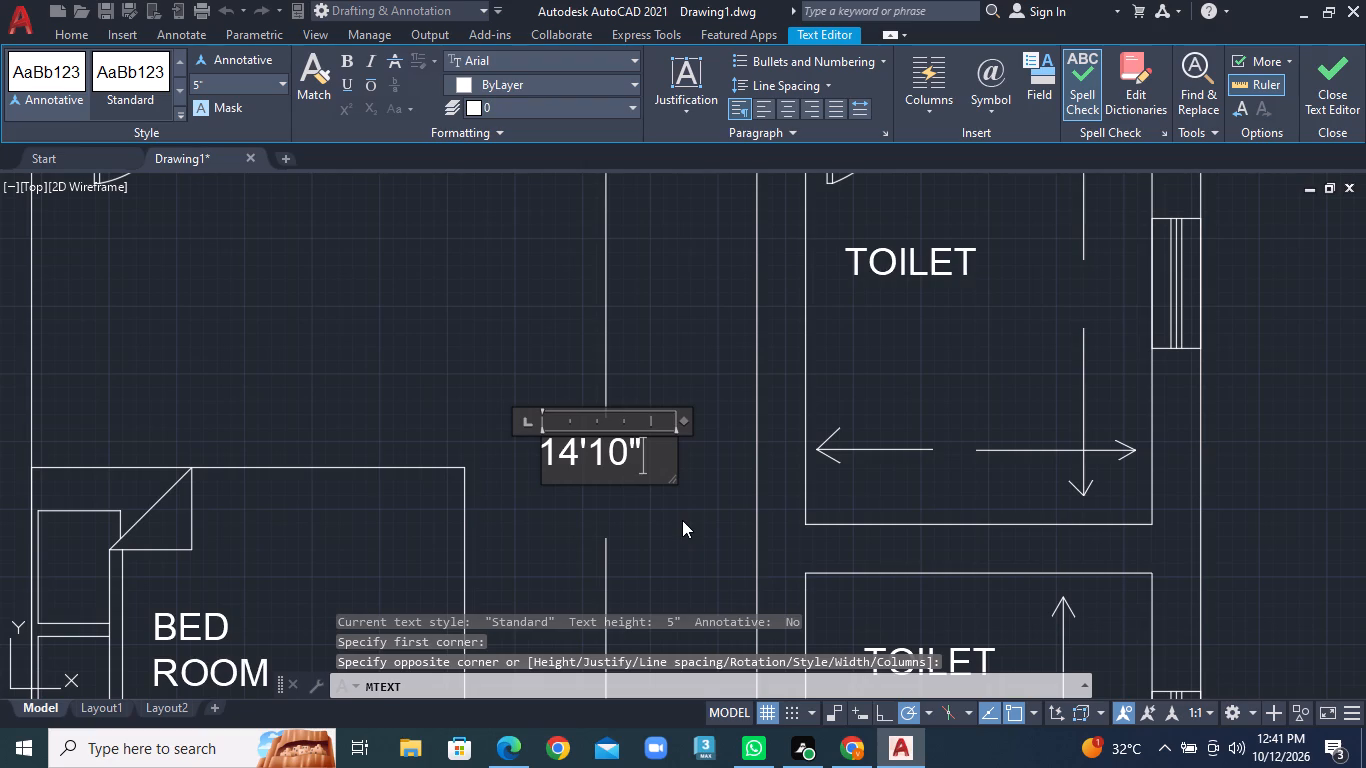
key("Return")
middle_click_drag(618, 548, 620, 301)
scroll(620, 301, "down", 1)
left_click(530, 326)
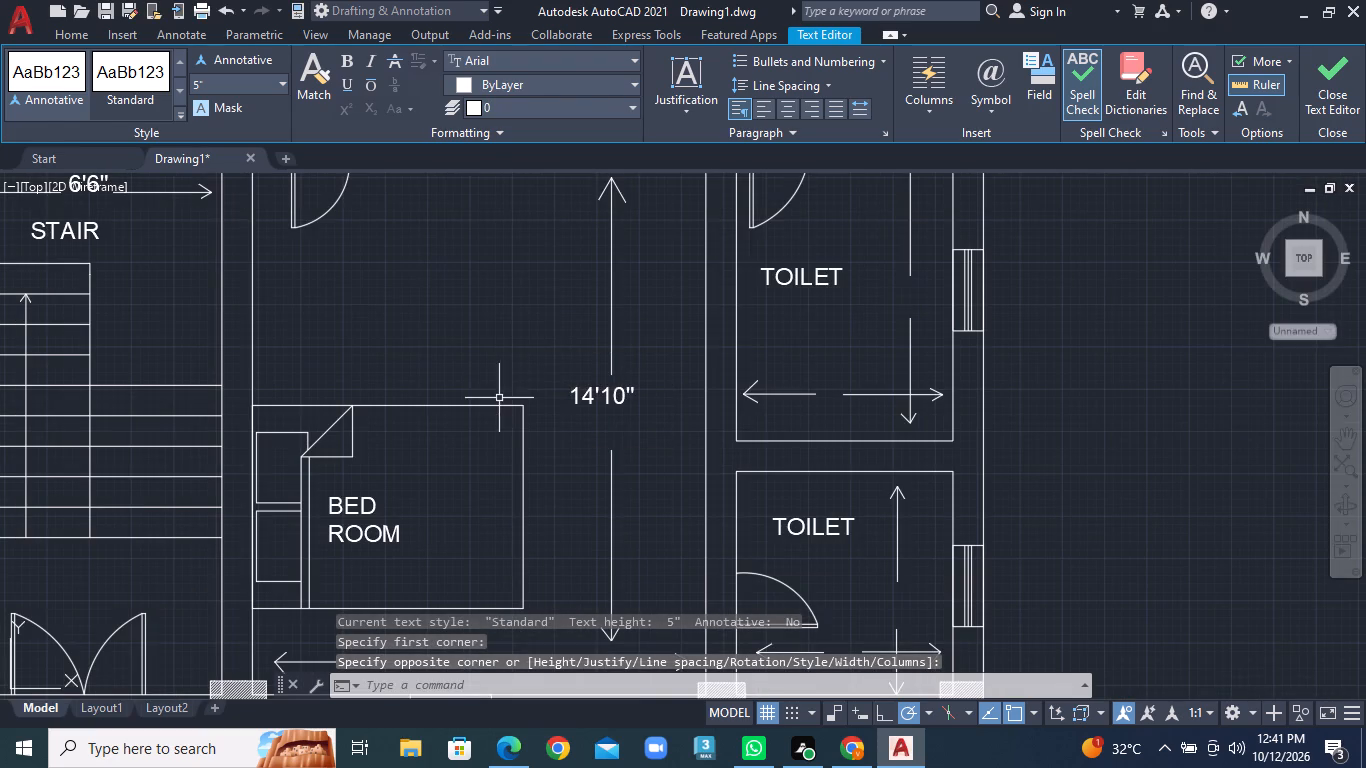
Add the multiline text "12'6"" in the gap of the bedroom's horizontal dimension arrow.
middle_click_drag(546, 429, 563, 201)
scroll(532, 396, "up", 1)
right_click(460, 450)
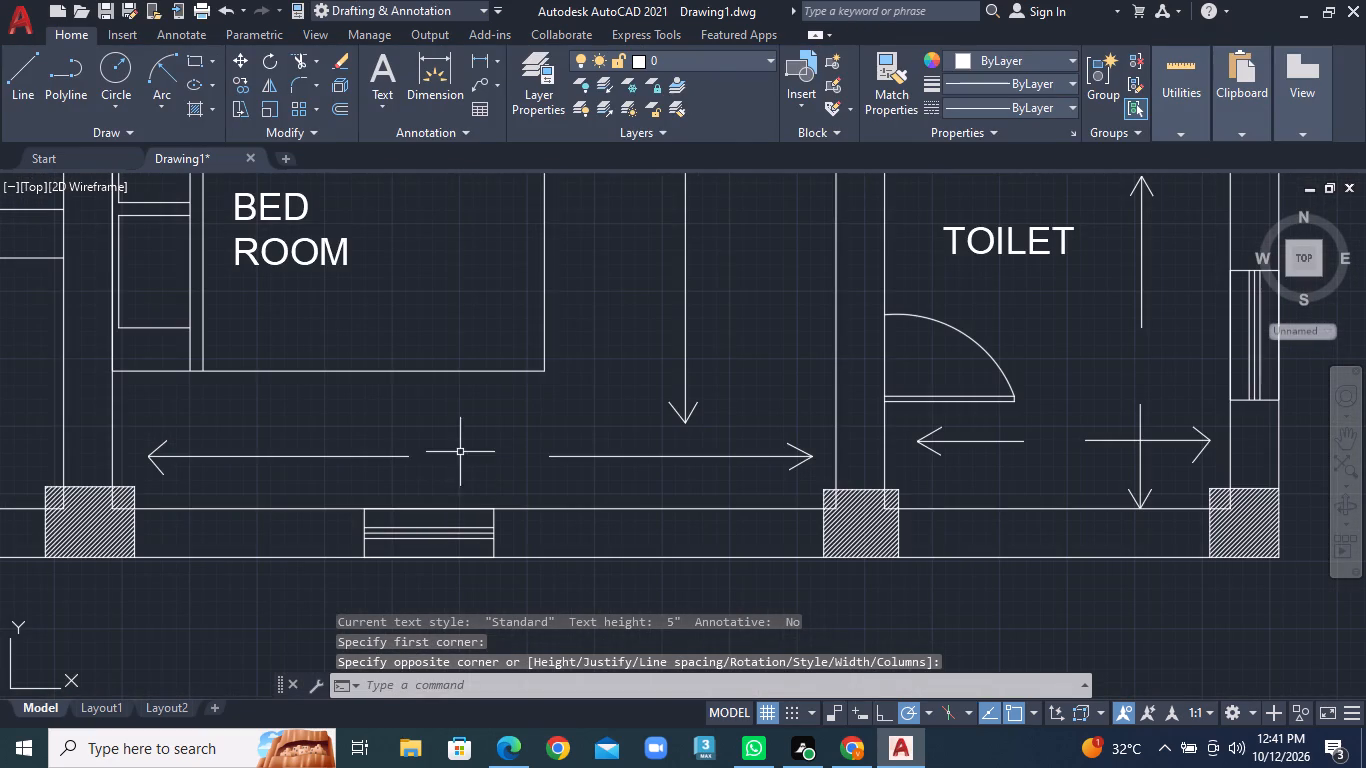
left_click(522, 96)
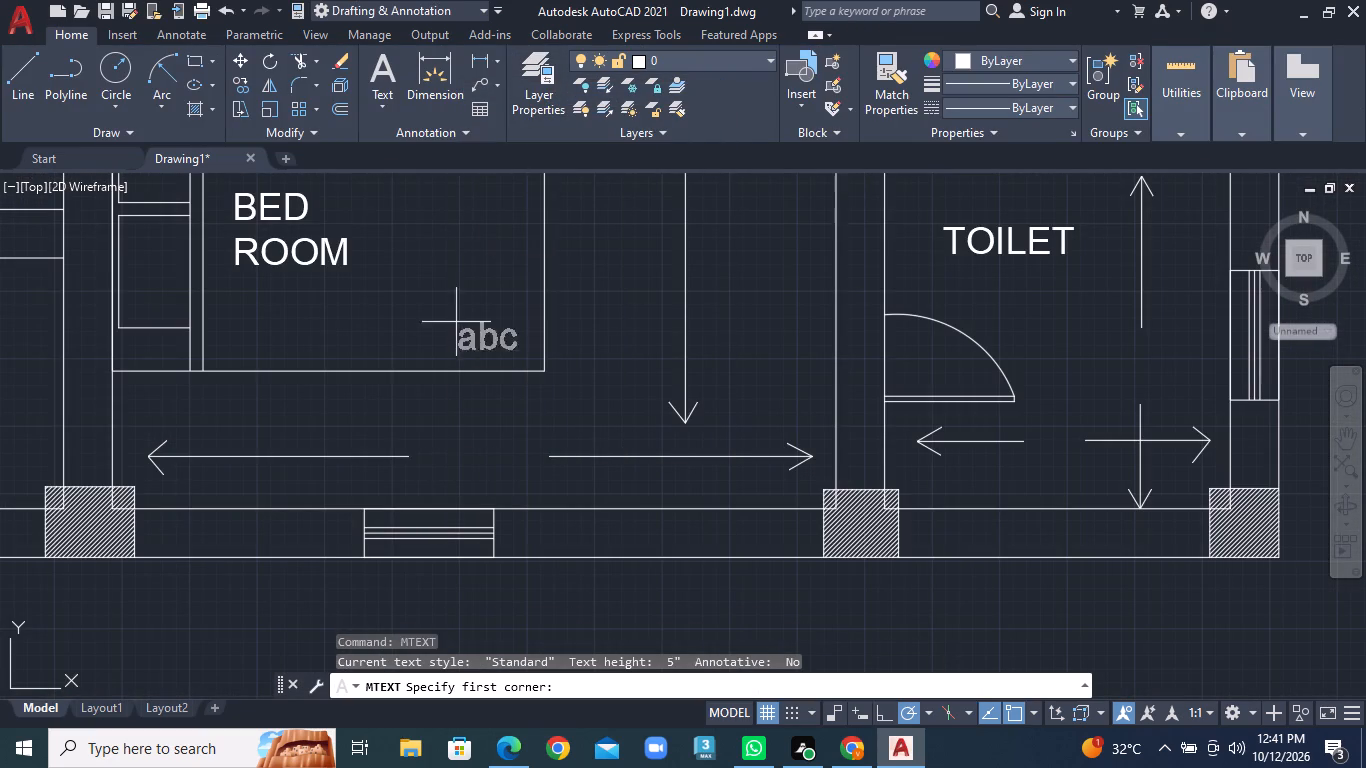
left_click(409, 435)
left_click(522, 473)
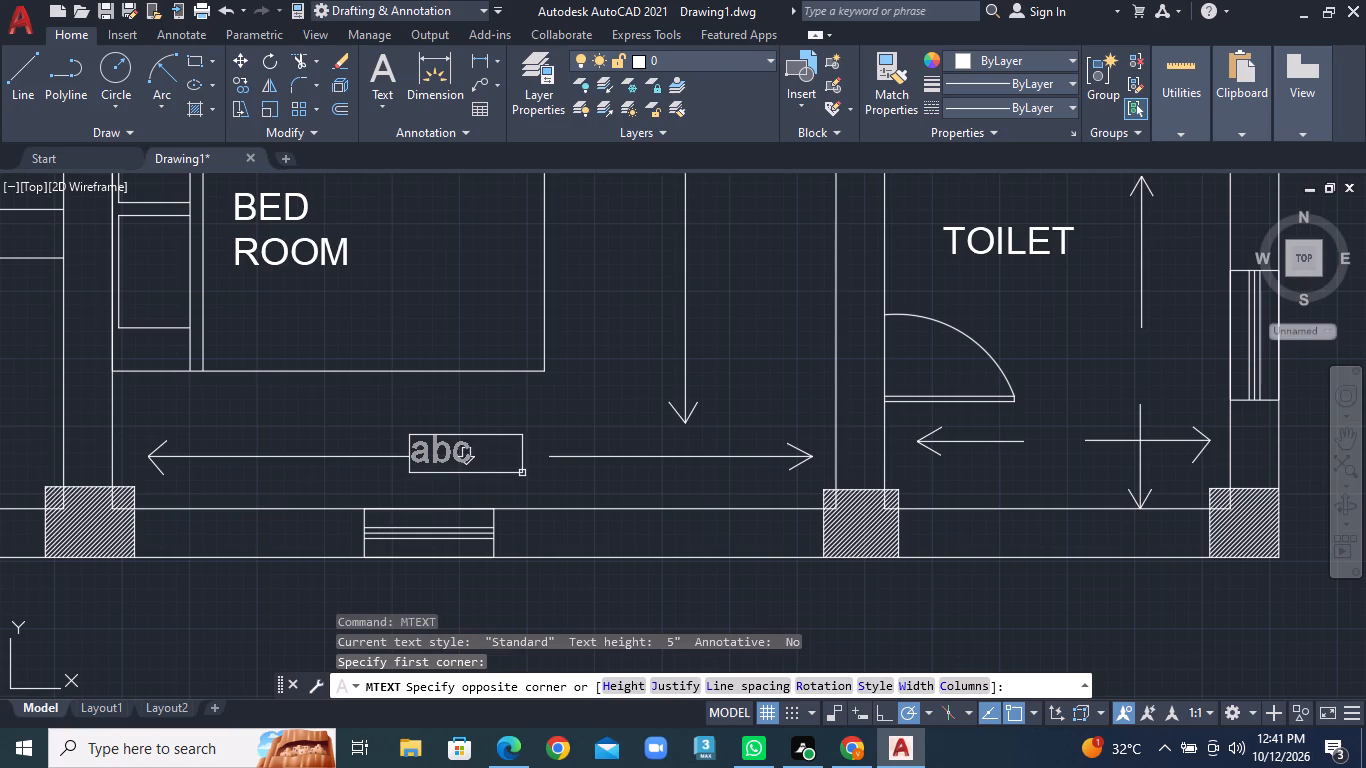
type("12")
type("'6")
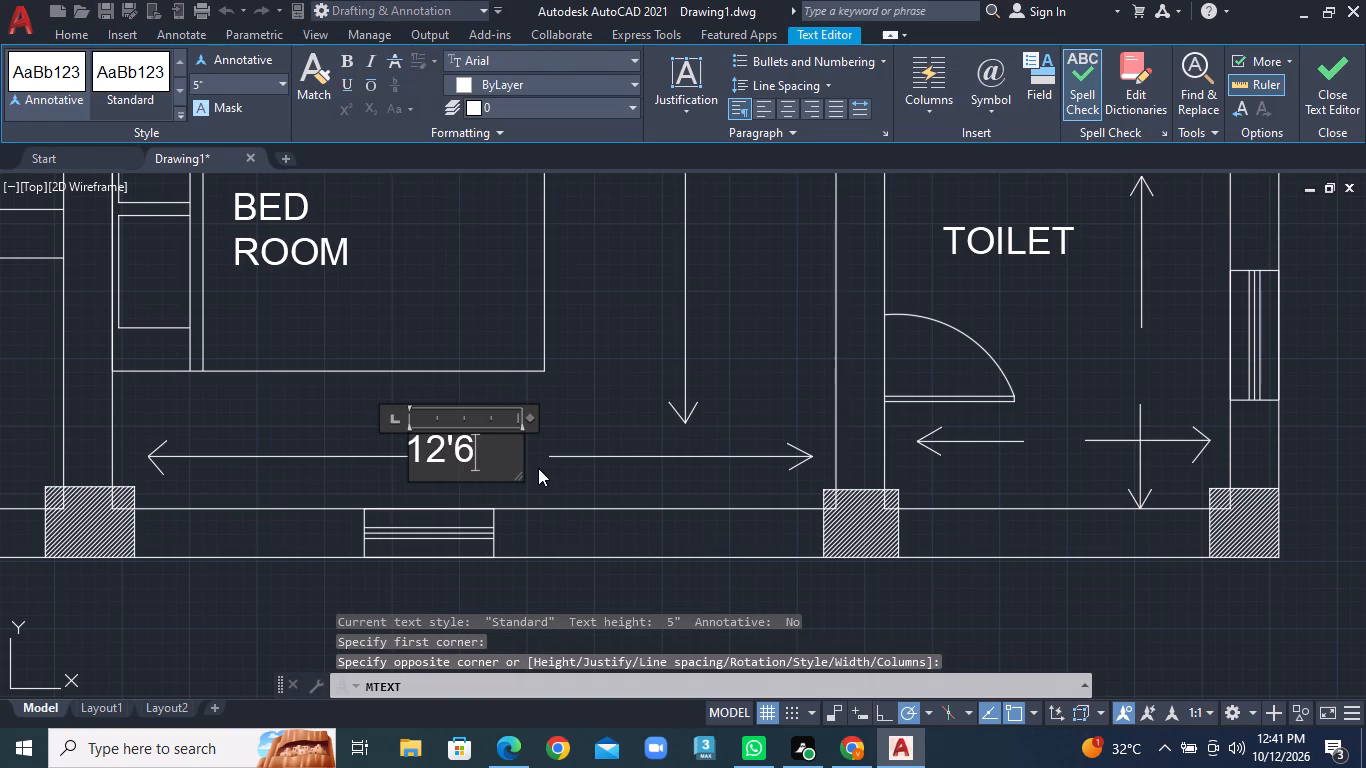
key("shift+quotedbl")
key("Return")
left_click(584, 410)
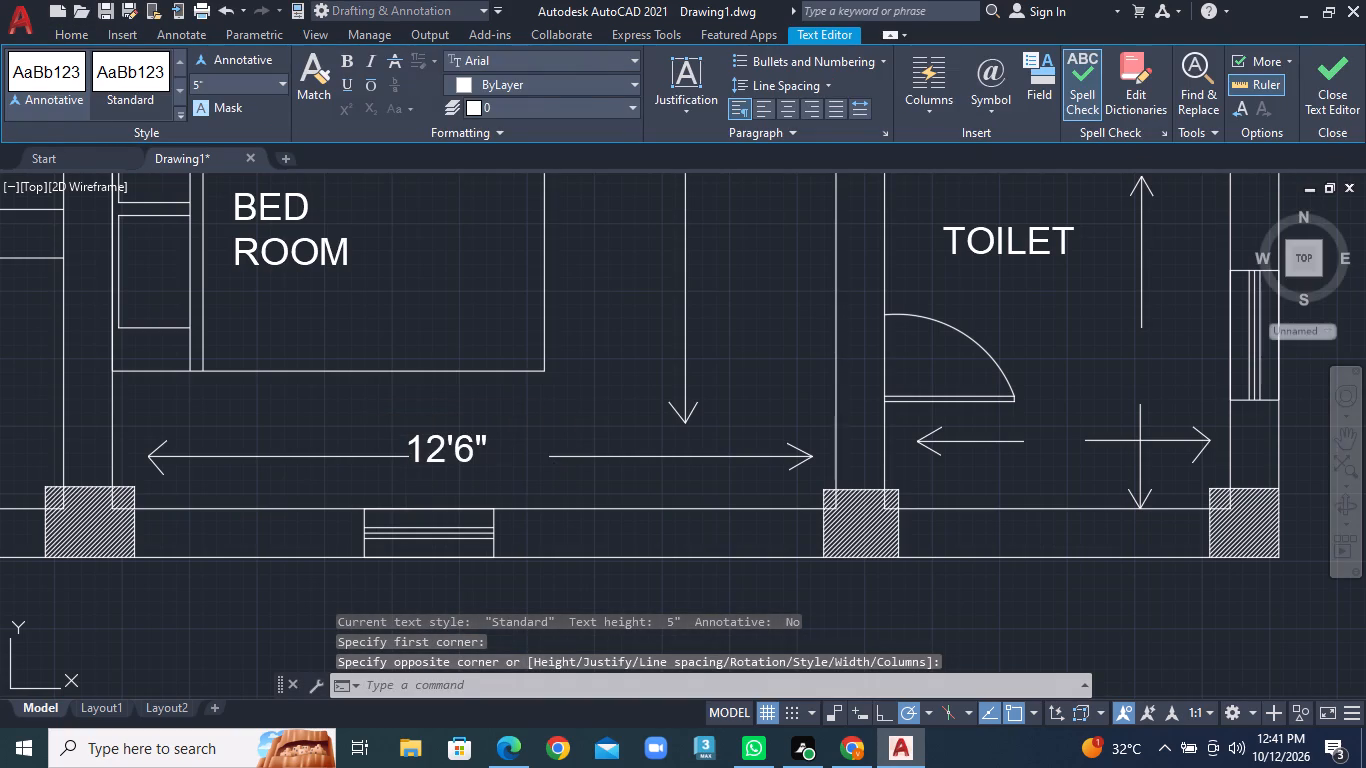
Add the multiline text "5'4"" in the gap of the lower toilet's horizontal dimension arrow.
scroll(520, 427, "down", 1)
middle_click_drag(768, 414, 447, 409)
scroll(544, 373, "up", 2)
right_click(489, 488)
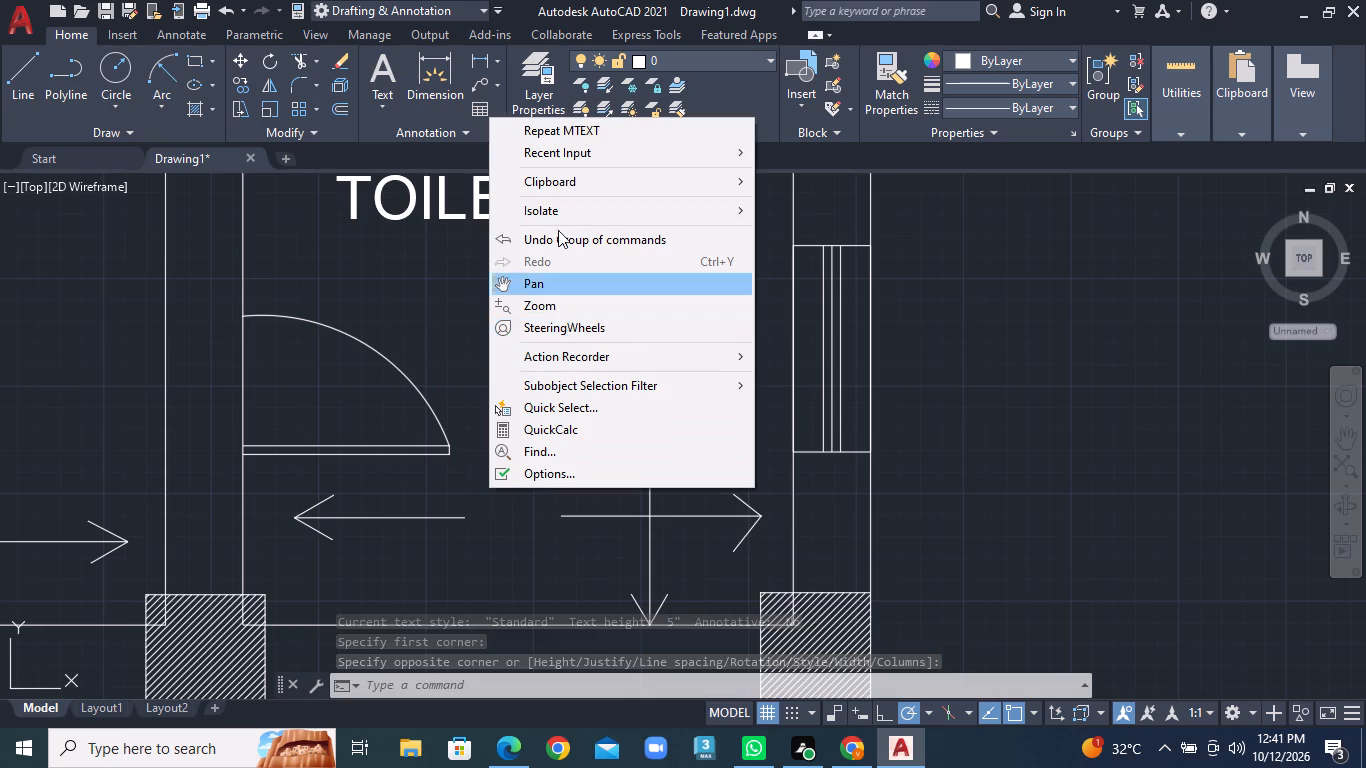
left_click(565, 136)
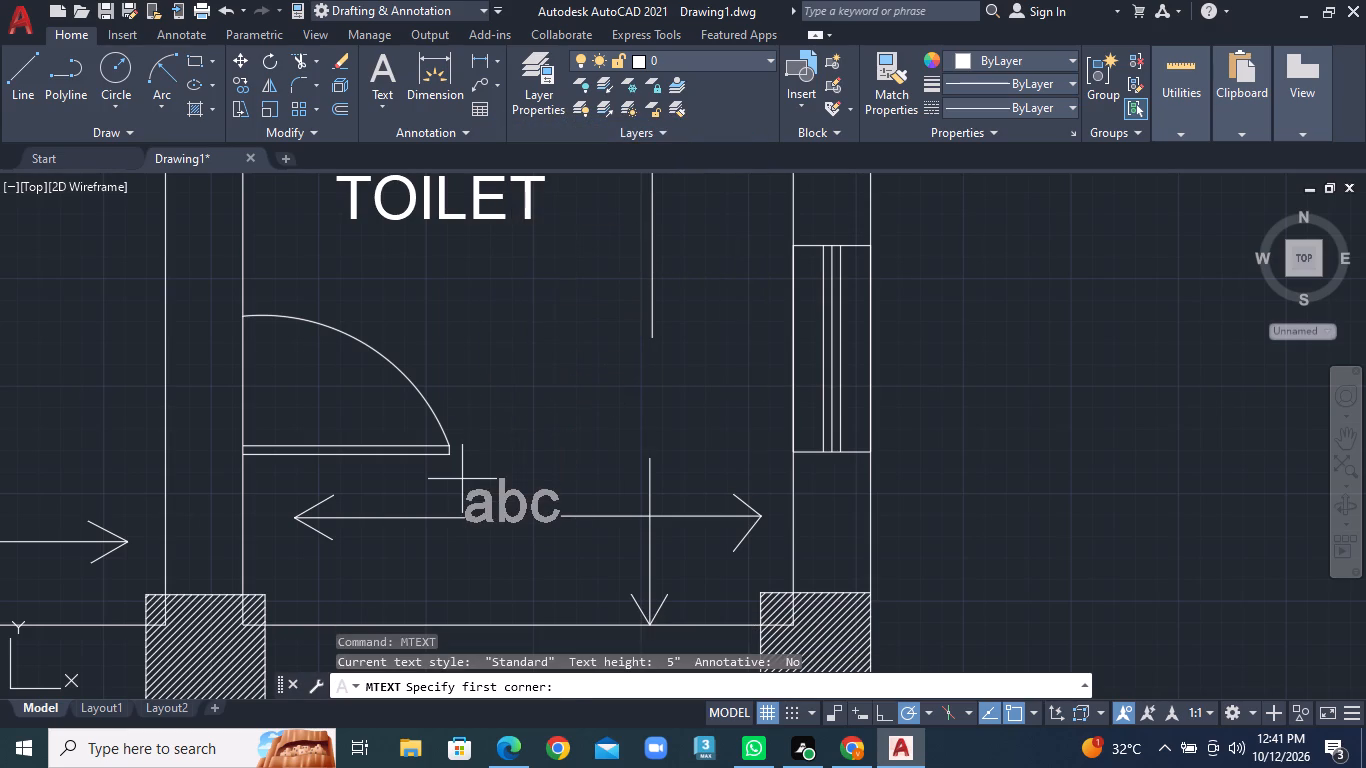
left_click(462, 479)
left_click(530, 540)
type("5'4\"")
left_click(601, 473)
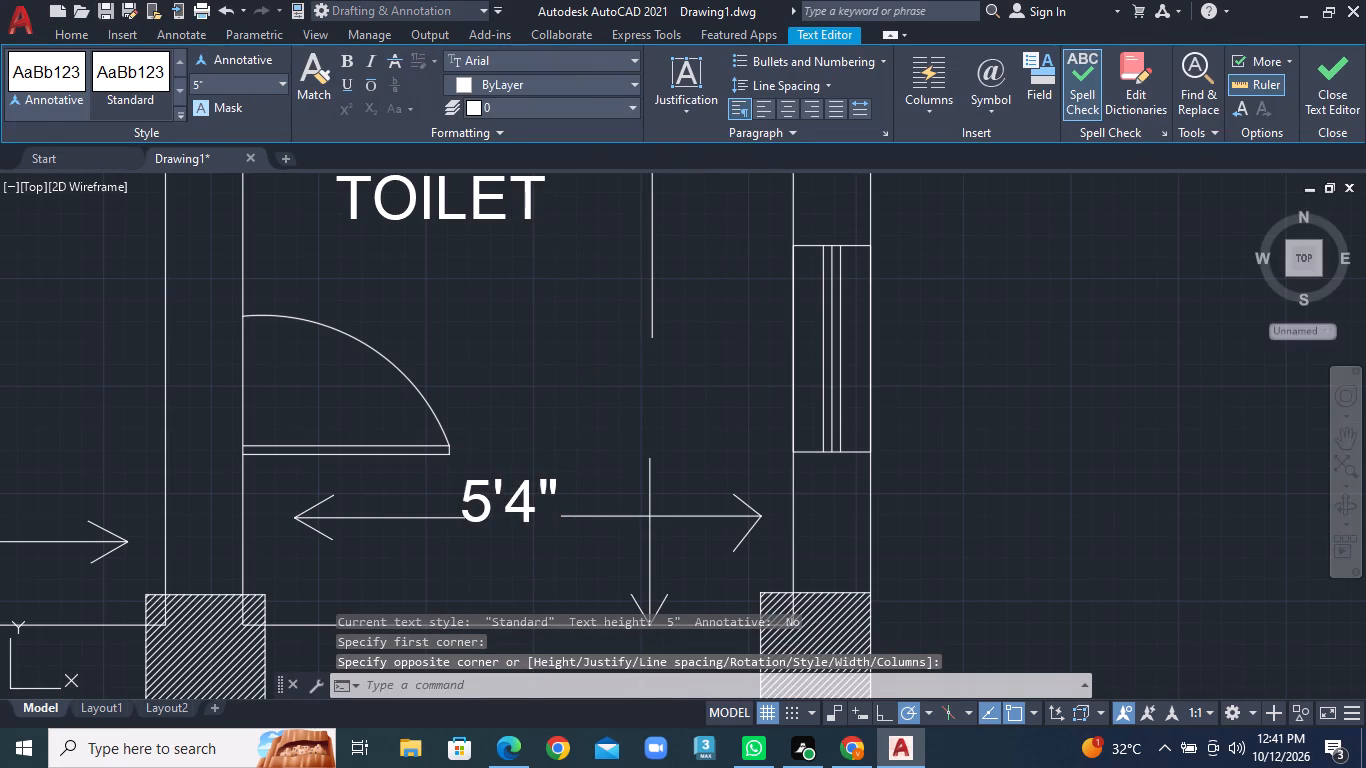
Add the multiline text "5'6"" in the gap of the lower toilet's vertical dimension arrow.
right_click(654, 348)
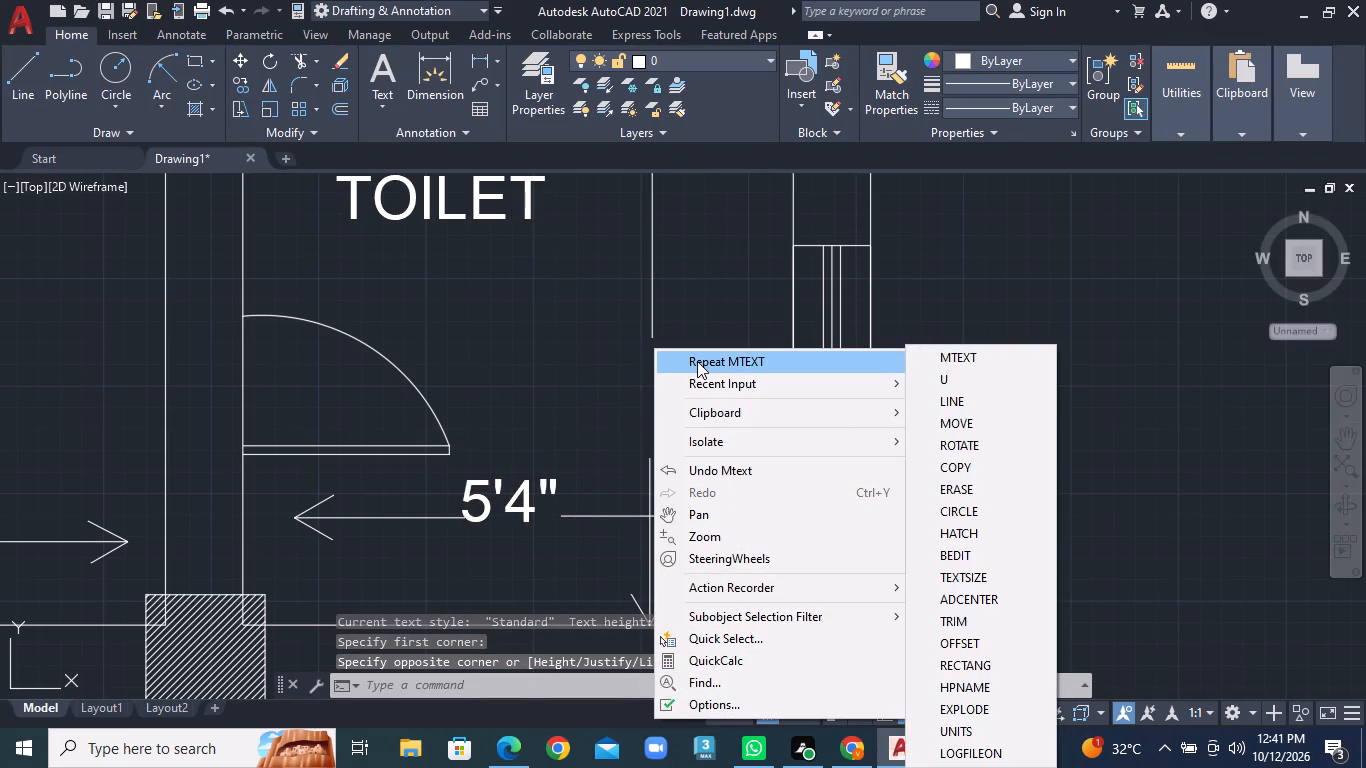
left_click(697, 356)
left_click(603, 355)
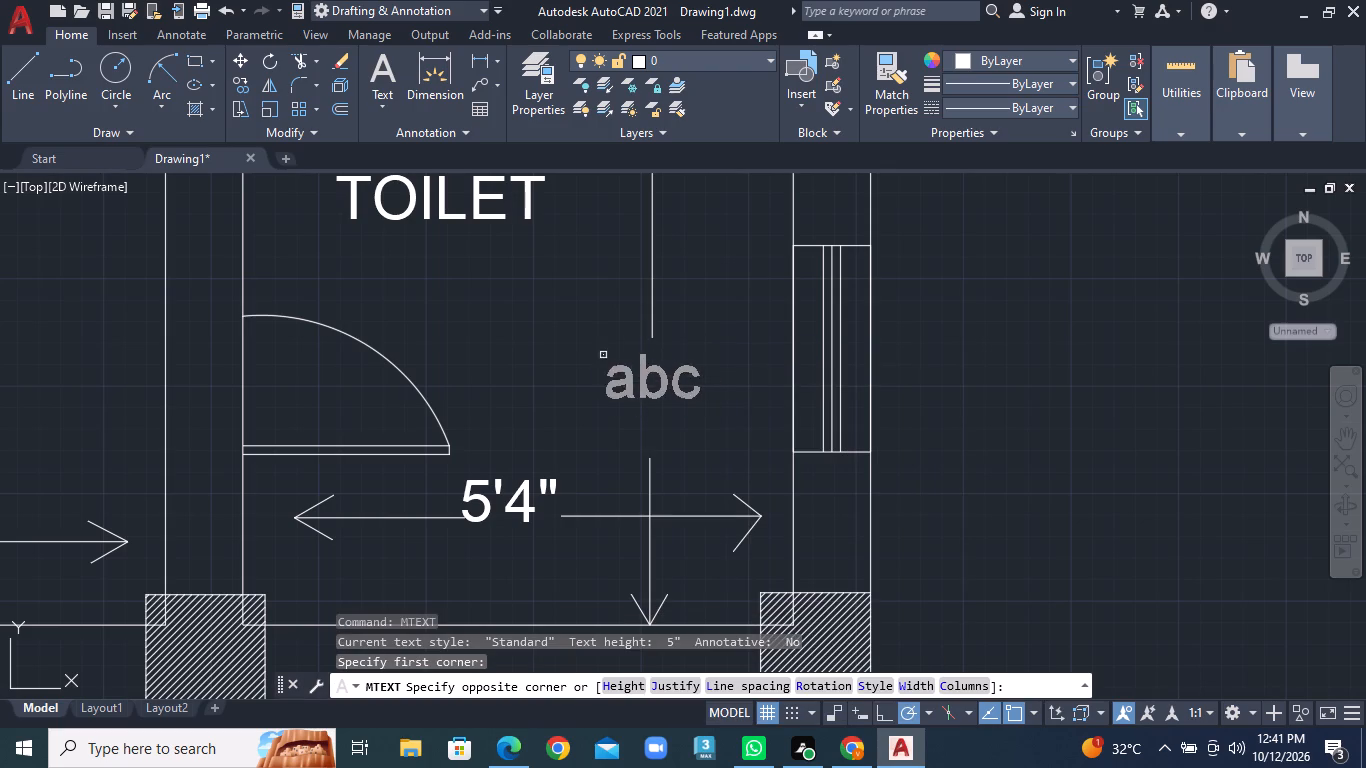
left_click(681, 420)
type("5'6\"")
left_click(546, 411)
Add the multiline text "8'11"" in the gap of the upper toilet's vertical dimension arrow.
middle_click_drag(570, 353, 570, 474)
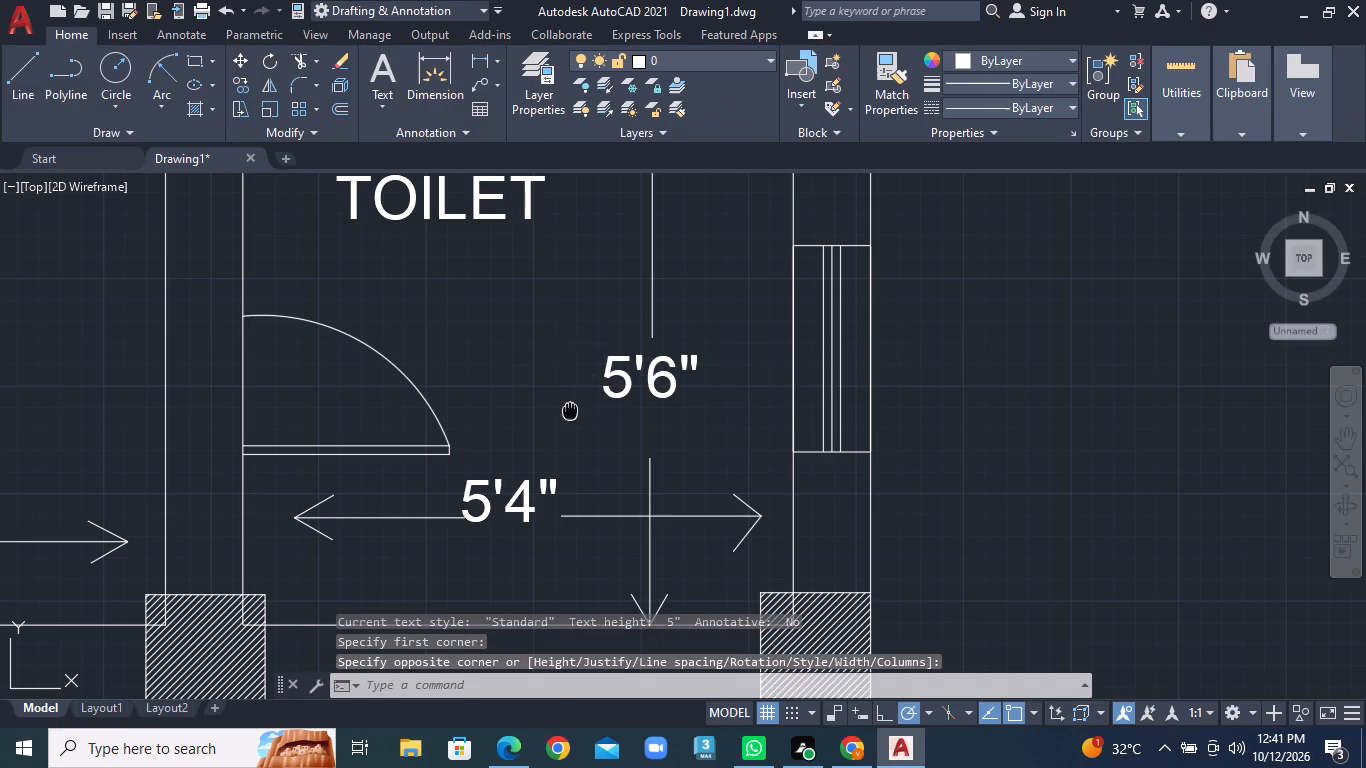
middle_click_drag(570, 474, 574, 554)
scroll(576, 333, "down", 2)
middle_click_drag(587, 268, 562, 504)
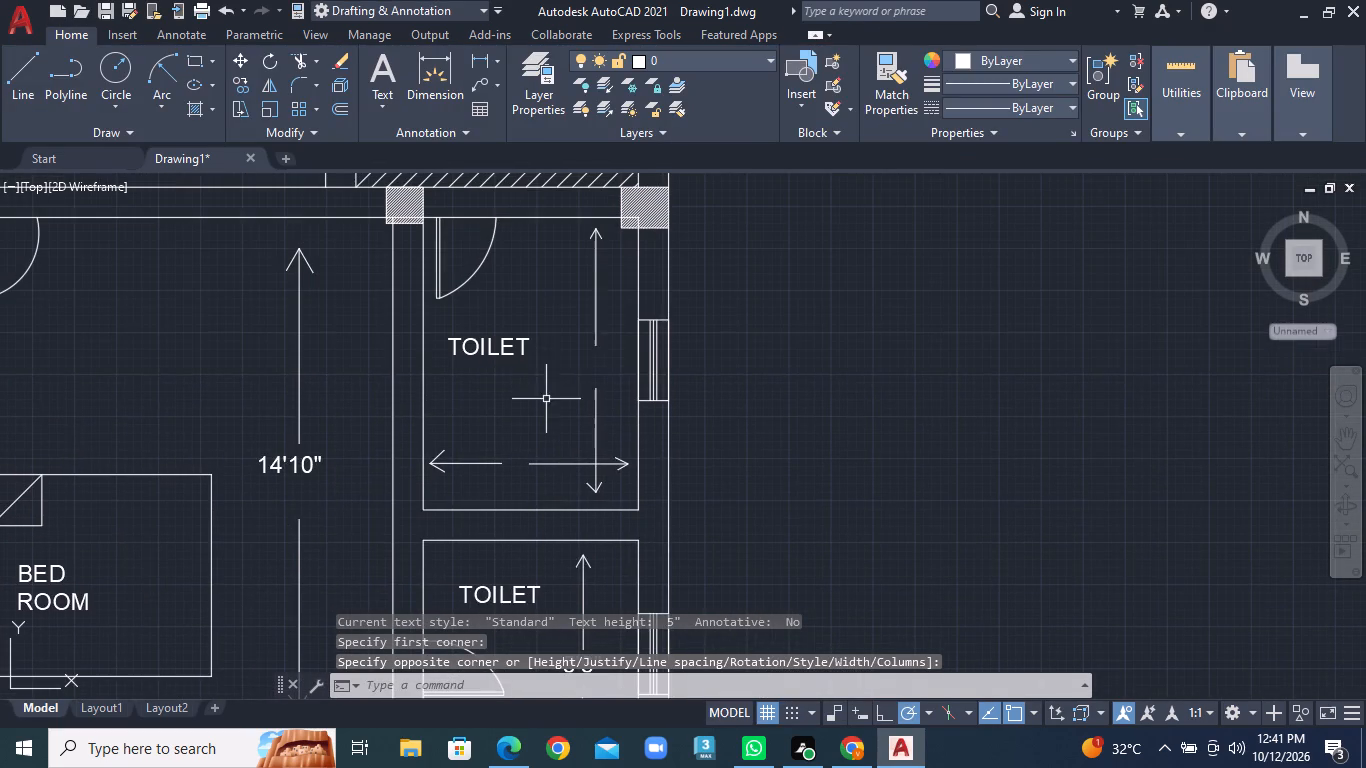
right_click(557, 352)
left_click(588, 360)
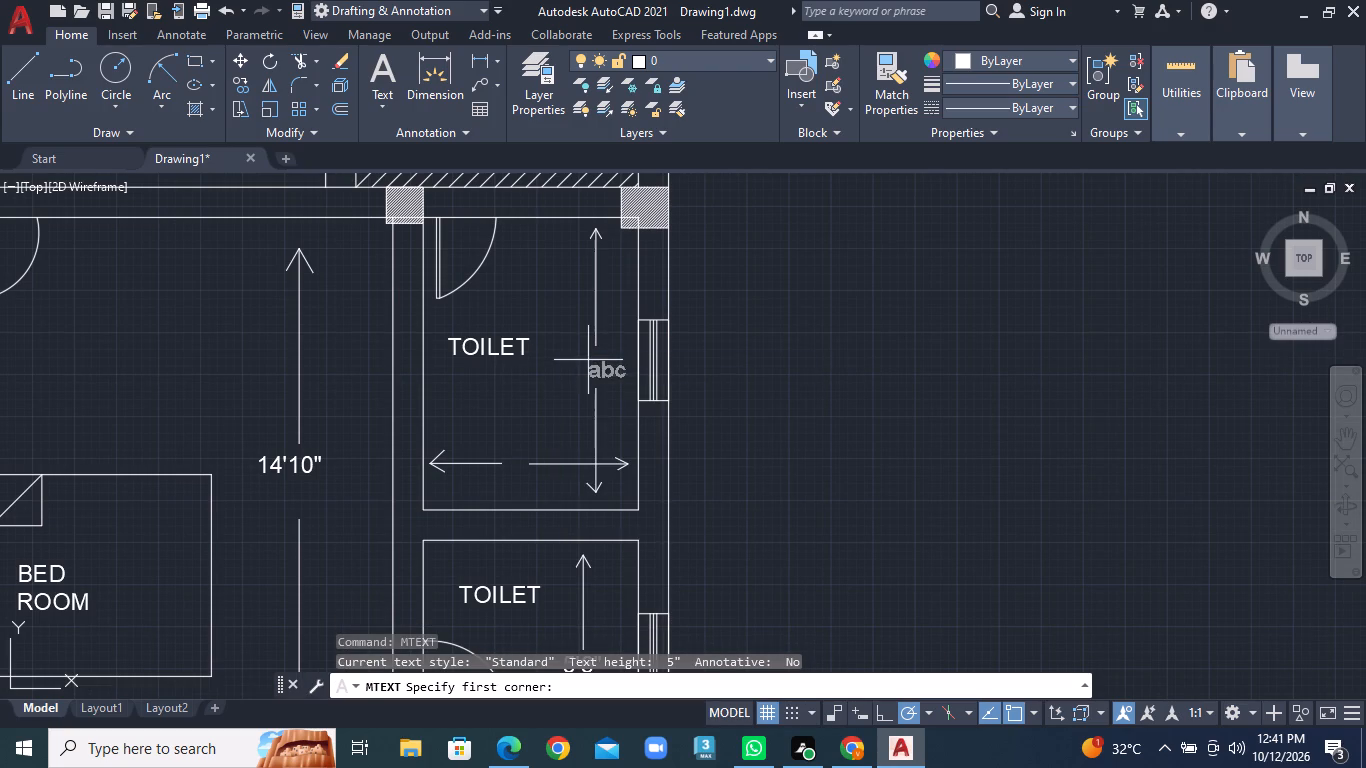
left_click(566, 345)
left_click(651, 386)
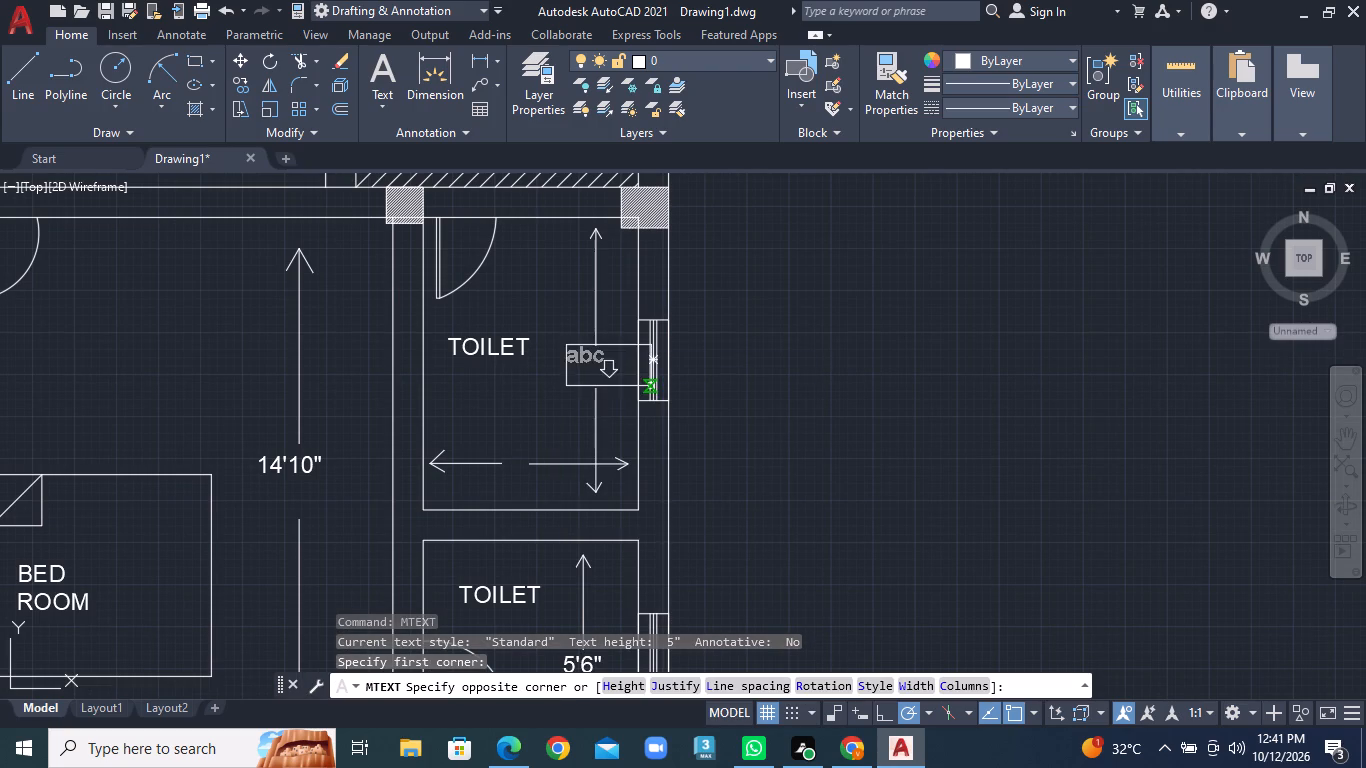
key("8")
type("'1")
type("1\"")
key("Return")
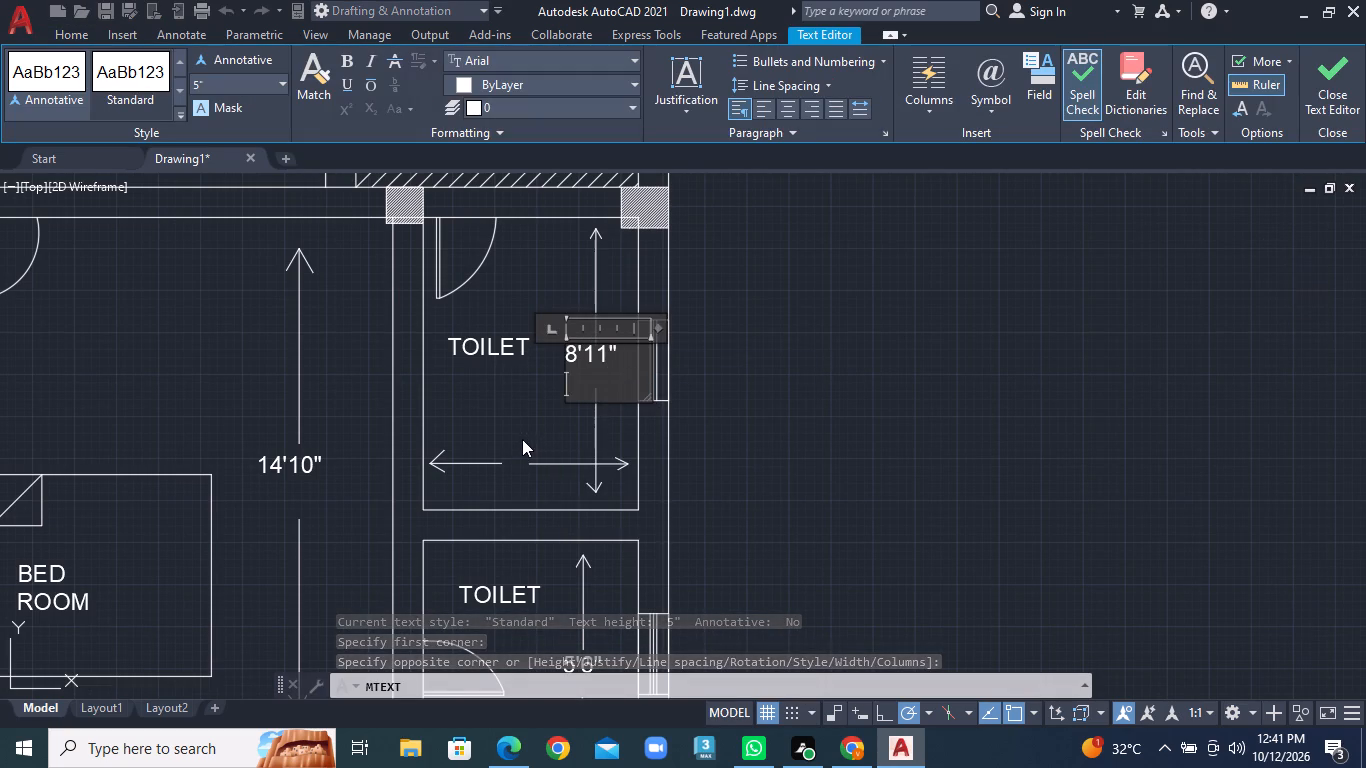
right_click(488, 429)
left_click(485, 429)
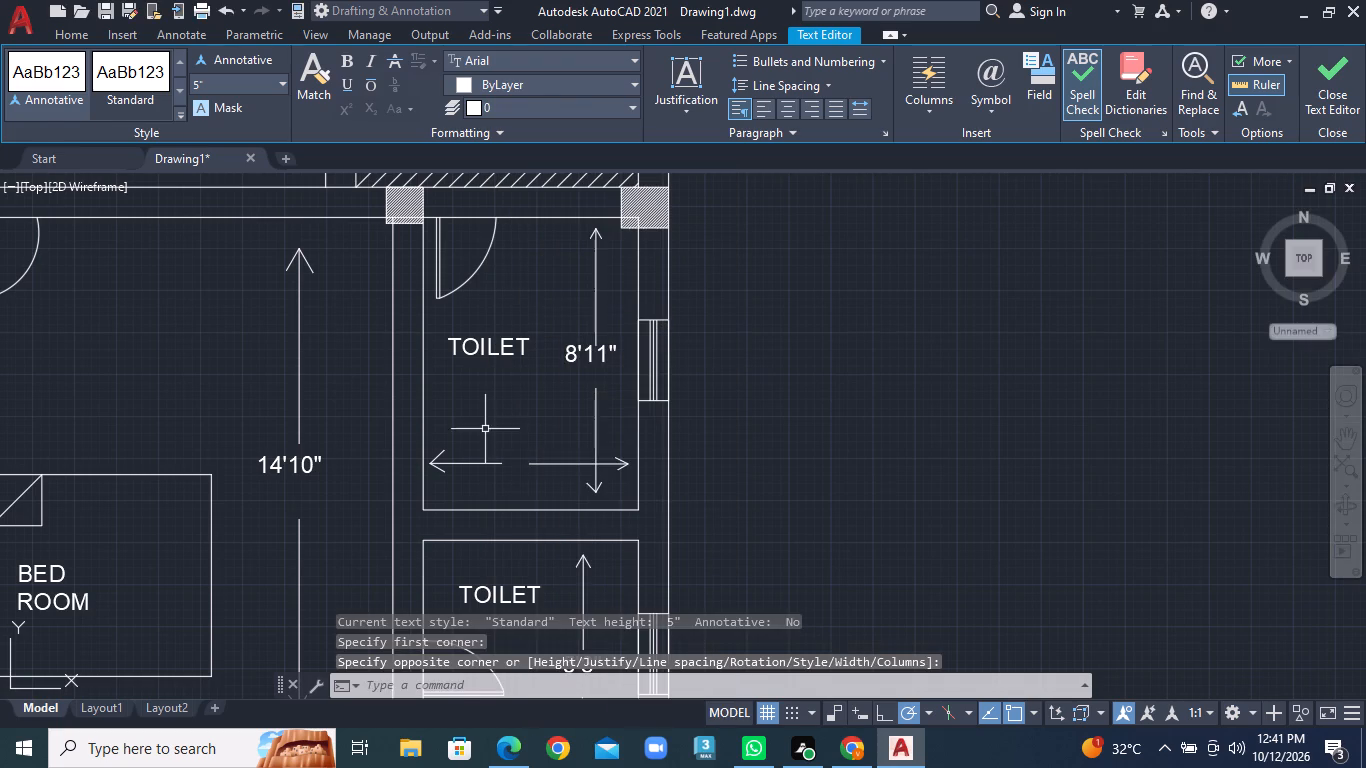
left_click(485, 429)
Add the multiline text "5'4"" just above the gap of the upper toilet's horizontal dimension arrow.
right_click(485, 429)
left_click(575, 66)
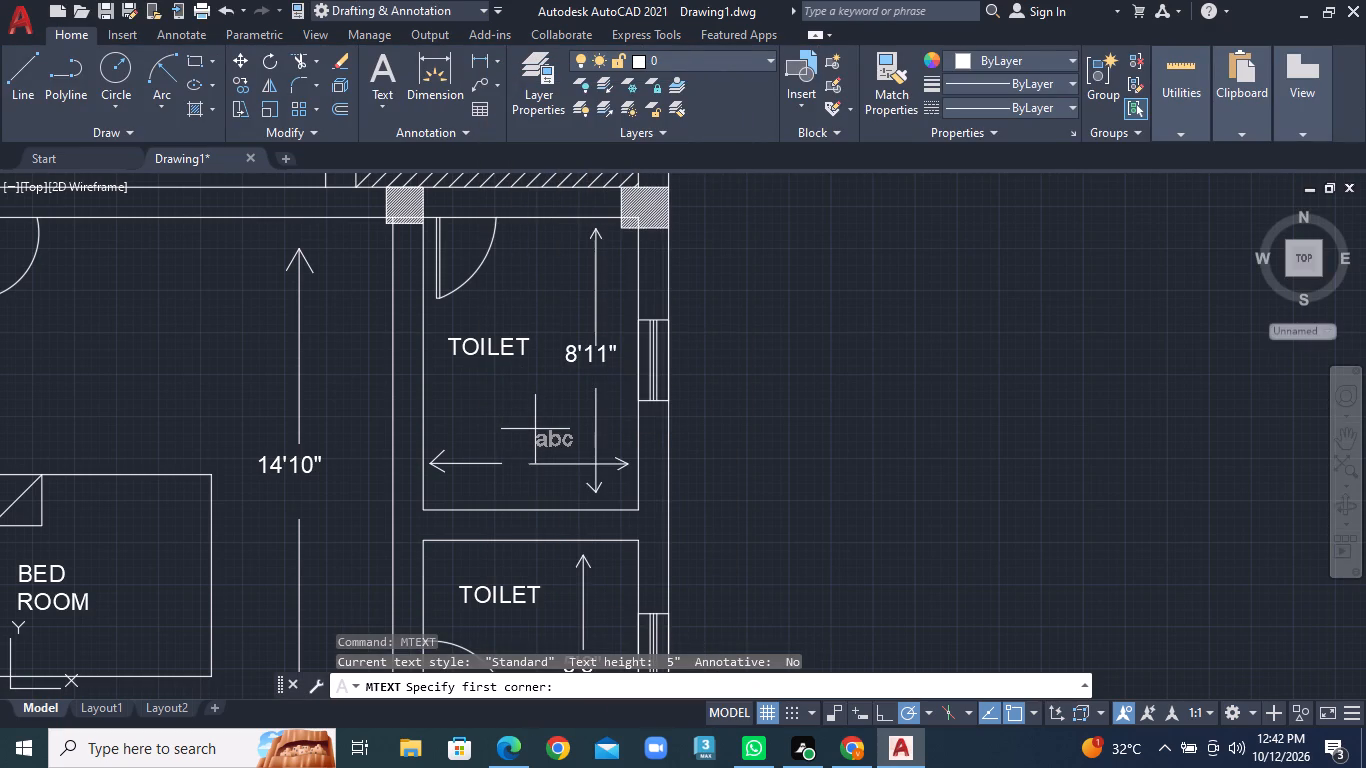
left_click(489, 422)
left_click(561, 457)
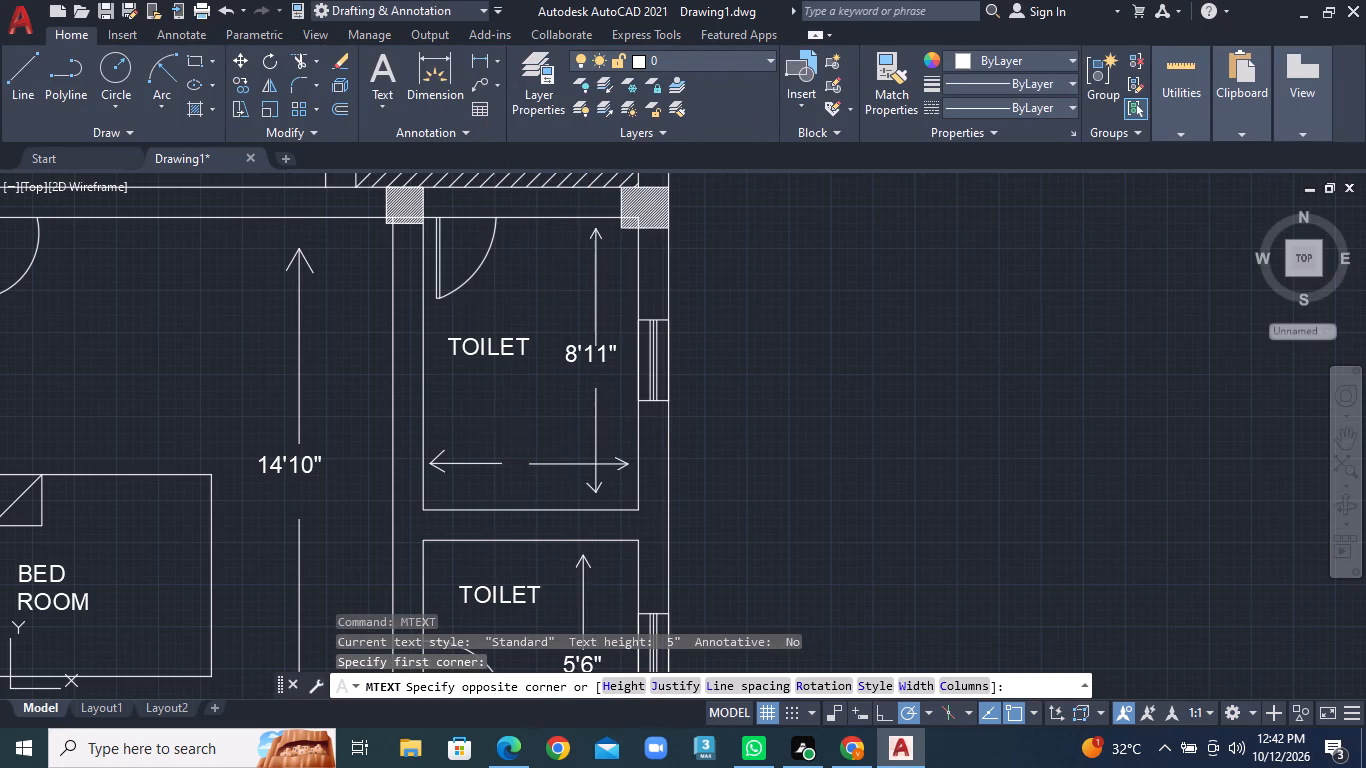
key("5")
type("'4")
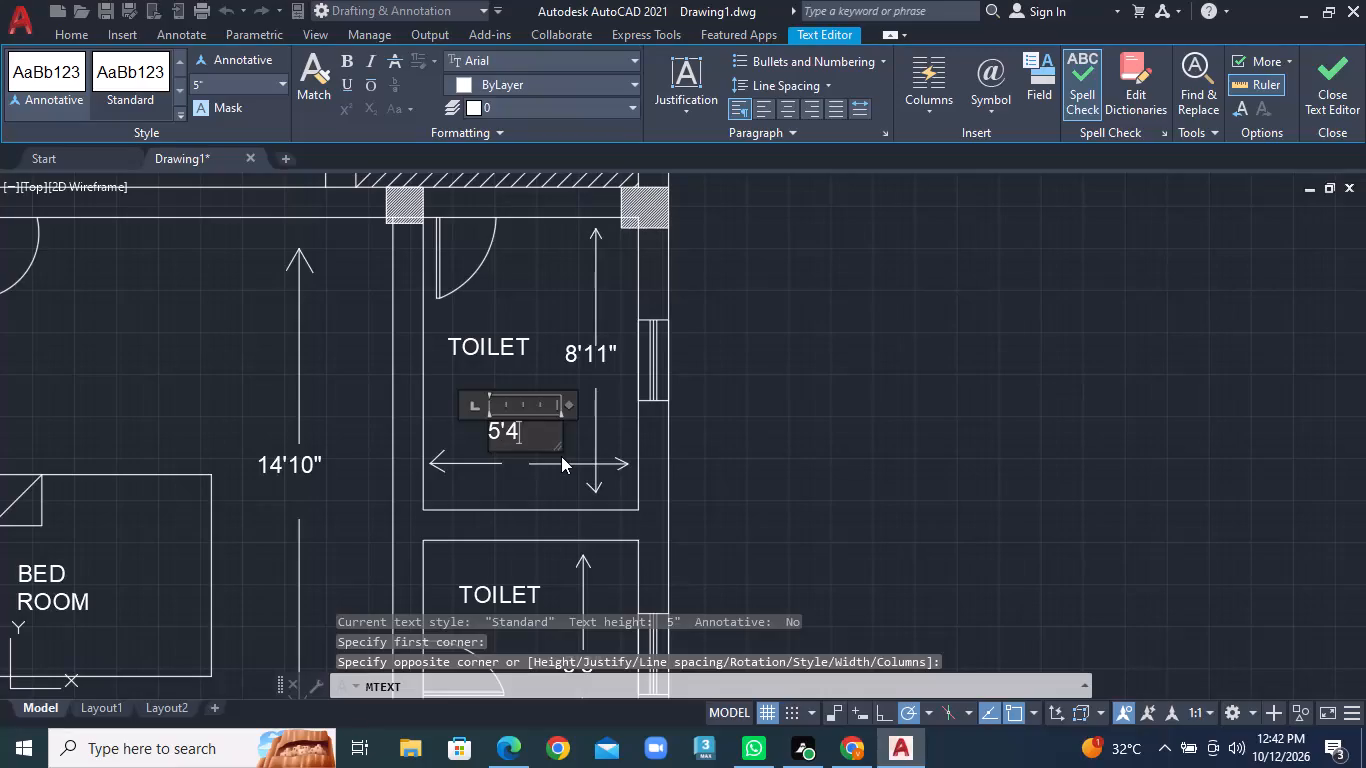
key("shift+quotedbl")
left_click(585, 446)
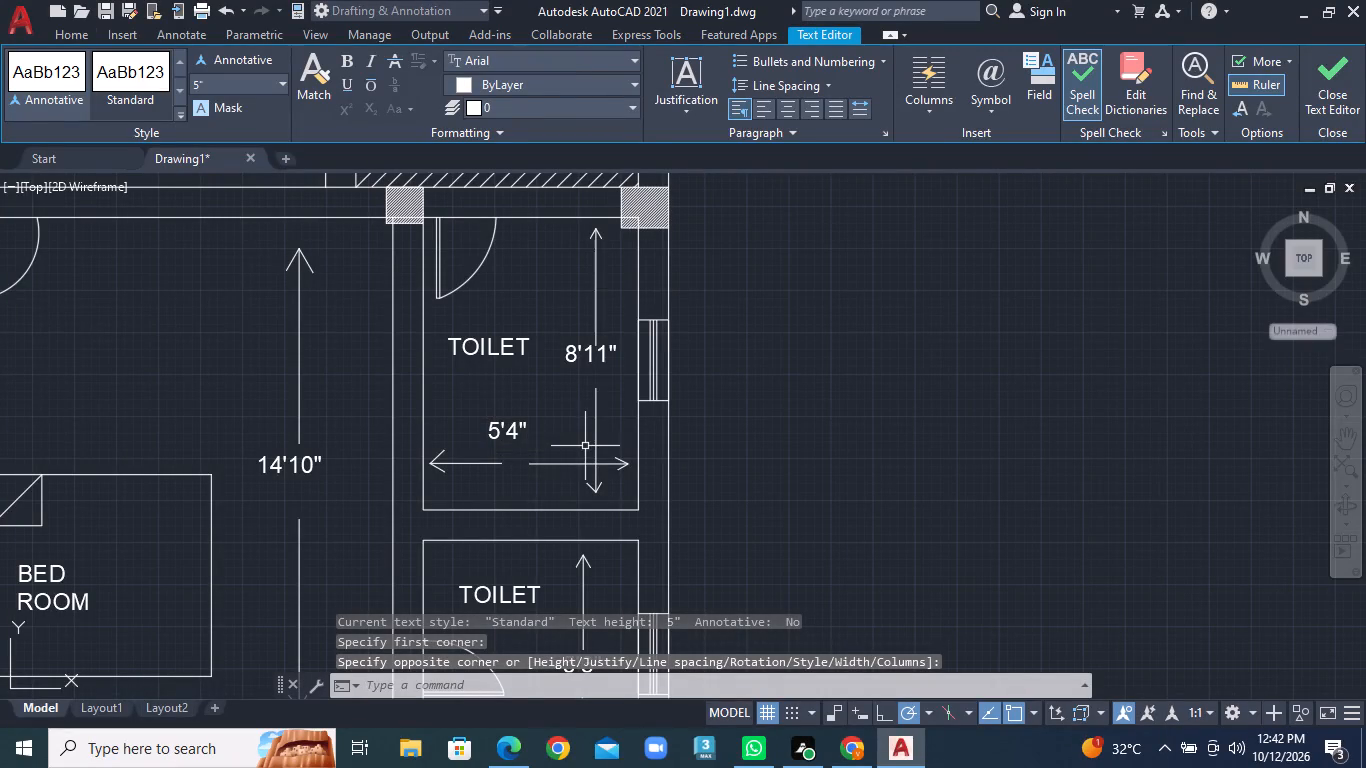
Add the multiline text "8'" in the gap of the kitchen's horizontal dimension arrow.
middle_click_drag(524, 329, 513, 451)
middle_click_drag(512, 455, 511, 568)
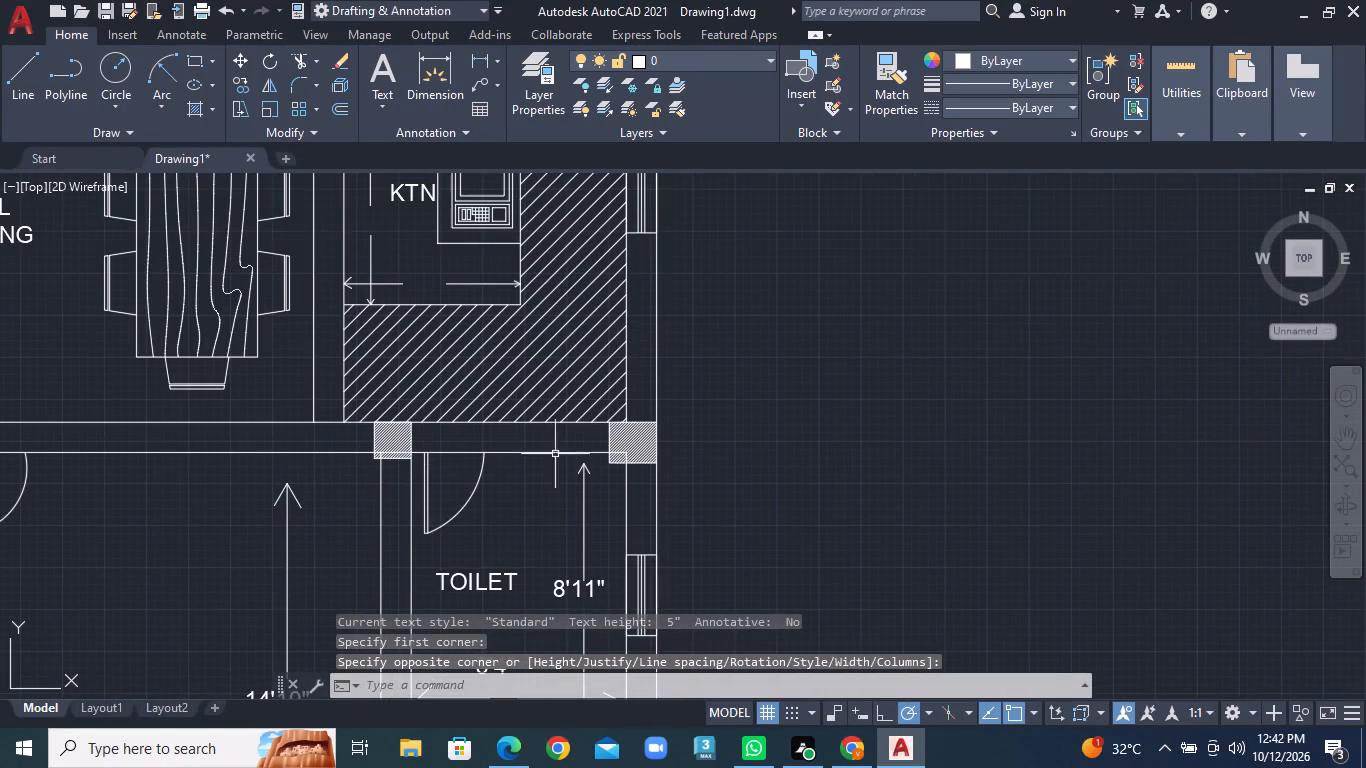
scroll(476, 246, "up", 2)
right_click(354, 316)
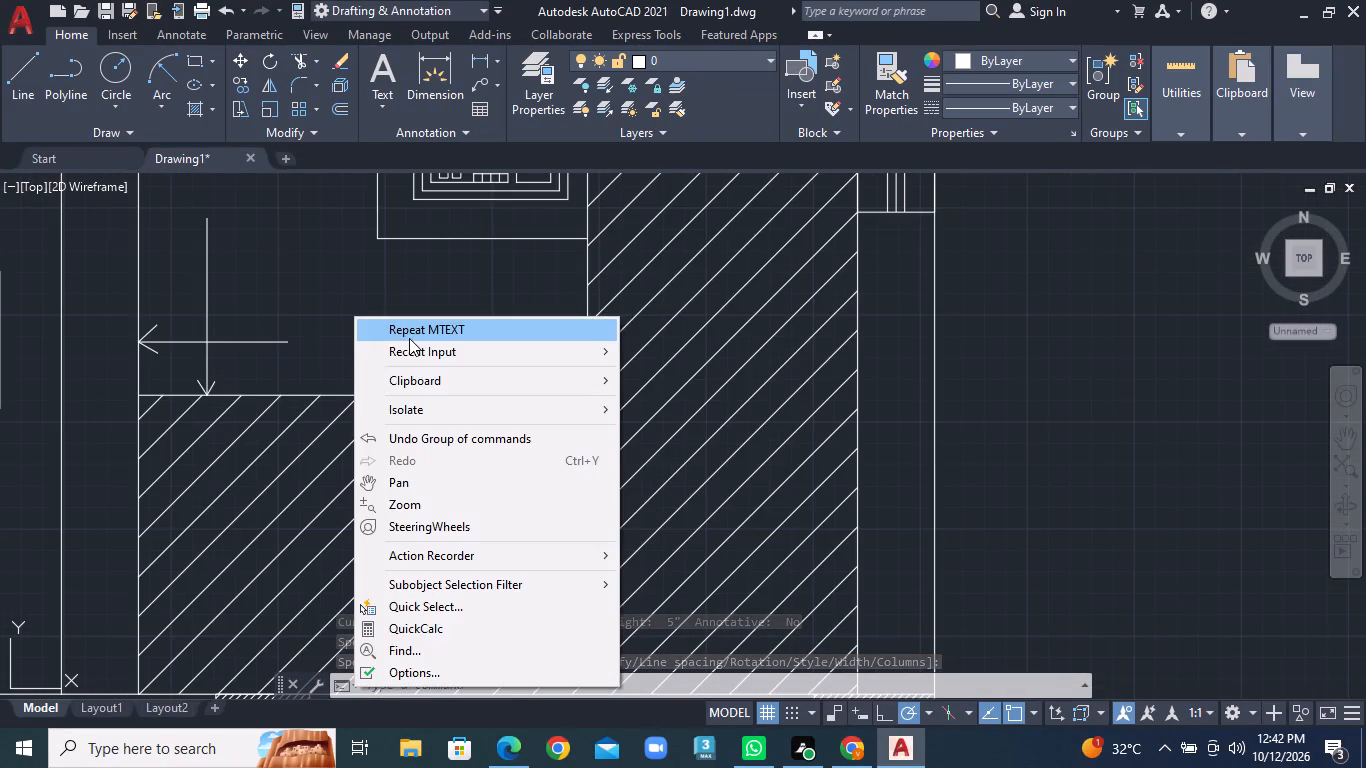
left_click(409, 338)
left_click(306, 300)
left_click(380, 369)
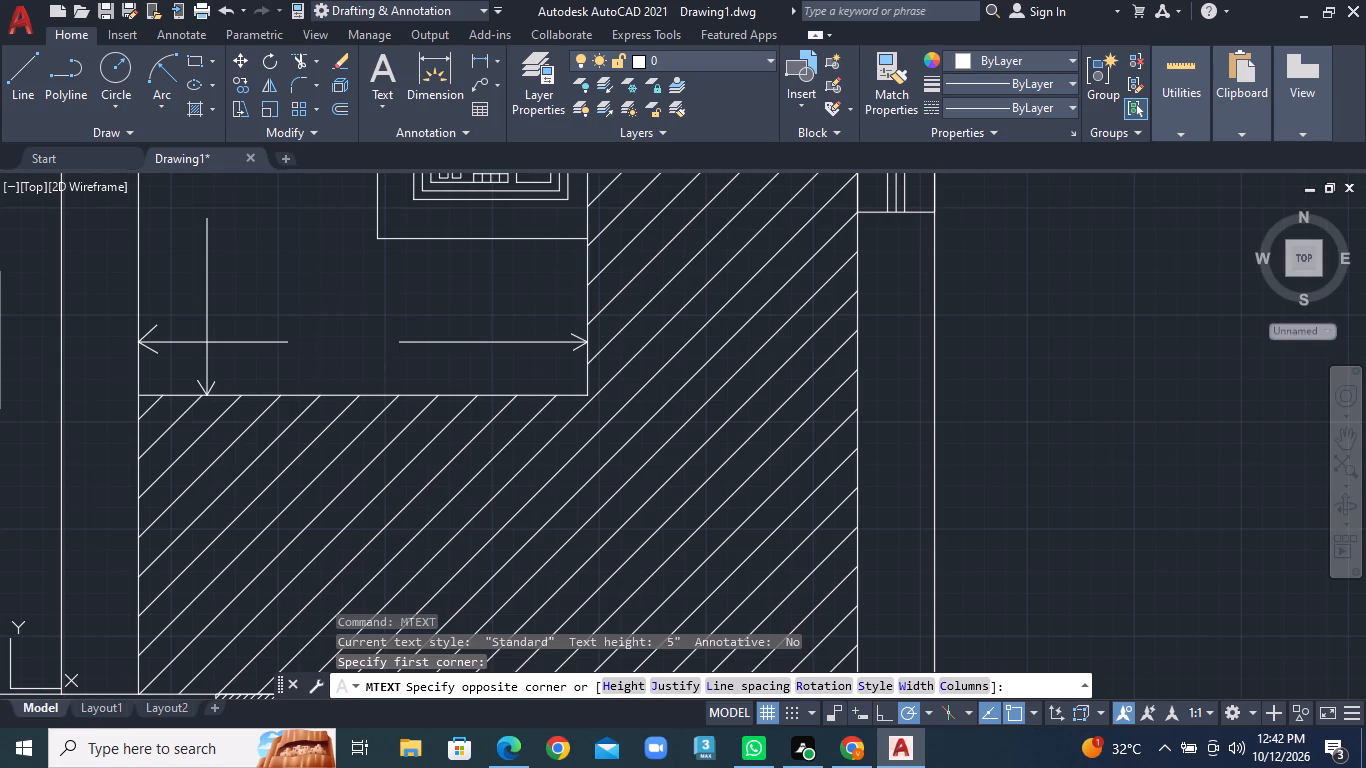
type("8'")
key("Return")
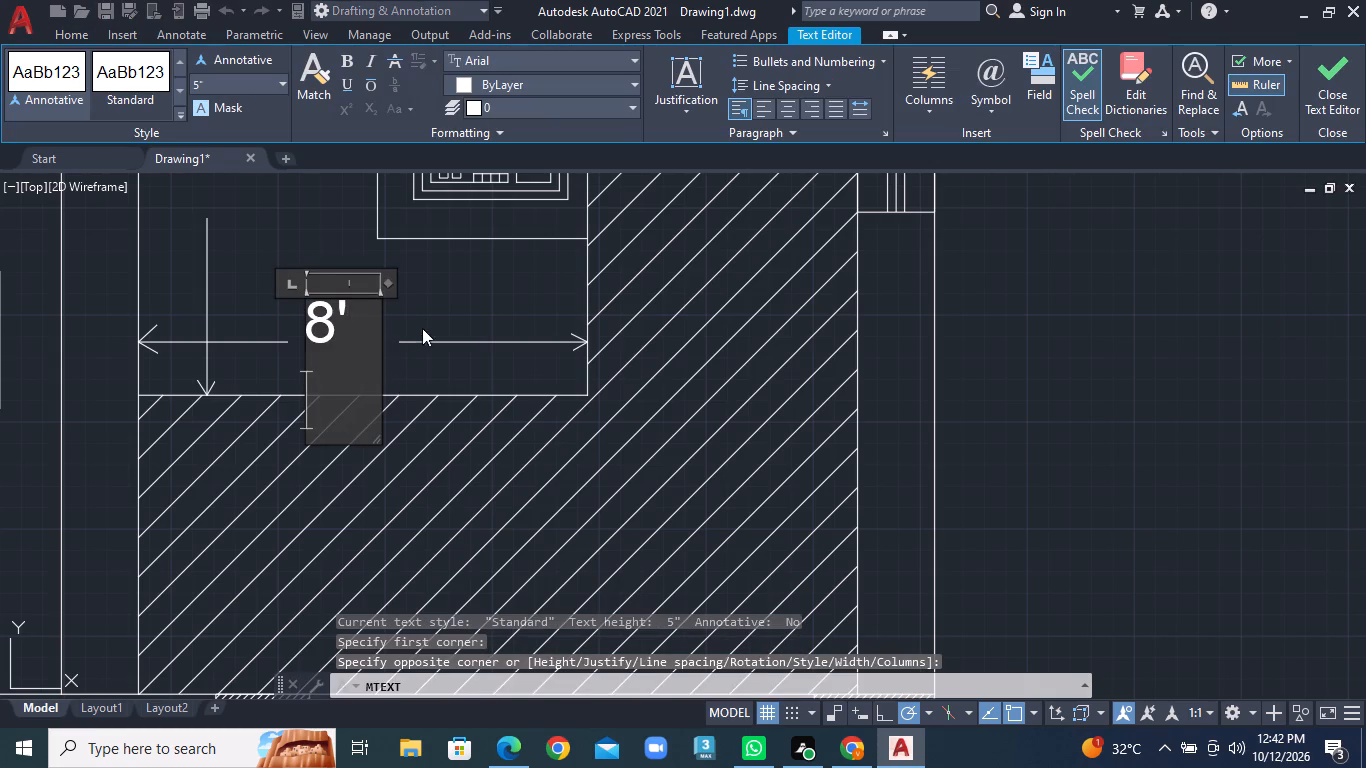
left_click(425, 319)
scroll(413, 319, "down", 4)
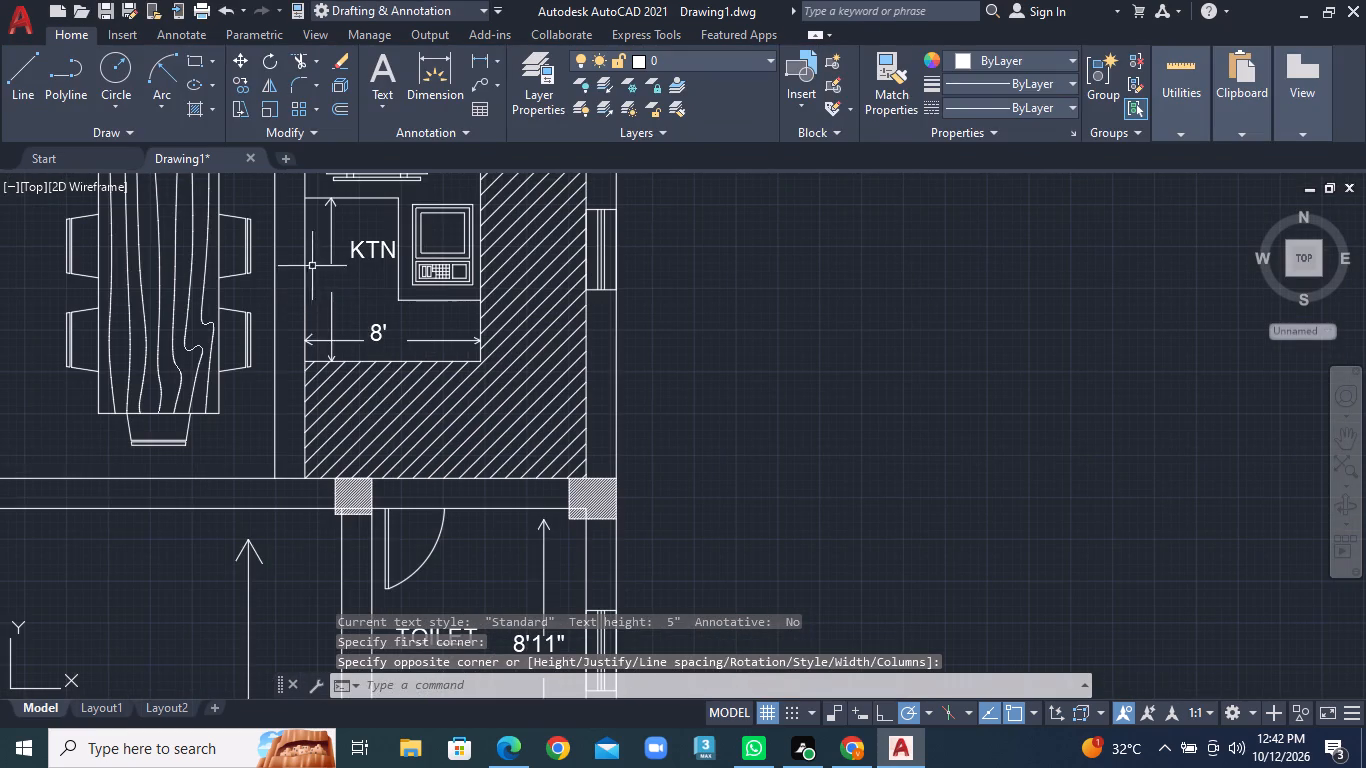
Add the multiline text "7'1"" in the gap of the kitchen's vertical dimension arrow.
scroll(332, 253, "up", 2)
right_click(288, 286)
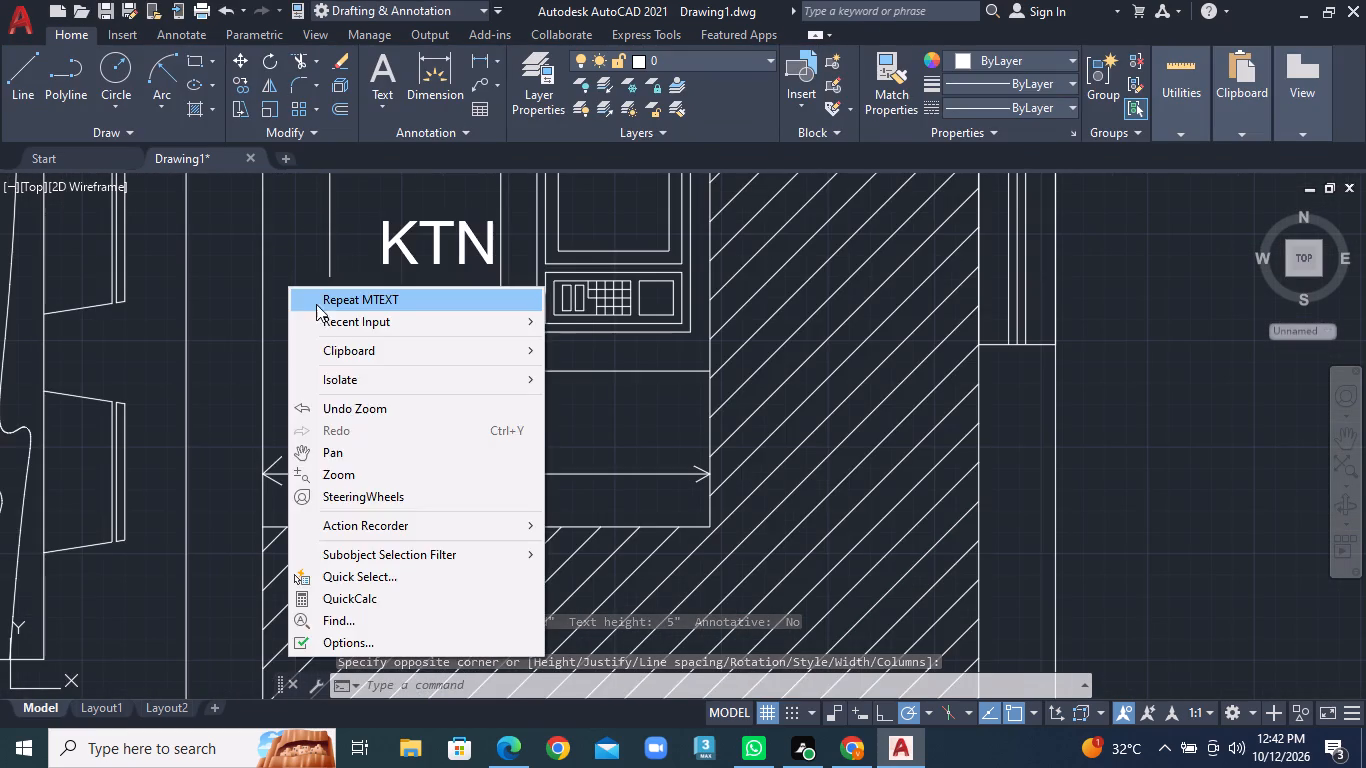
left_click(327, 307)
left_click(293, 293)
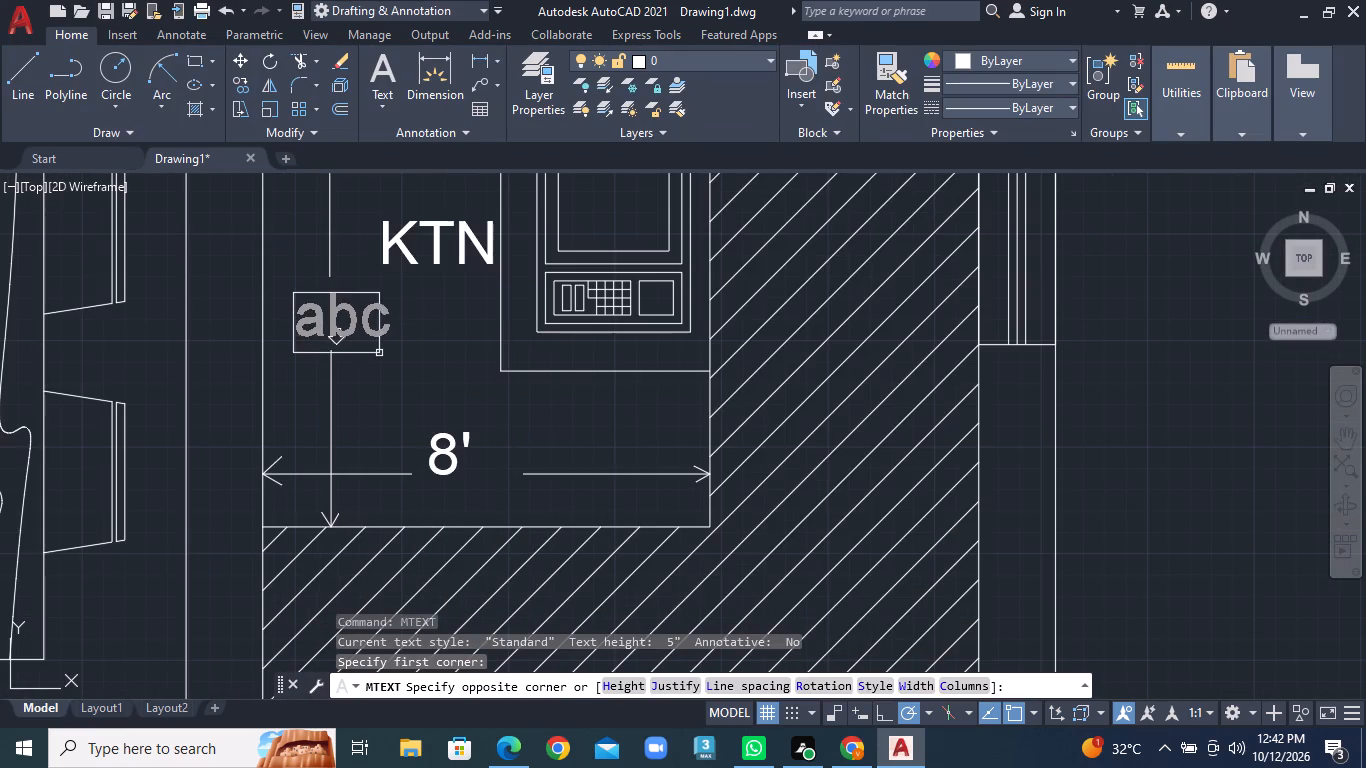
left_click(380, 353)
type("7'1\"")
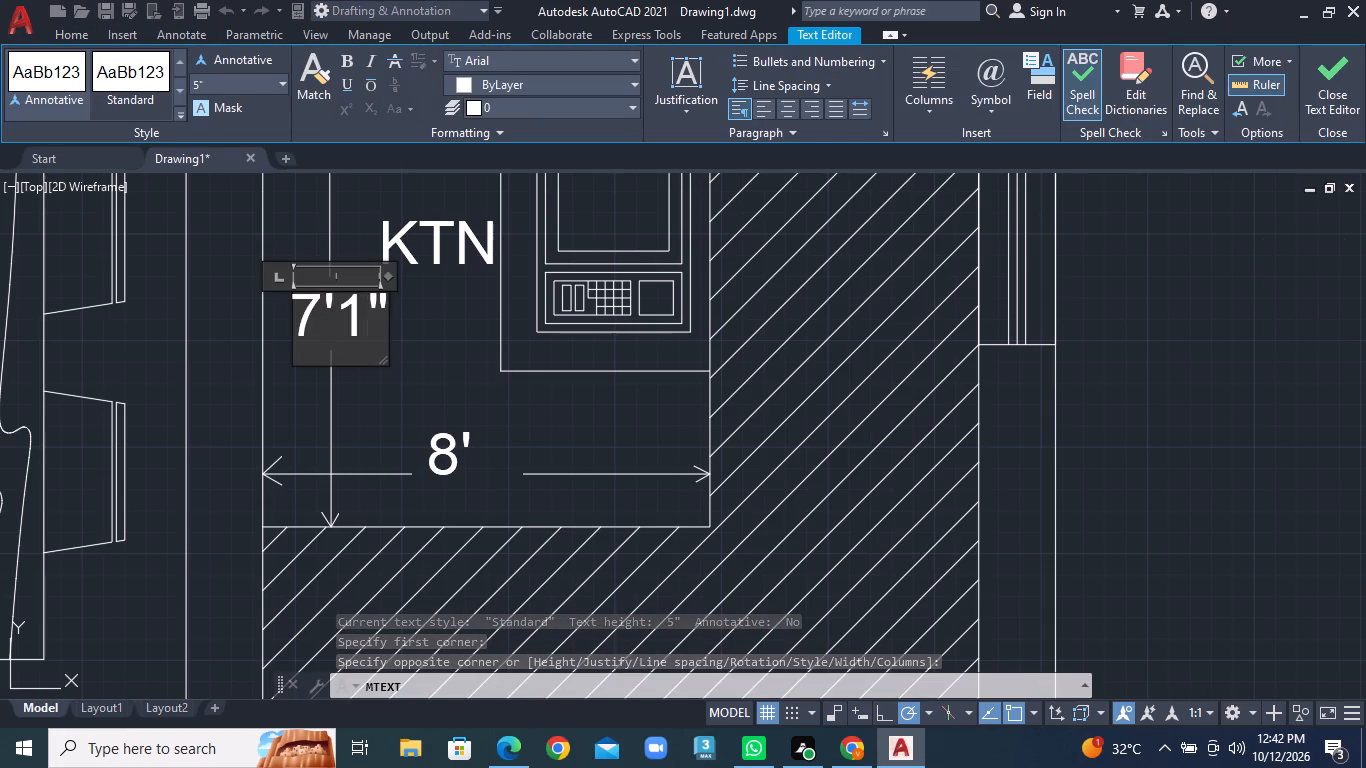
left_click(429, 391)
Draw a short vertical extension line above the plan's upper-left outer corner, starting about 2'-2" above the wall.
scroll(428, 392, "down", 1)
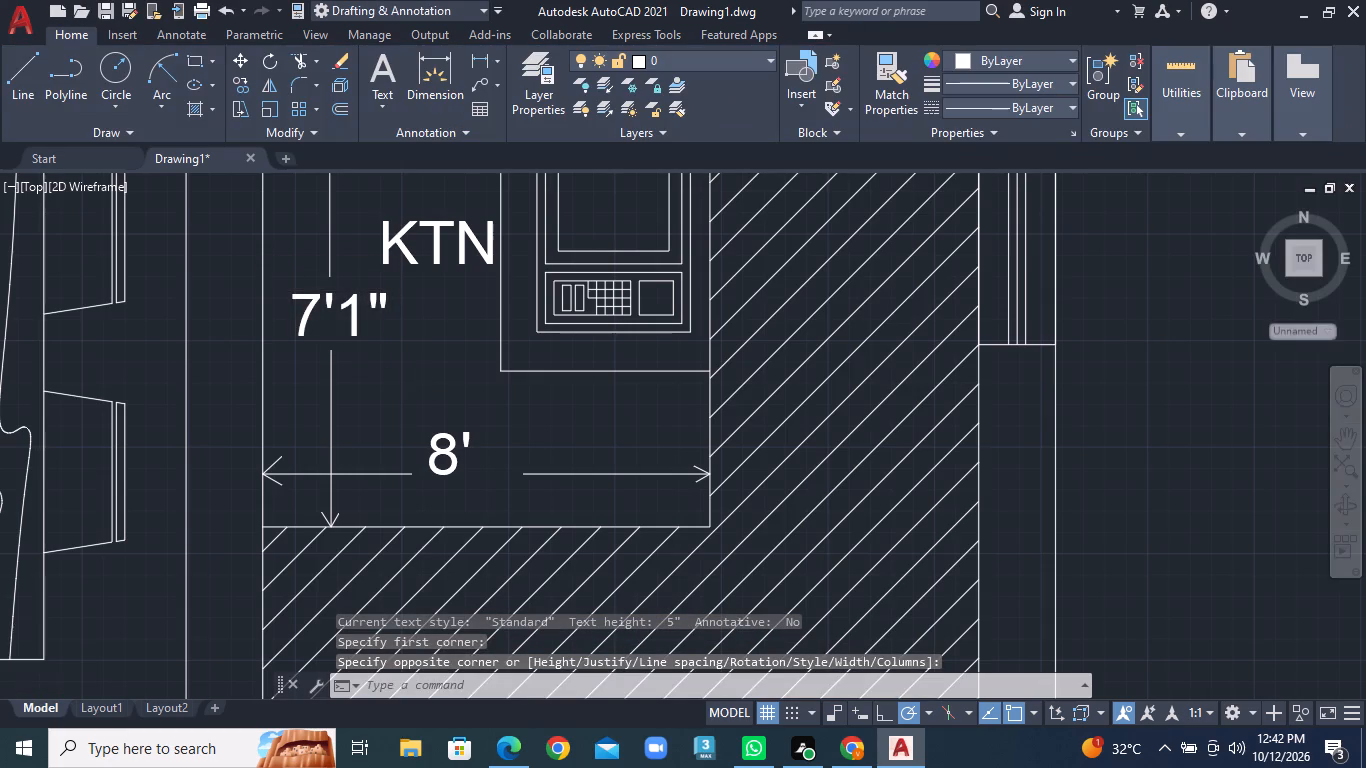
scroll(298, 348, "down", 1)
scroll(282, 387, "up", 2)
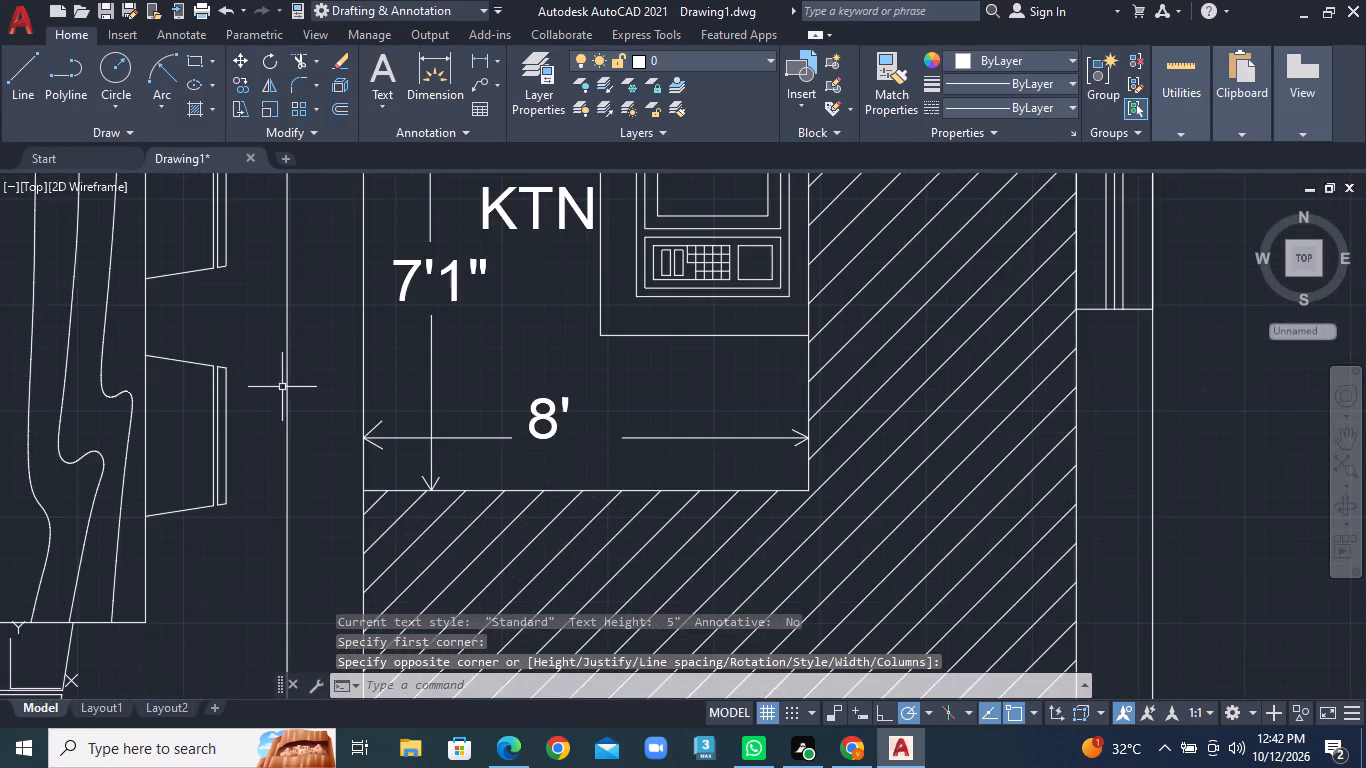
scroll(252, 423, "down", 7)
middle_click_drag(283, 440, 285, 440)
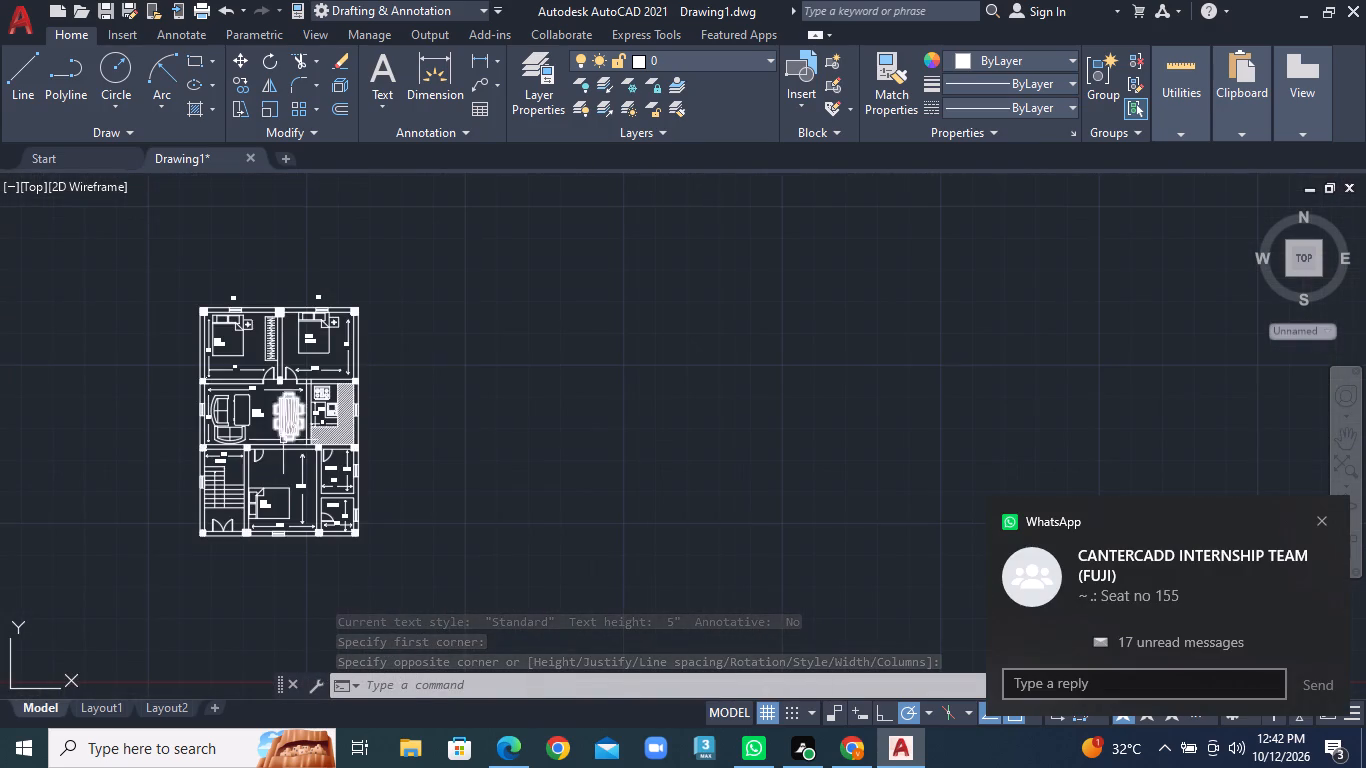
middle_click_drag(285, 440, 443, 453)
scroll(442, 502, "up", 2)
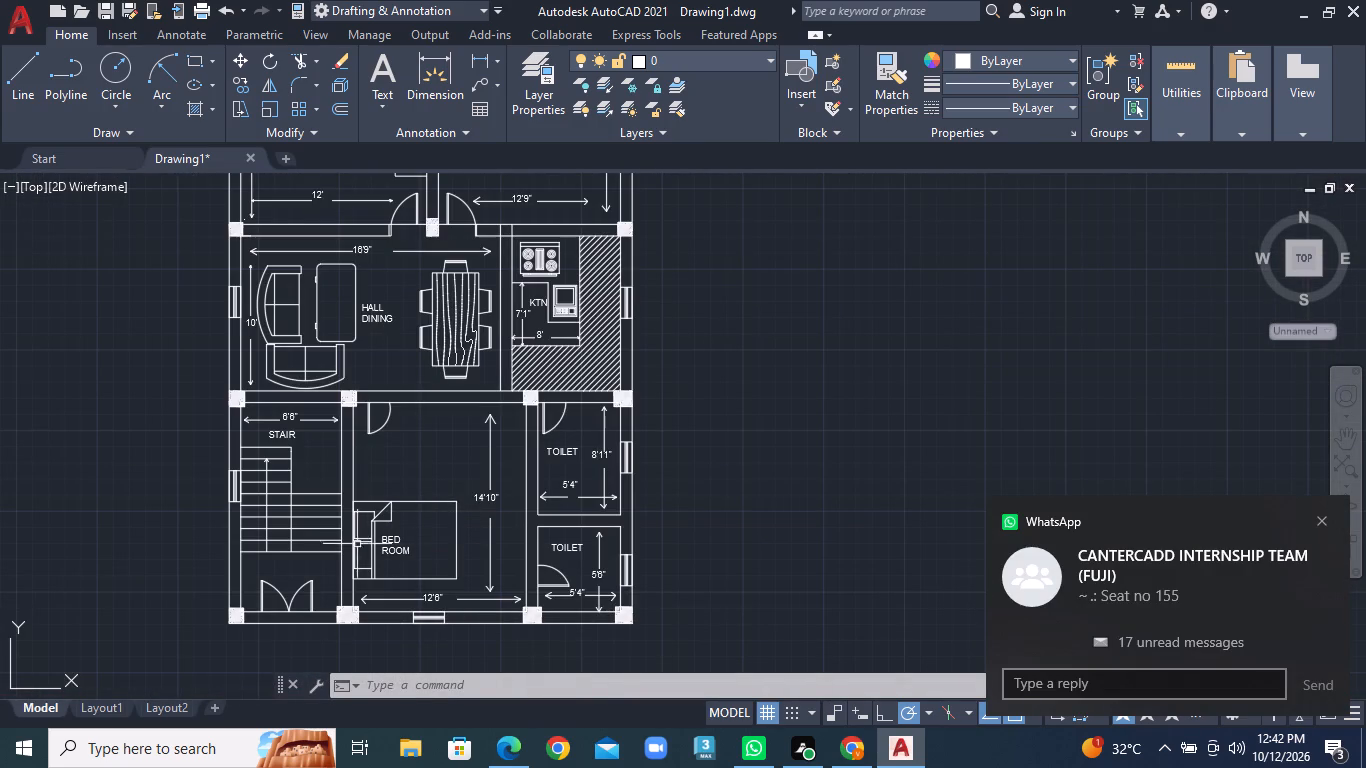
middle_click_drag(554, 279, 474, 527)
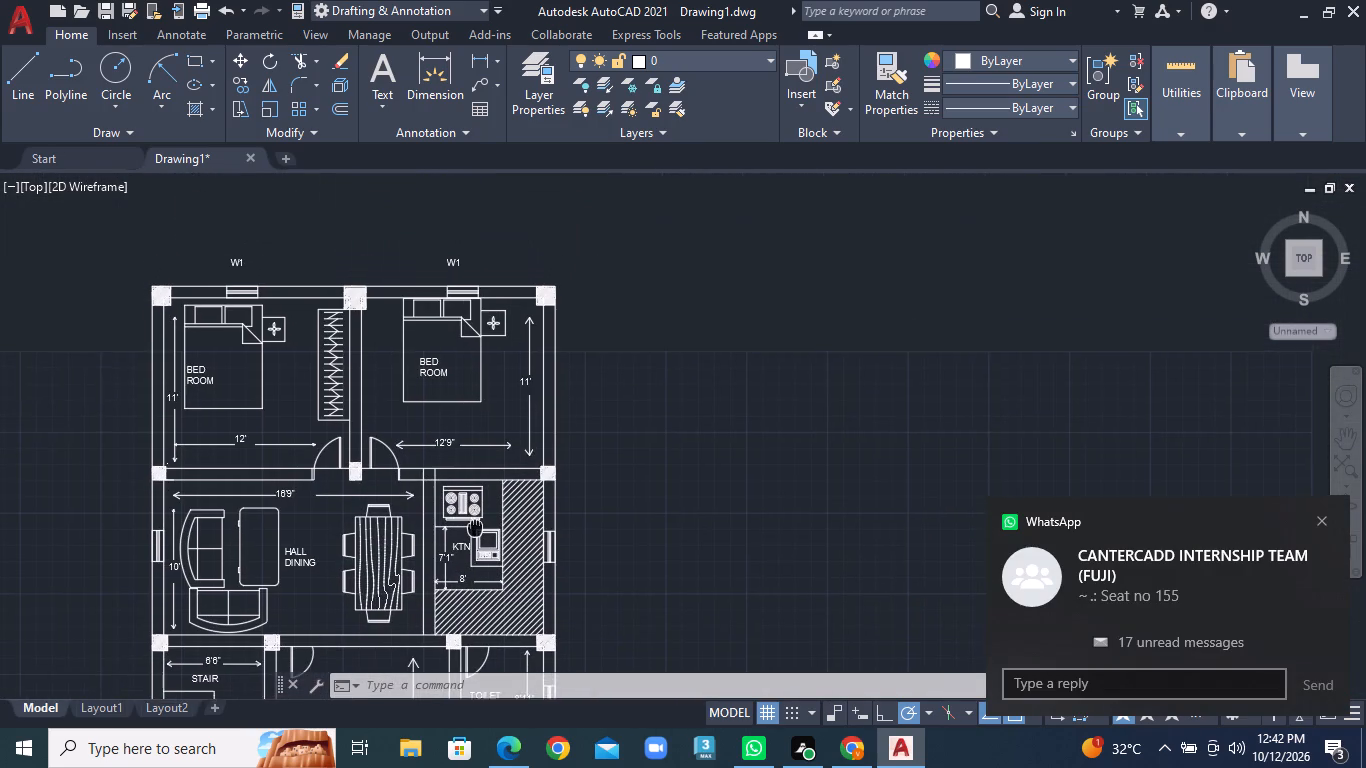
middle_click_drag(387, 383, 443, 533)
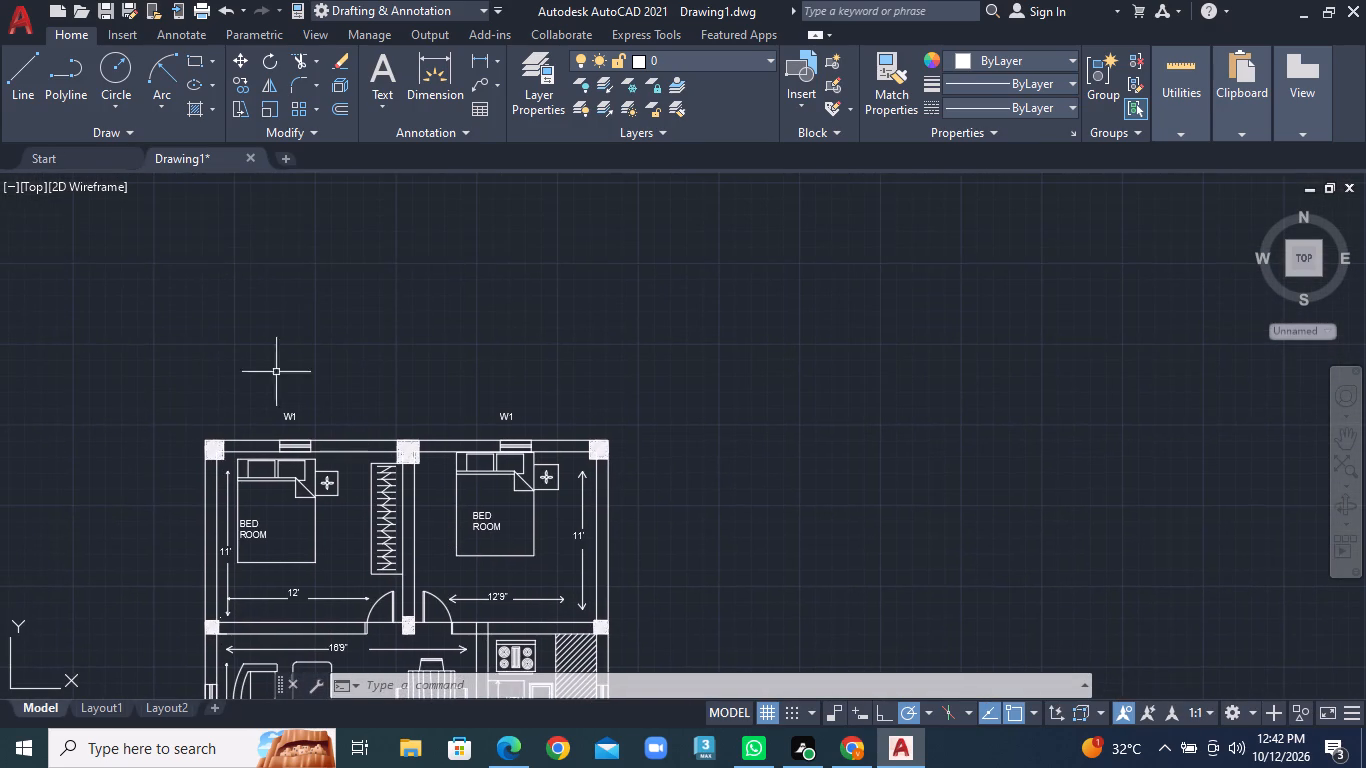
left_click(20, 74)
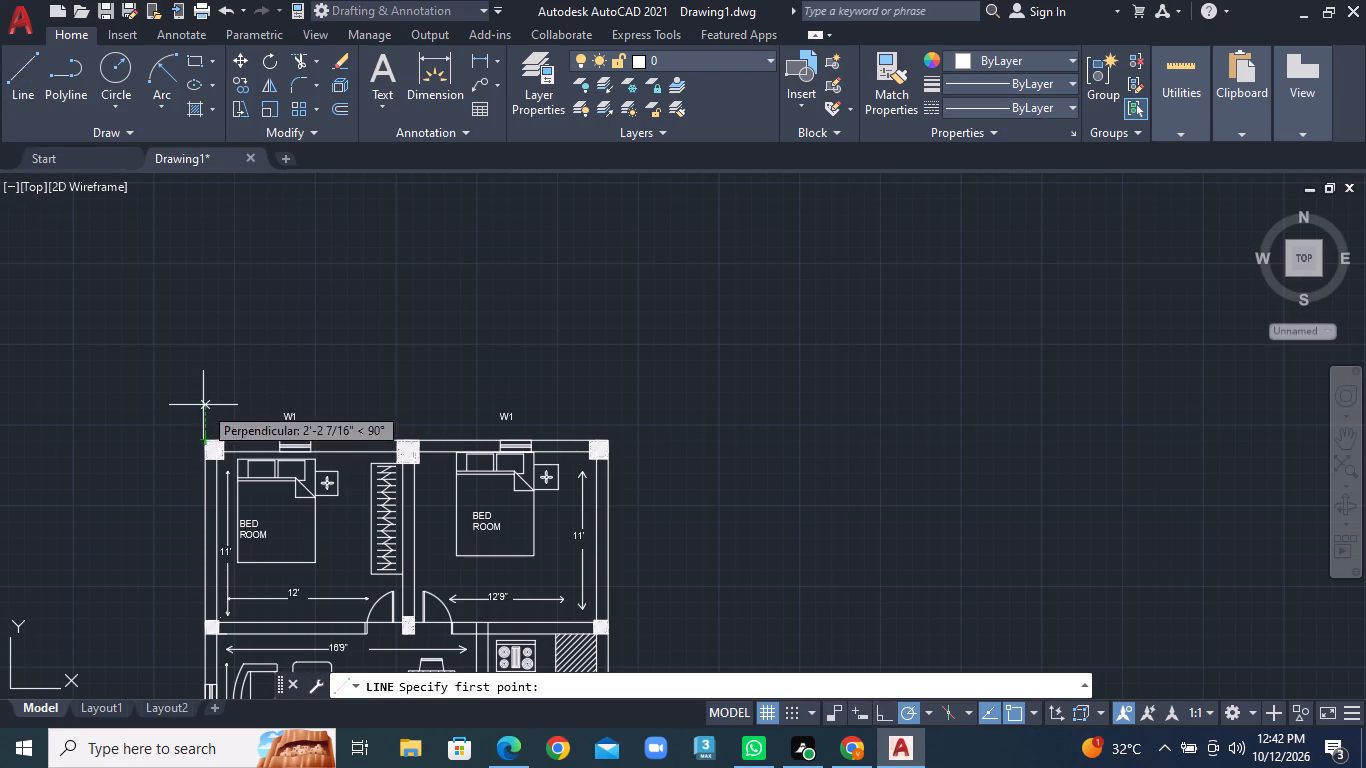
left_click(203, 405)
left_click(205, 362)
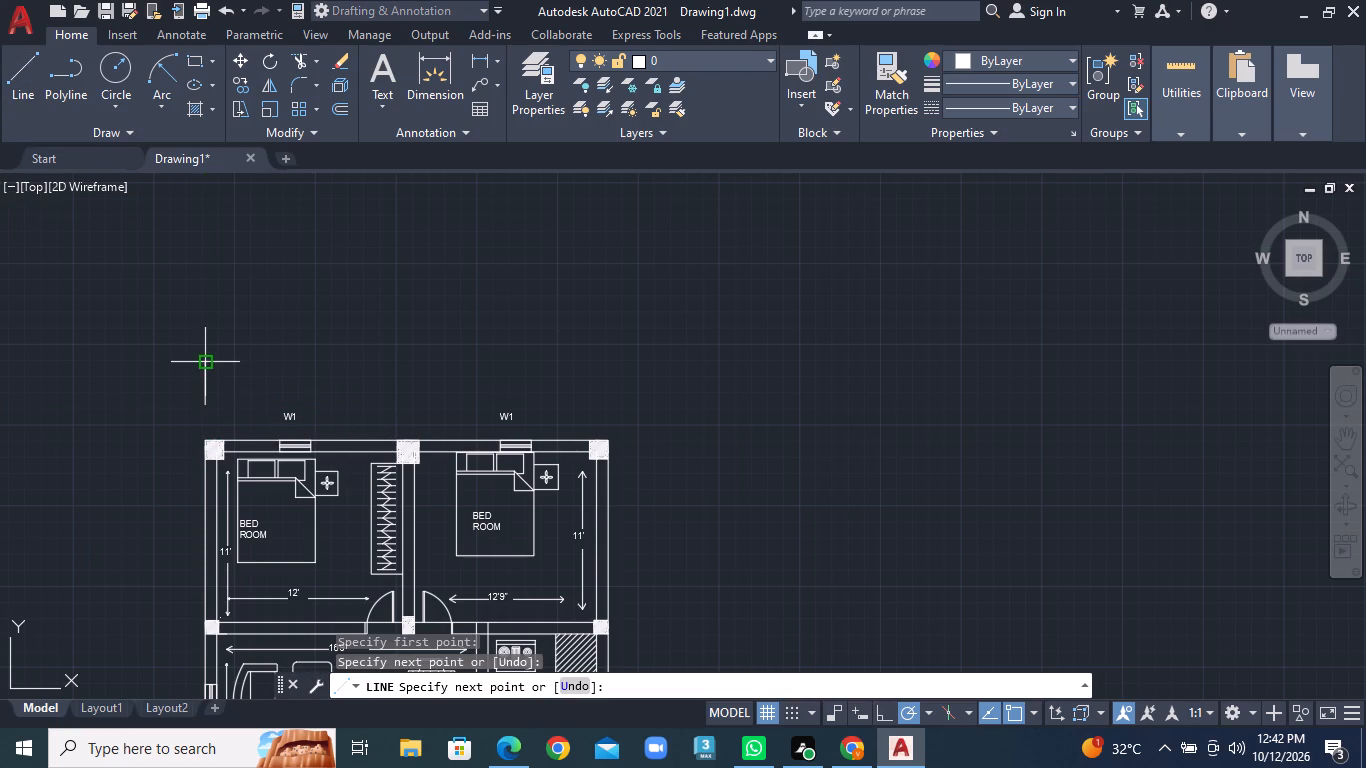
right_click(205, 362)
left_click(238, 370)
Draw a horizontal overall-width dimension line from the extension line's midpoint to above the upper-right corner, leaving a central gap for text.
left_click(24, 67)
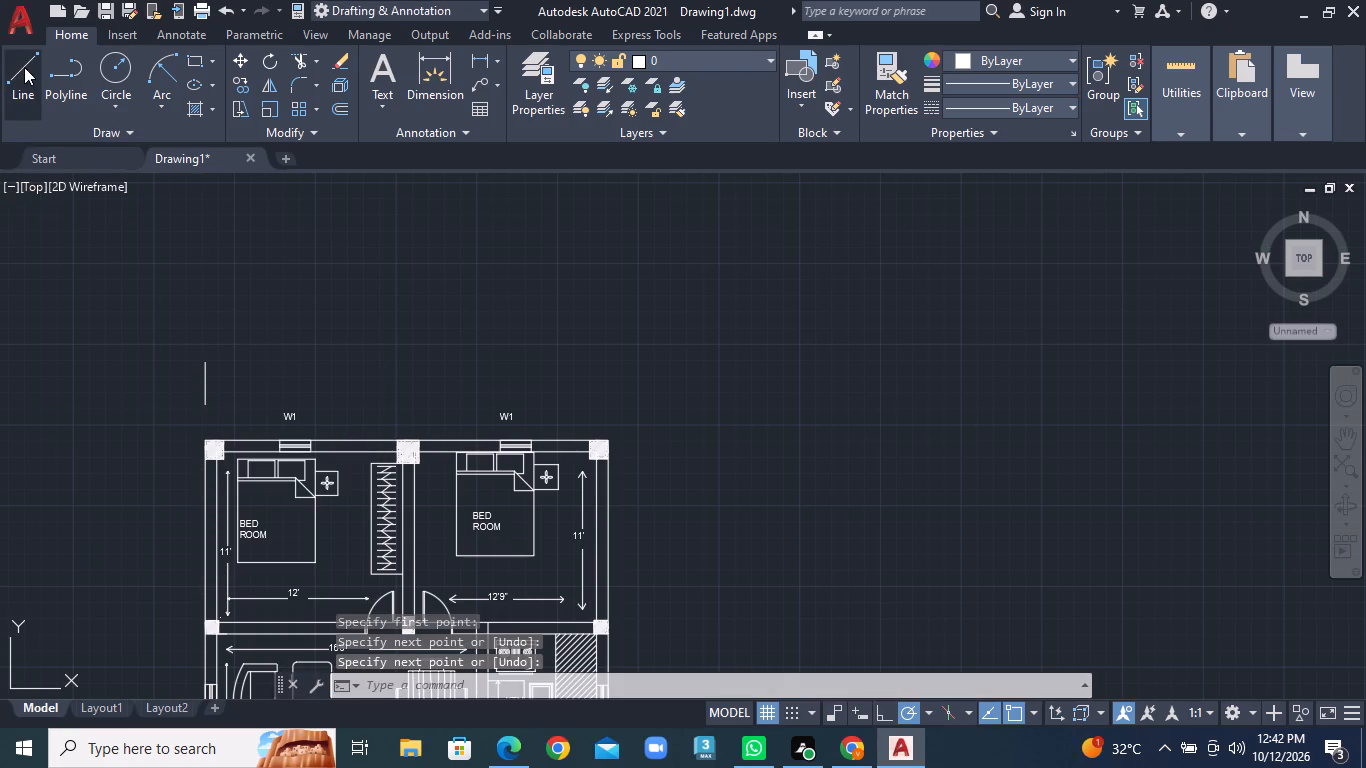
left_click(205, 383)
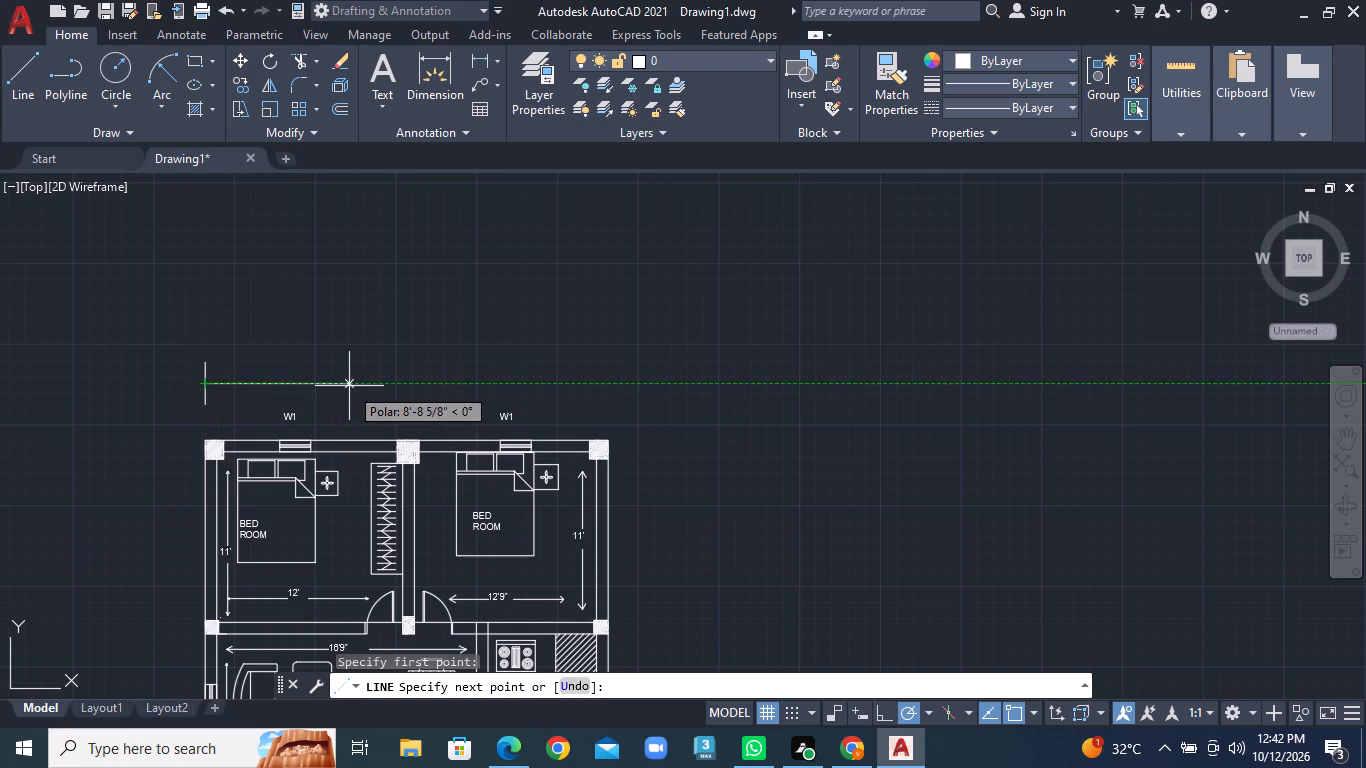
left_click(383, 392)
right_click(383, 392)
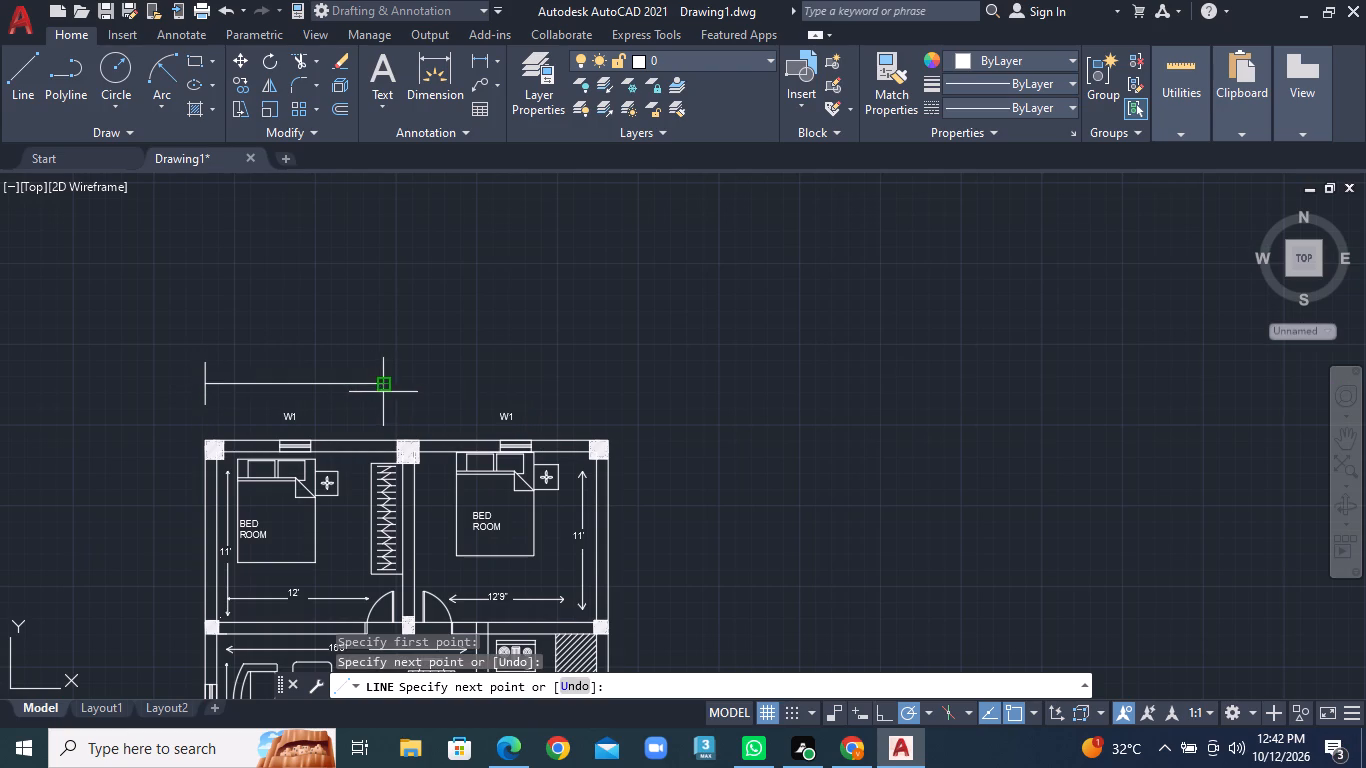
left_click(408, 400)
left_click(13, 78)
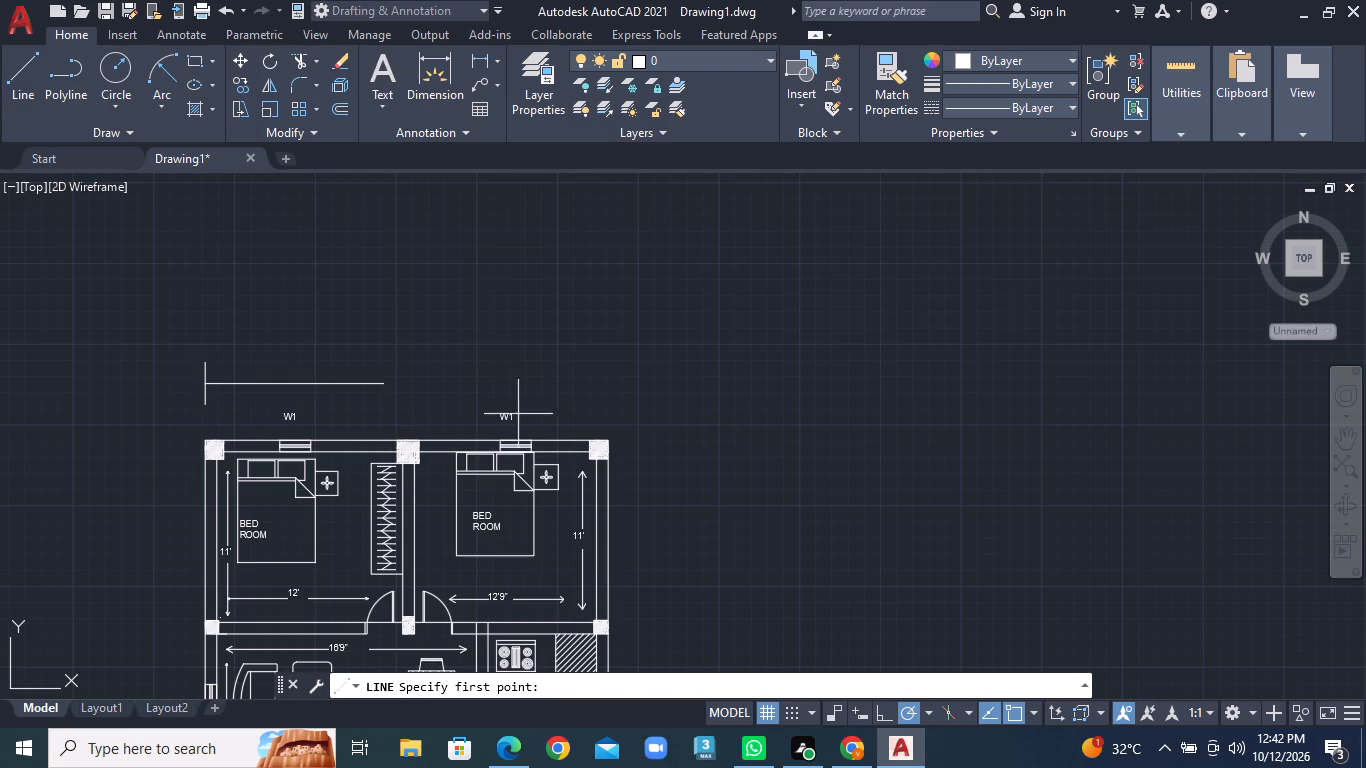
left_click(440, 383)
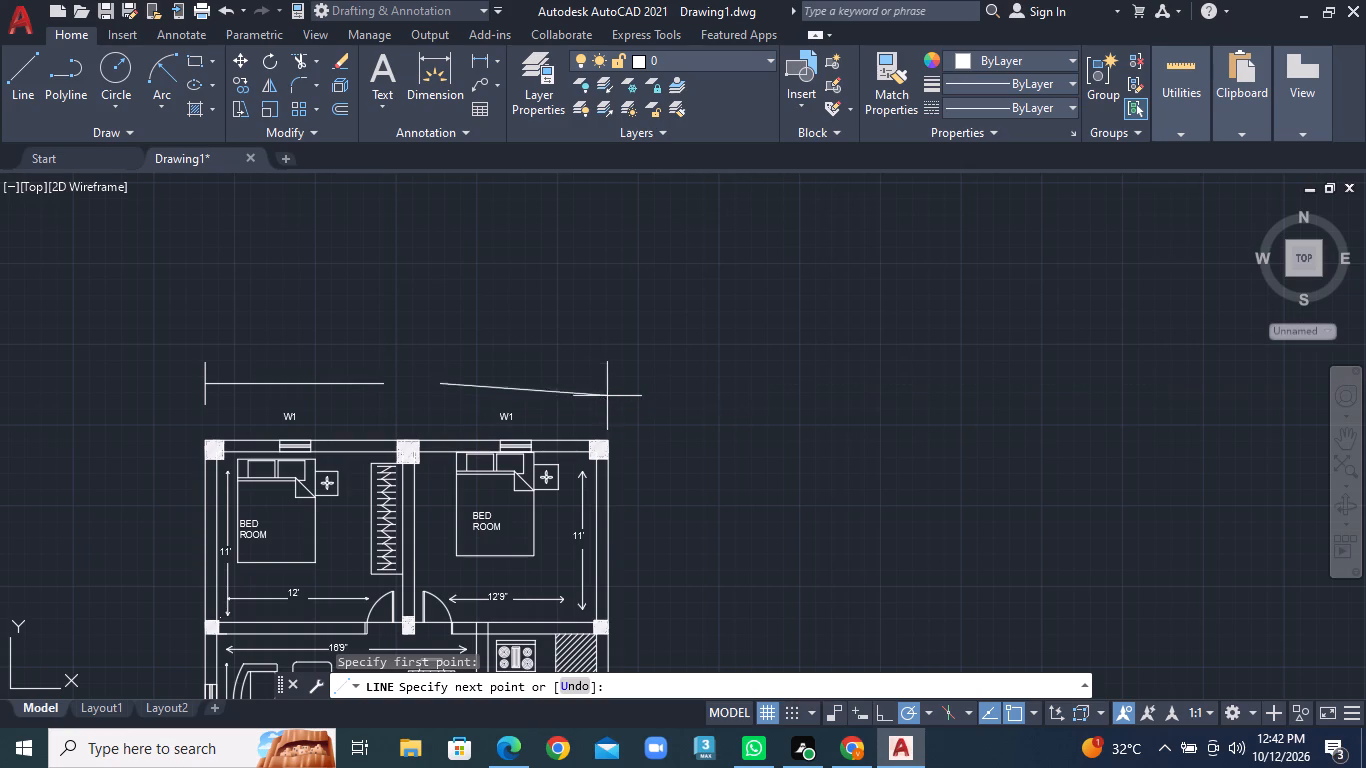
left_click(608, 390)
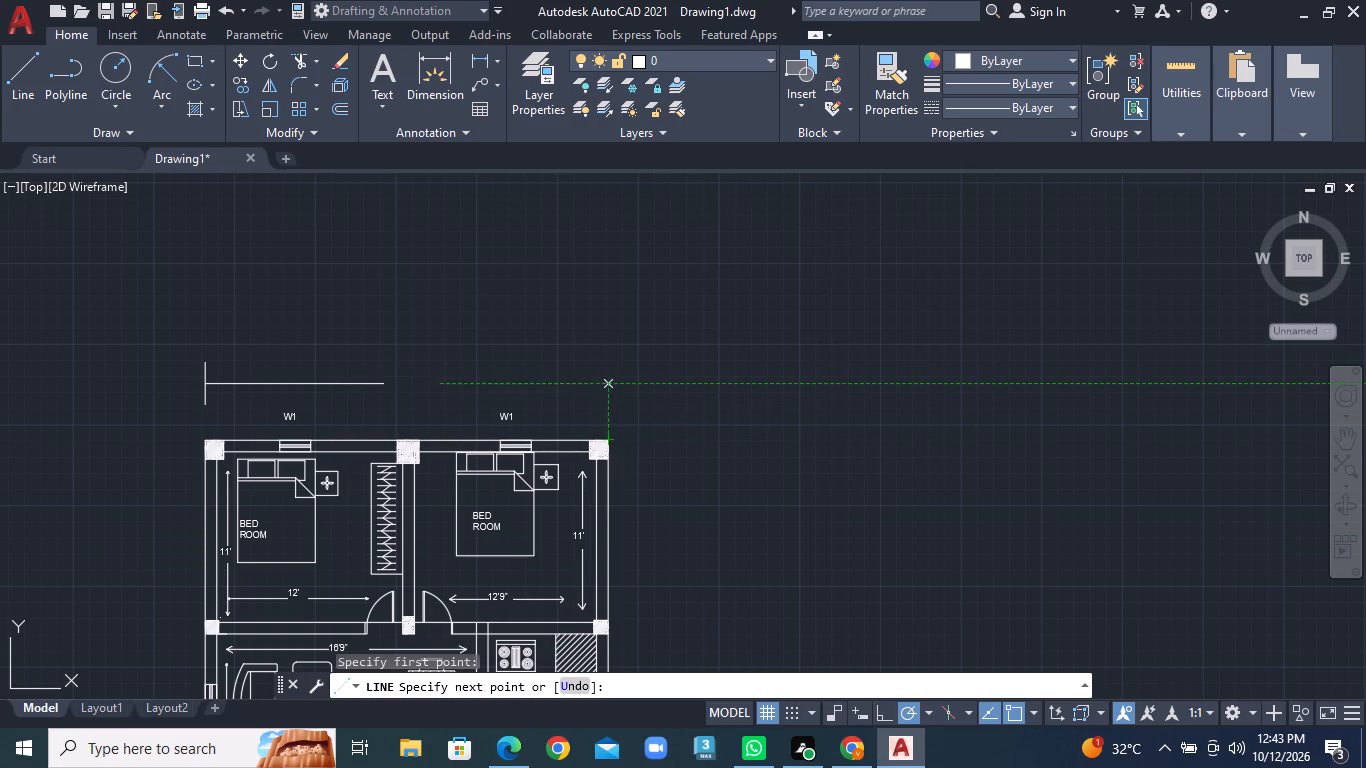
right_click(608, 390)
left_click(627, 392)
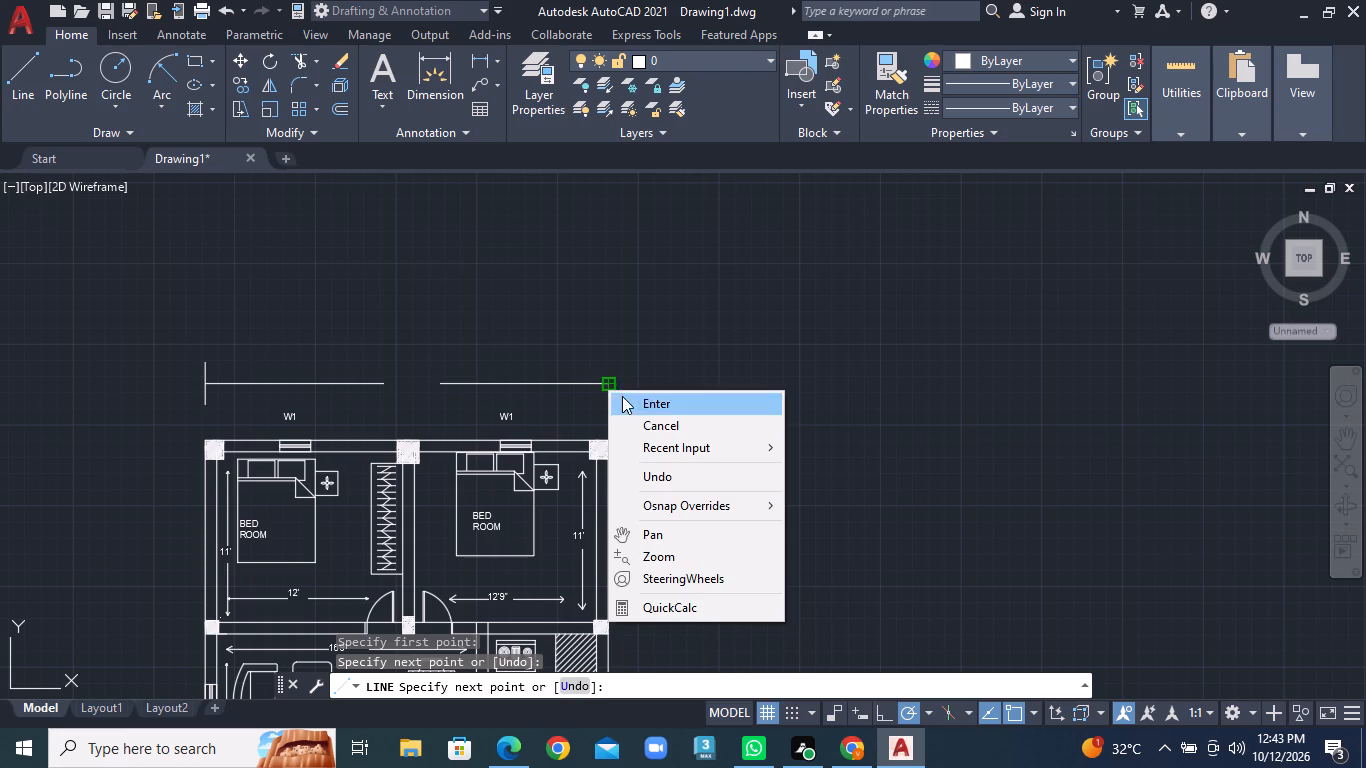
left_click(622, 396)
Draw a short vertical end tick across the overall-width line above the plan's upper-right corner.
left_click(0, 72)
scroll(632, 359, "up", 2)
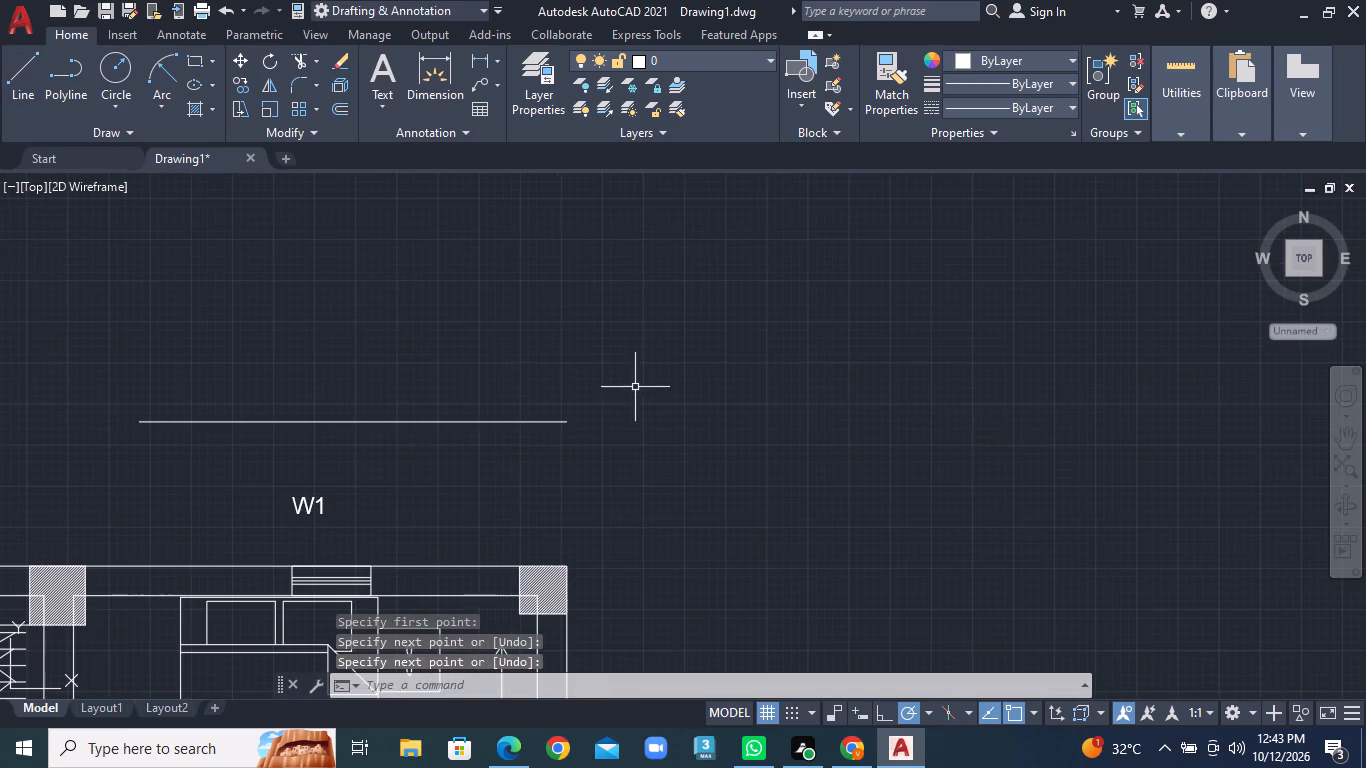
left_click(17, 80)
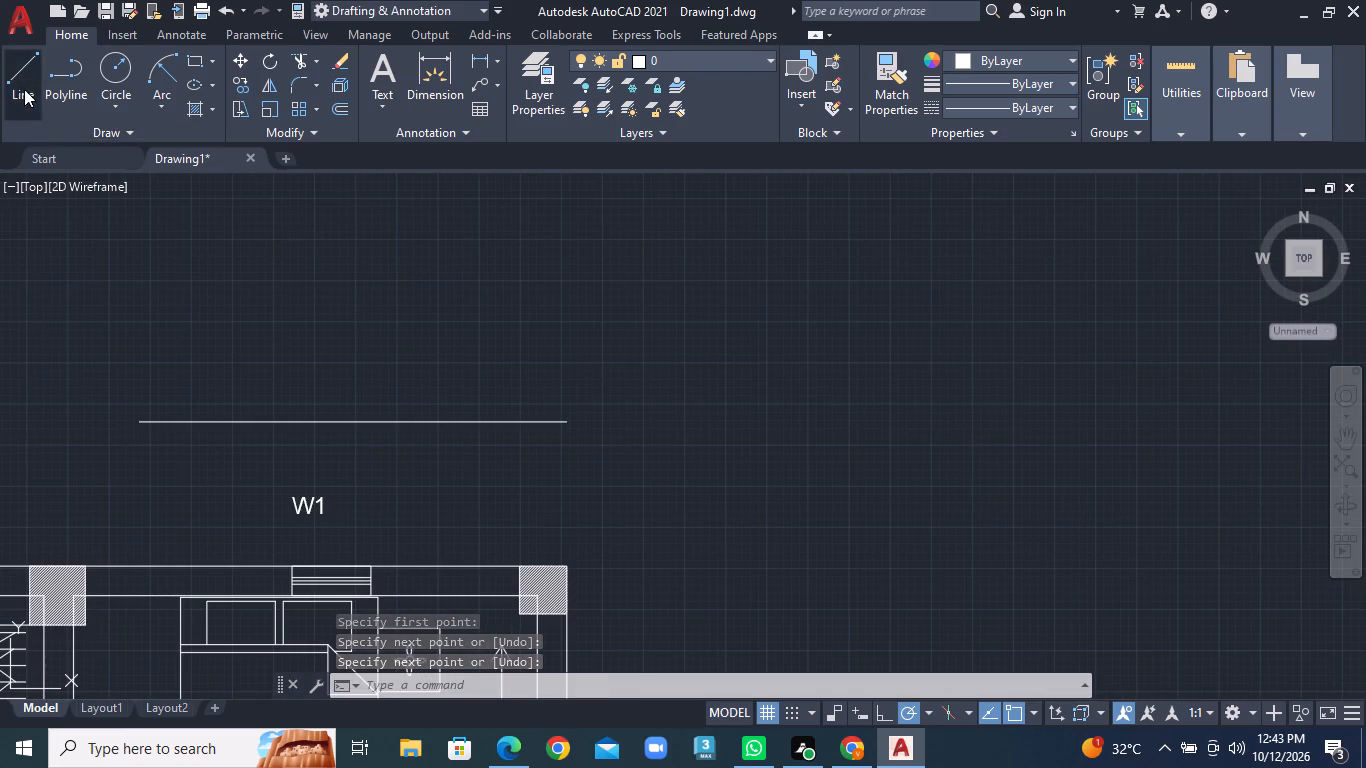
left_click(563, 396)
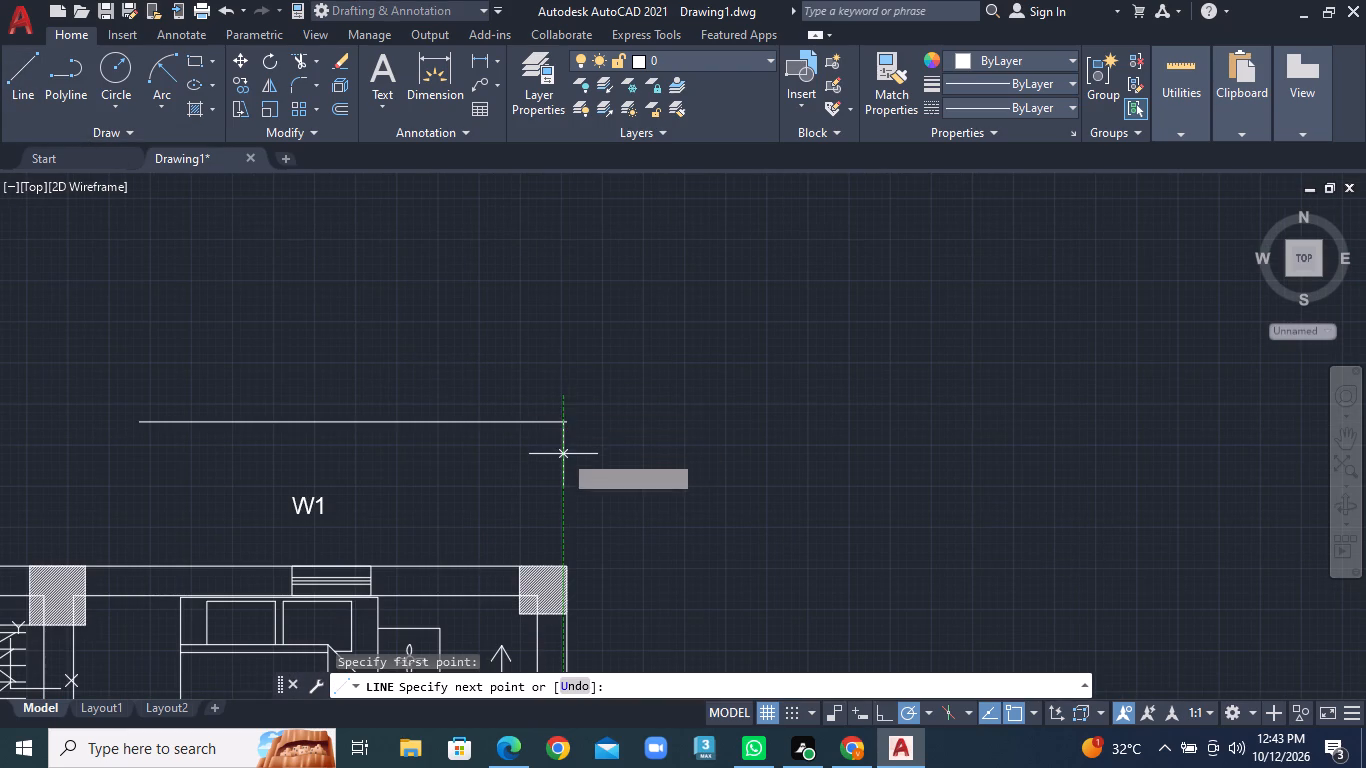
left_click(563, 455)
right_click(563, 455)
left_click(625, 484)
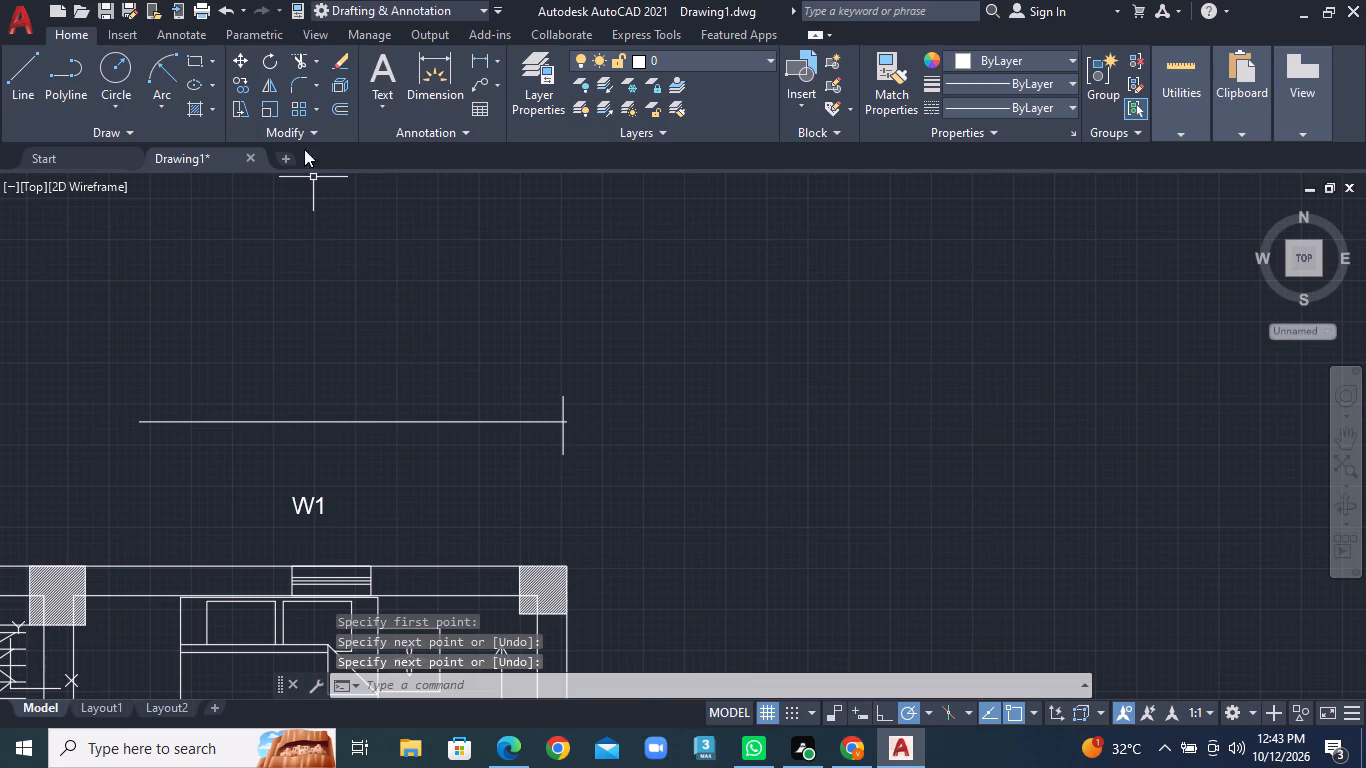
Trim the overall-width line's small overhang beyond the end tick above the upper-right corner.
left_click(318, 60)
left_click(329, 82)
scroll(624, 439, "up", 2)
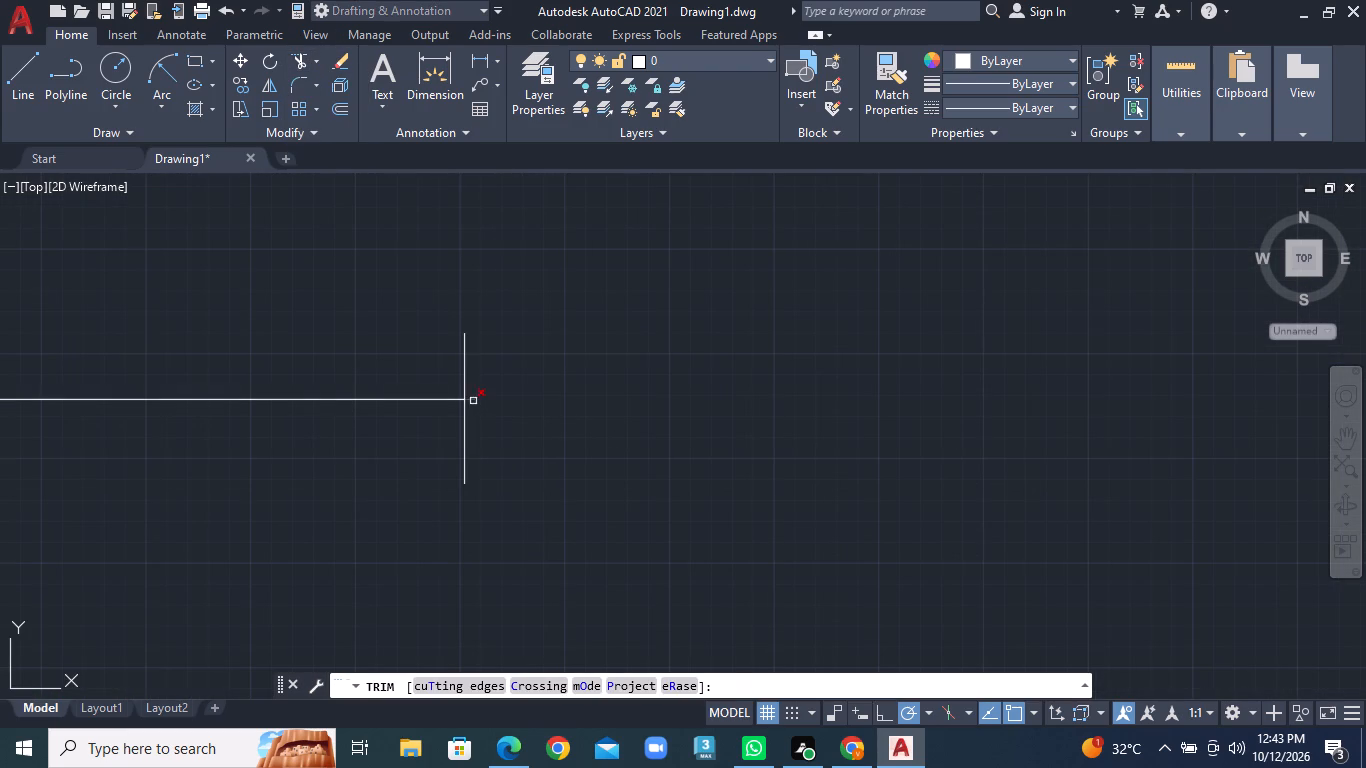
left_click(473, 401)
Move both W1 window labels slightly down, closer to the top wall of the upper bedrooms.
scroll(489, 434, "down", 6)
middle_click_drag(457, 498, 617, 436)
scroll(620, 436, "down", 1)
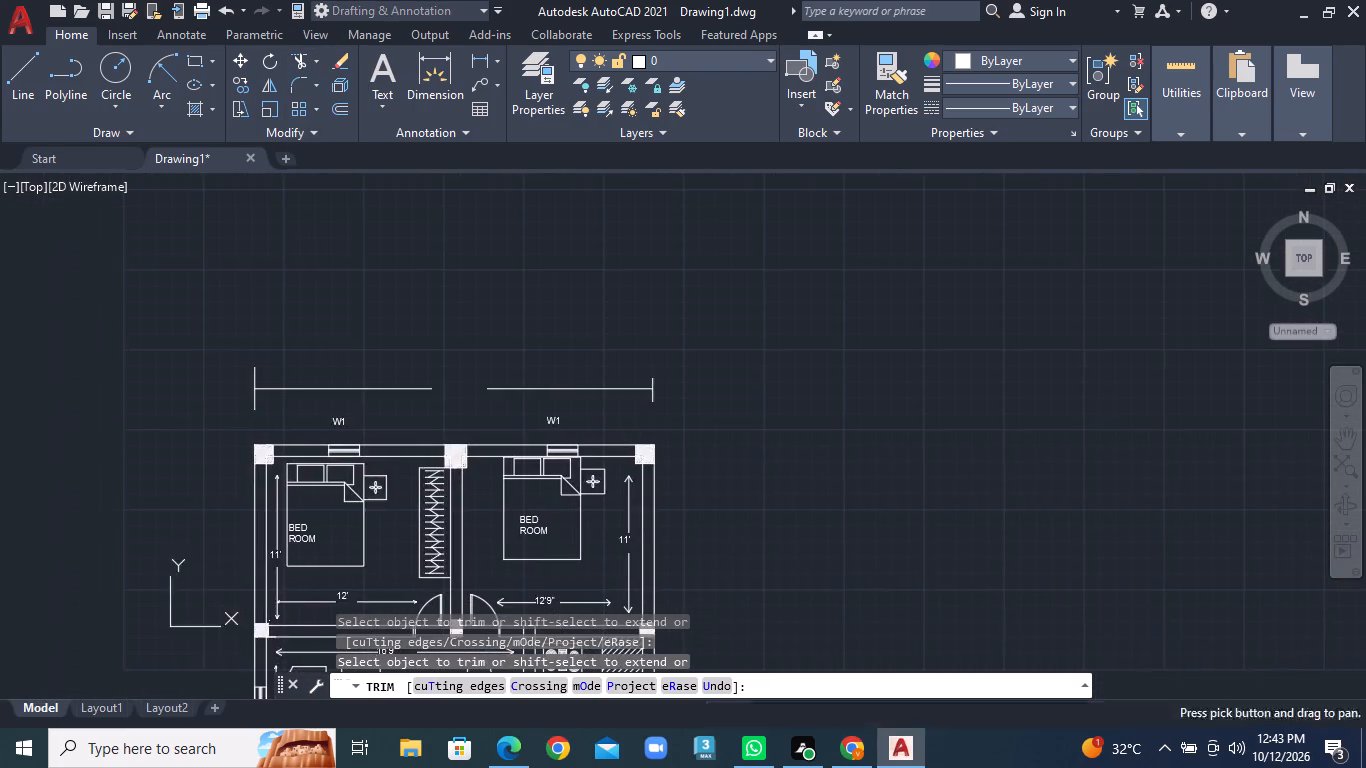
scroll(568, 446, "up", 2)
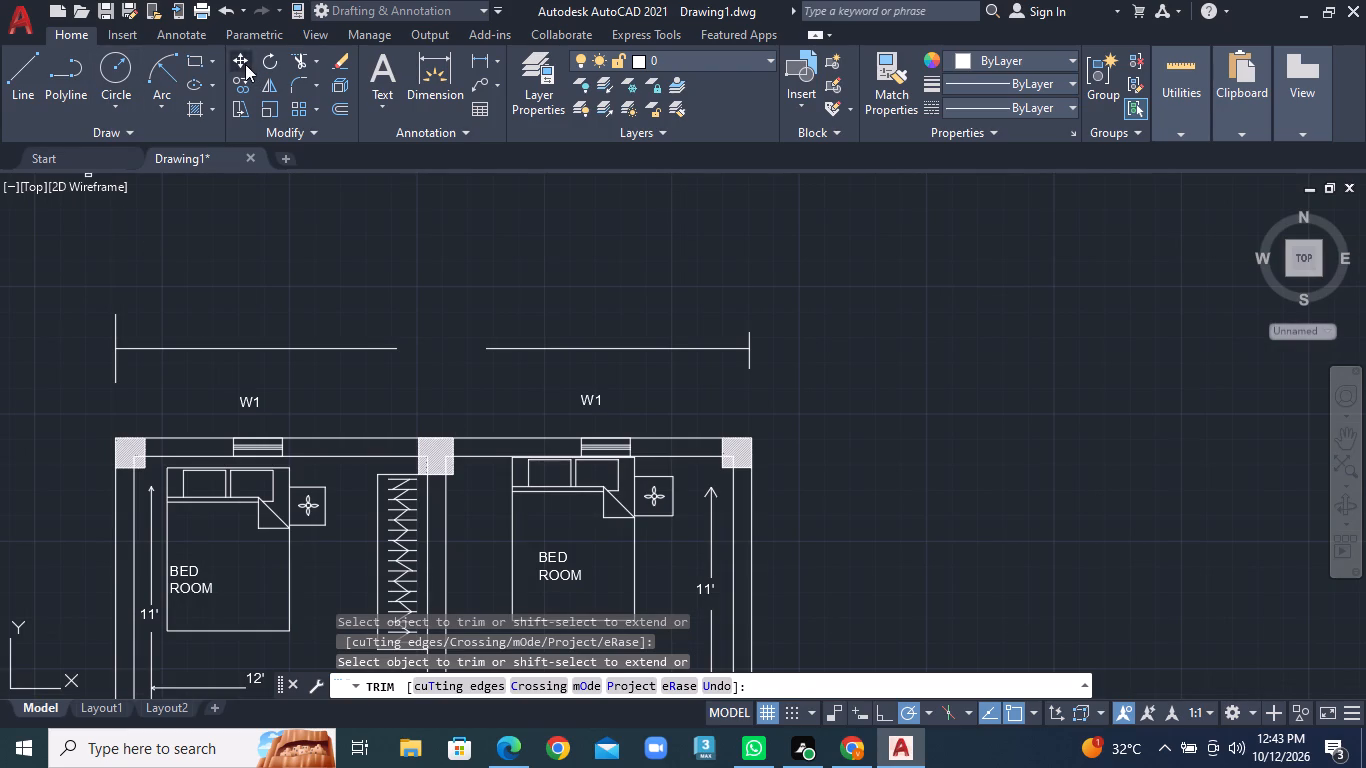
left_click(244, 57)
left_click(254, 404)
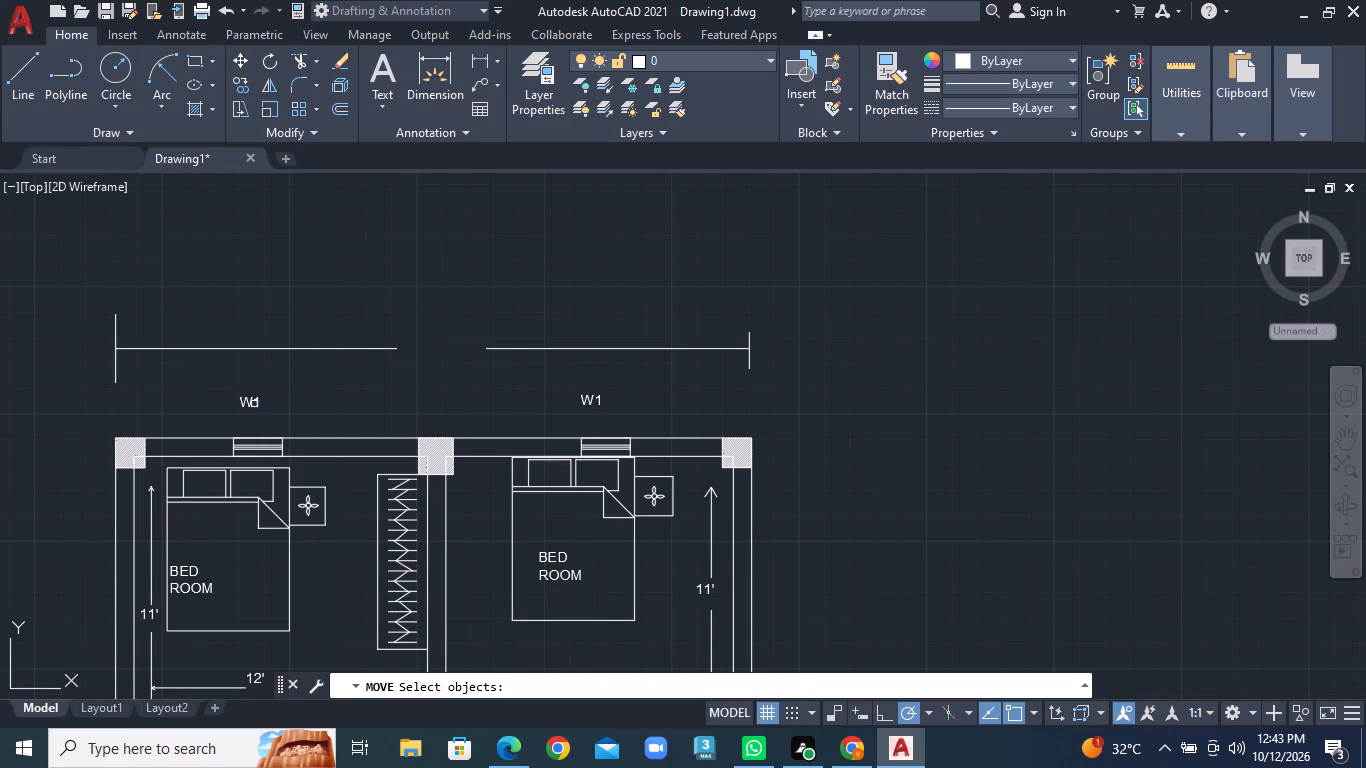
left_click(590, 399)
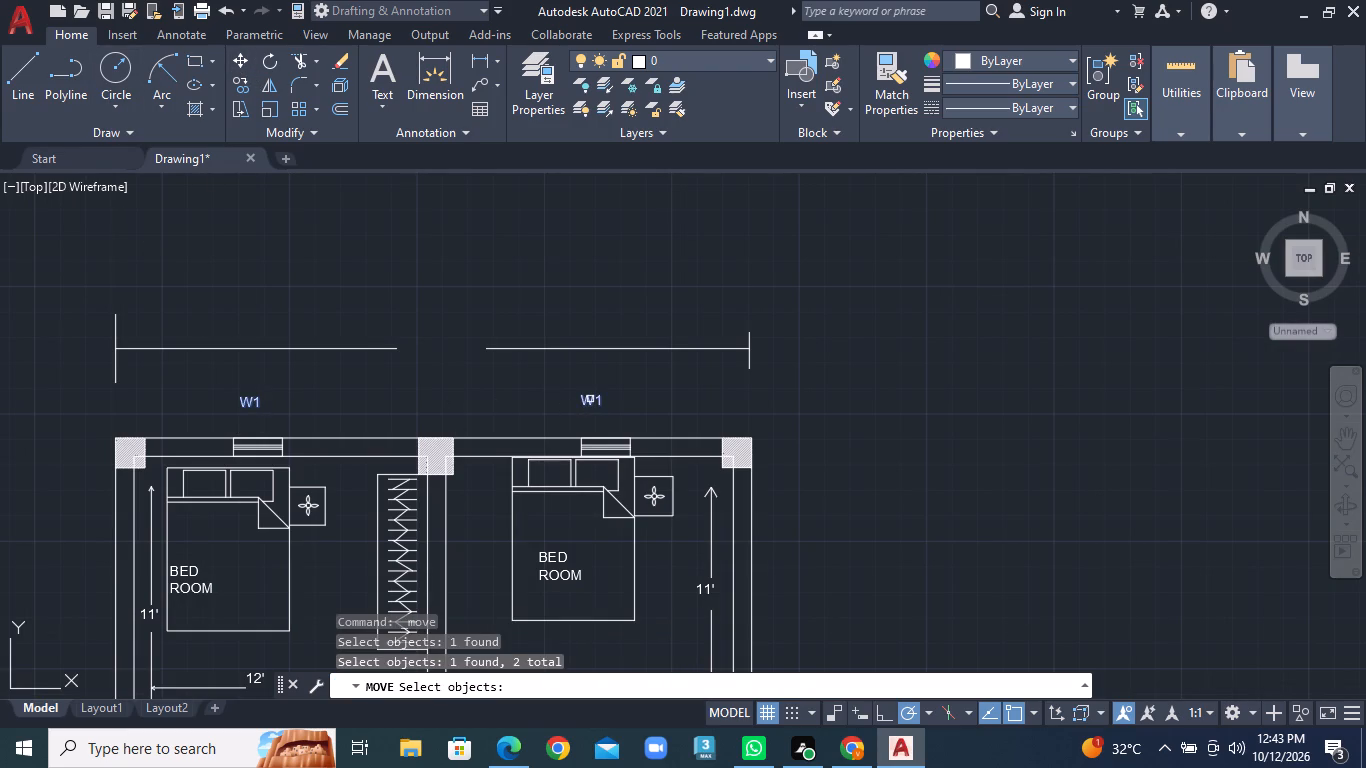
right_click(590, 399)
left_click(534, 398)
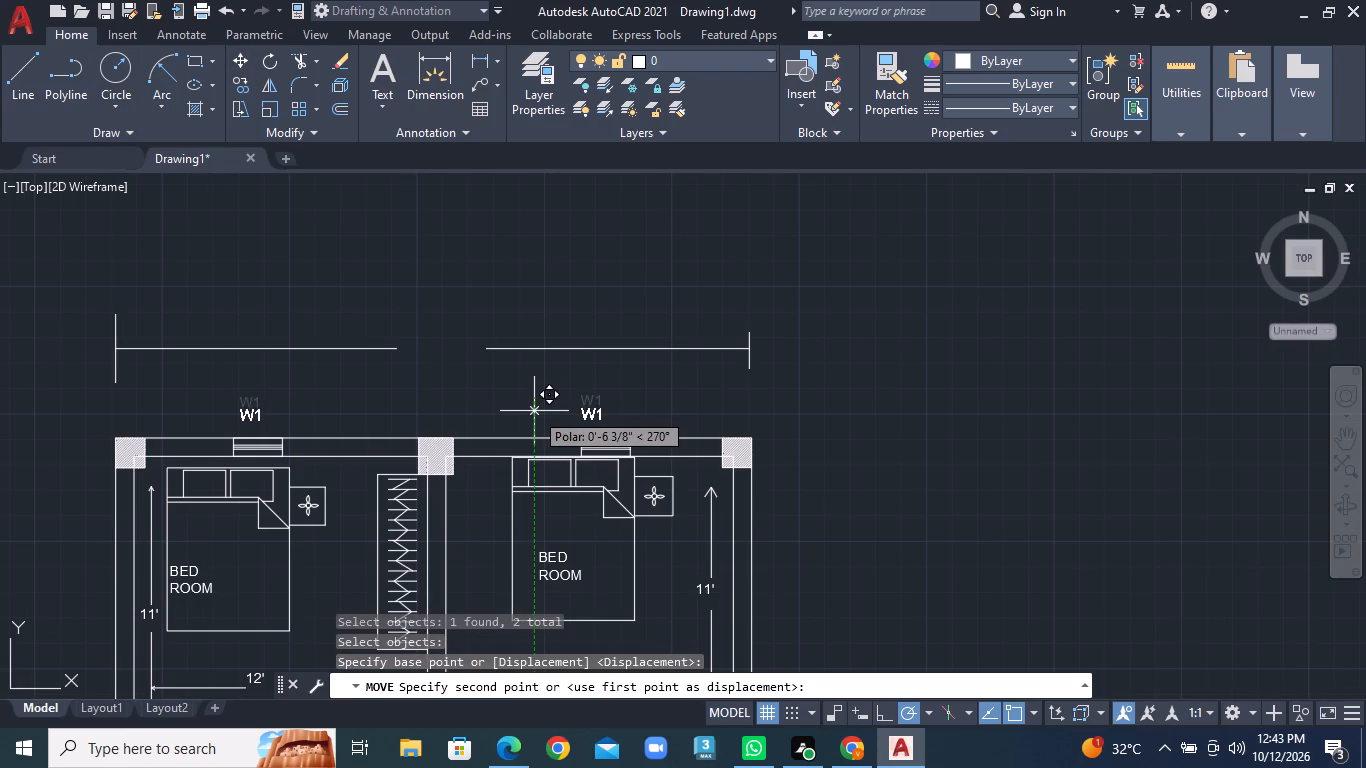
left_click(542, 415)
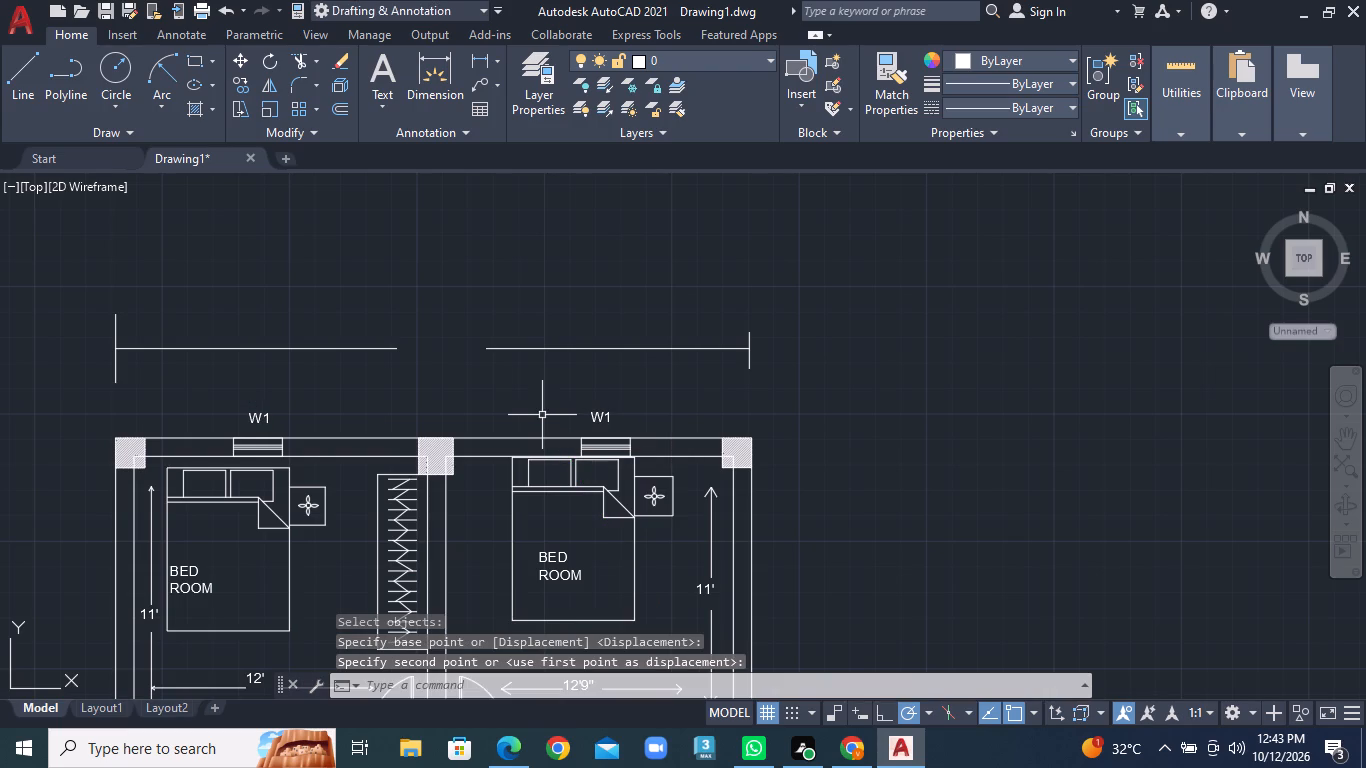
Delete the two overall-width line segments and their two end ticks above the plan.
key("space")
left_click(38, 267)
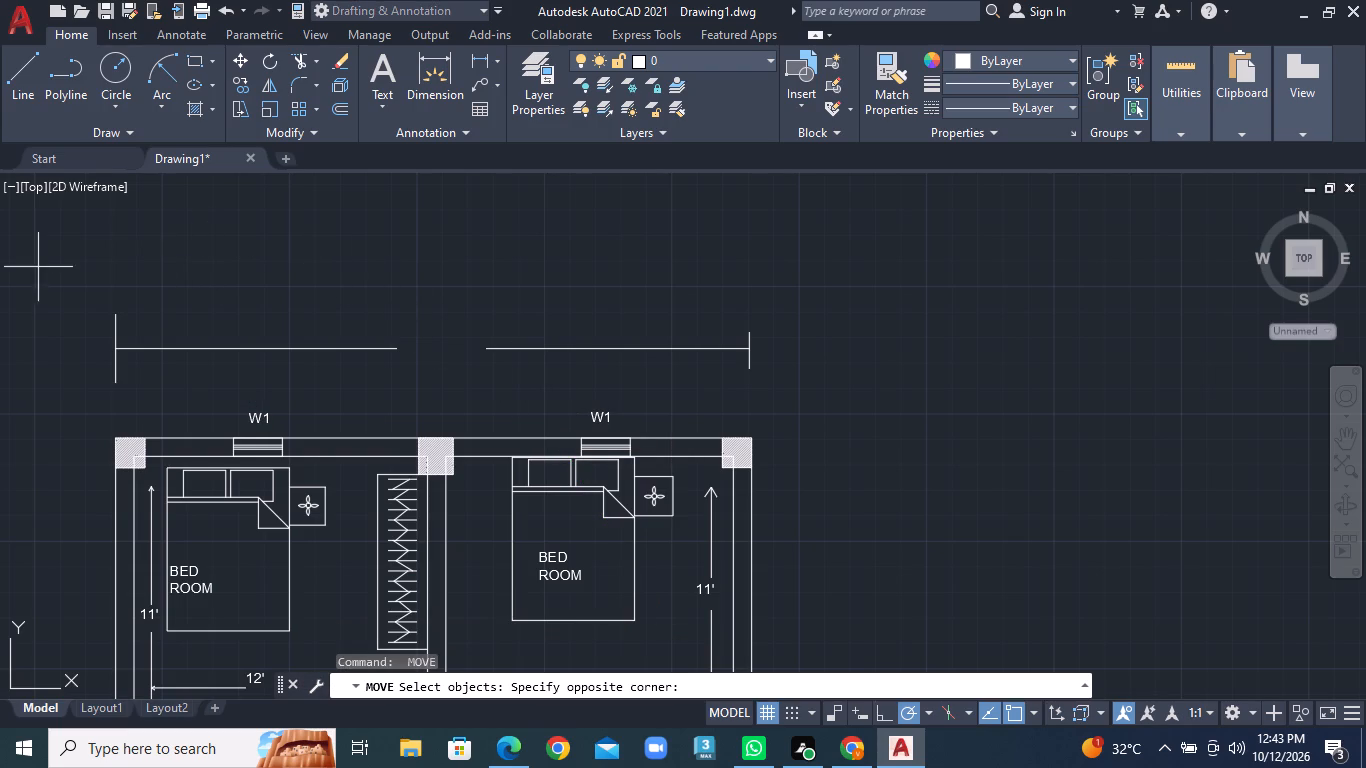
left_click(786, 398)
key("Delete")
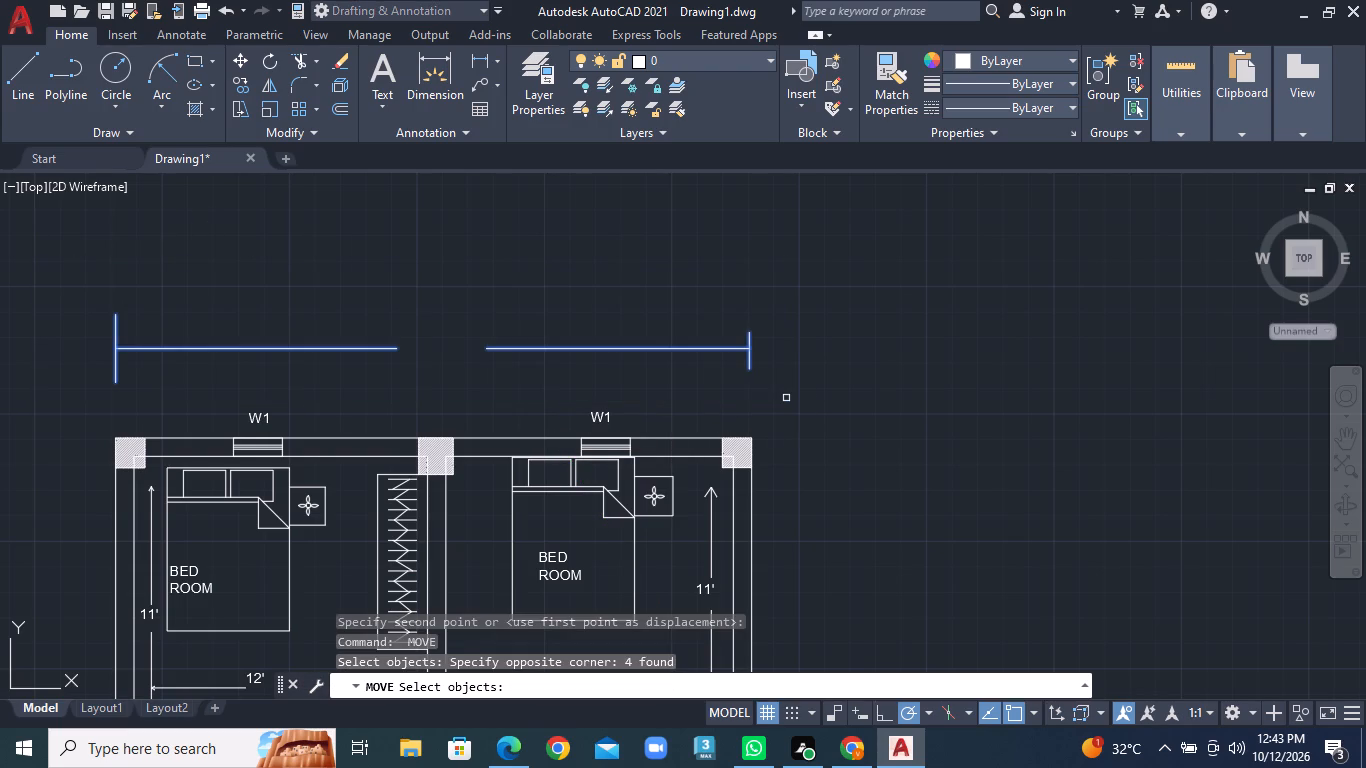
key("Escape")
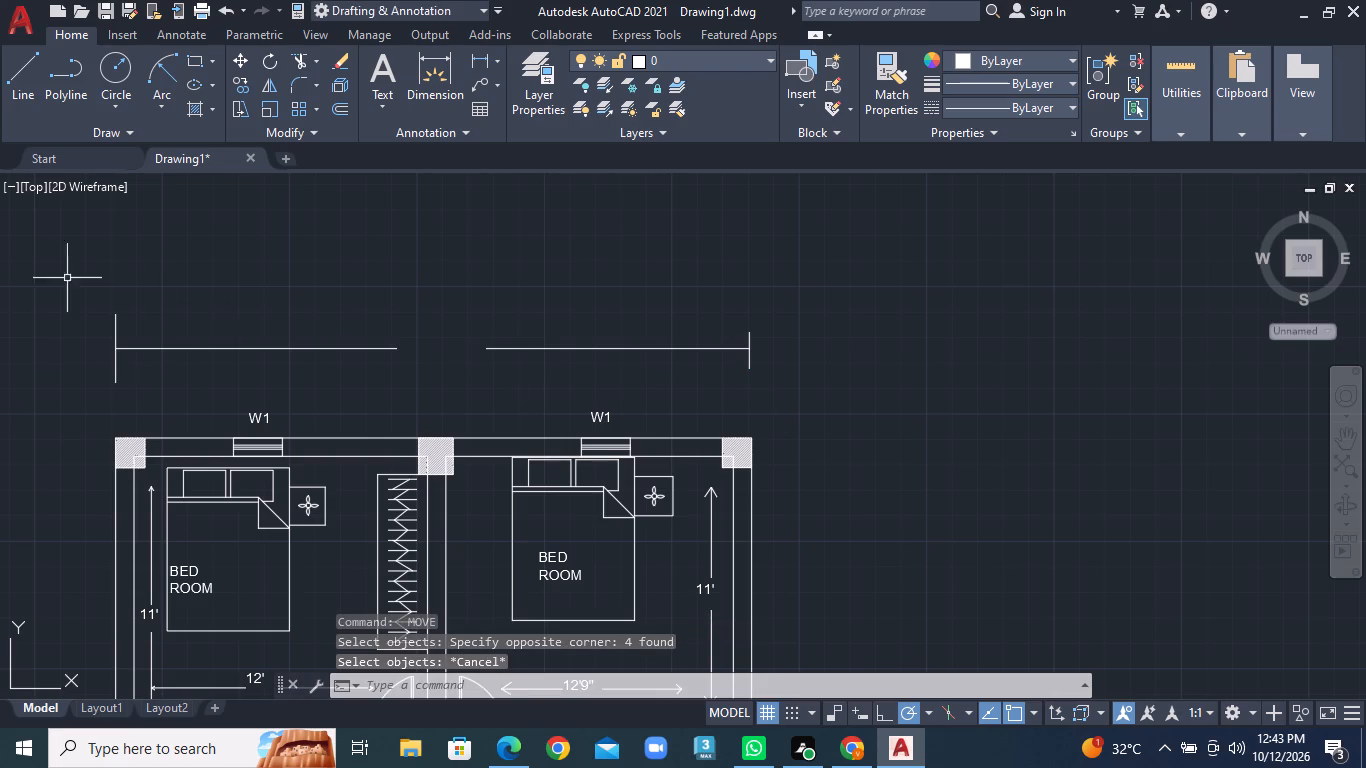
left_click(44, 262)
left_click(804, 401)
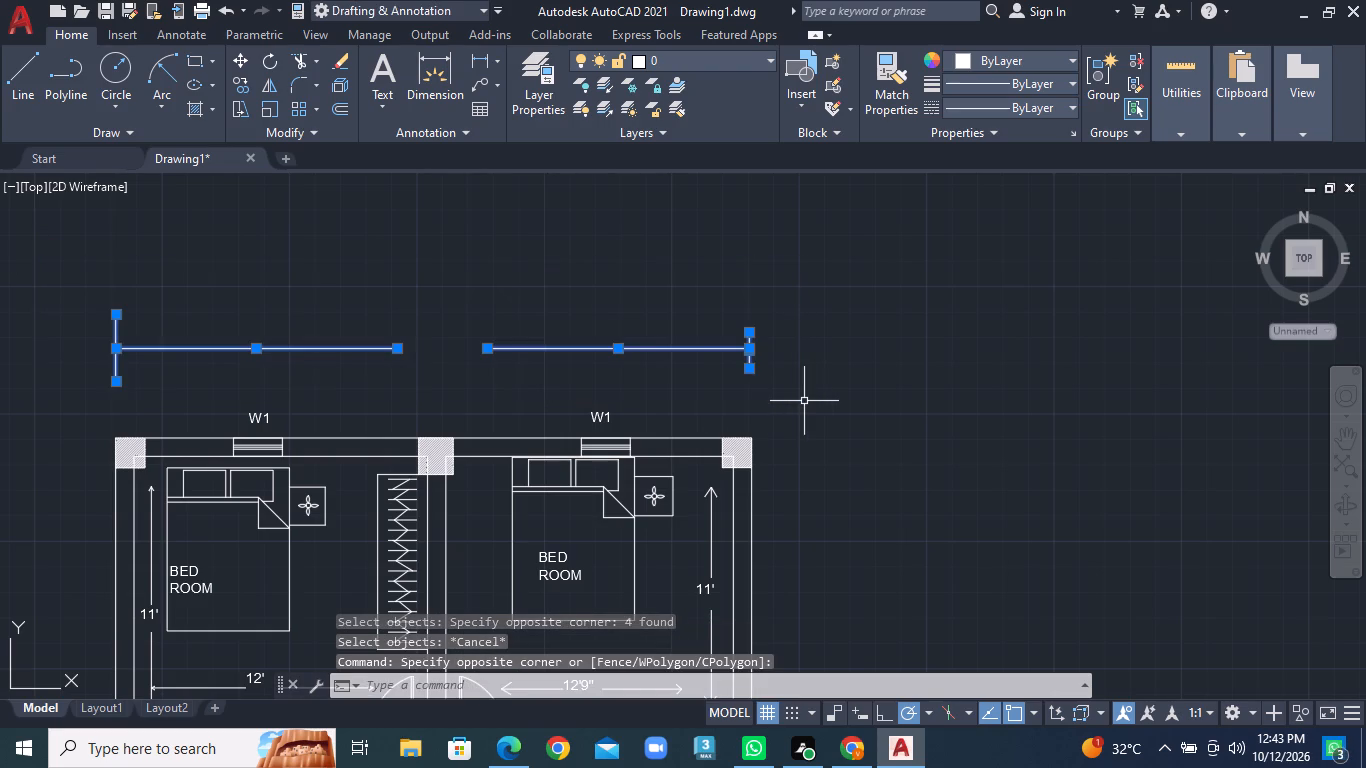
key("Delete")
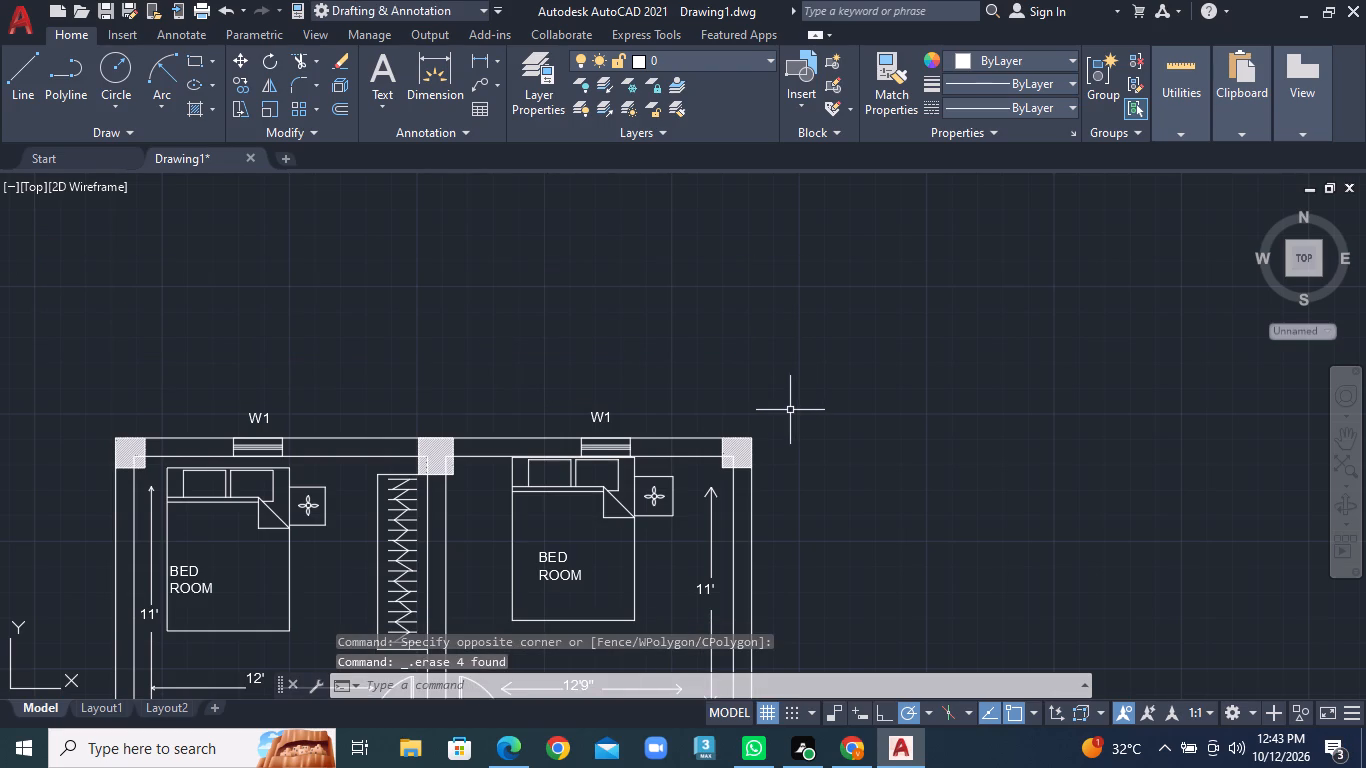
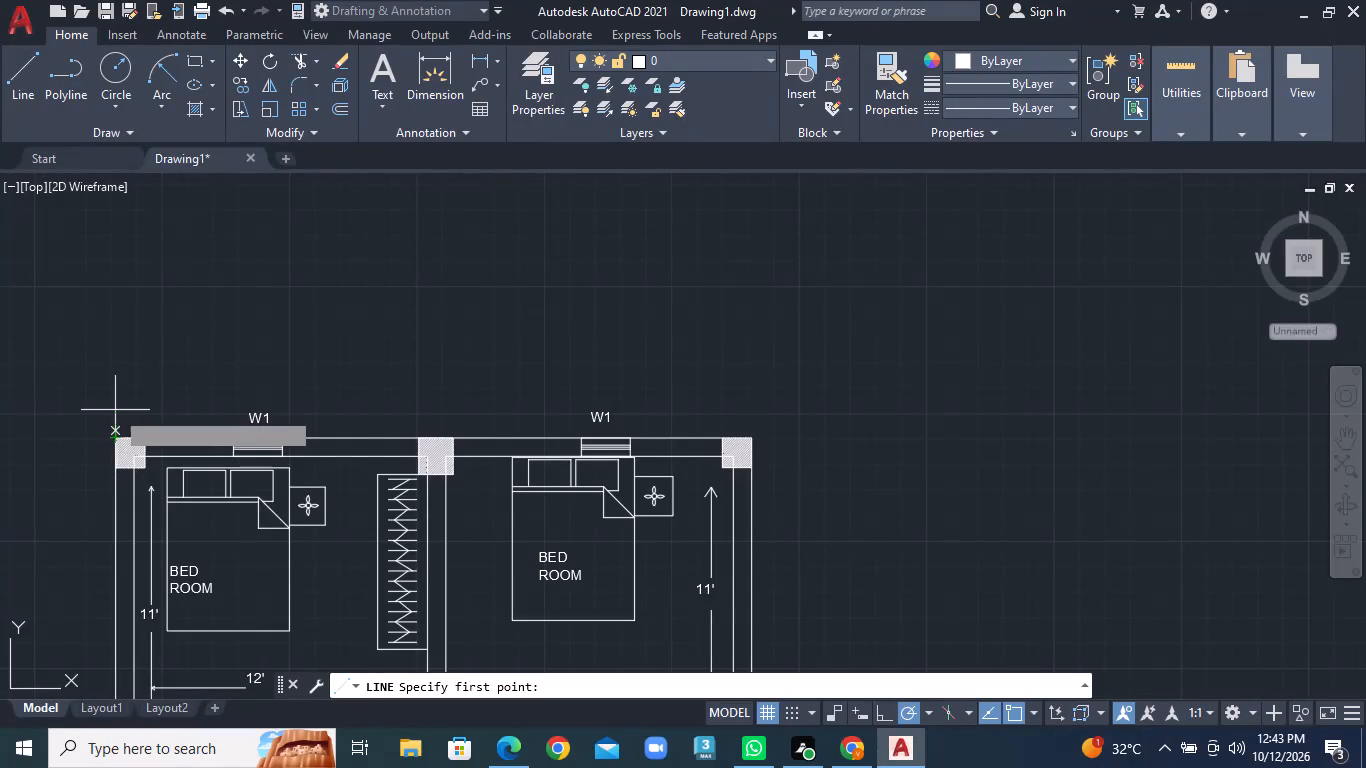
Draw a short vertical end tick, about 1'-9" long, above the plan's upper-left outer corner.
left_click(115, 403)
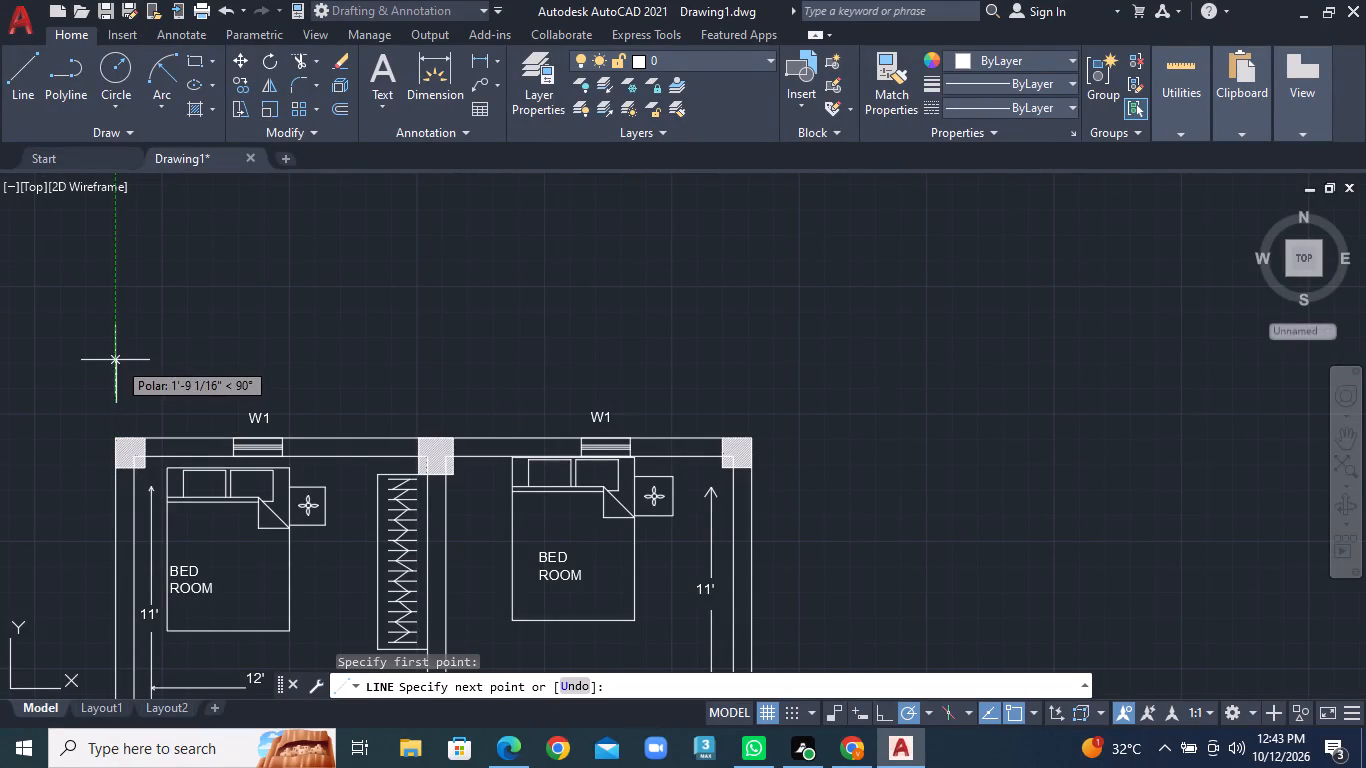
left_click(118, 359)
right_click(165, 383)
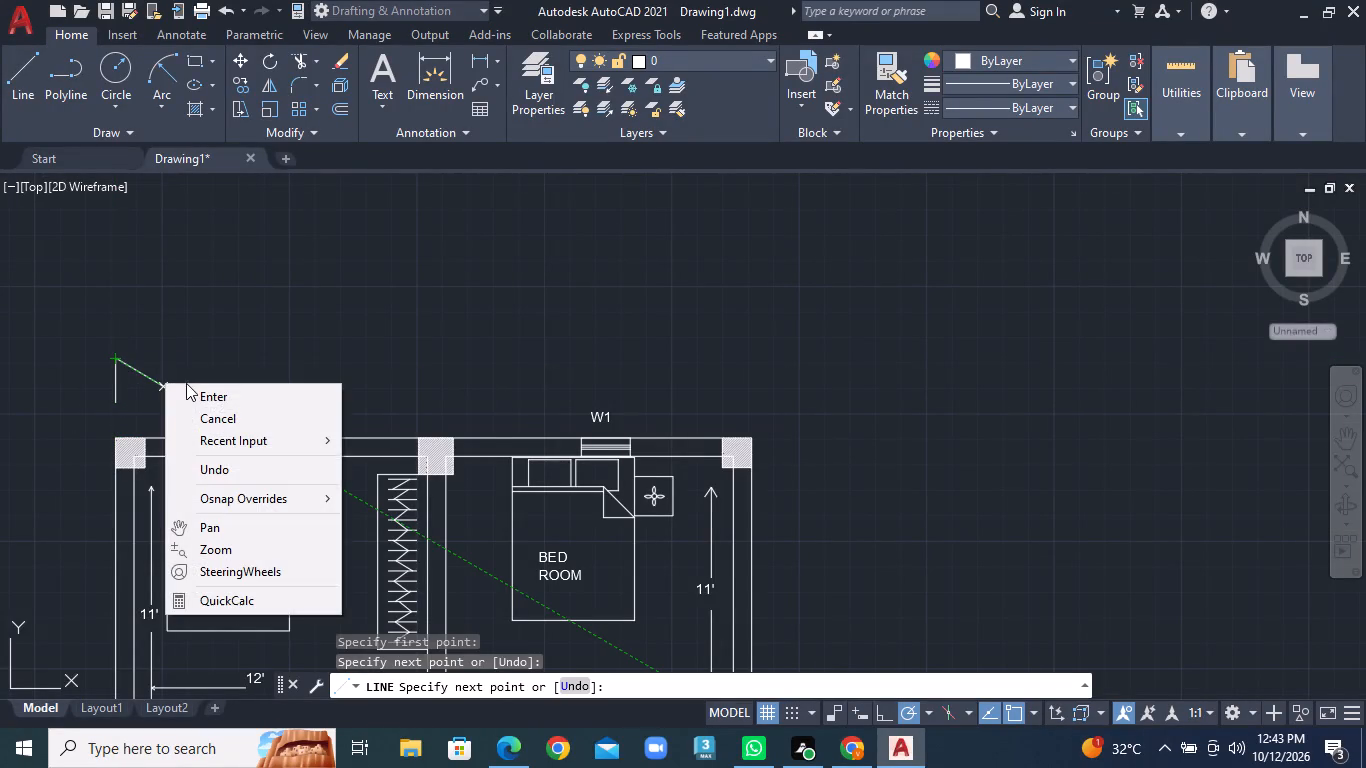
left_click(187, 385)
left_click(184, 397)
Draw the overall-width line above the top wall as two horizontal segments with a text gap between them near the middle column.
right_click(180, 397)
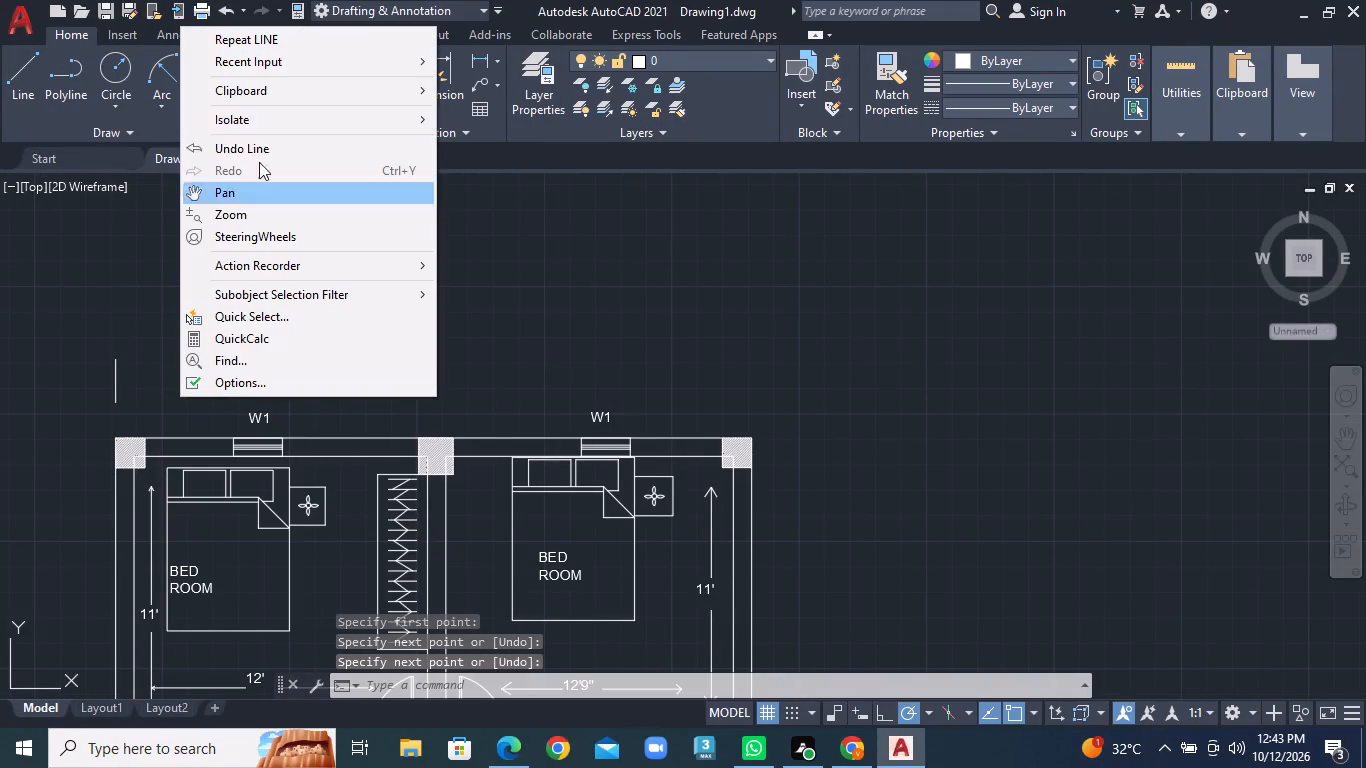
left_click(252, 34)
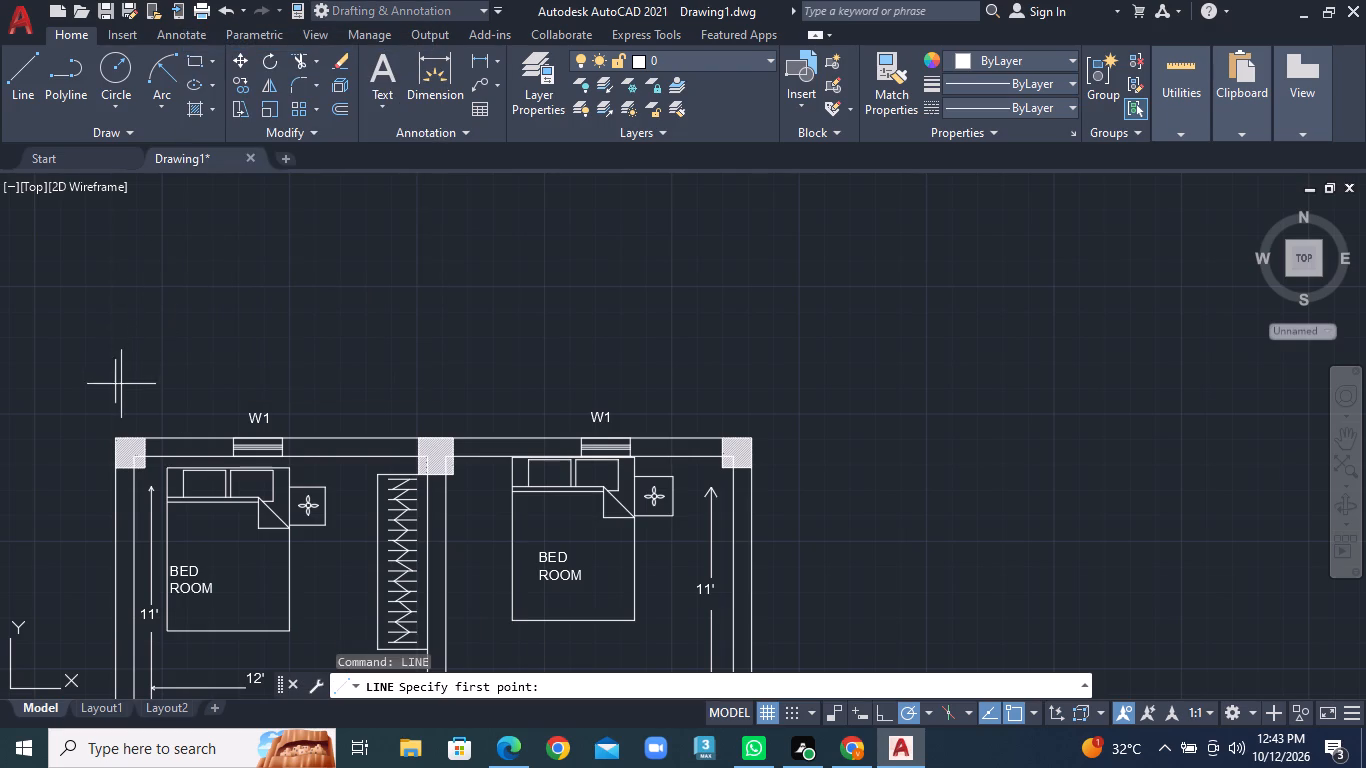
left_click(118, 385)
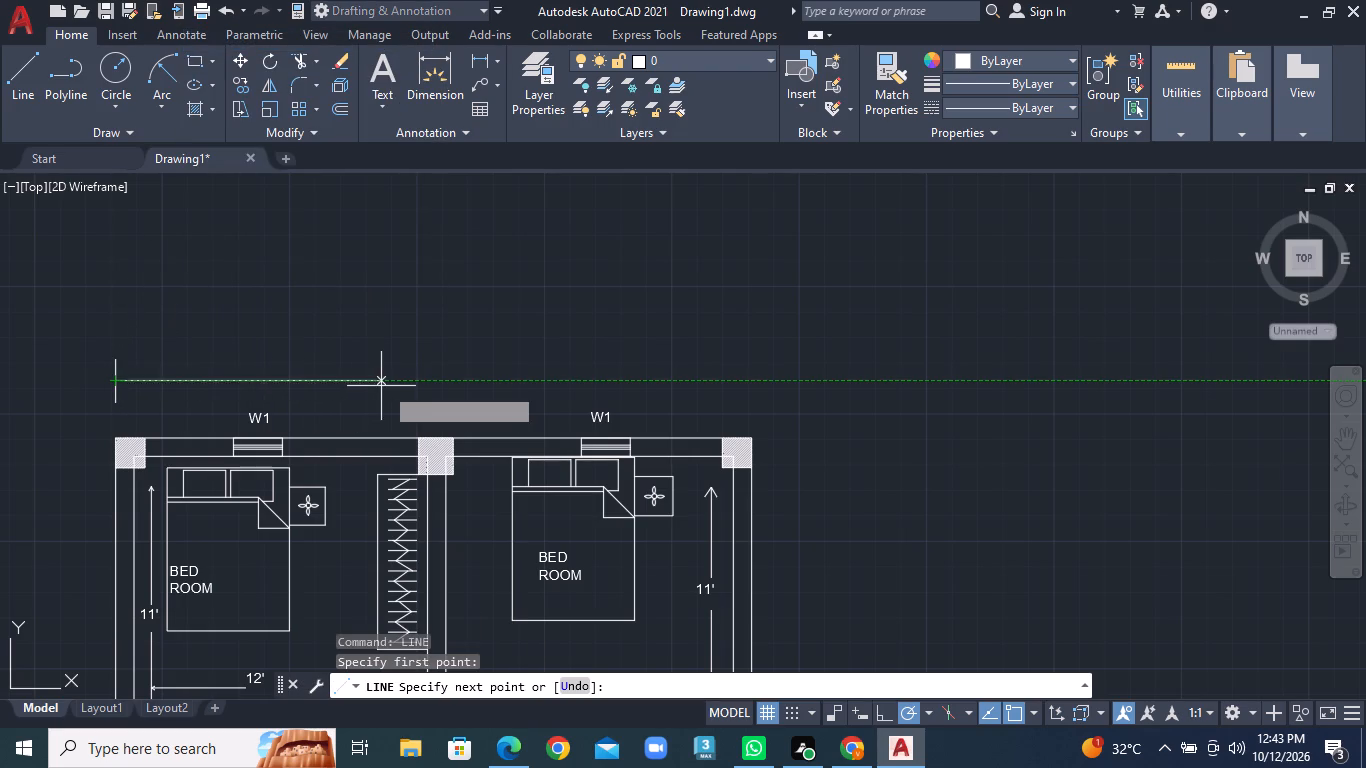
left_click(391, 386)
right_click(391, 386)
left_click(440, 400)
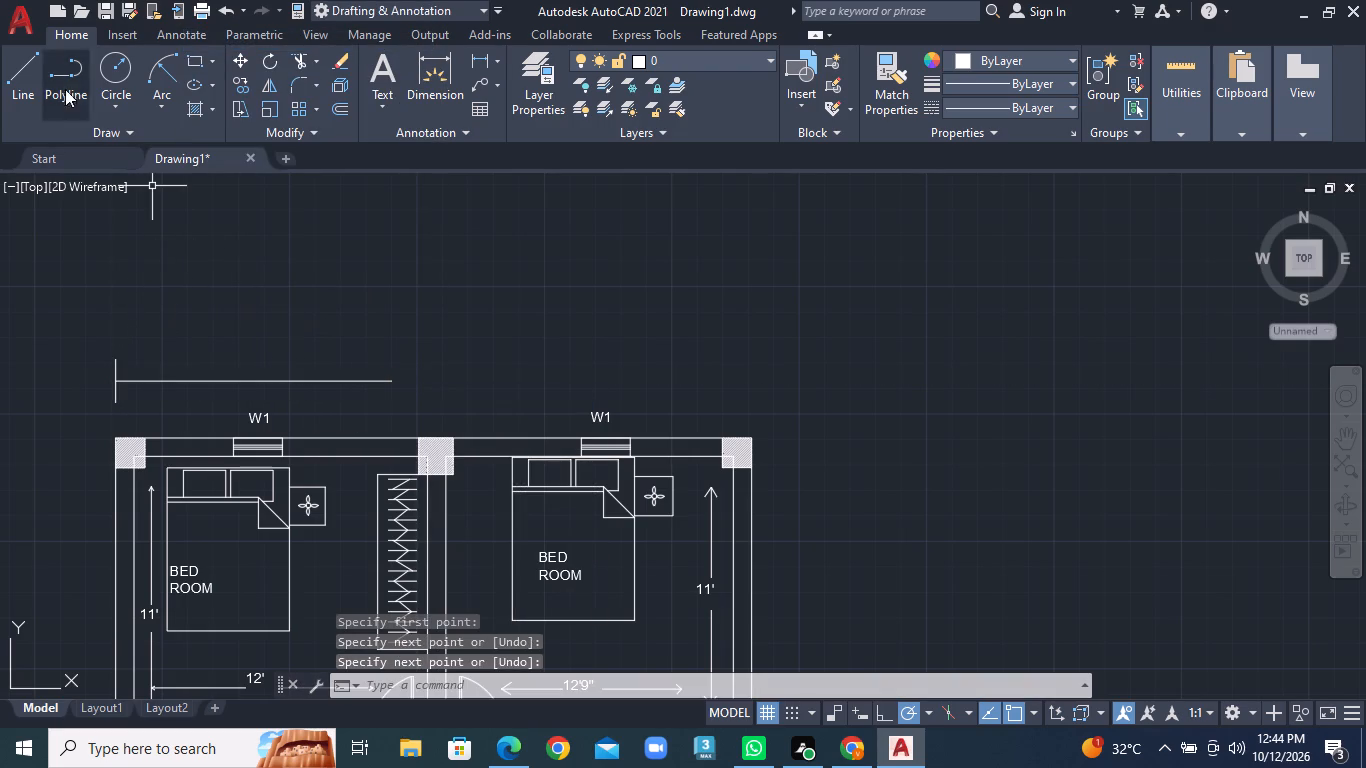
left_click(15, 70)
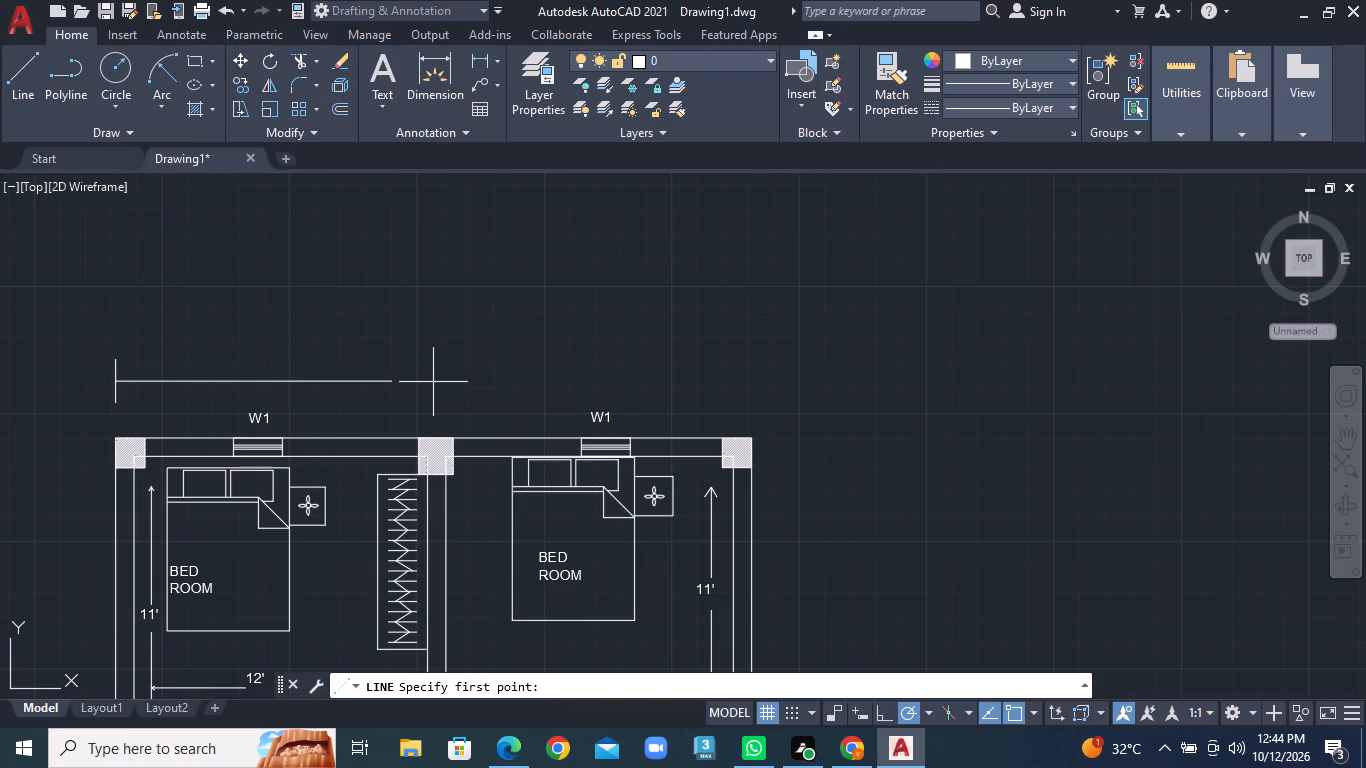
left_click(433, 382)
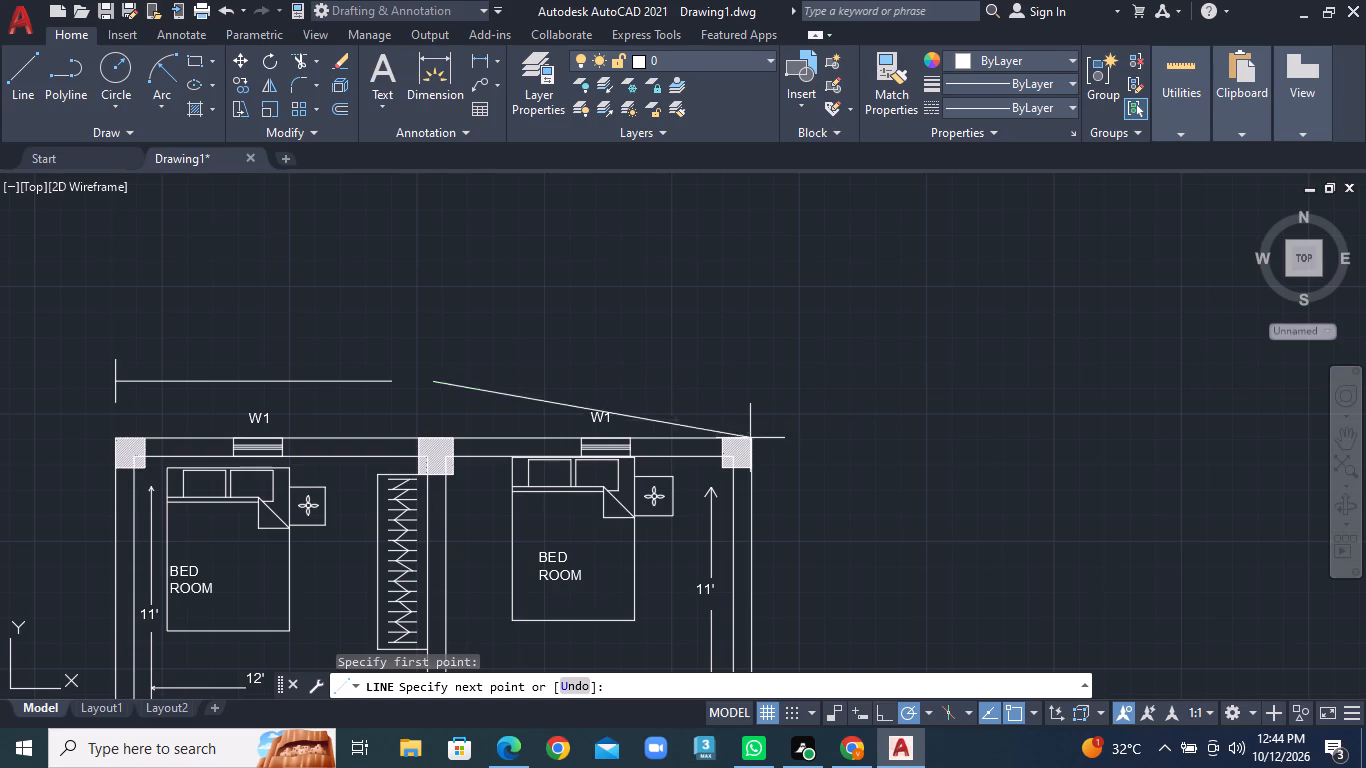
left_click(749, 392)
right_click(749, 392)
left_click(797, 409)
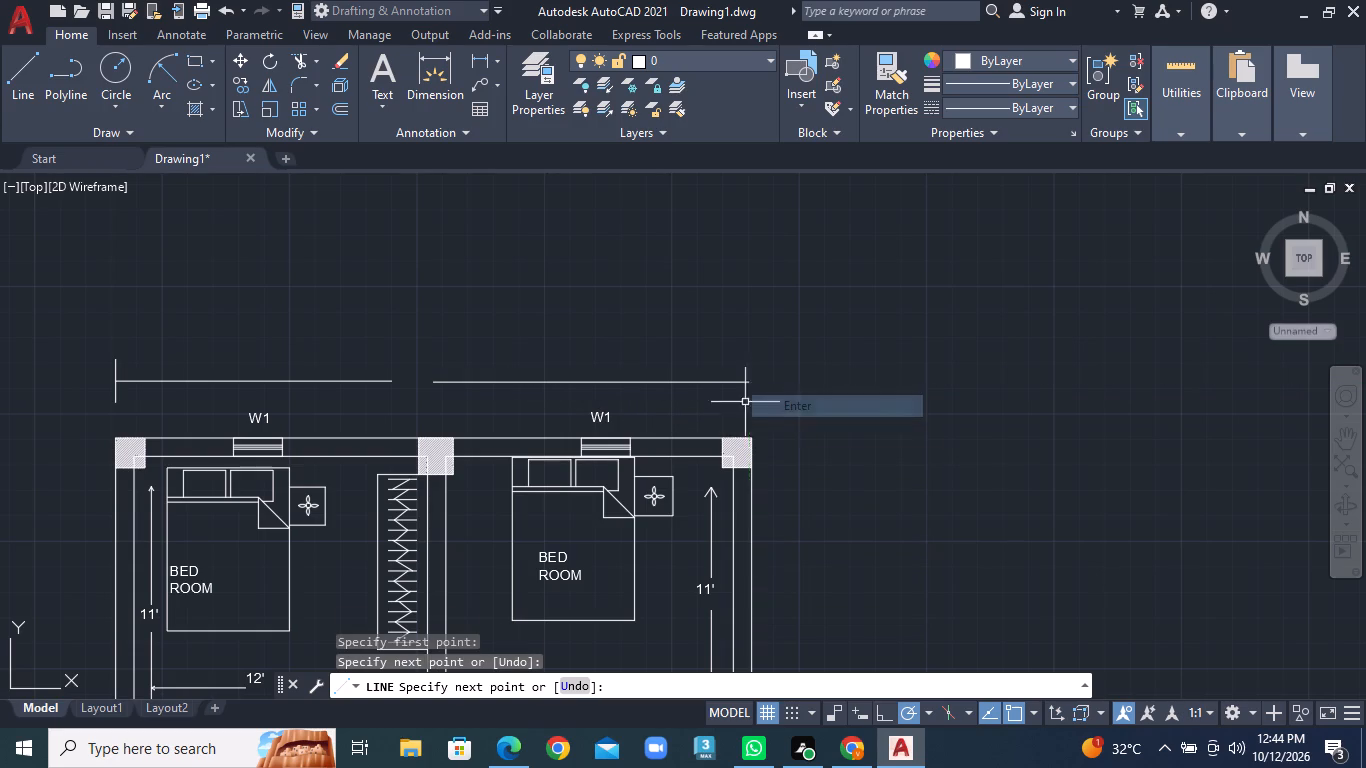
Draw a short vertical end tick across the overall-width line's end above the plan's upper-right corner.
left_click(14, 89)
scroll(719, 326, "up", 1)
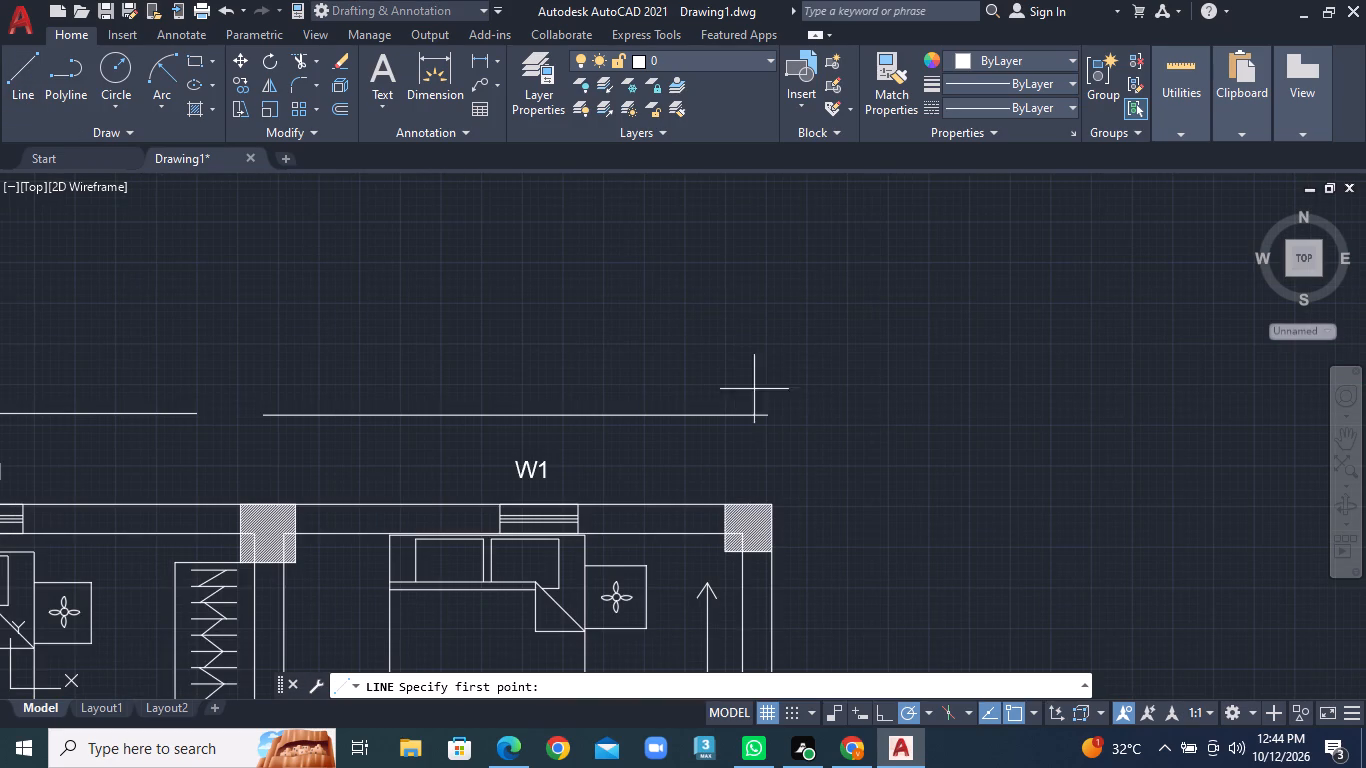
left_click(765, 376)
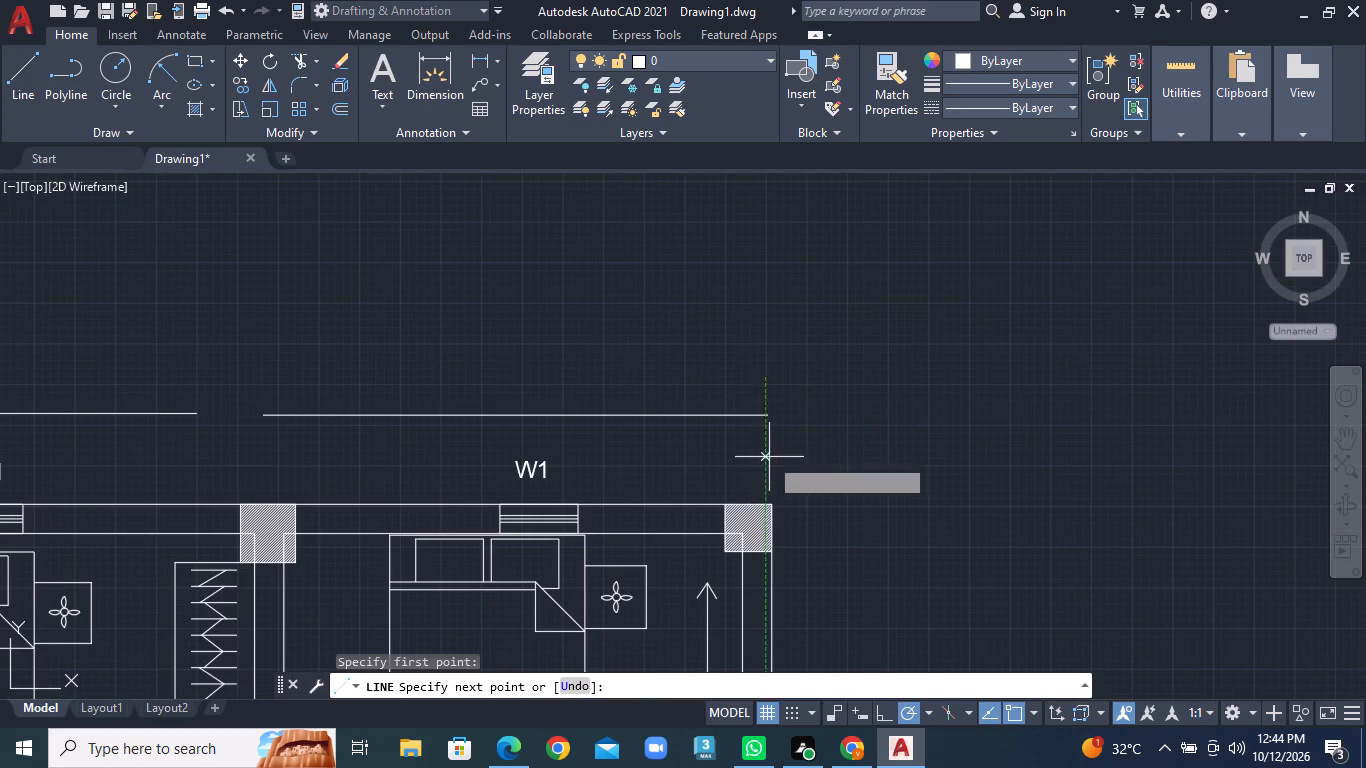
left_click(769, 457)
right_click(769, 457)
left_click(809, 467)
Draw a short horizontal end tick outside the right exterior wall, level with the plan's top edge.
scroll(833, 409, "down", 2)
middle_click_drag(786, 485, 626, 372)
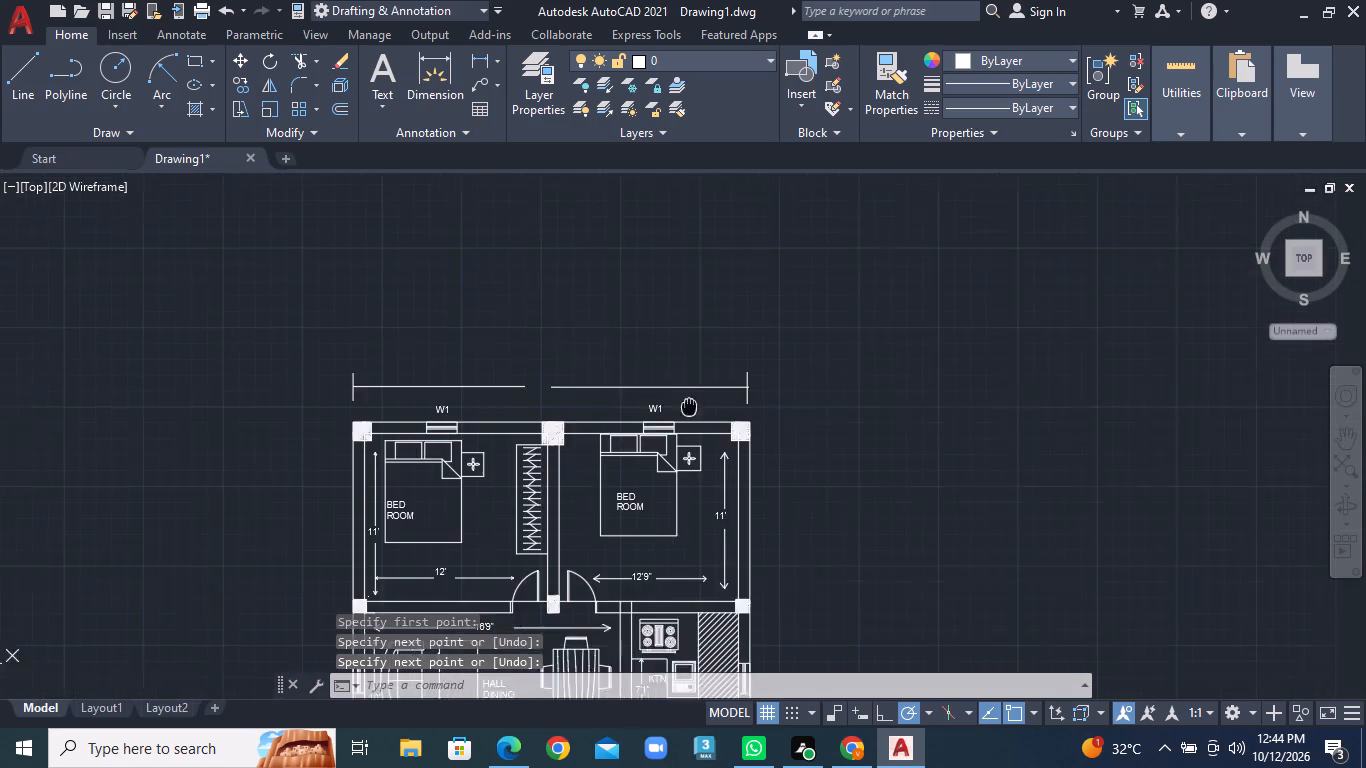
middle_click_drag(626, 372, 460, 245)
left_click(9, 82)
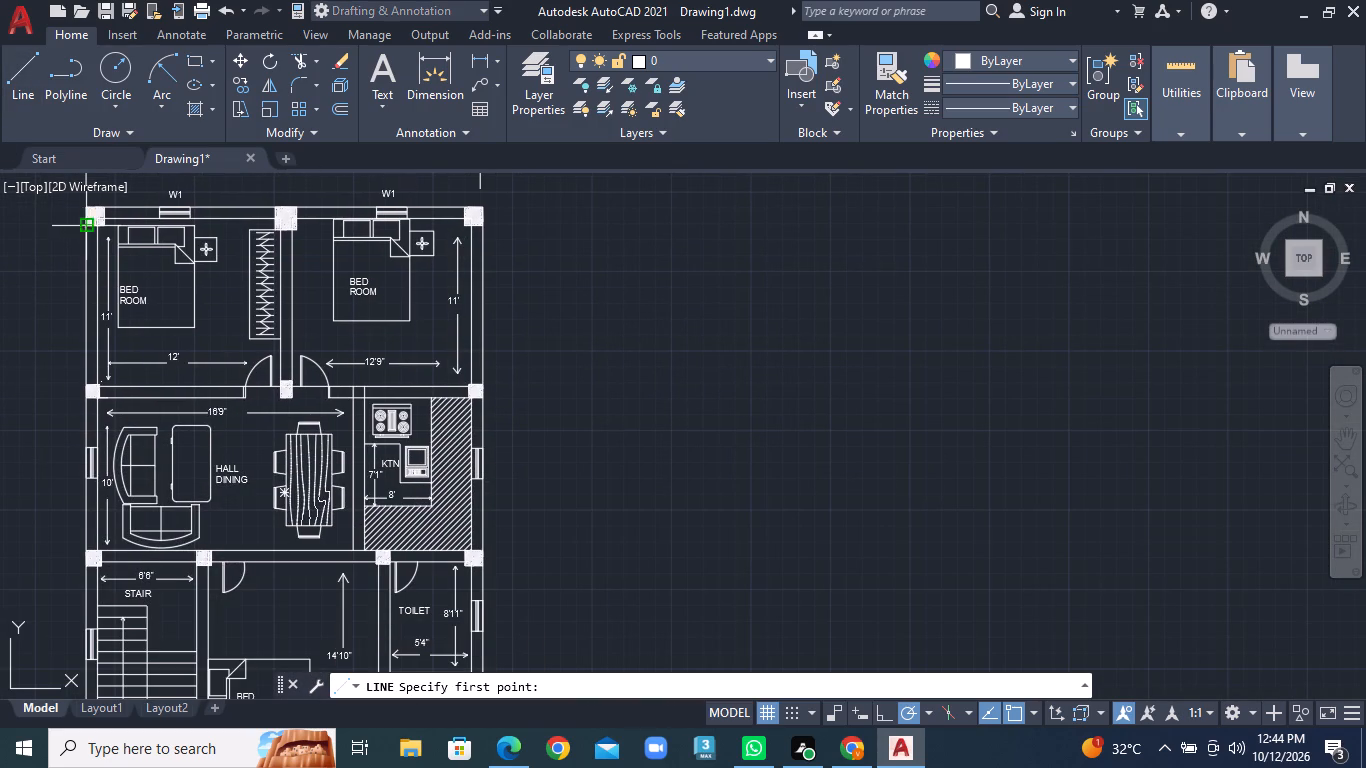
left_click(510, 205)
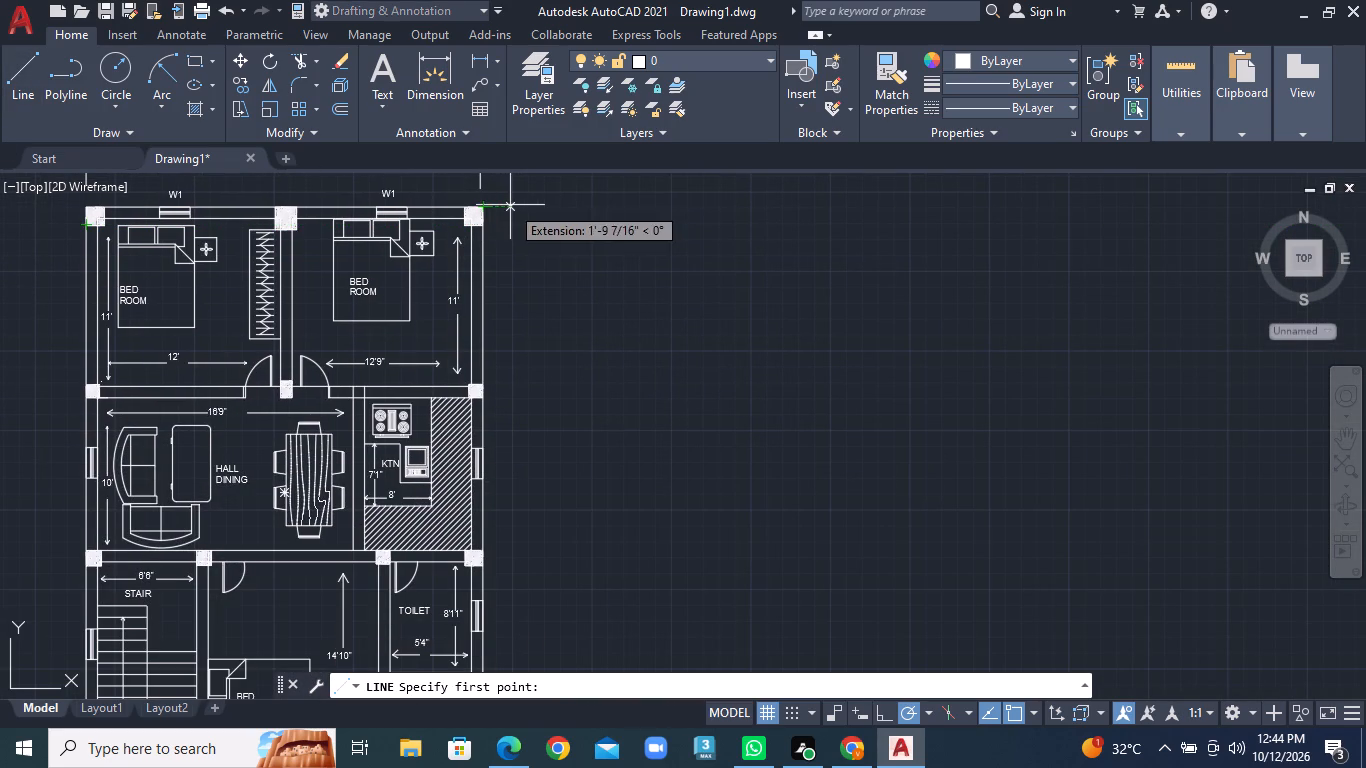
left_click(566, 204)
right_click(561, 224)
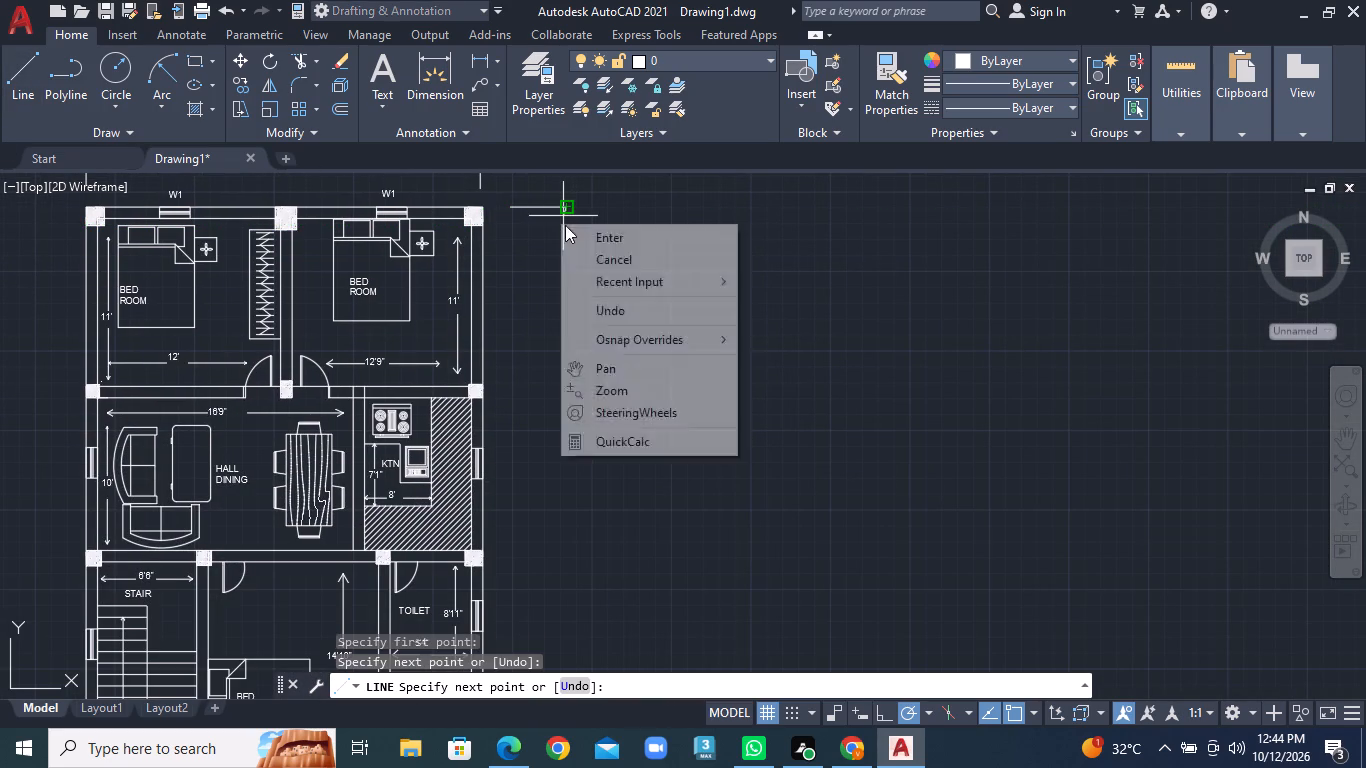
left_click(590, 240)
Draw the upper segment of the overall-height line from the top tick down to beside the kitchen.
right_click(576, 256)
left_click(623, 270)
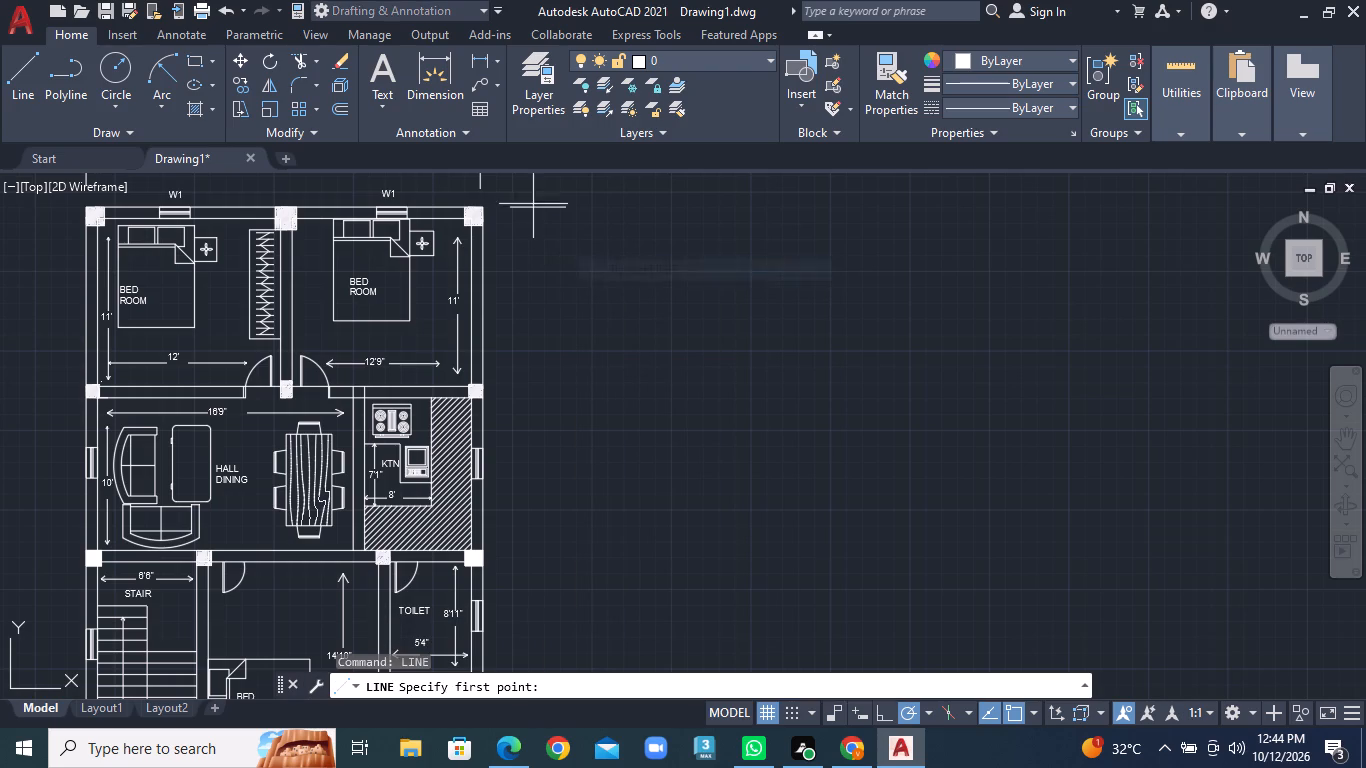
left_click(534, 206)
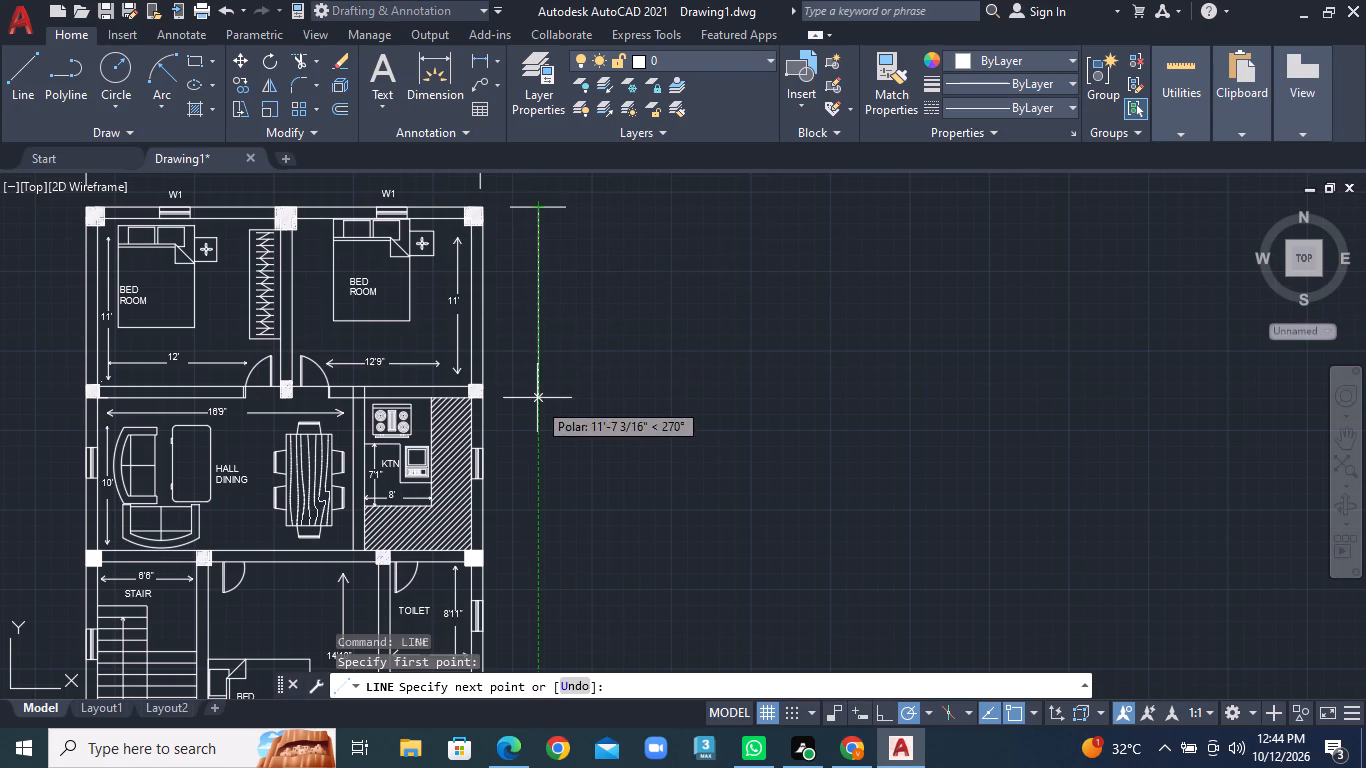
left_click(537, 455)
right_click(537, 455)
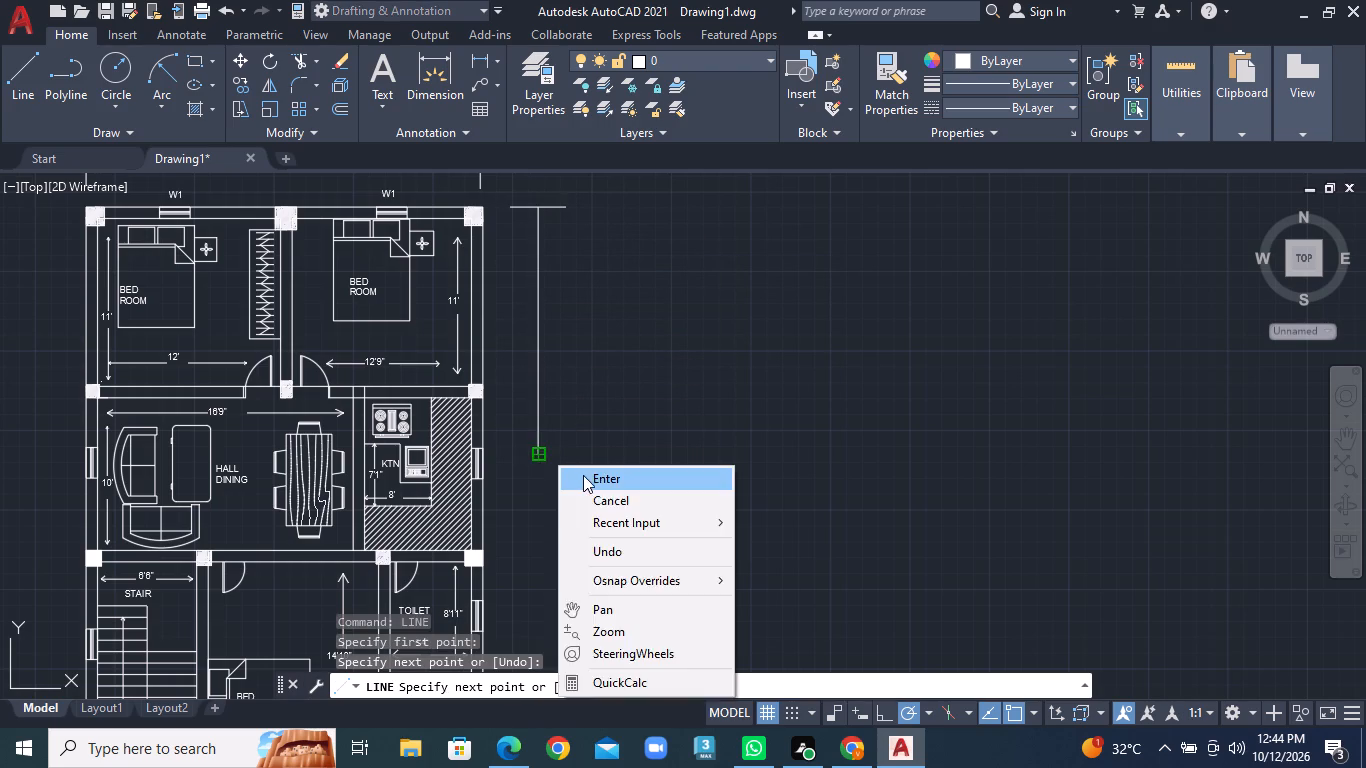
left_click(583, 475)
Draw the lower segment of the overall-height line, leaving a text gap beside the kitchen and ending level with the plan's bottom edge.
middle_click_drag(640, 492, 638, 364)
right_click(643, 397)
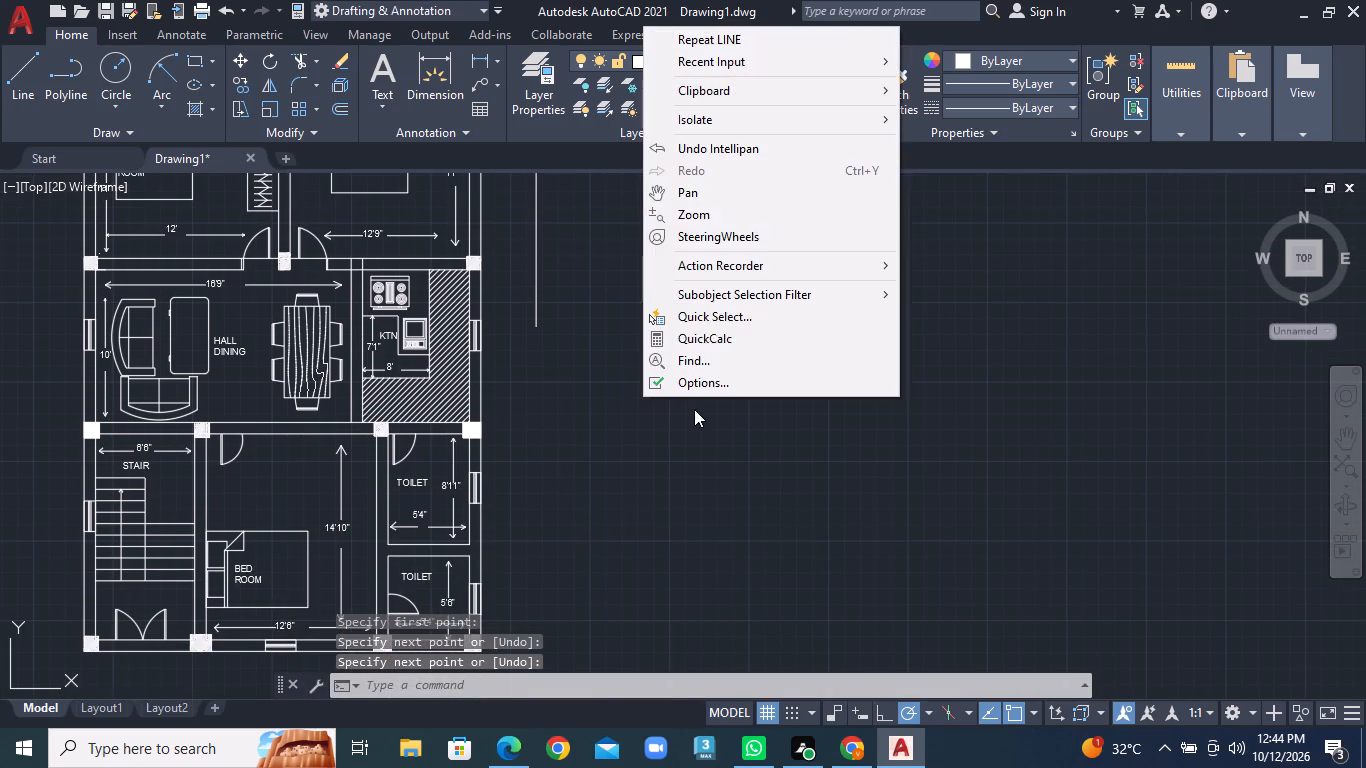
left_click(709, 30)
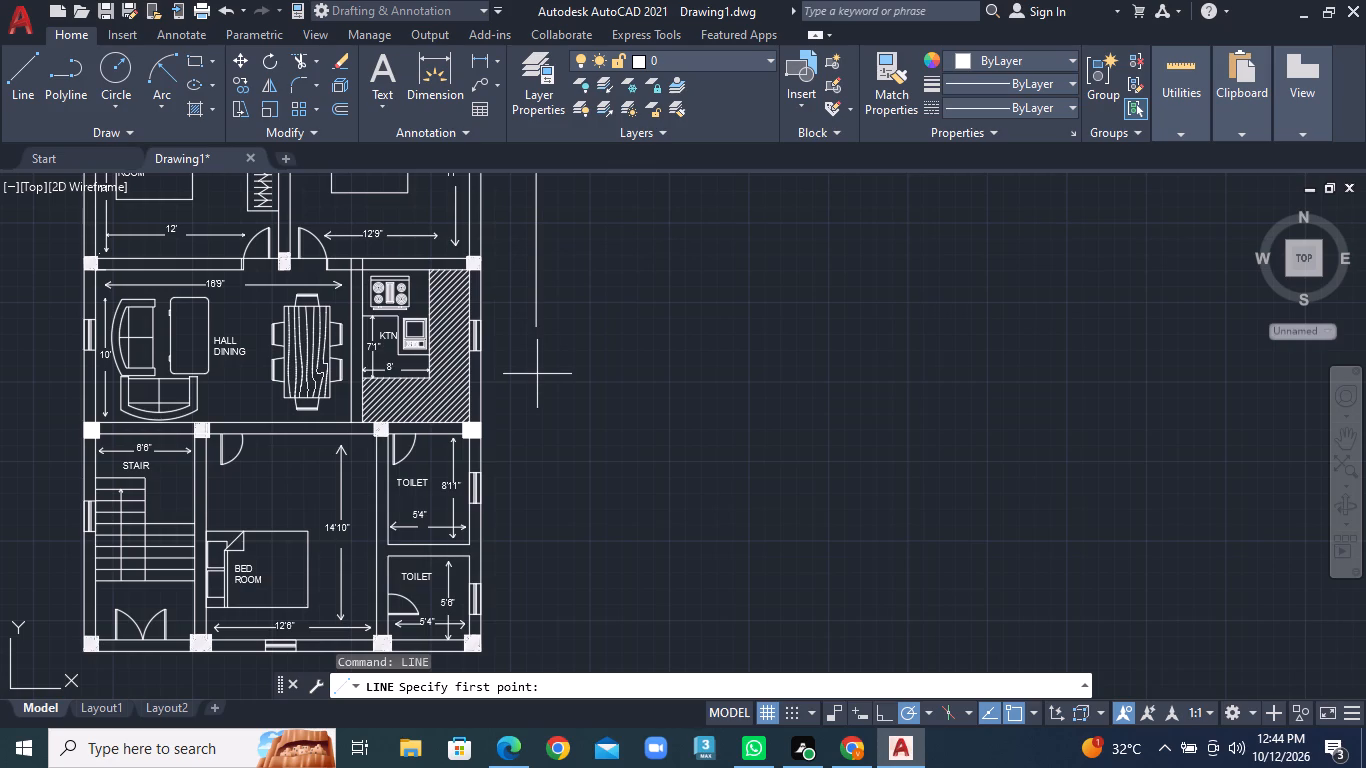
left_click(537, 374)
scroll(564, 505, "down", 2)
middle_click_drag(564, 509, 550, 423)
scroll(555, 449, "up", 3)
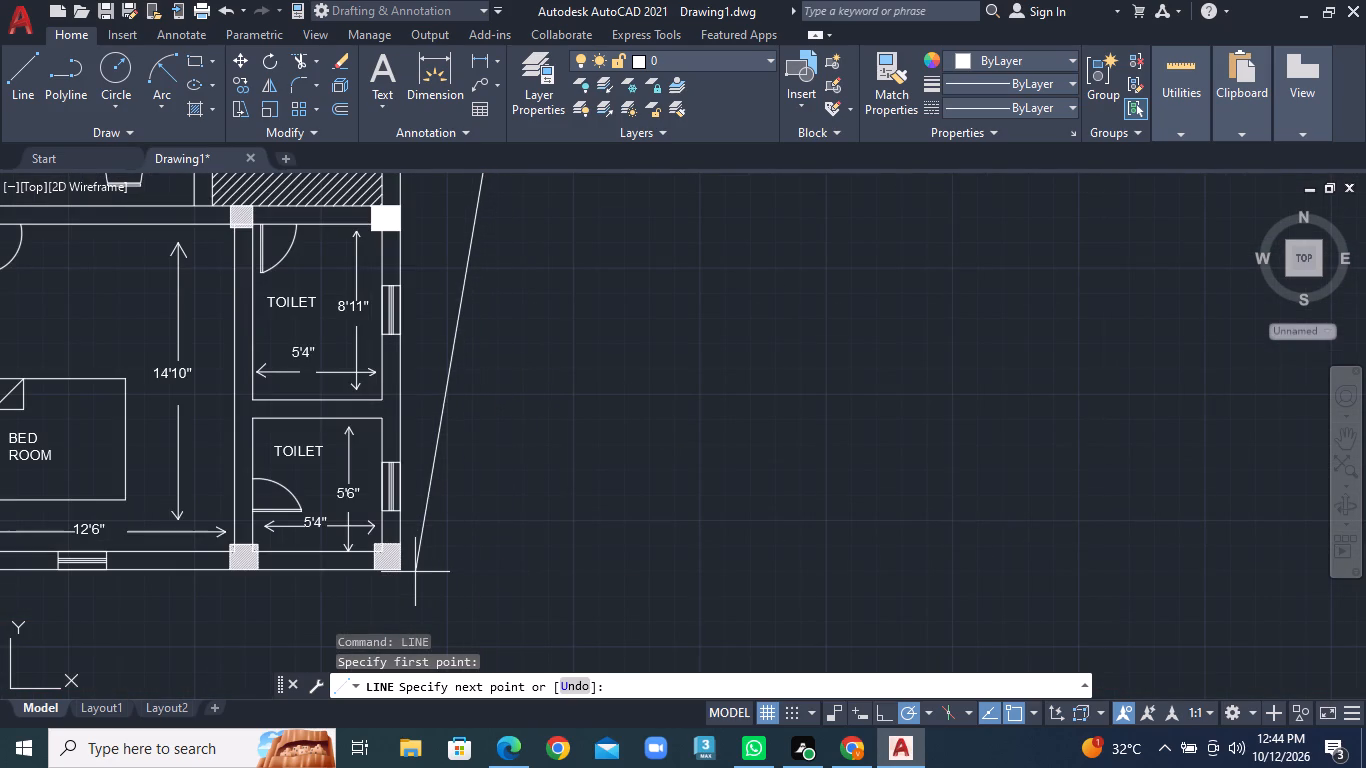
left_click(486, 575)
right_click(486, 575)
left_click(551, 362)
Draw a short horizontal end tick across the lower end of the overall-height line.
right_click(616, 485)
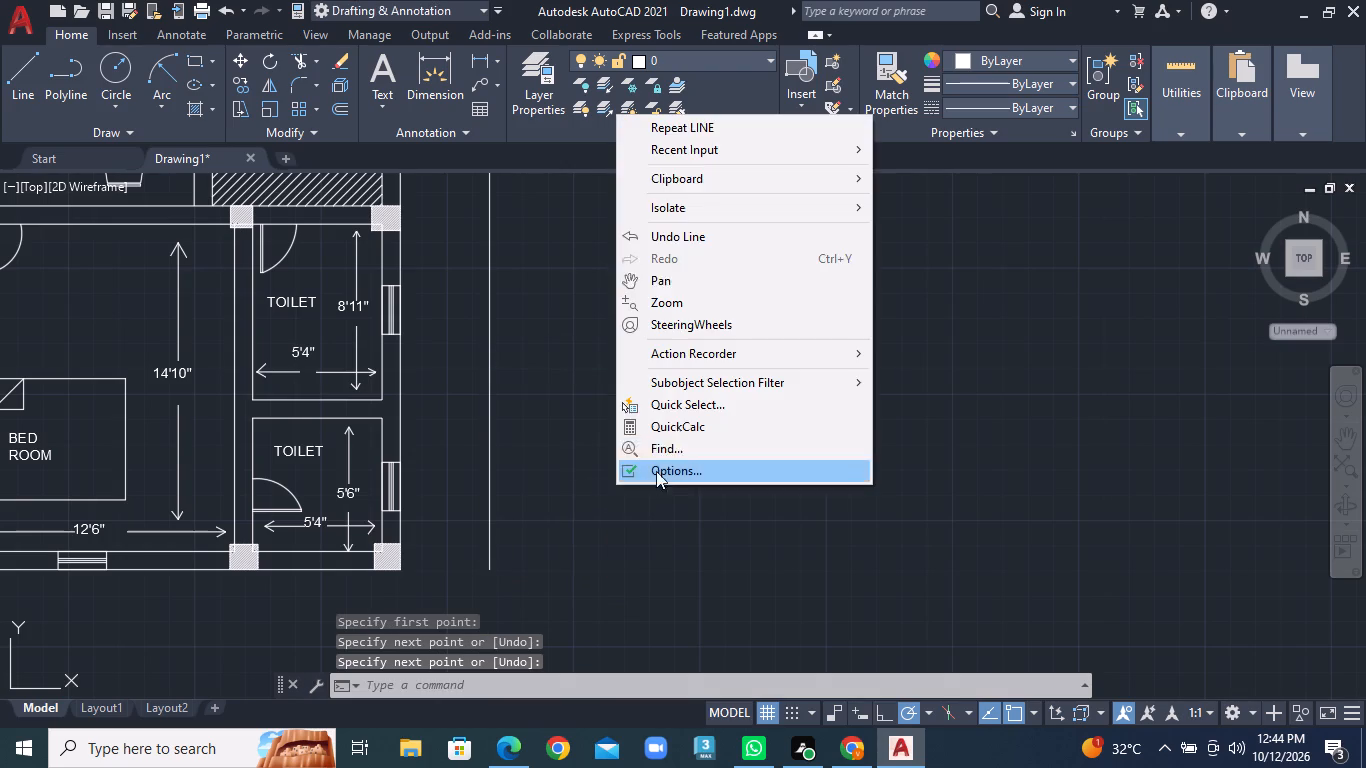
left_click(699, 116)
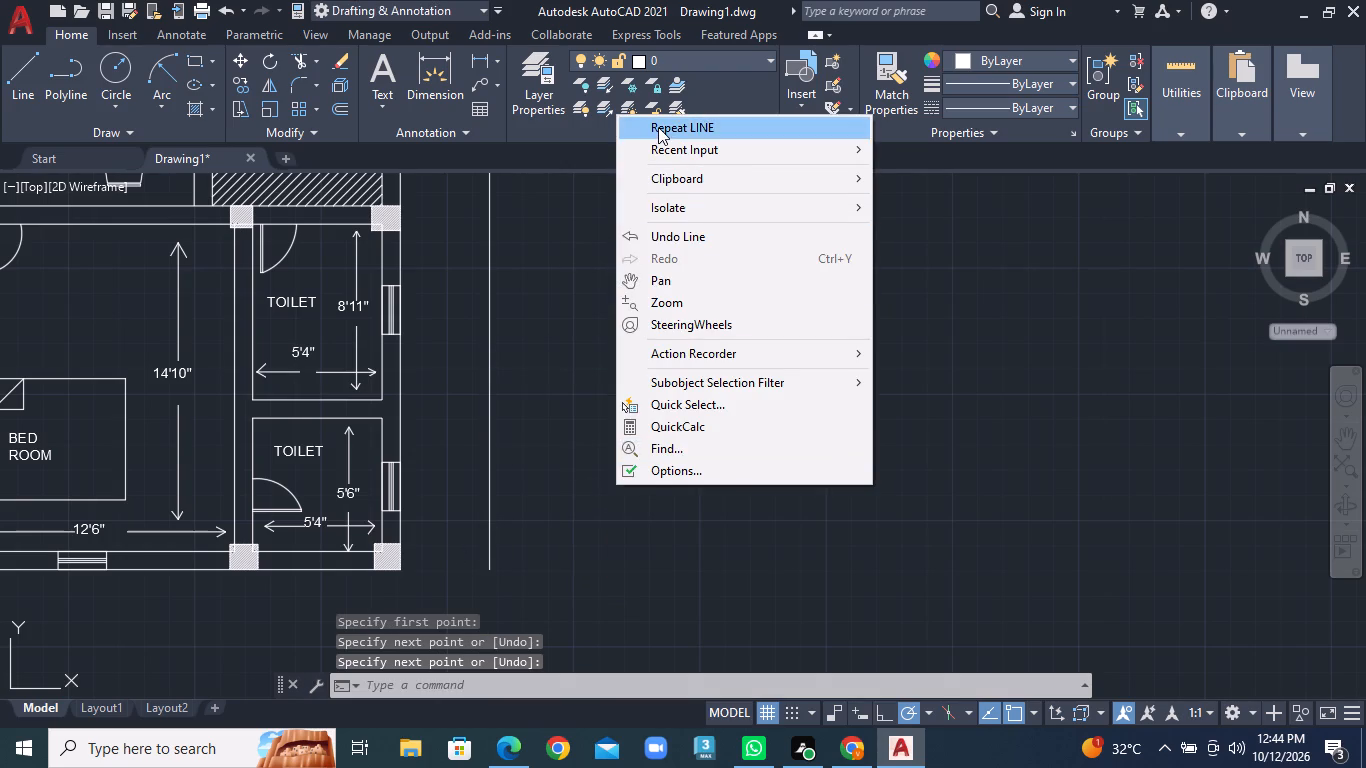
left_click(658, 127)
left_click(446, 570)
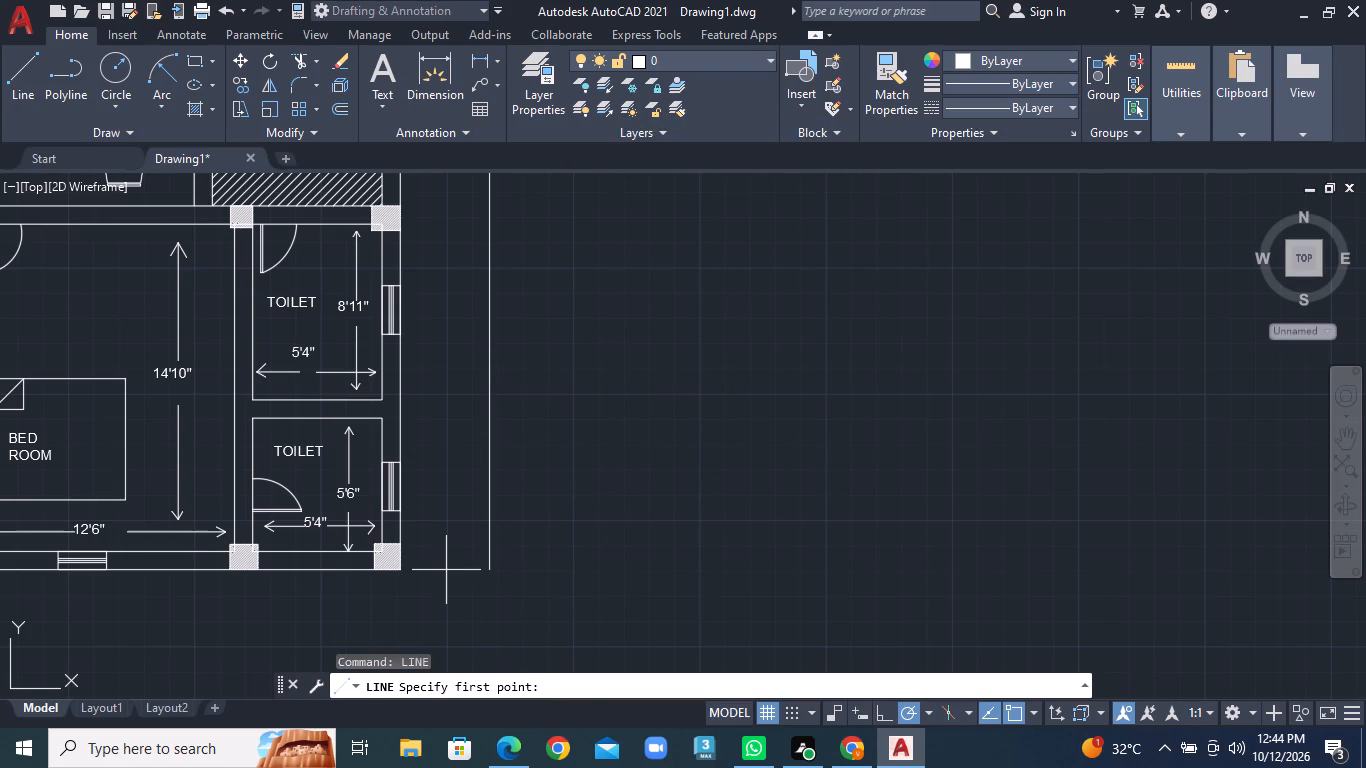
left_click(540, 574)
right_click(540, 574)
left_click(625, 358)
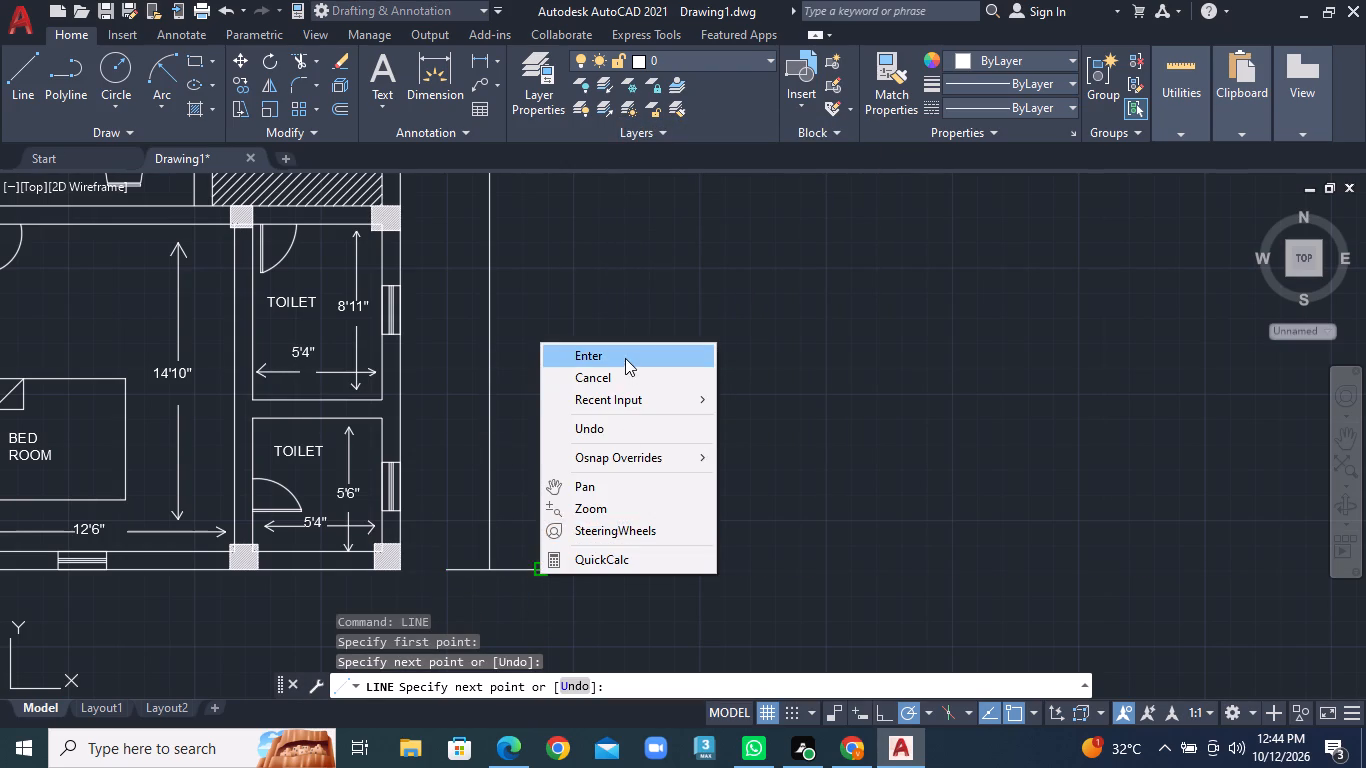
Add a W2 multiline text label outside the right wall beside the kitchen window.
middle_click_drag(468, 327, 473, 353)
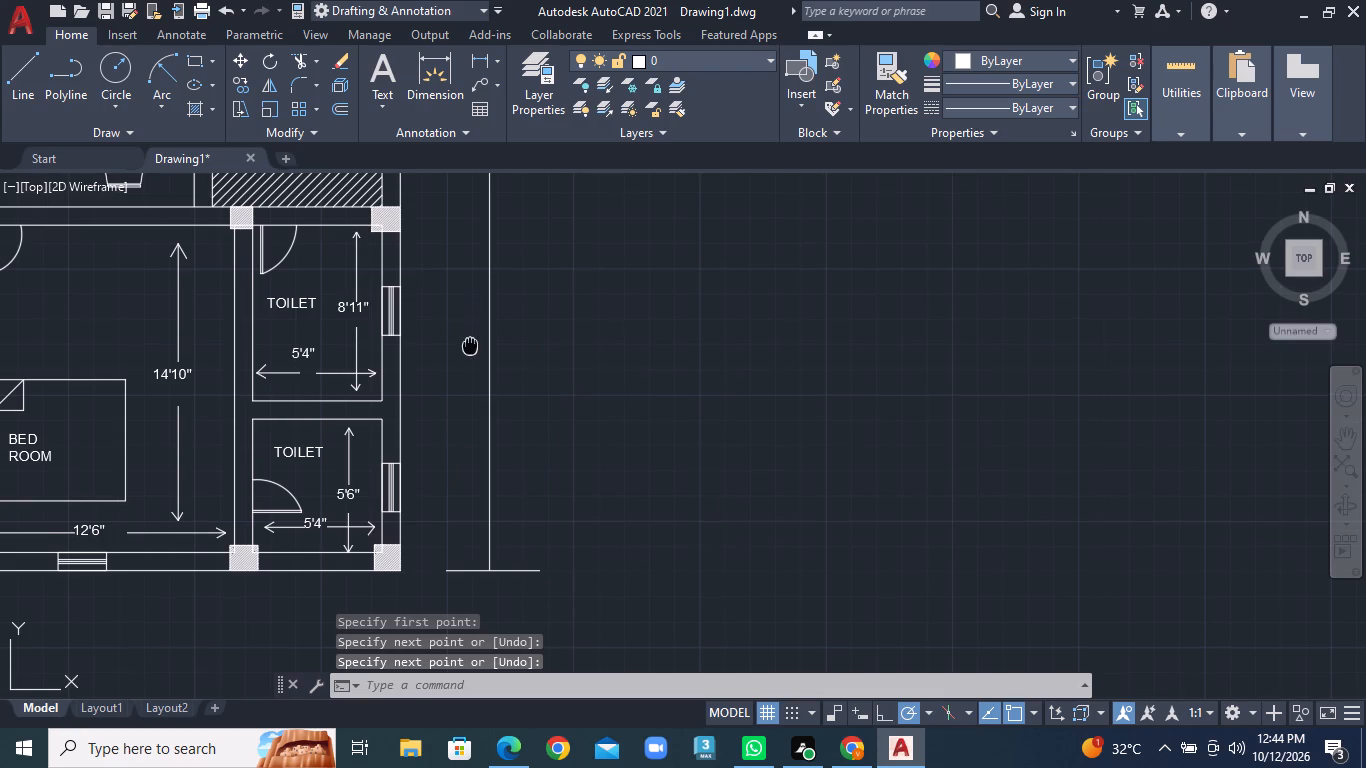
middle_click_drag(473, 353, 510, 486)
scroll(443, 278, "down", 1)
middle_click_drag(443, 278, 447, 389)
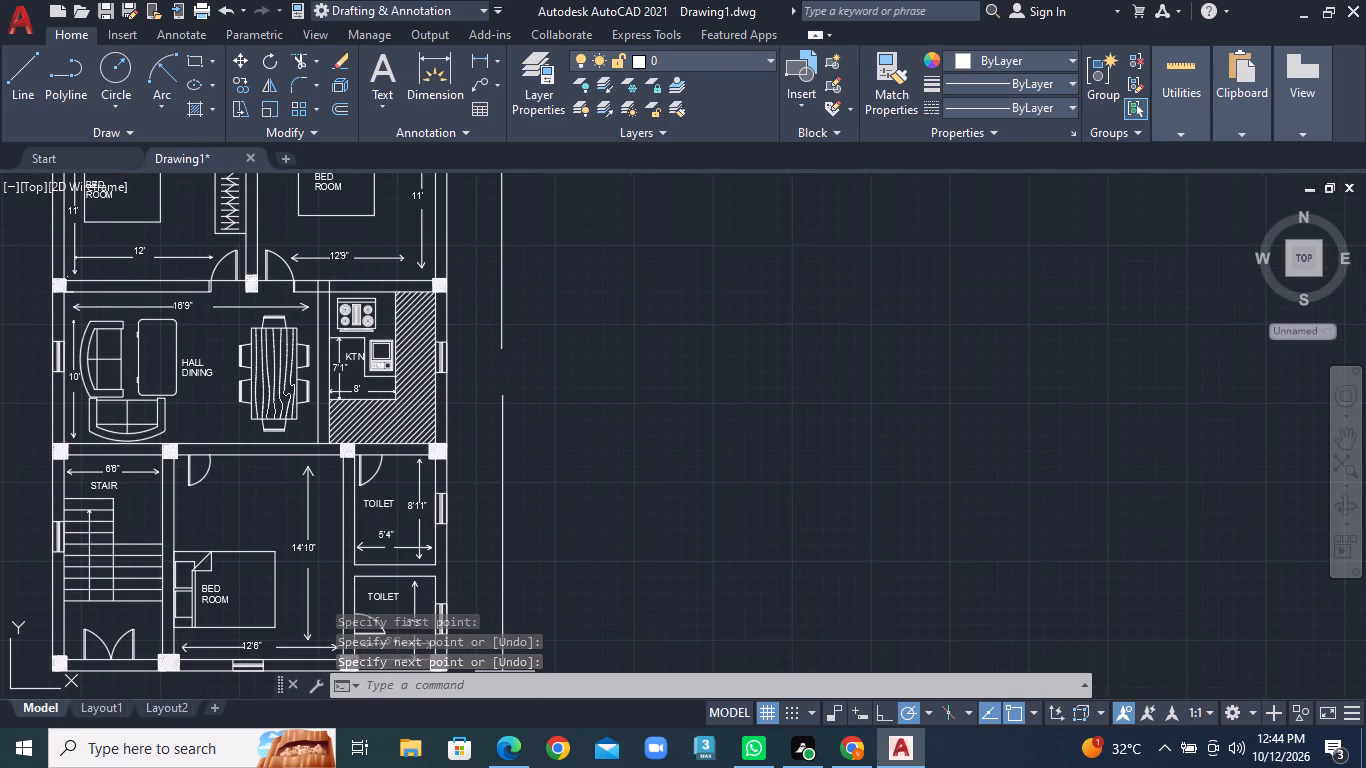
type("MT")
key("Return")
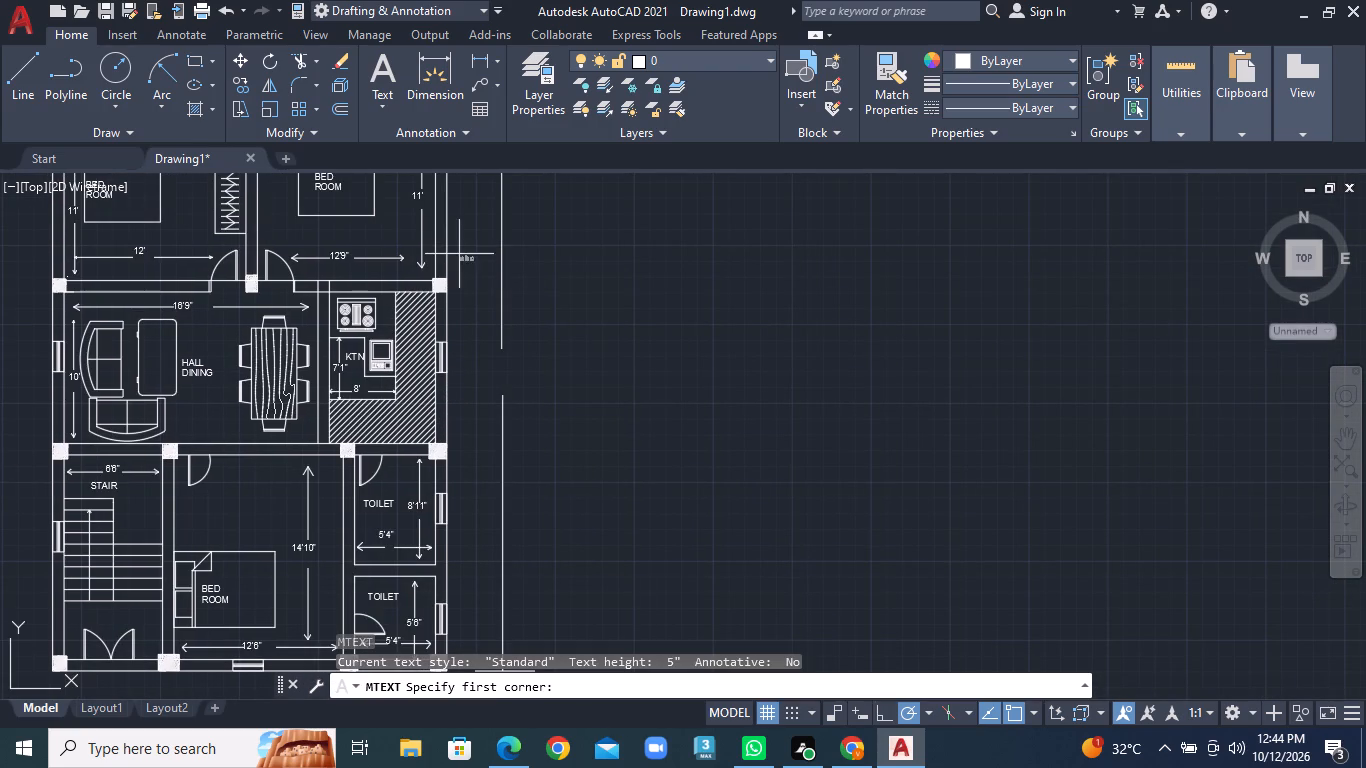
middle_click_drag(445, 290, 468, 293)
scroll(475, 381, "up", 2)
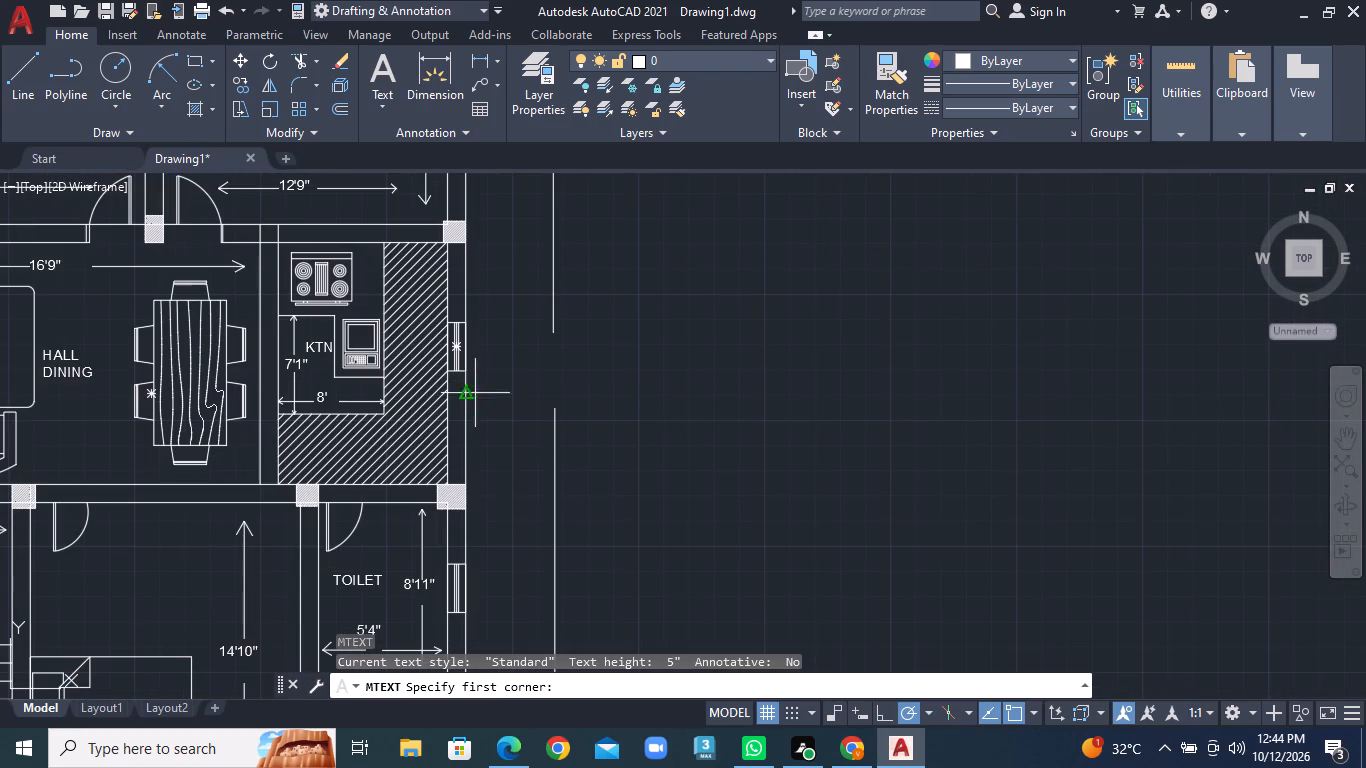
left_click(475, 321)
left_click(538, 376)
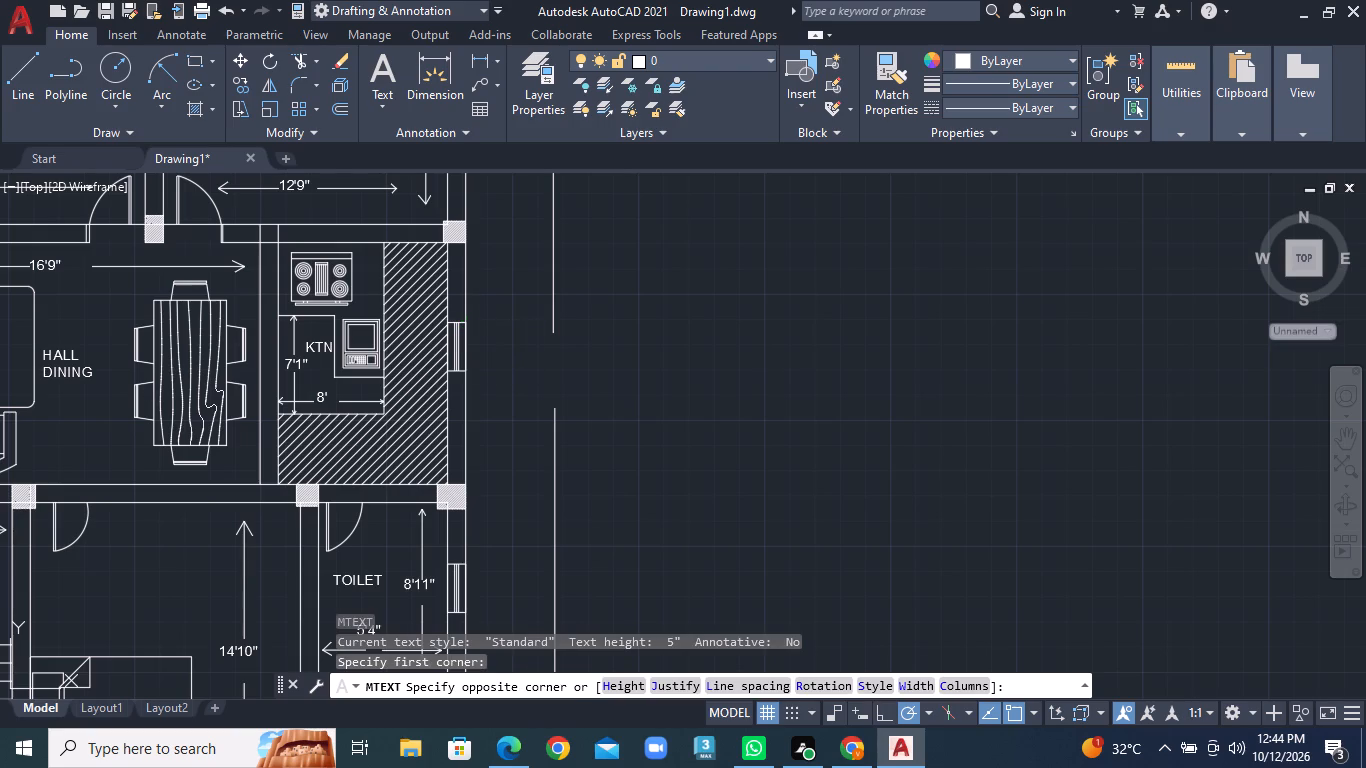
type("W2")
left_click(540, 397)
Add a W2 multiline text label outside the right wall beside the upper toilet's window.
middle_click_drag(489, 460, 489, 236)
right_click(487, 354)
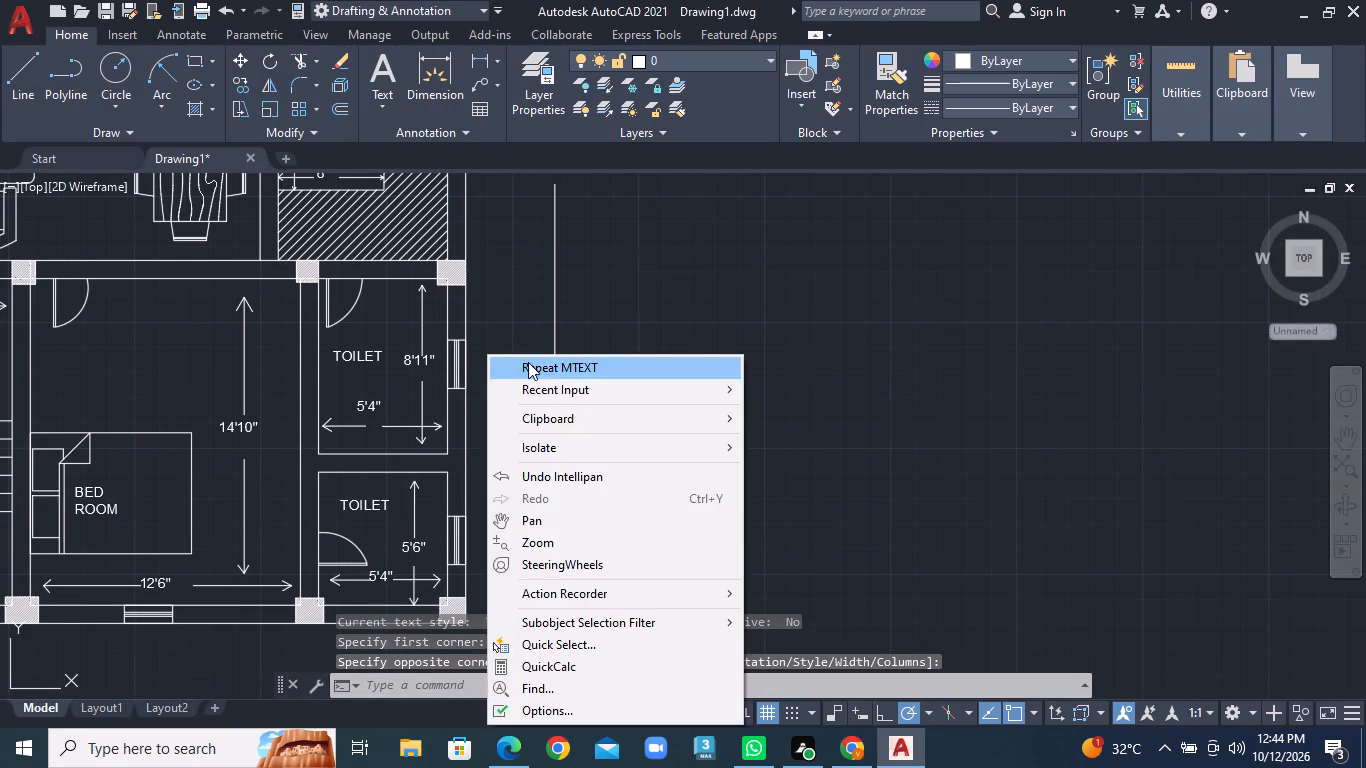
left_click(528, 362)
left_click(490, 346)
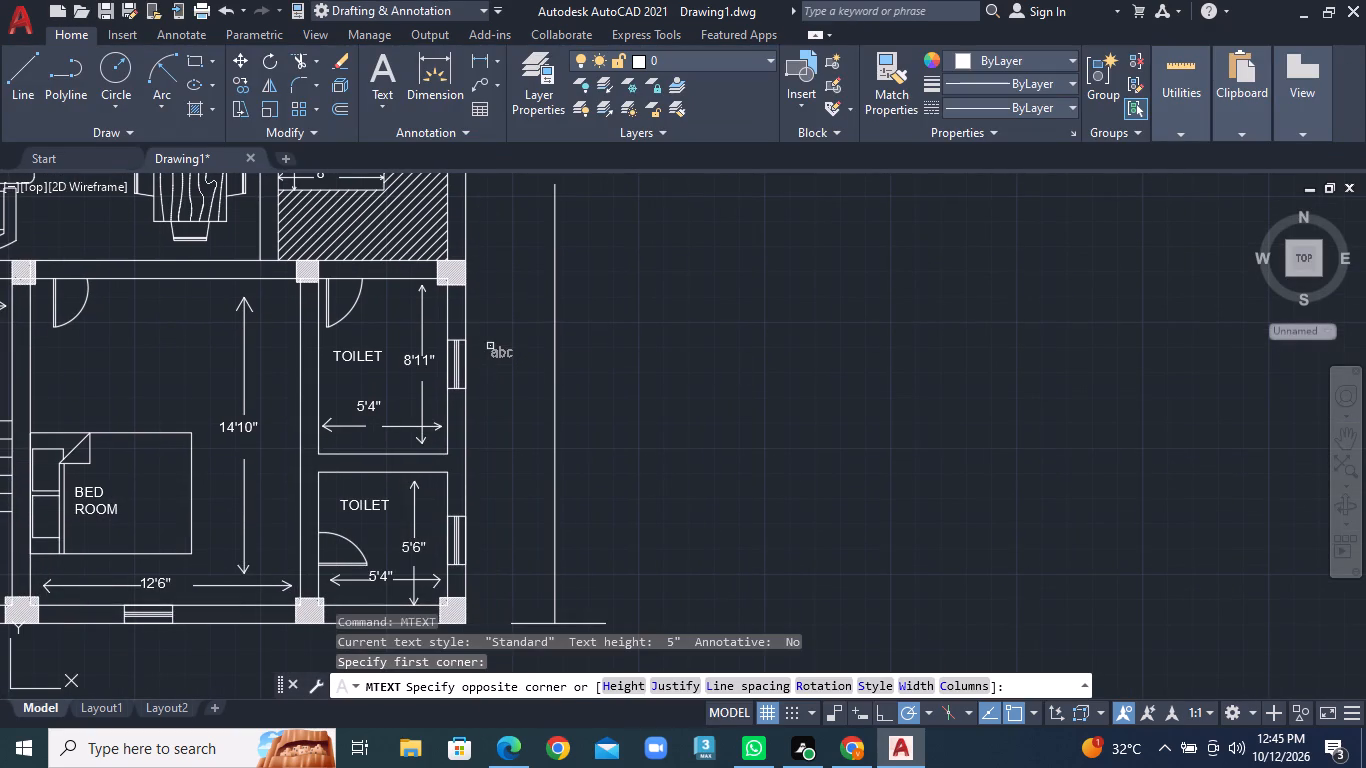
left_click(510, 395)
type("W2")
left_click(505, 408)
Add a W2 multiline text label outside the right wall beside the lower toilet's window.
middle_click_drag(481, 531, 469, 420)
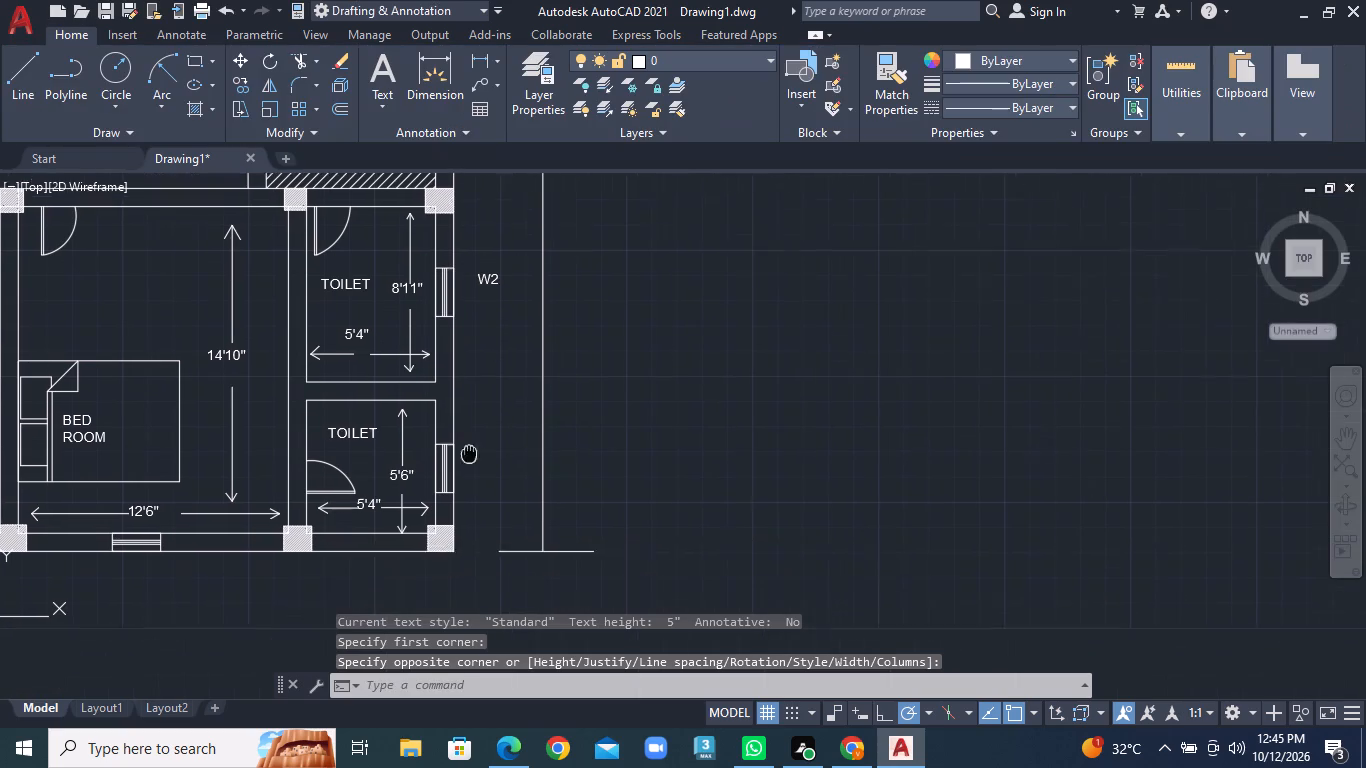
middle_click_drag(469, 420, 470, 404)
middle_click(470, 371)
scroll(463, 394, "up", 1)
right_click(463, 402)
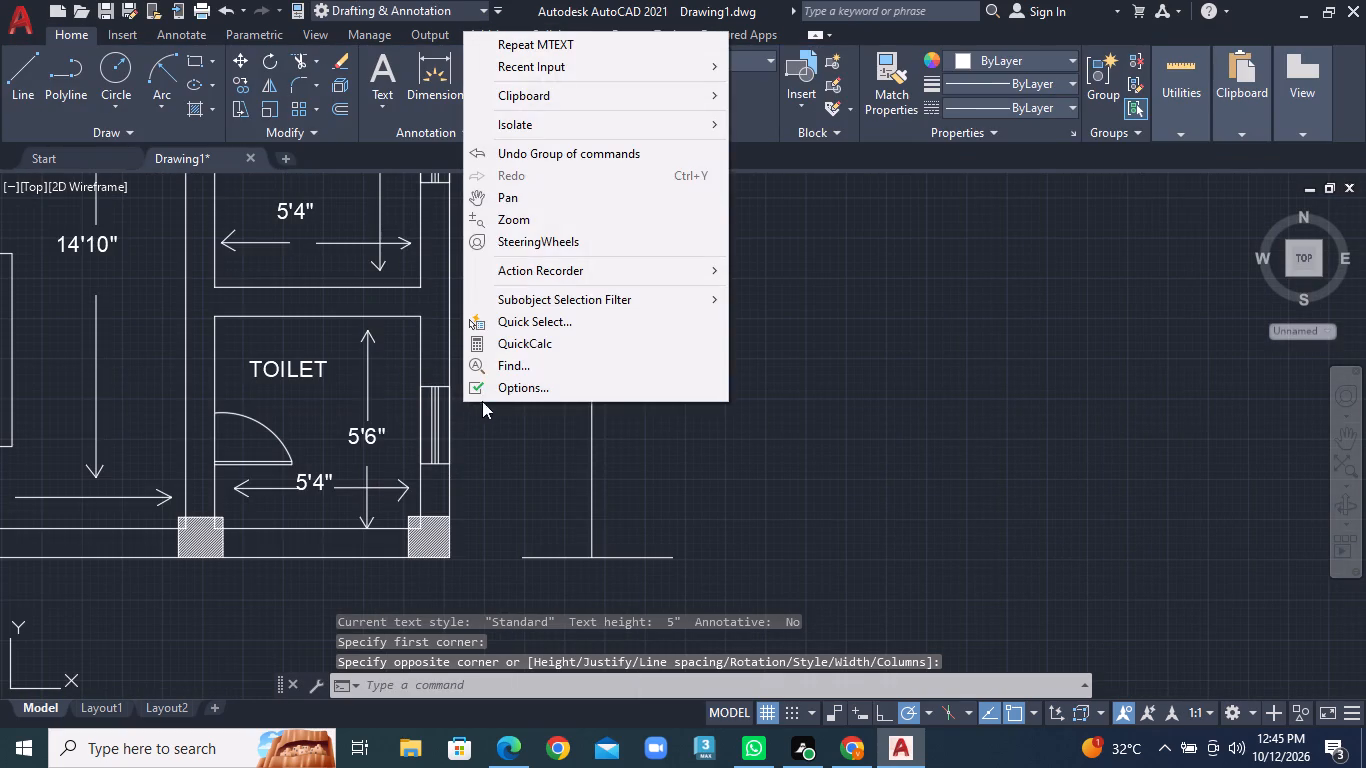
left_click(524, 39)
left_click(473, 404)
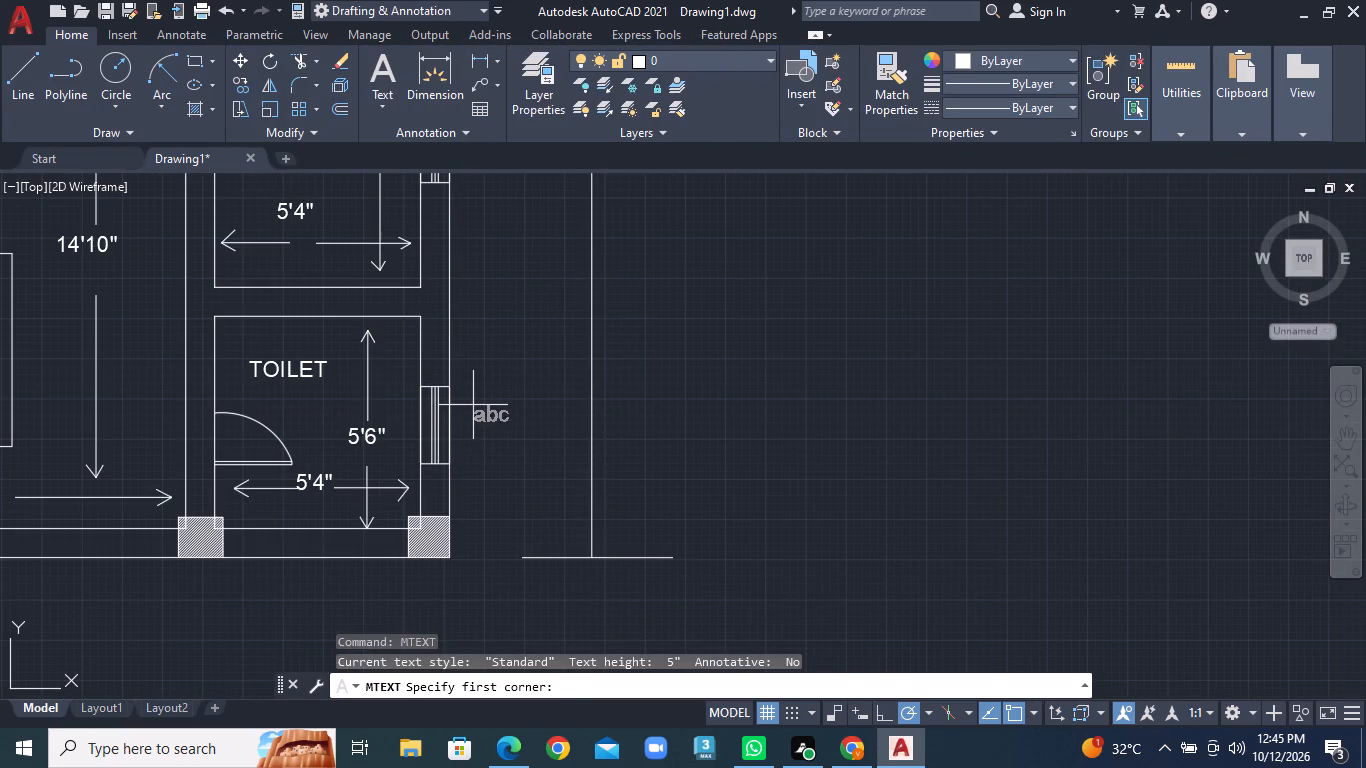
left_click(546, 468)
type("W2")
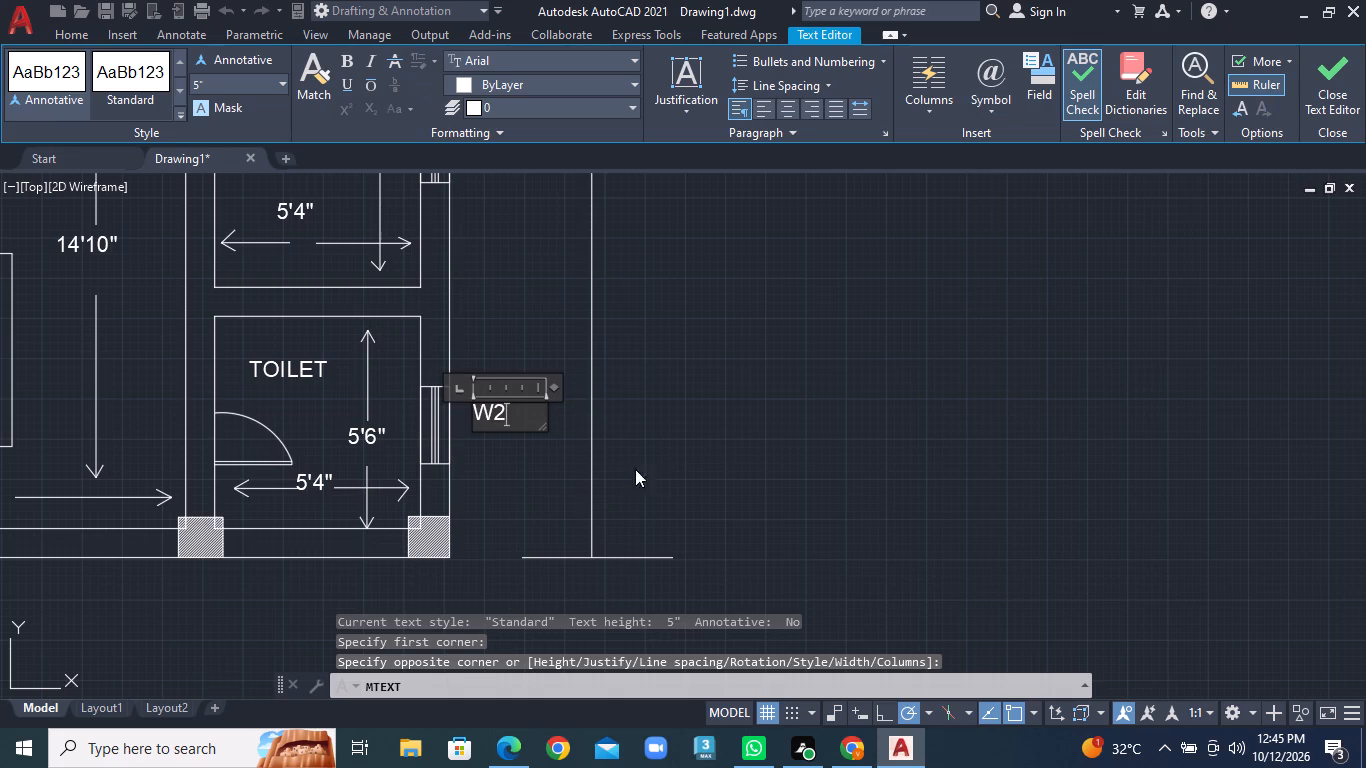
left_click(686, 458)
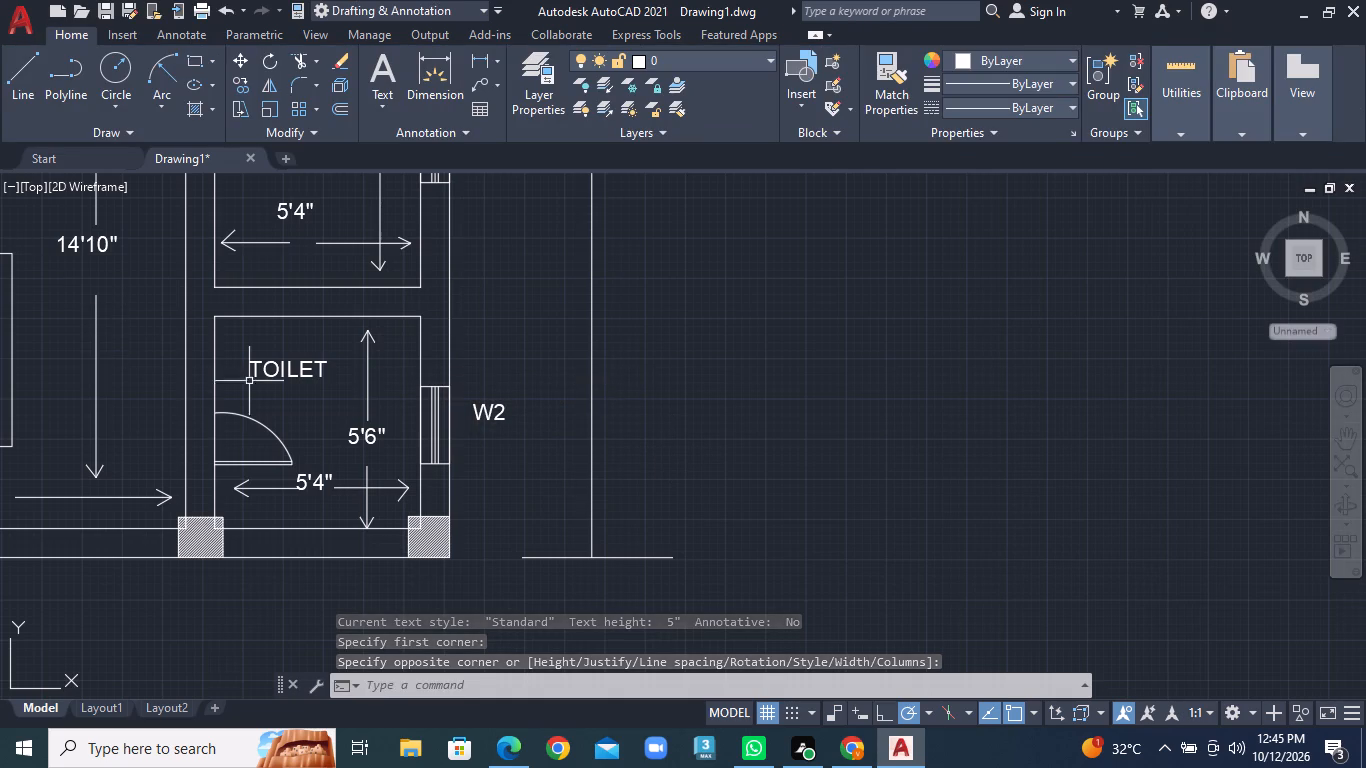
Add a W1 multiline text label outside the bottom wall below the lower bedroom's window.
scroll(276, 428, "down", 1)
middle_click_drag(264, 476, 593, 342)
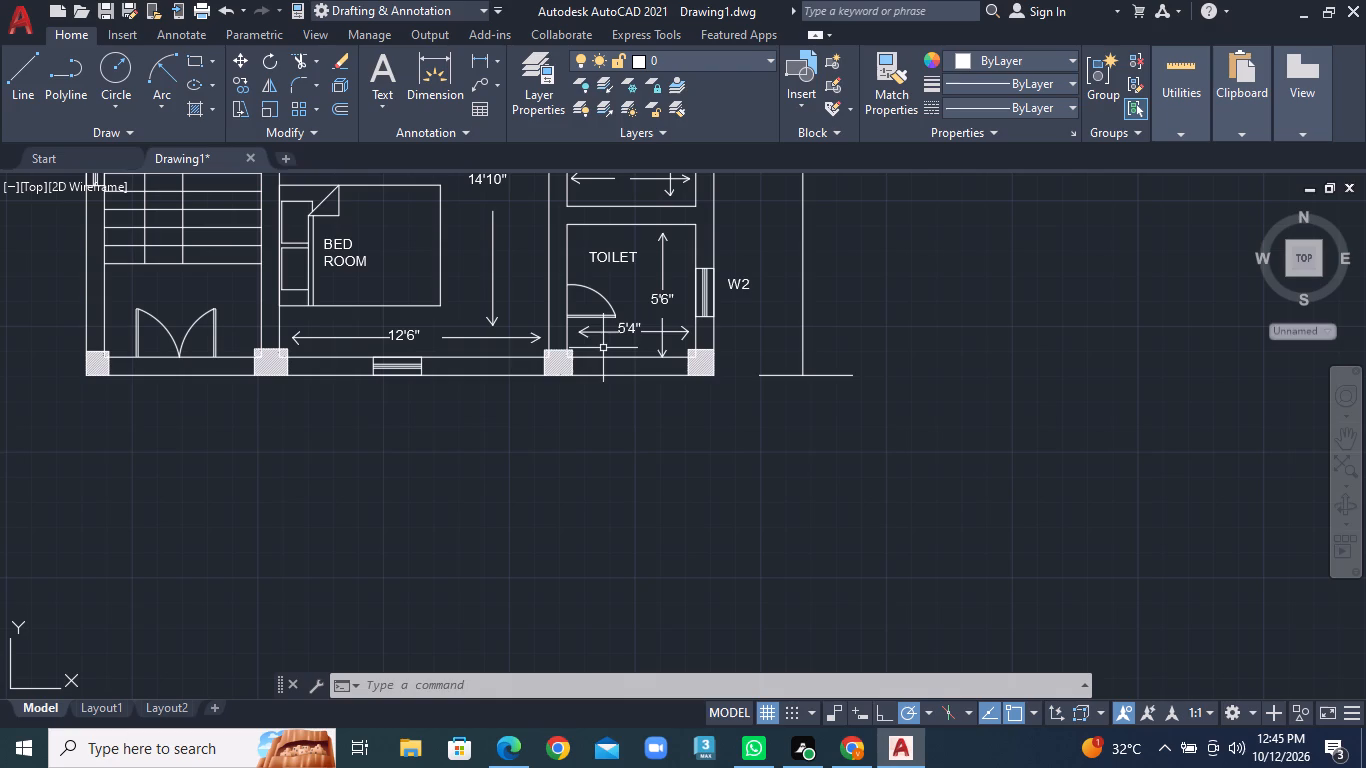
right_click(413, 419)
left_click(497, 59)
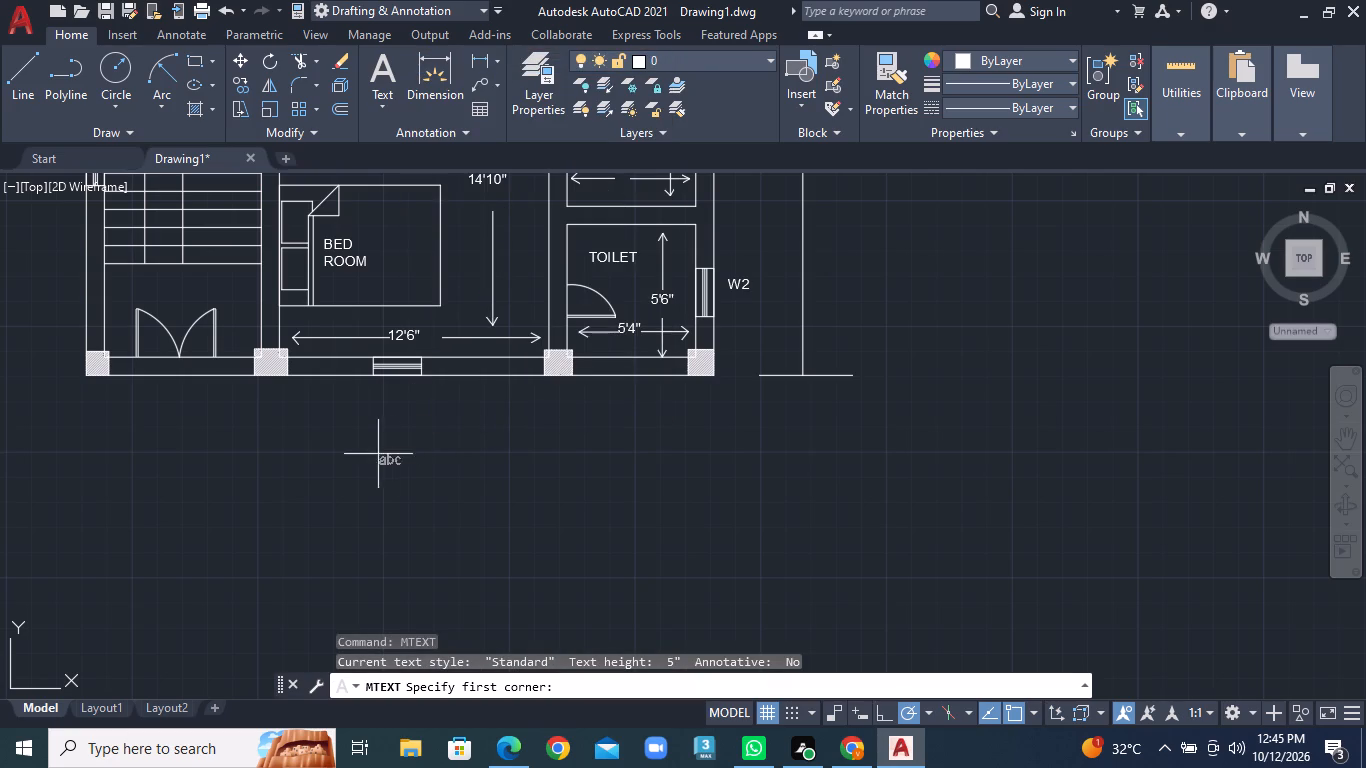
left_click(376, 387)
left_click(494, 438)
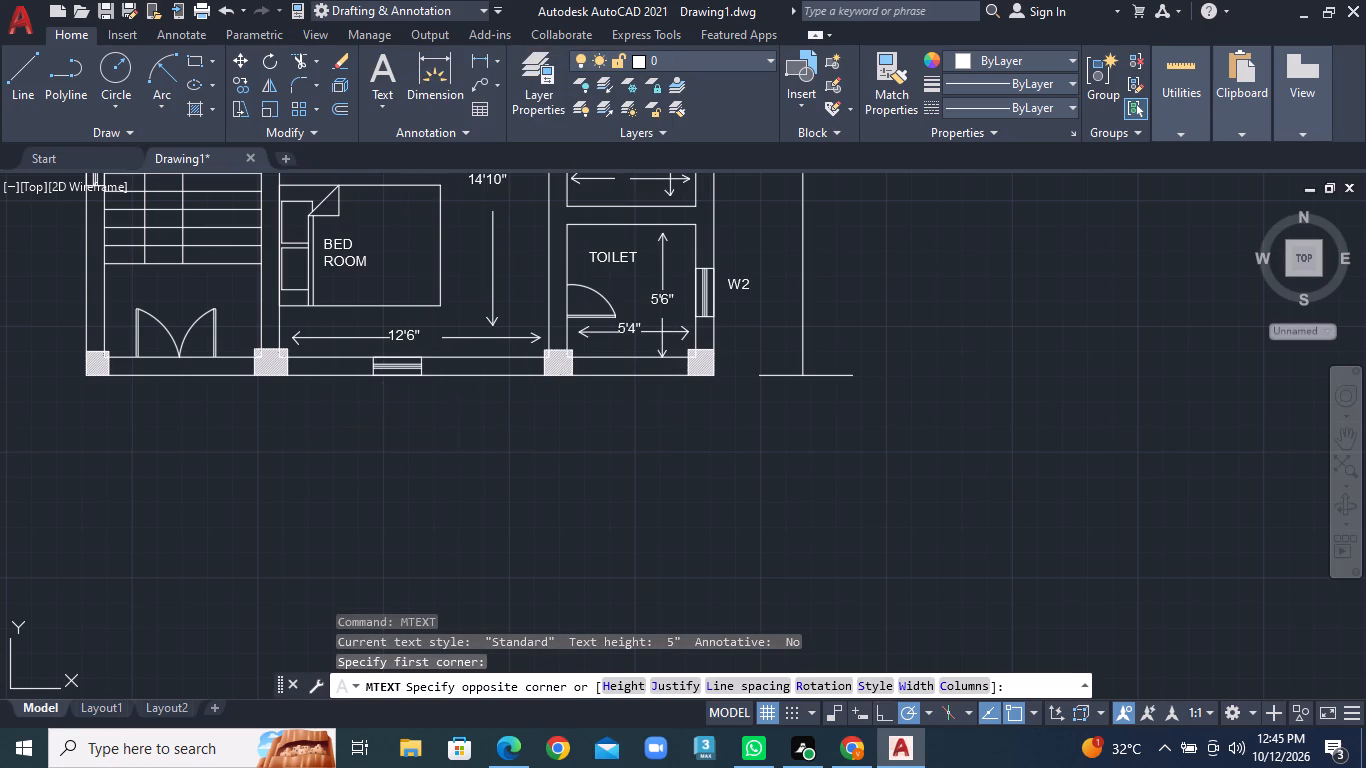
type("W1")
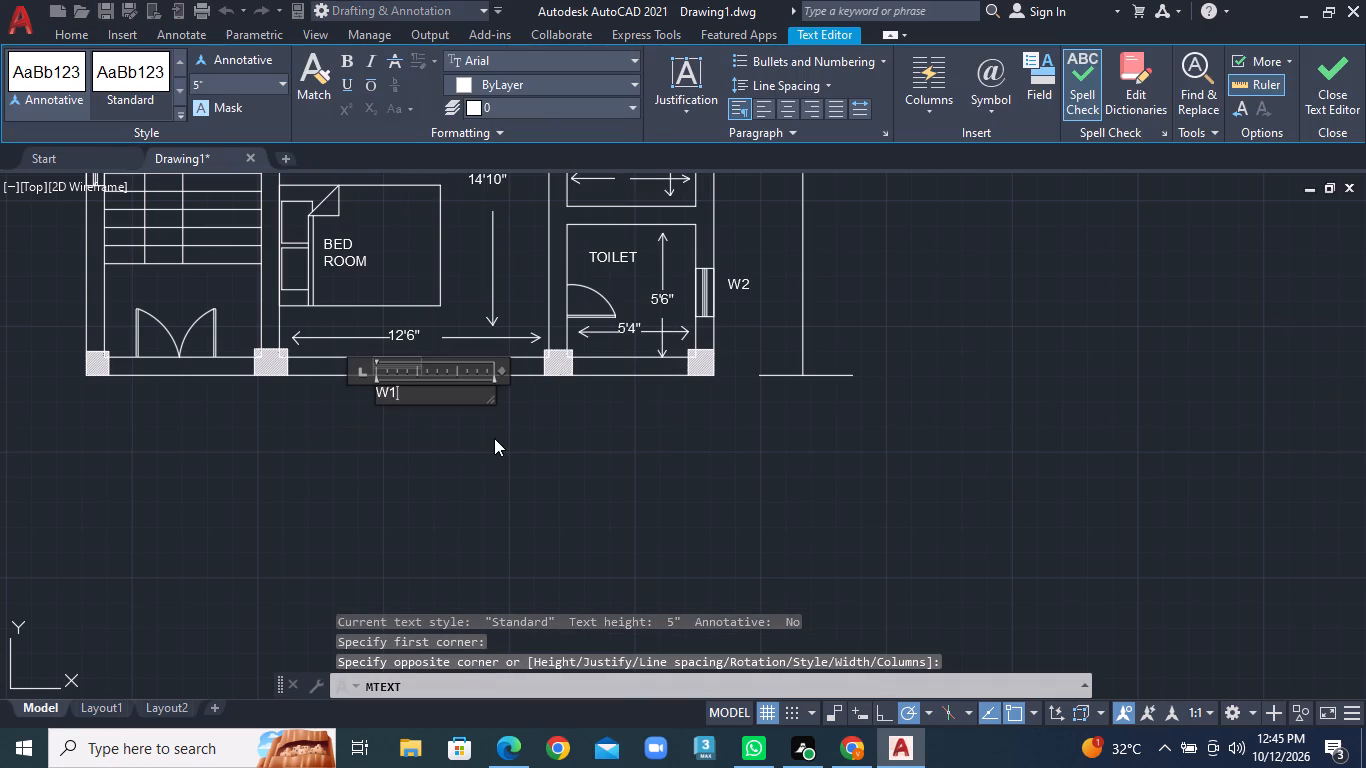
left_click(488, 481)
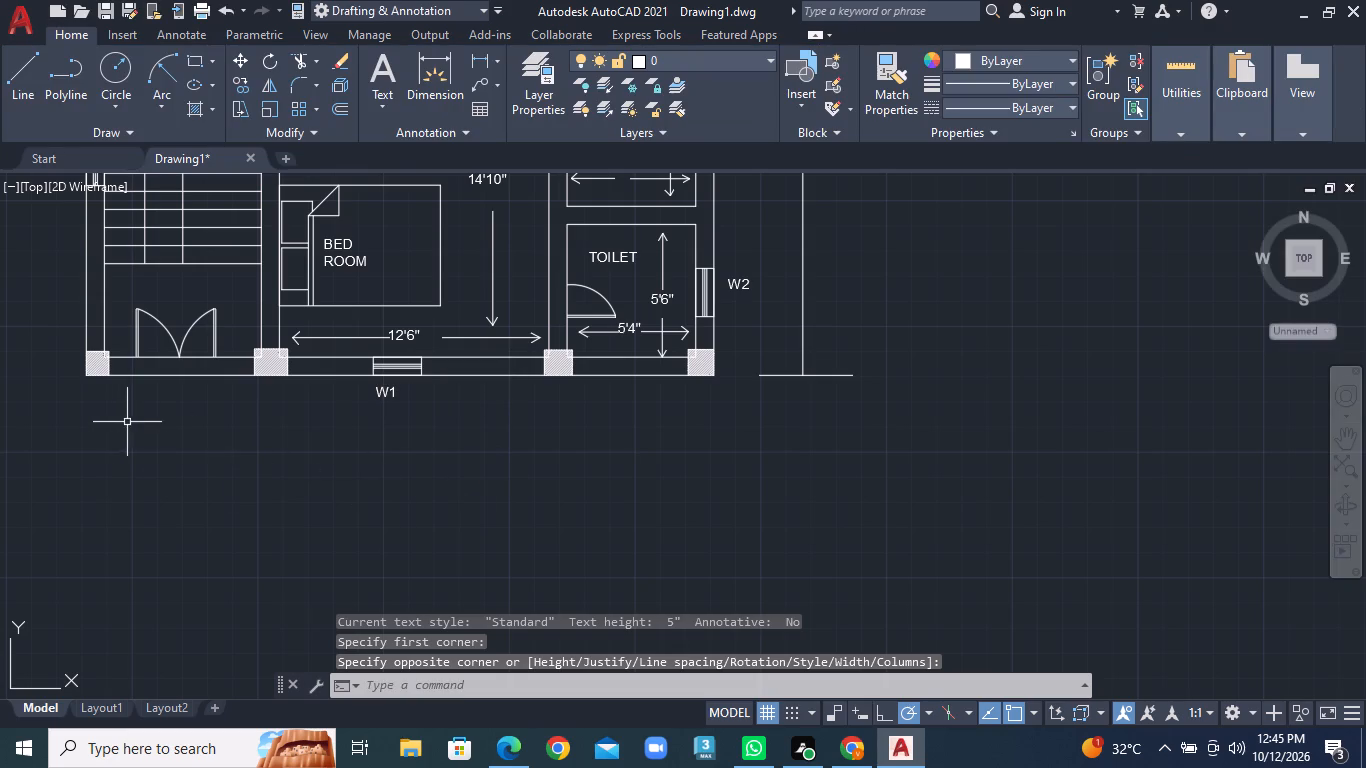
Add an MD multiline text label just below the double entrance door near the stair.
right_click(133, 420)
left_click(216, 60)
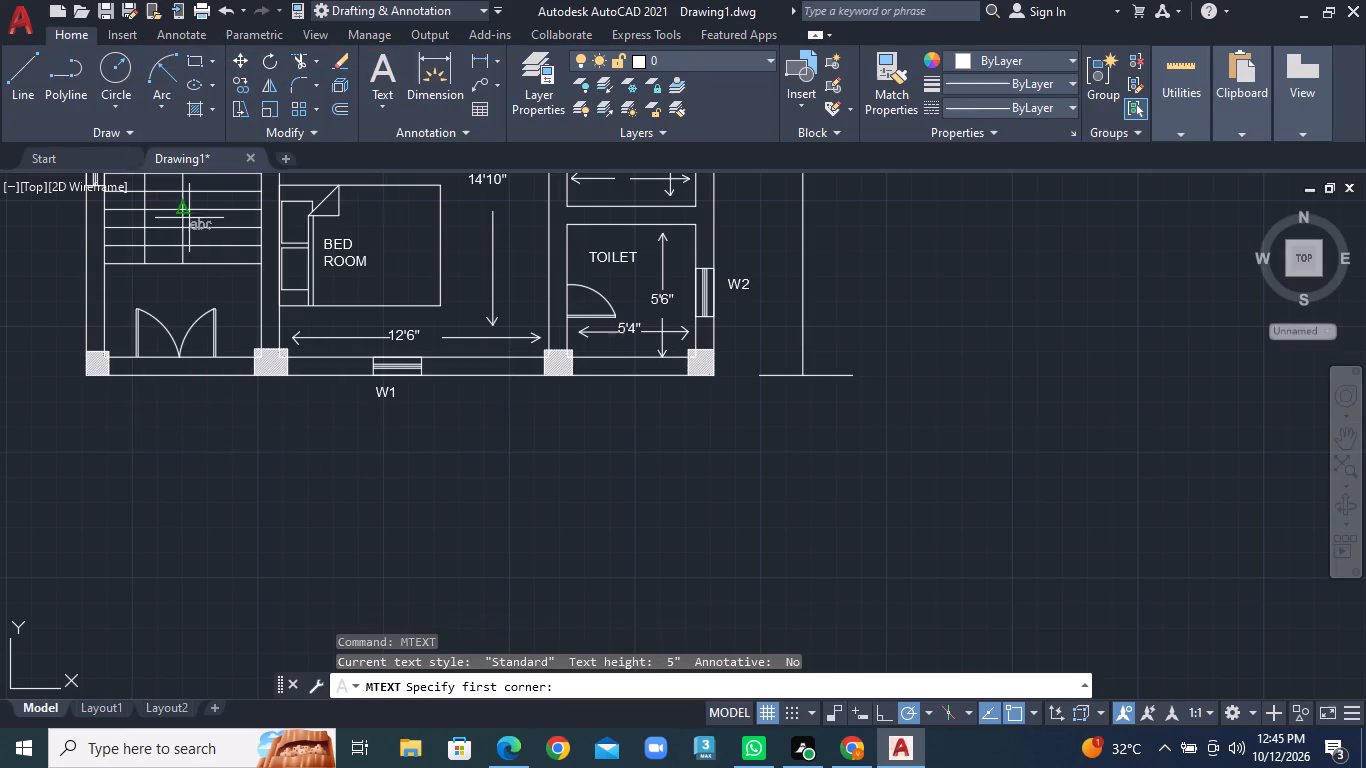
left_click(155, 380)
left_click(228, 429)
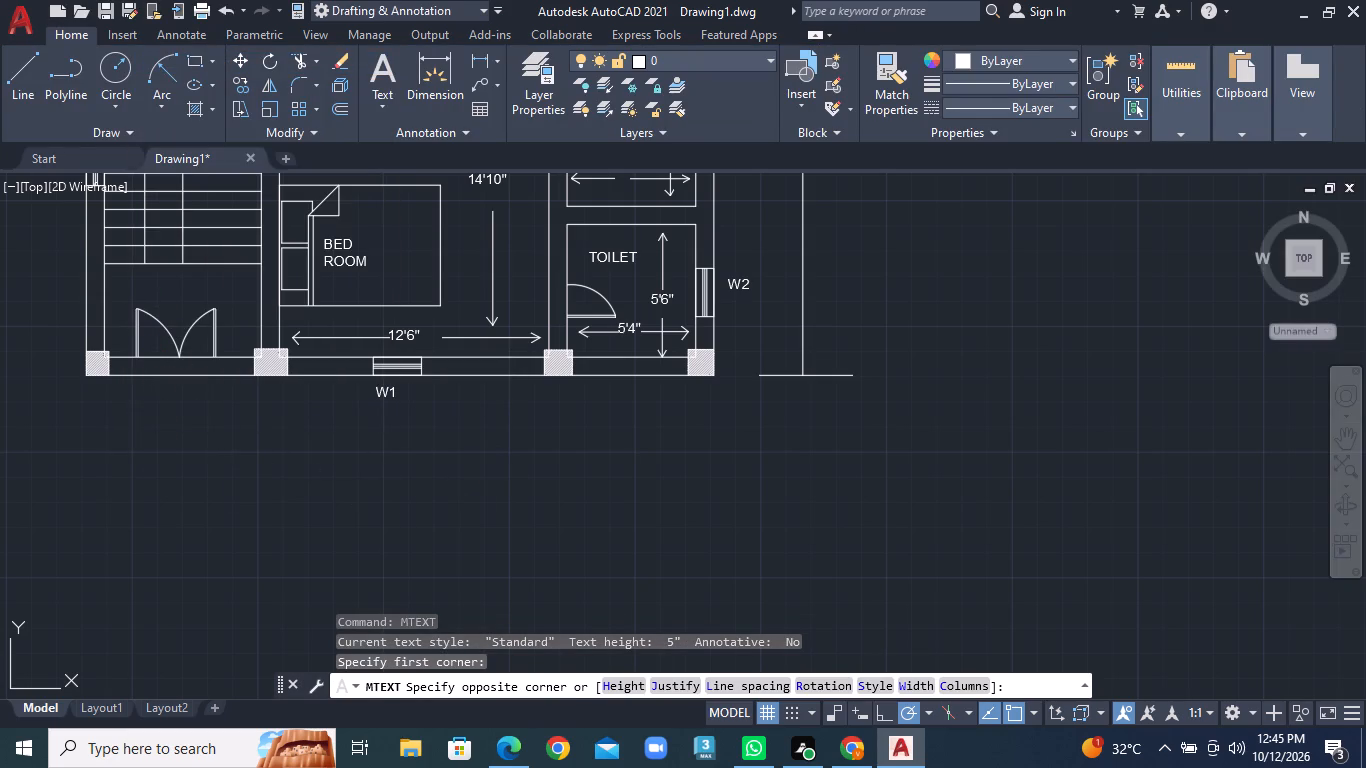
type("MD")
left_click(430, 493)
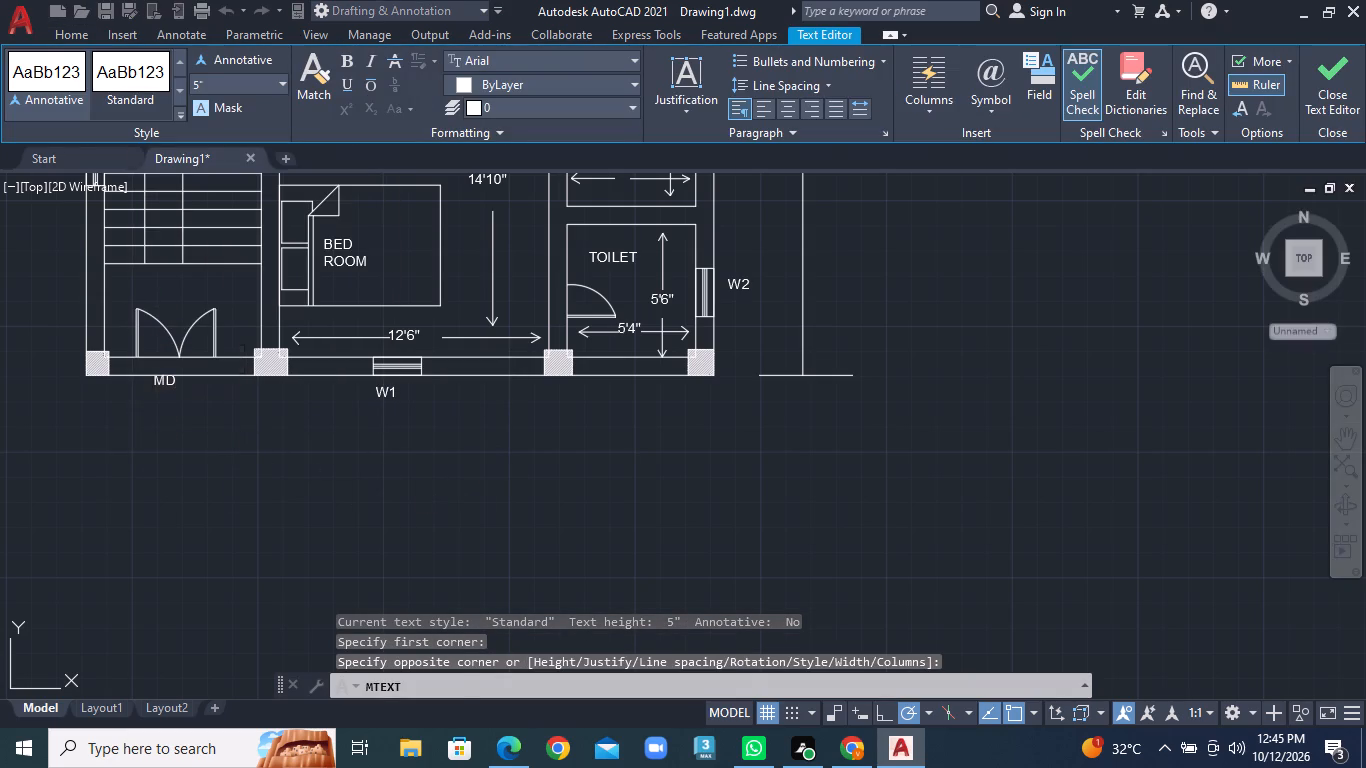
Add a W3 multiline text label outside the left wall beside the stair window.
middle_click_drag(135, 384, 527, 613)
scroll(135, 384, "down", 1)
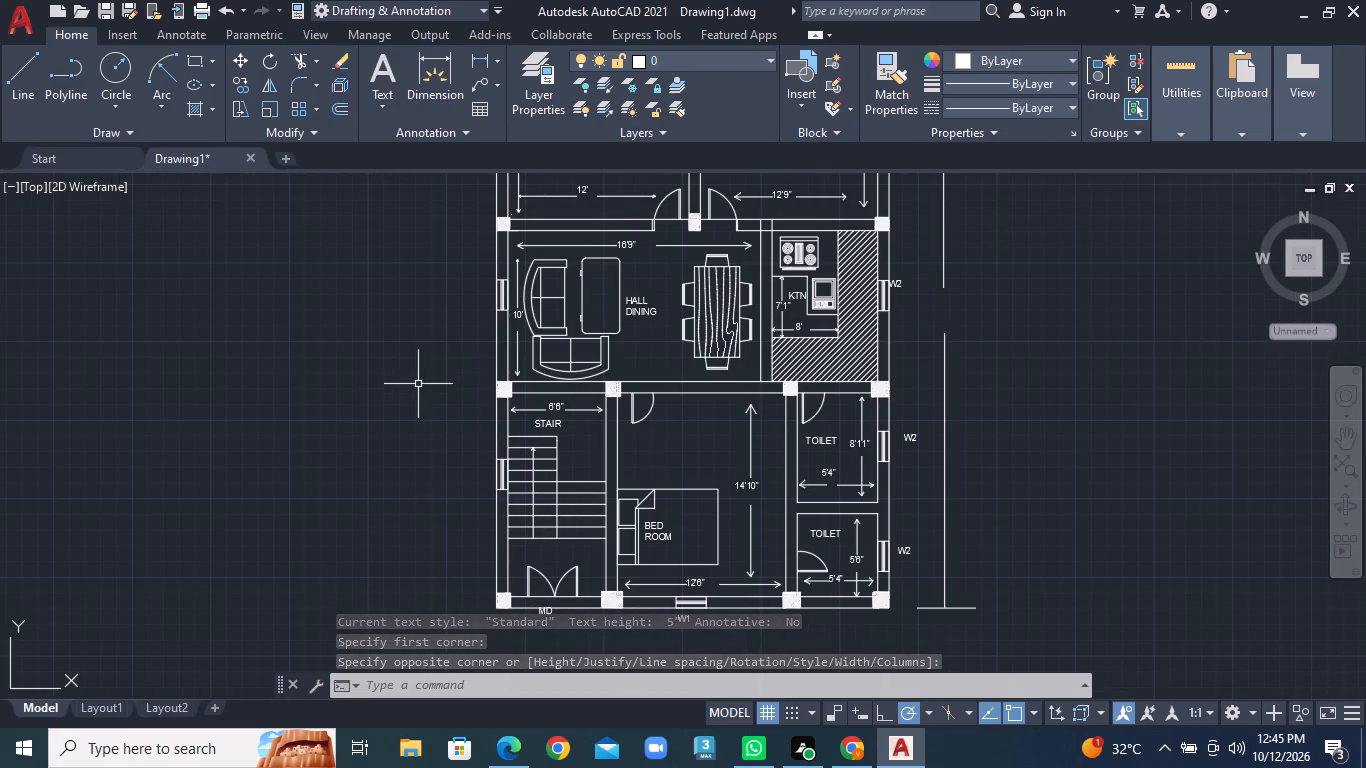
right_click(452, 495)
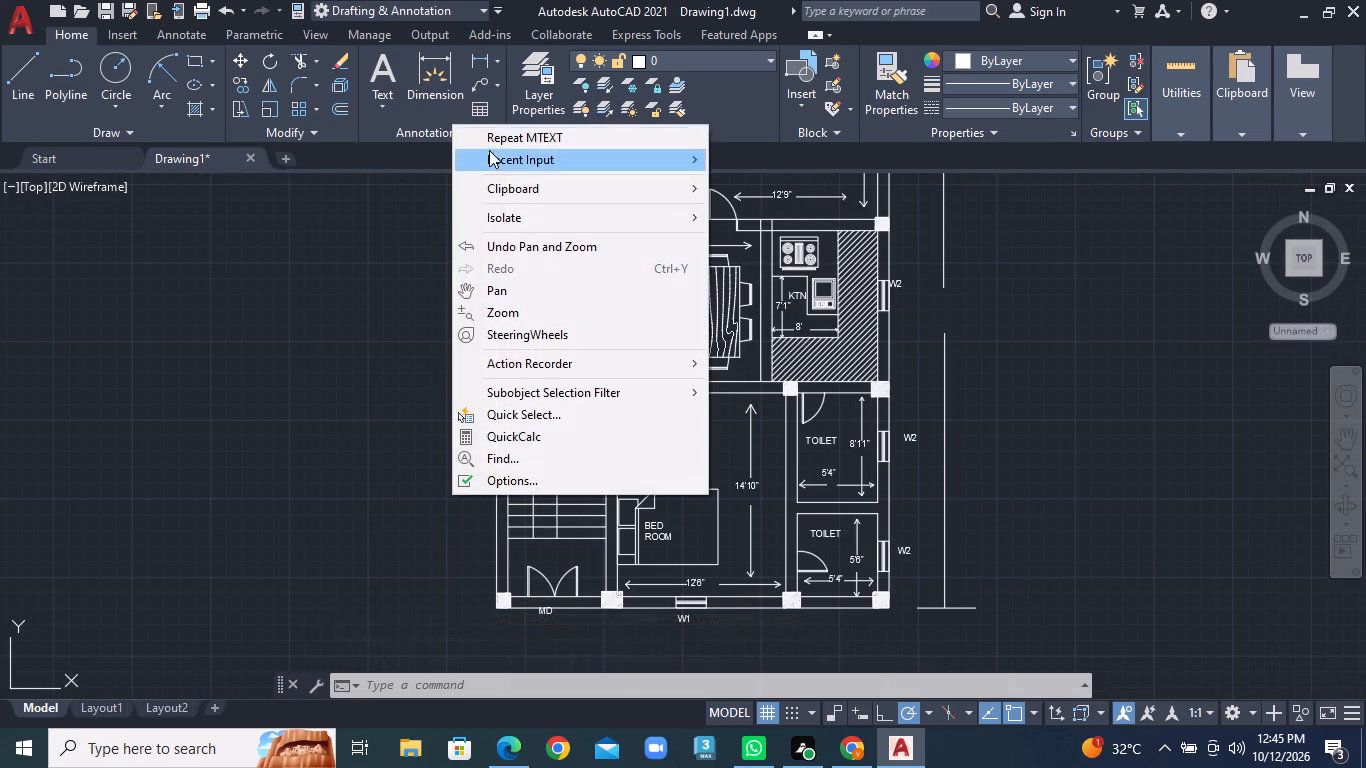
left_click(492, 143)
scroll(470, 463, "up", 3)
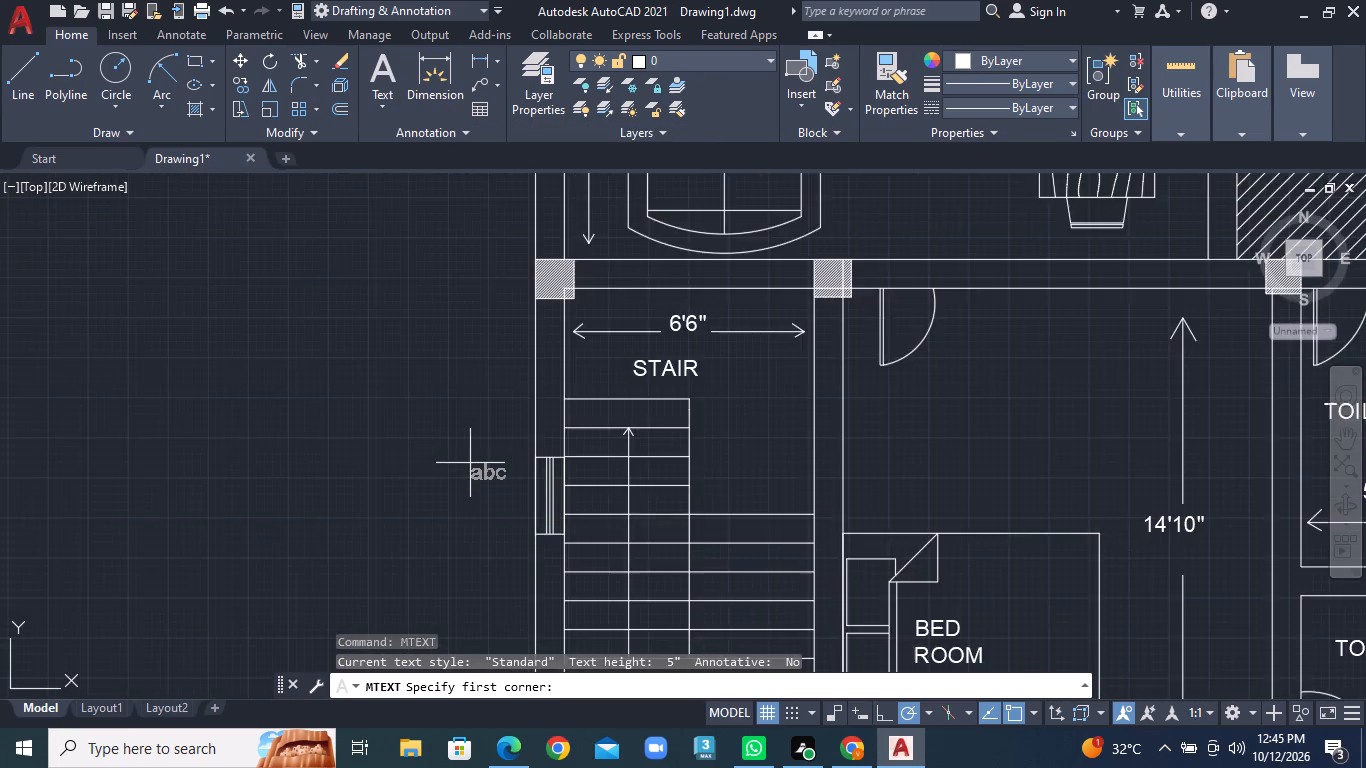
scroll(470, 463, "up", 2)
left_click(520, 500)
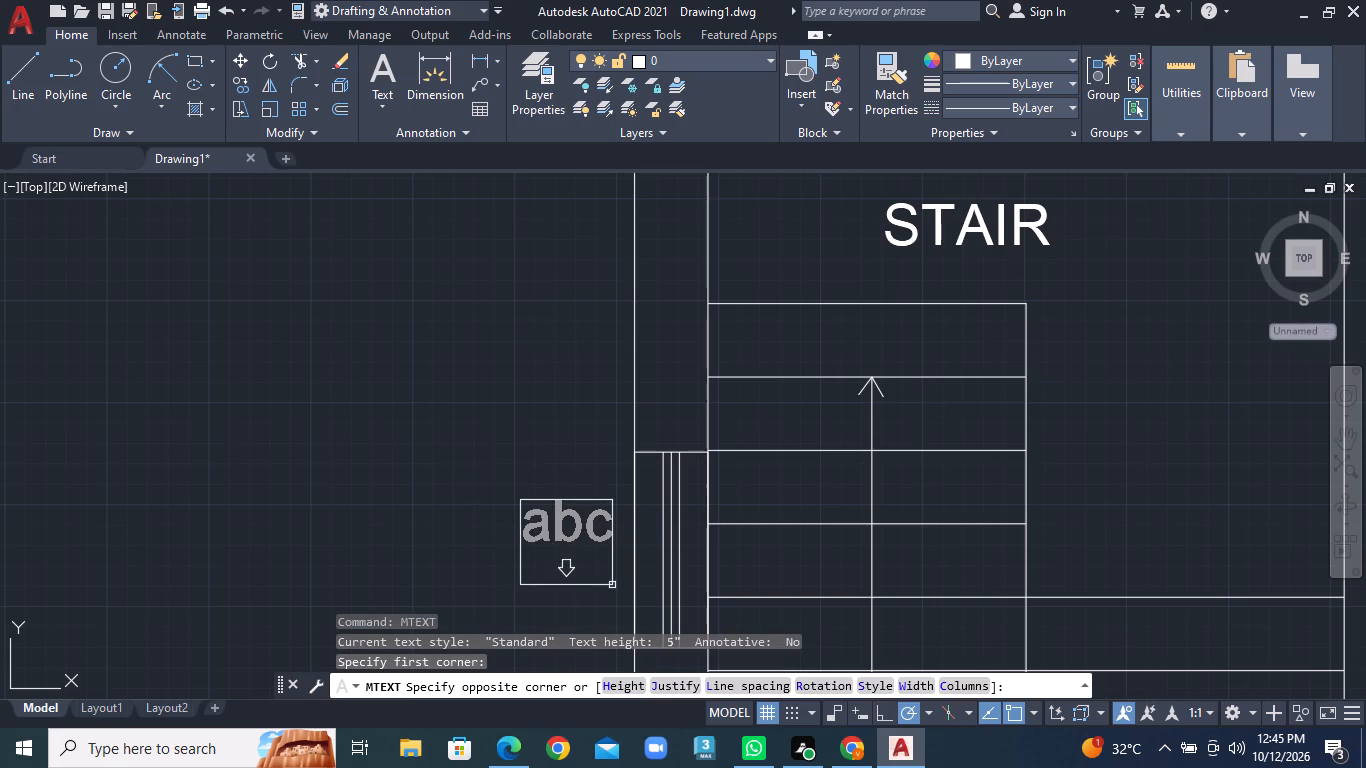
left_click(612, 585)
key("w")
key("3")
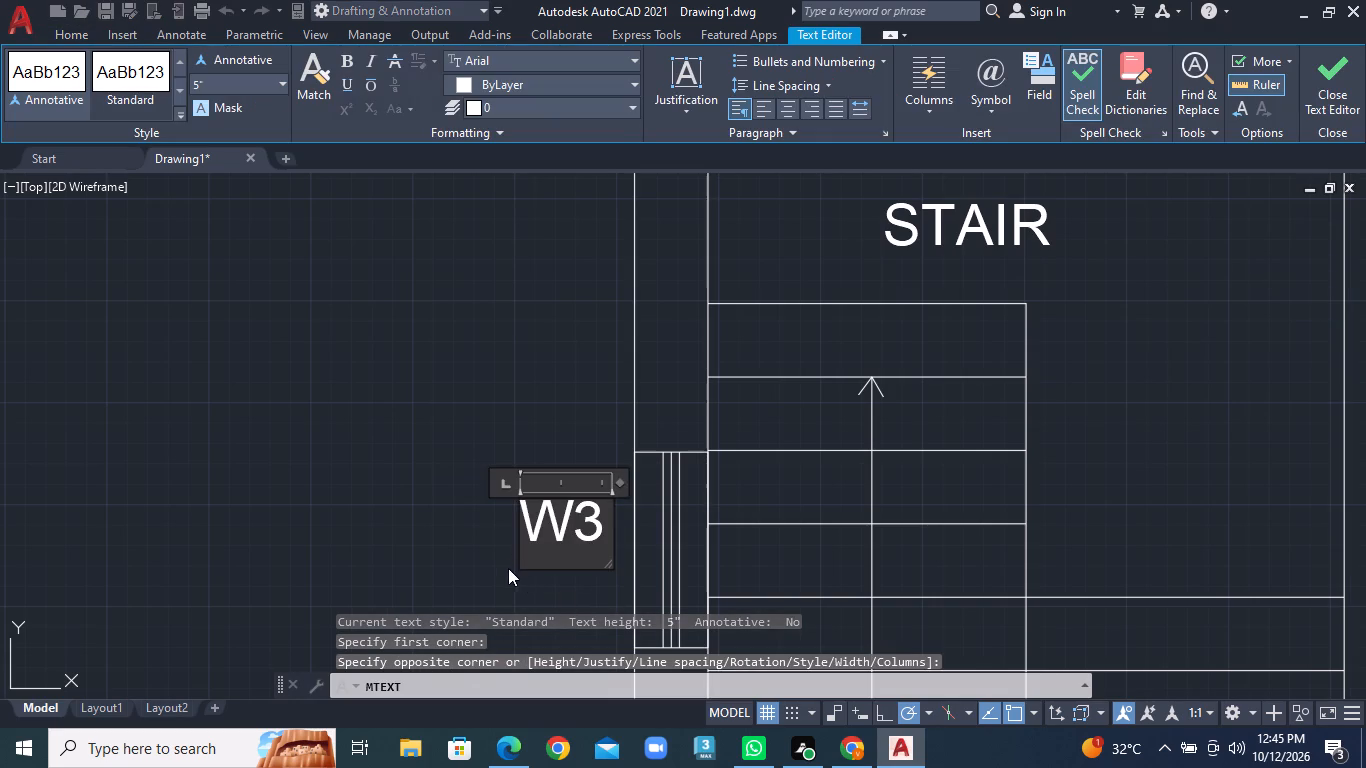
left_click(506, 567)
Add a W1 multiline text label outside the left wall beside the hall/dining window.
scroll(459, 535, "down", 2)
middle_click_drag(479, 194, 505, 488)
scroll(586, 285, "down", 3)
middle_click_drag(574, 277, 564, 358)
scroll(576, 301, "up", 4)
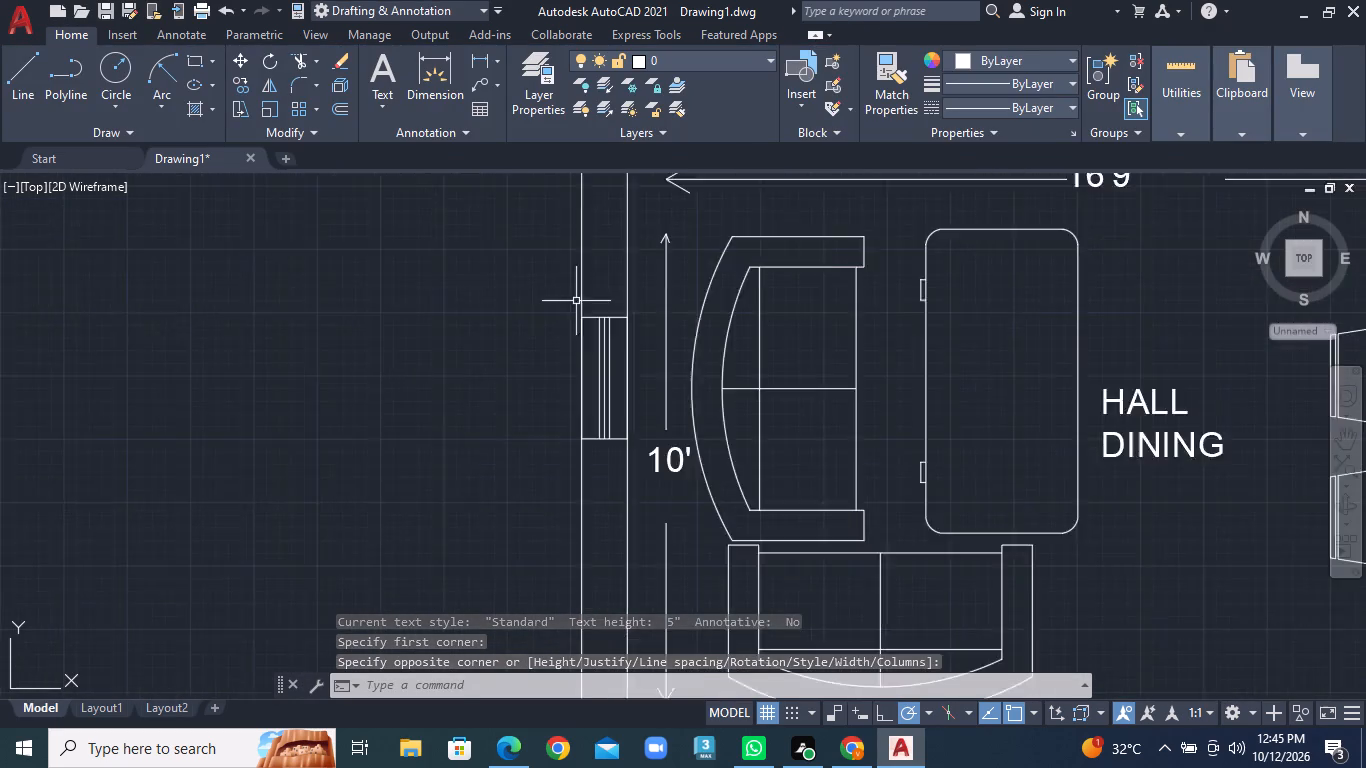
scroll(498, 355, "up", 1)
right_click(498, 355)
left_click(549, 371)
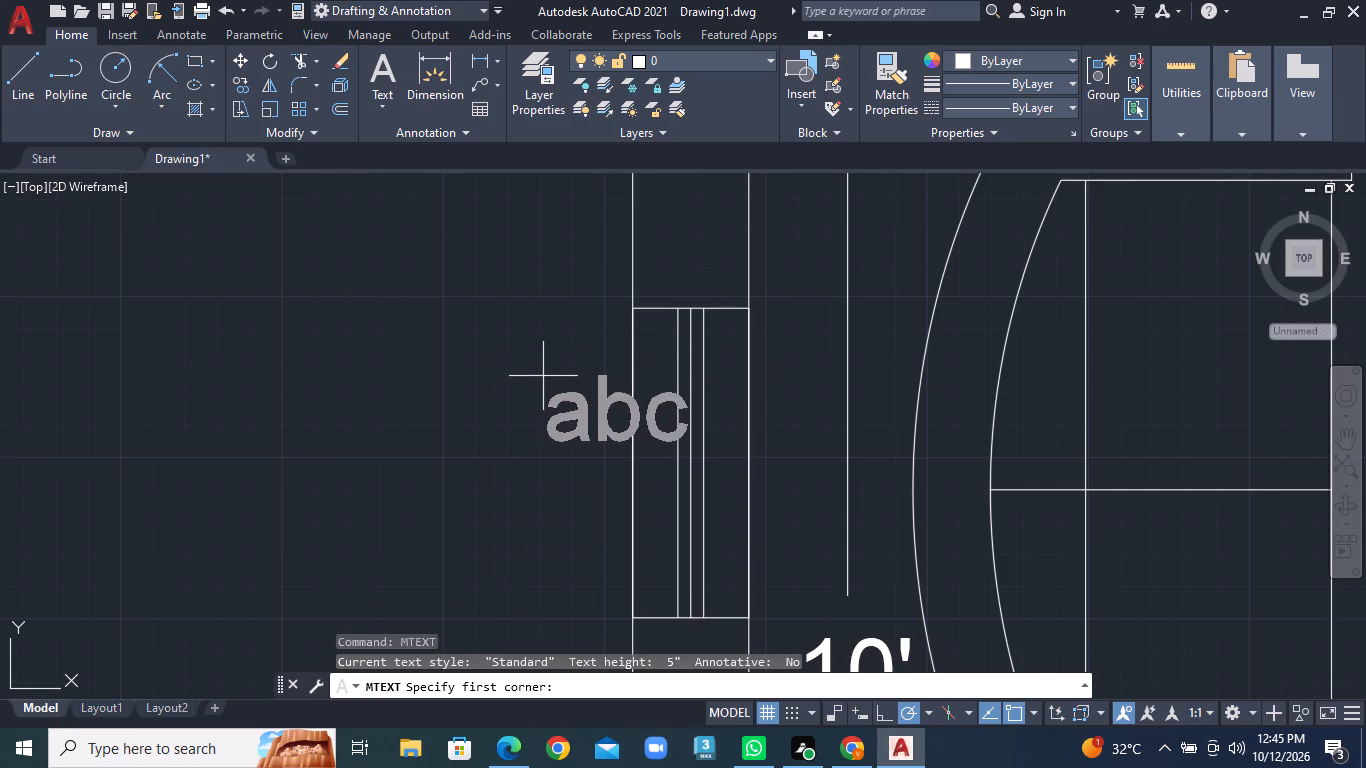
left_click(496, 384)
left_click(594, 498)
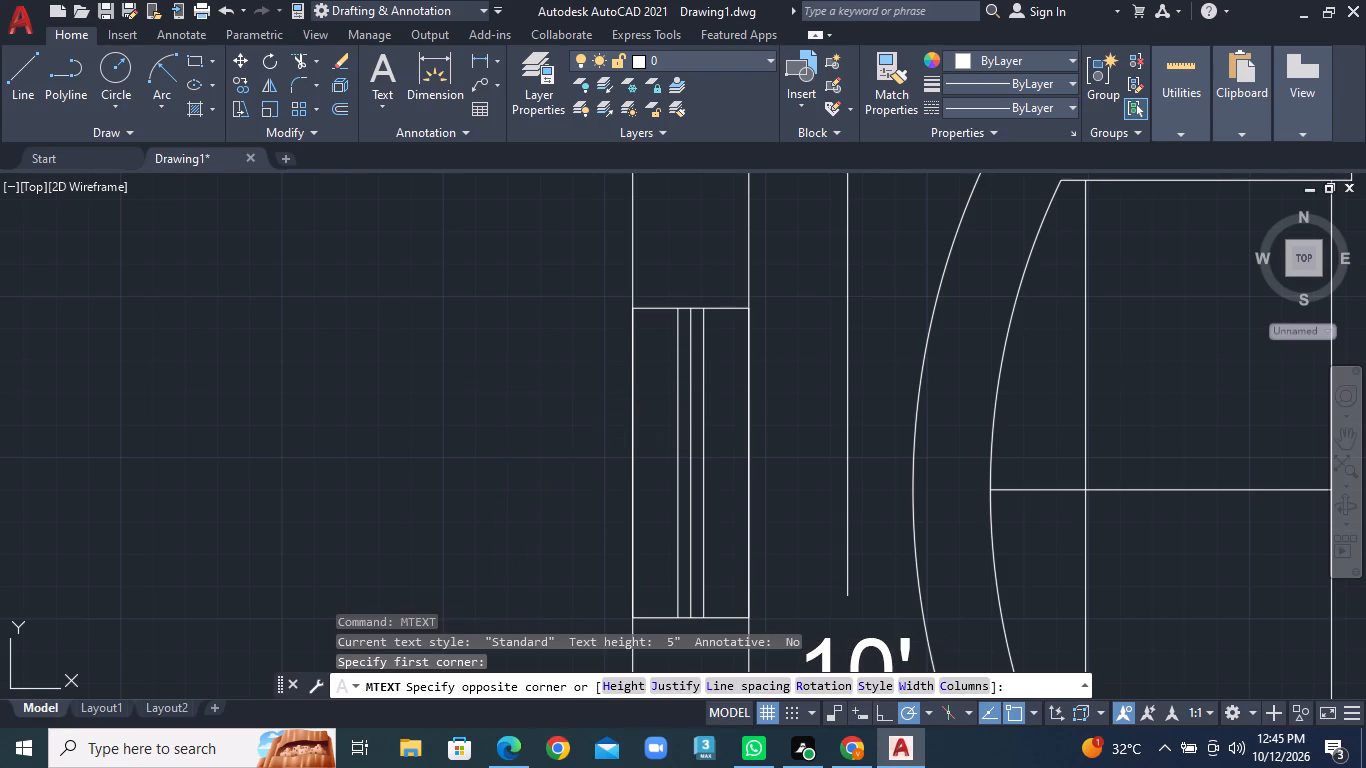
type("W1")
left_click(430, 460)
Add a 26' multiline text label in the gap of the overall-width line above the plan.
scroll(444, 454, "down", 4)
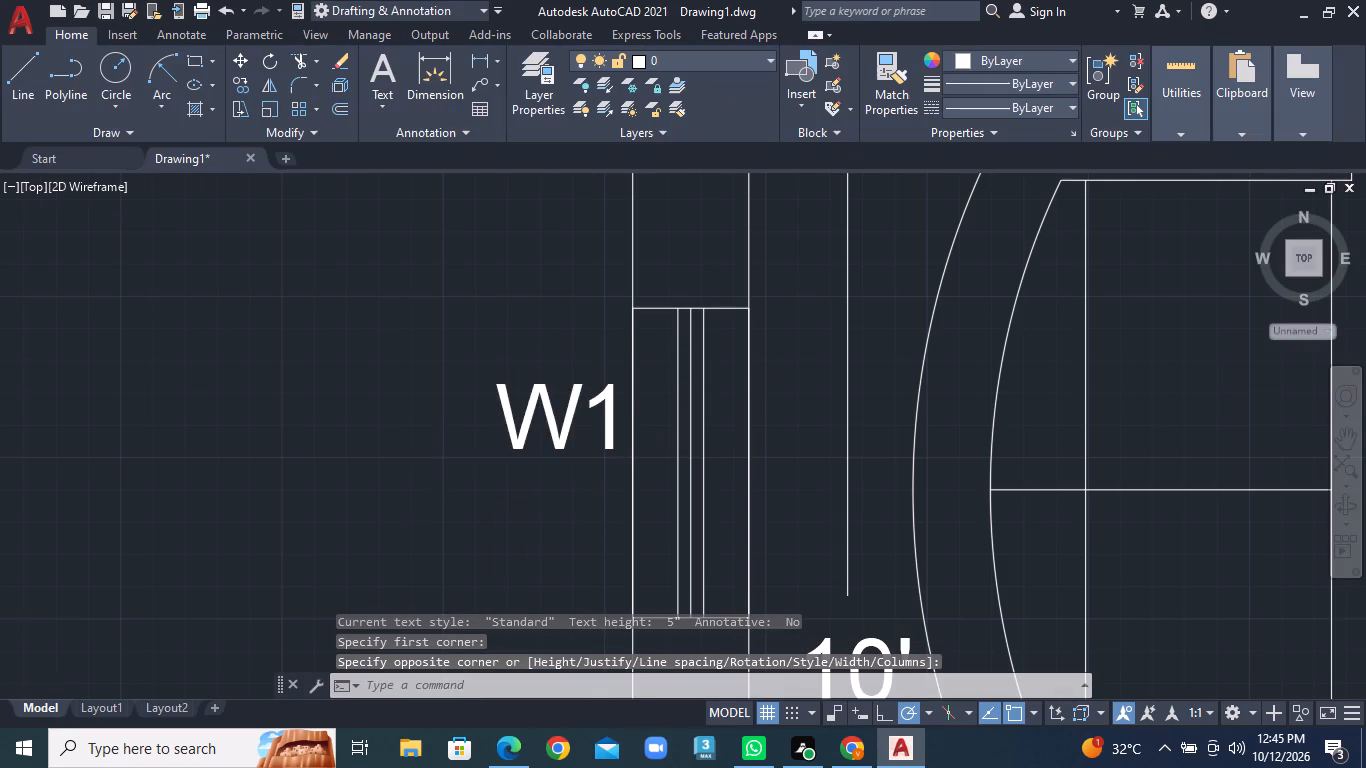
scroll(625, 441, "down", 6)
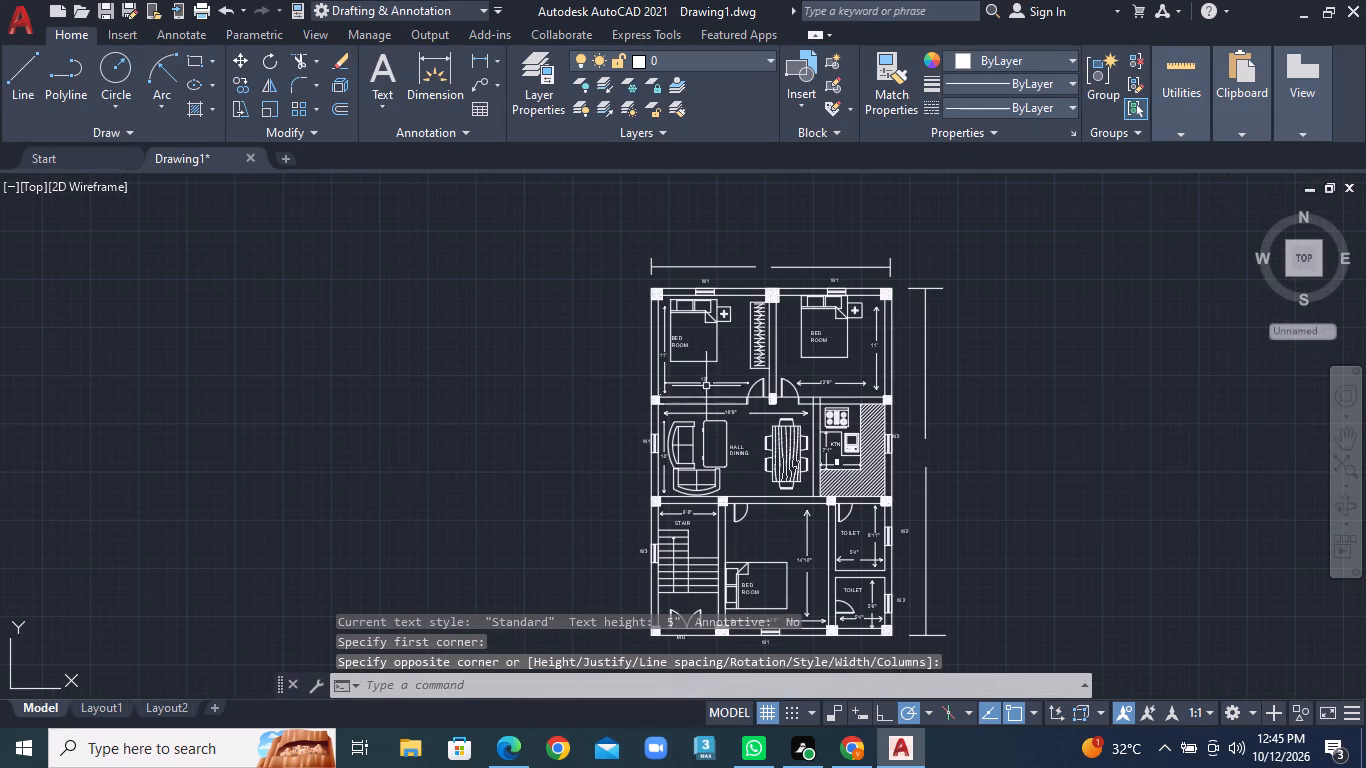
scroll(742, 265, "up", 4)
middle_click_drag(576, 316, 320, 337)
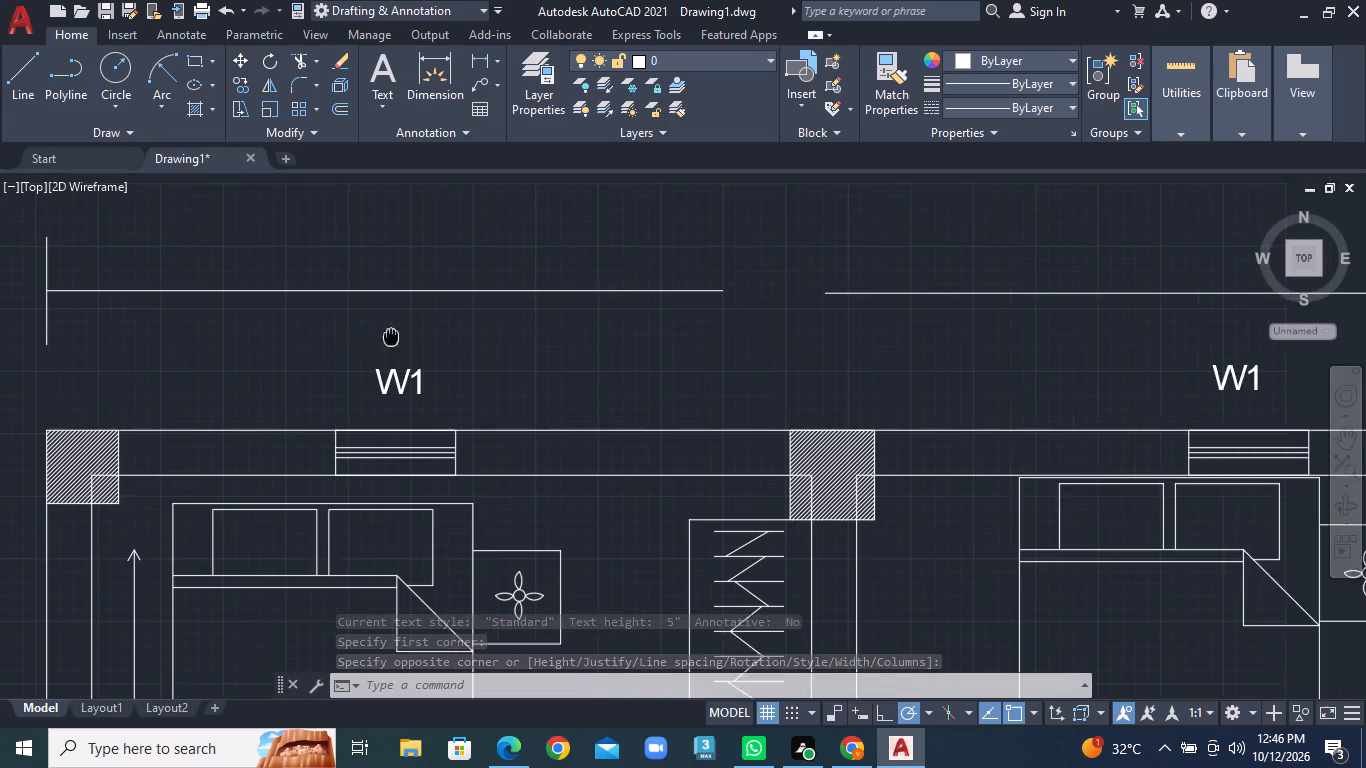
middle_click_drag(320, 337, 305, 337)
right_click(609, 270)
left_click(624, 270)
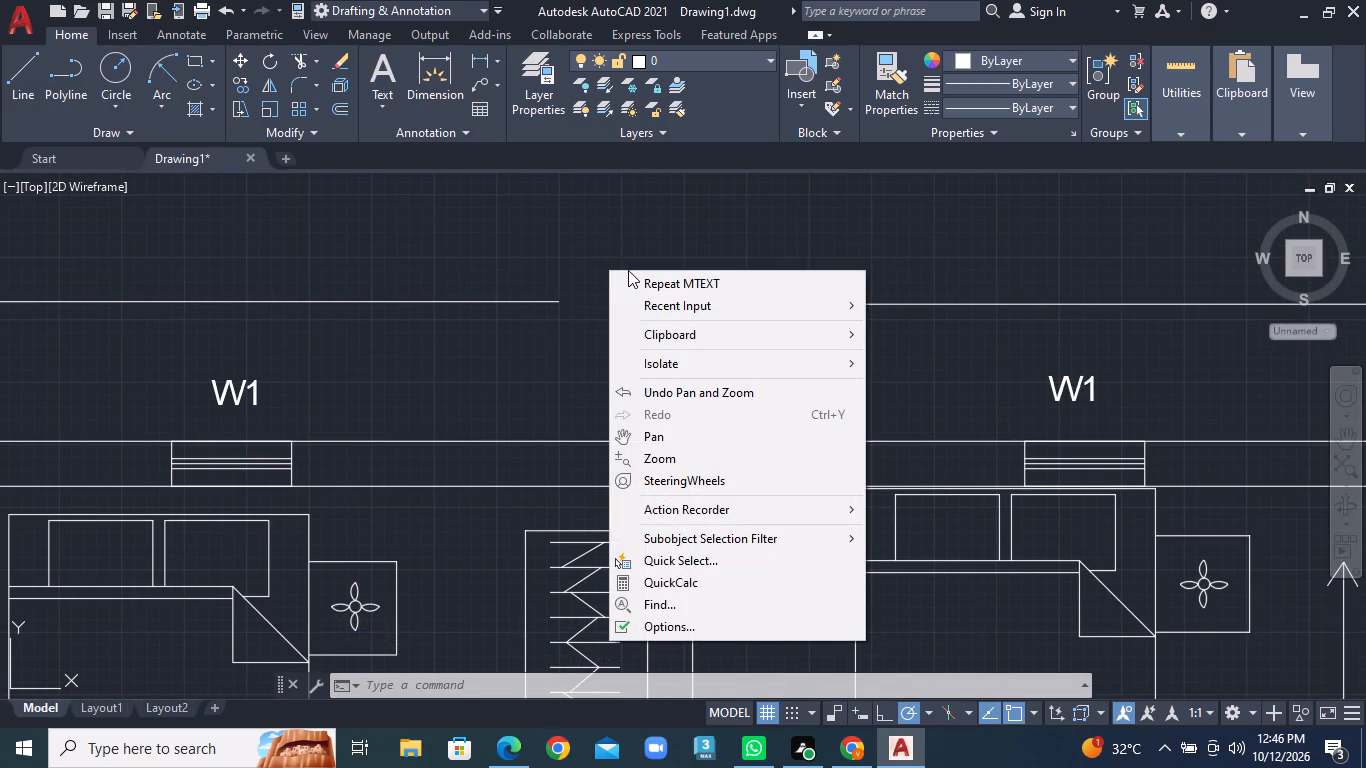
left_click(637, 292)
left_click(564, 269)
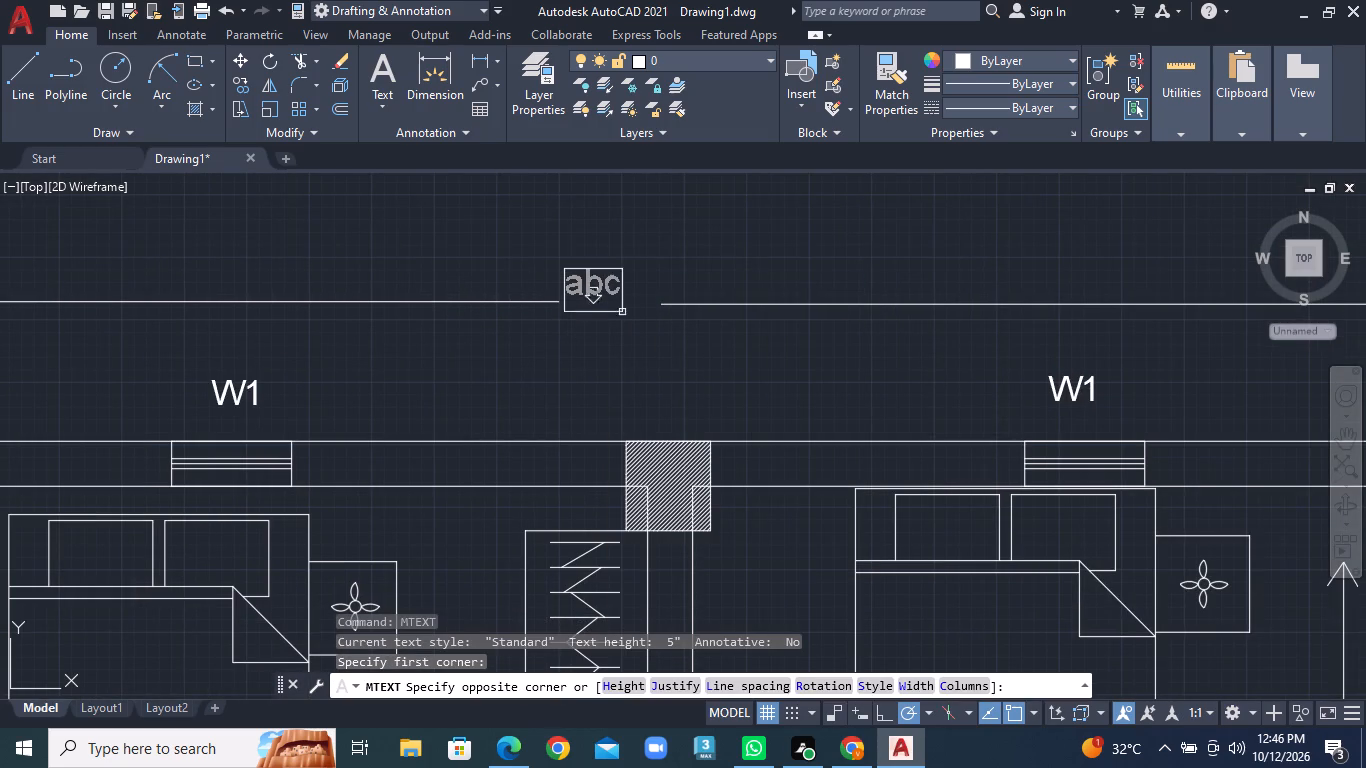
left_click(646, 329)
type("26")
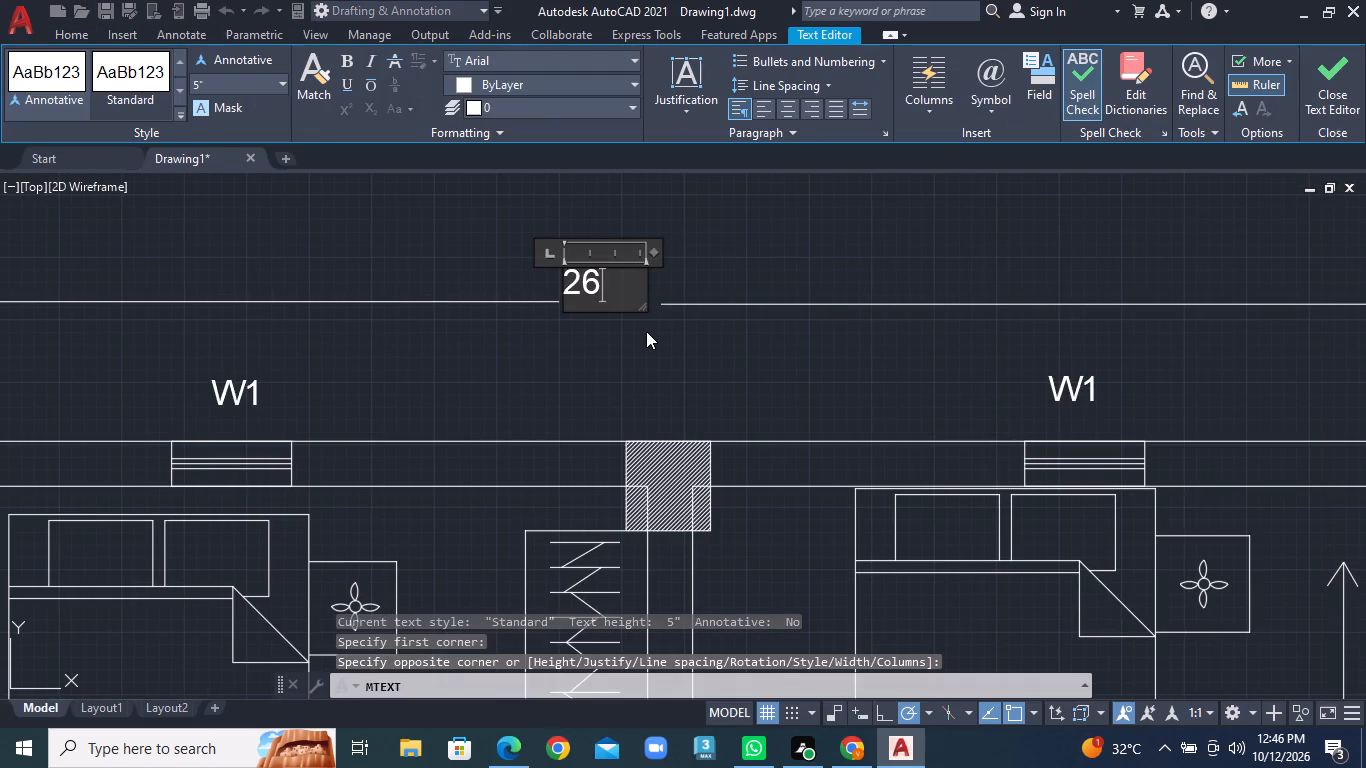
key("apostrophe")
left_click(654, 355)
Add a 37'6" multiline text label near the gap of the overall-height line beside the kitchen.
scroll(677, 353, "down", 2)
middle_click_drag(920, 461, 561, 223)
scroll(691, 464, "up", 1)
middle_click_drag(692, 473, 578, 225)
middle_click(578, 225)
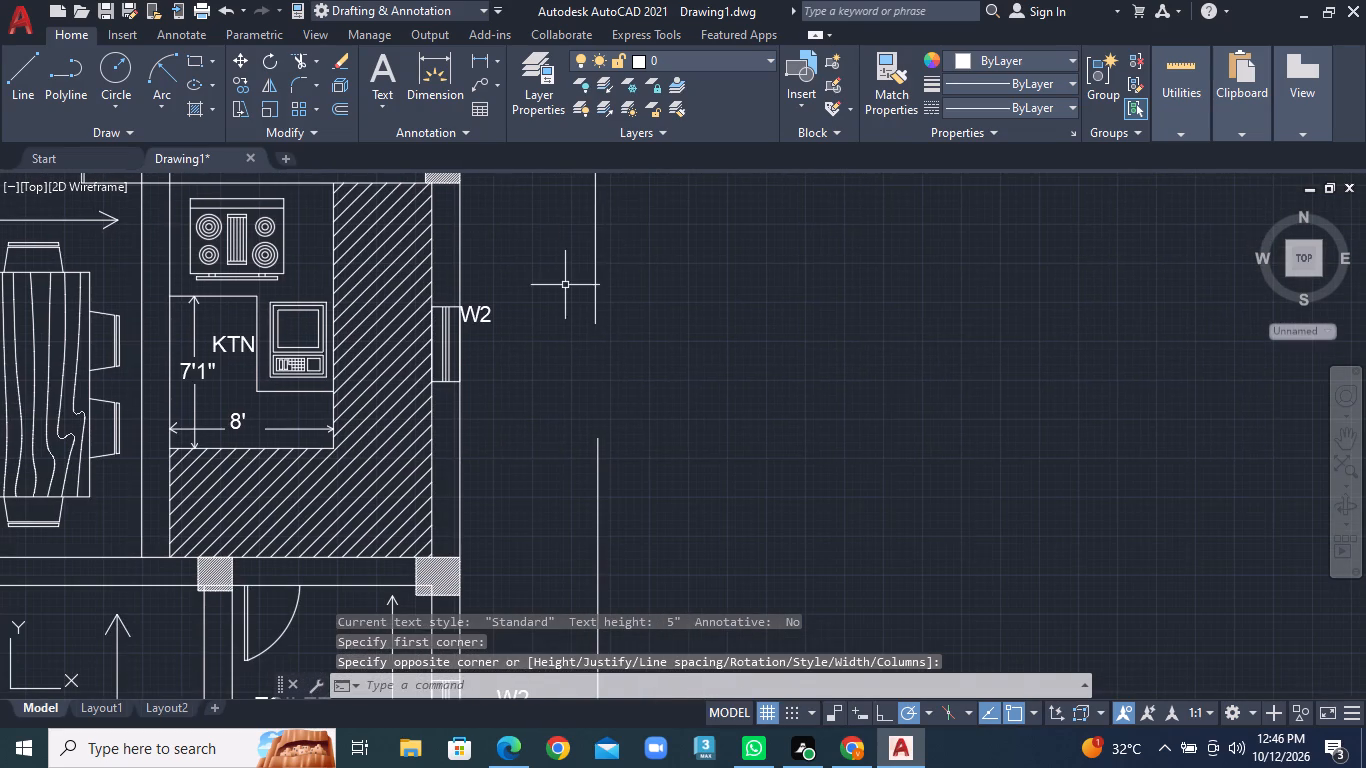
right_click(562, 353)
left_click(602, 363)
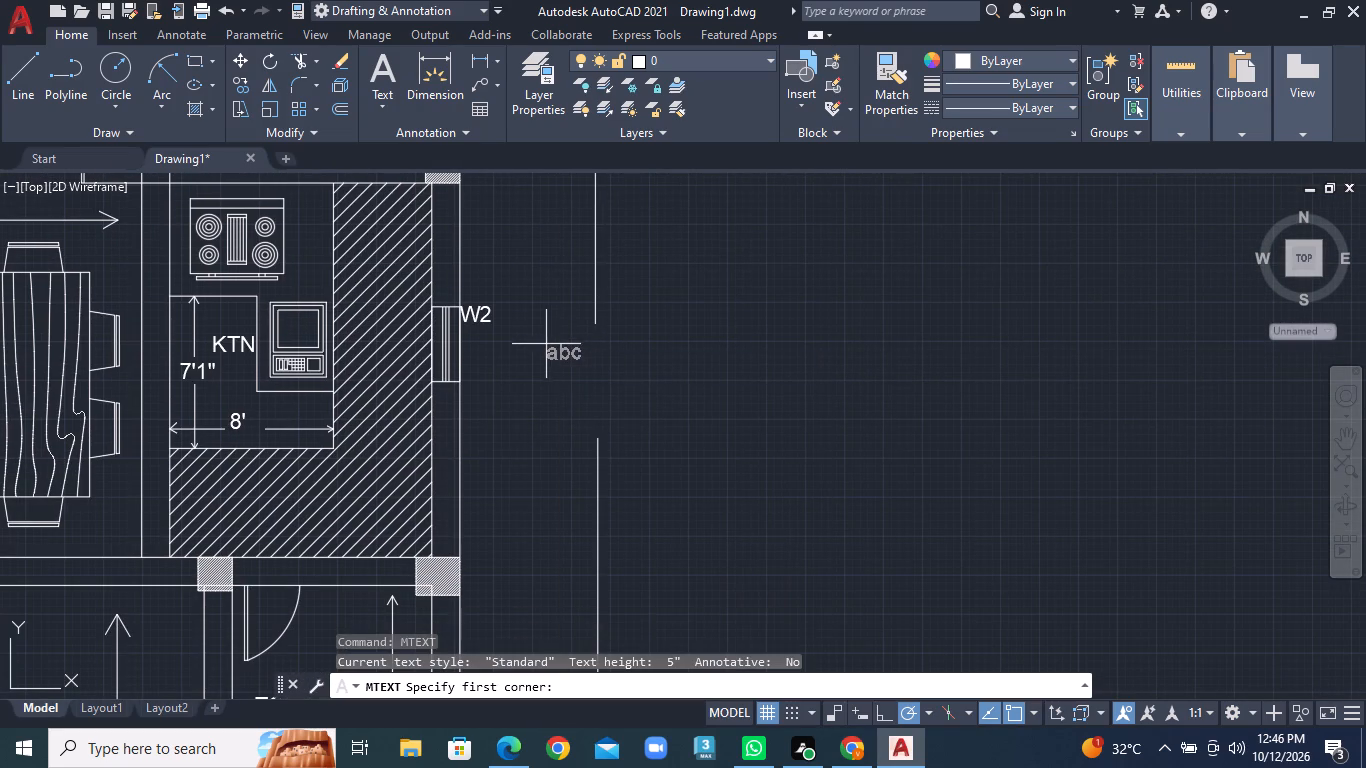
left_click(546, 340)
left_click(676, 427)
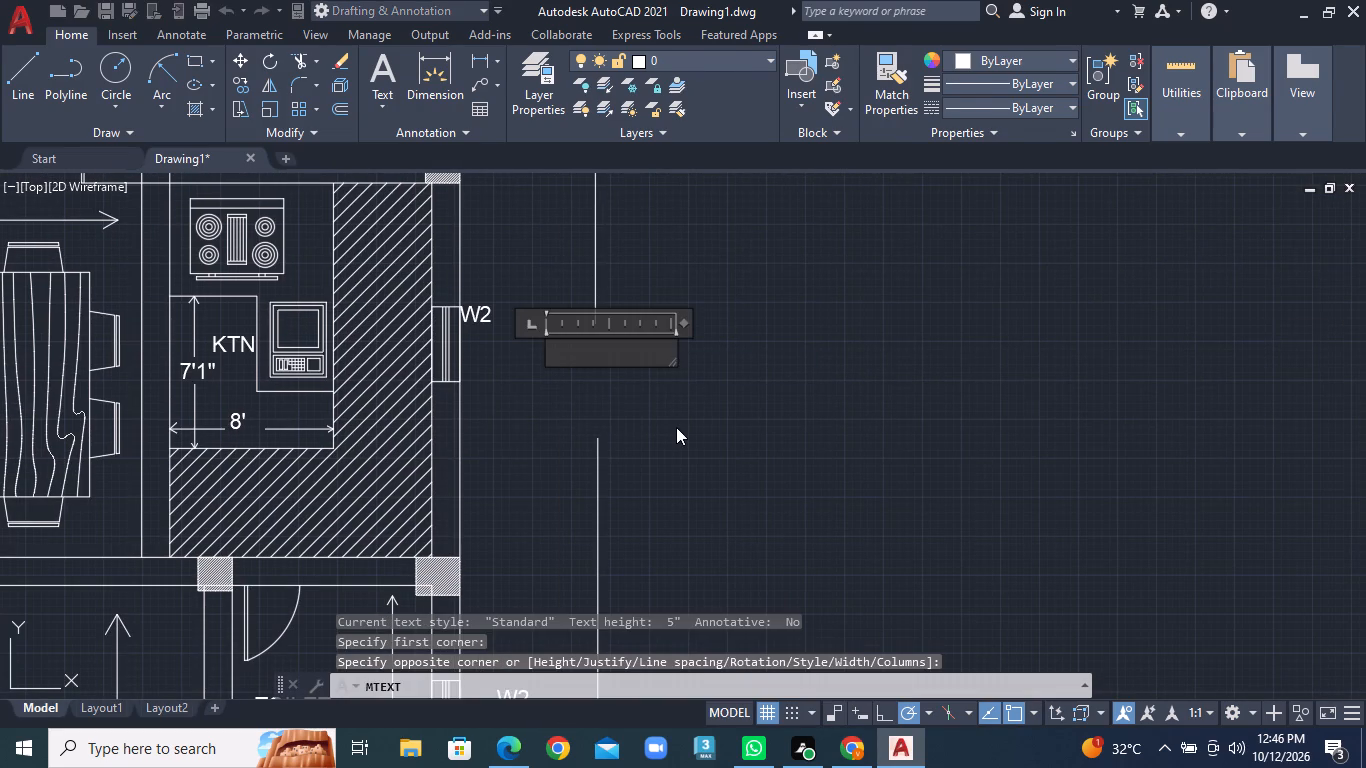
type("37'6\"")
left_click(685, 427)
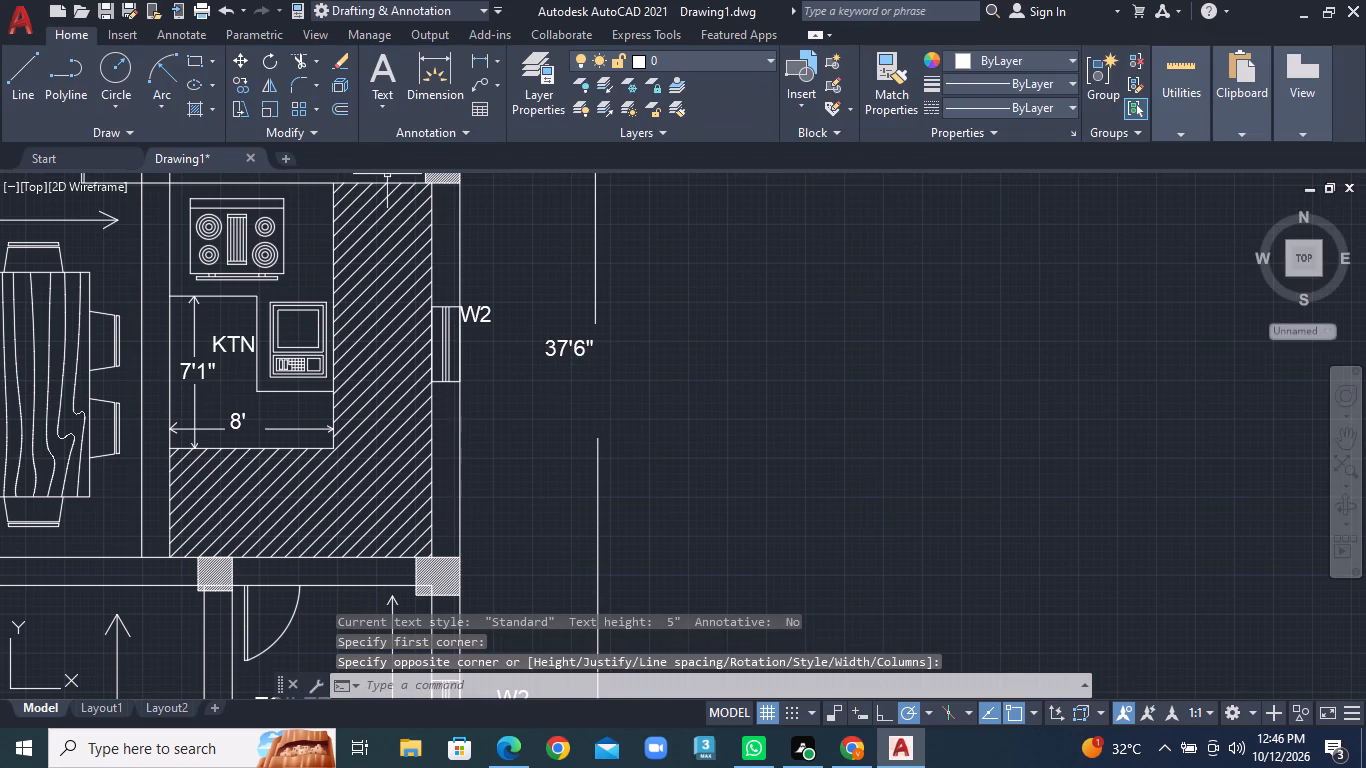
Move the 37'6" label so it sits centred in the gap of the overall-height line.
scroll(549, 333, "up", 2)
left_click(581, 355)
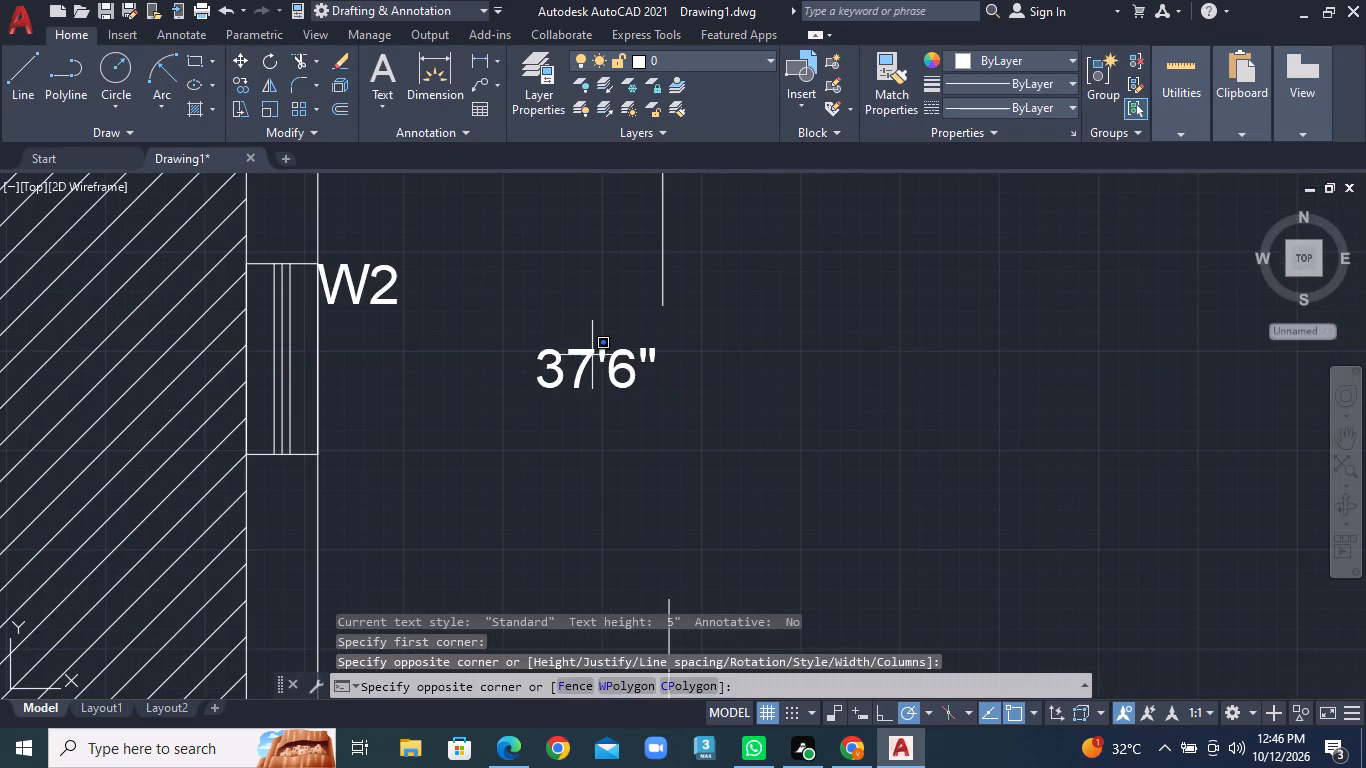
left_click(592, 355)
left_click(590, 354)
right_click(590, 354)
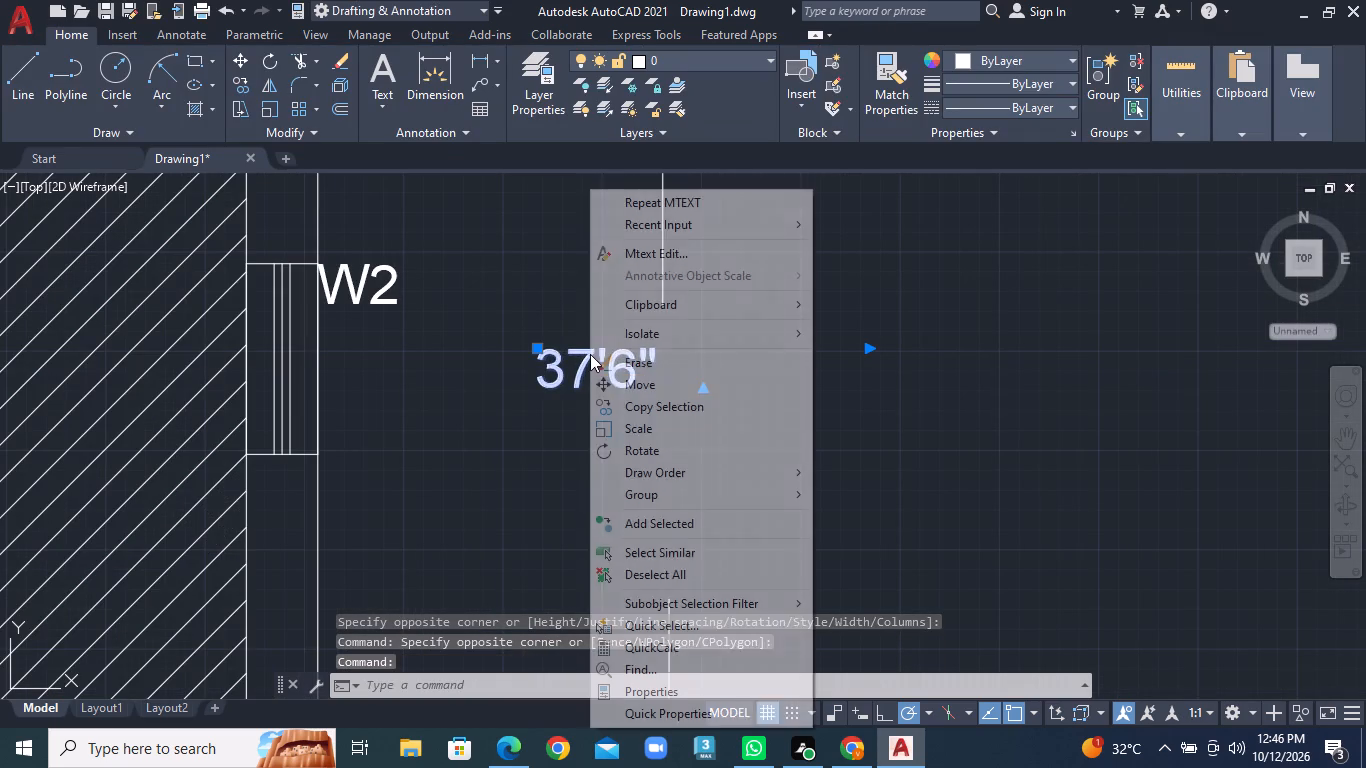
left_click(635, 392)
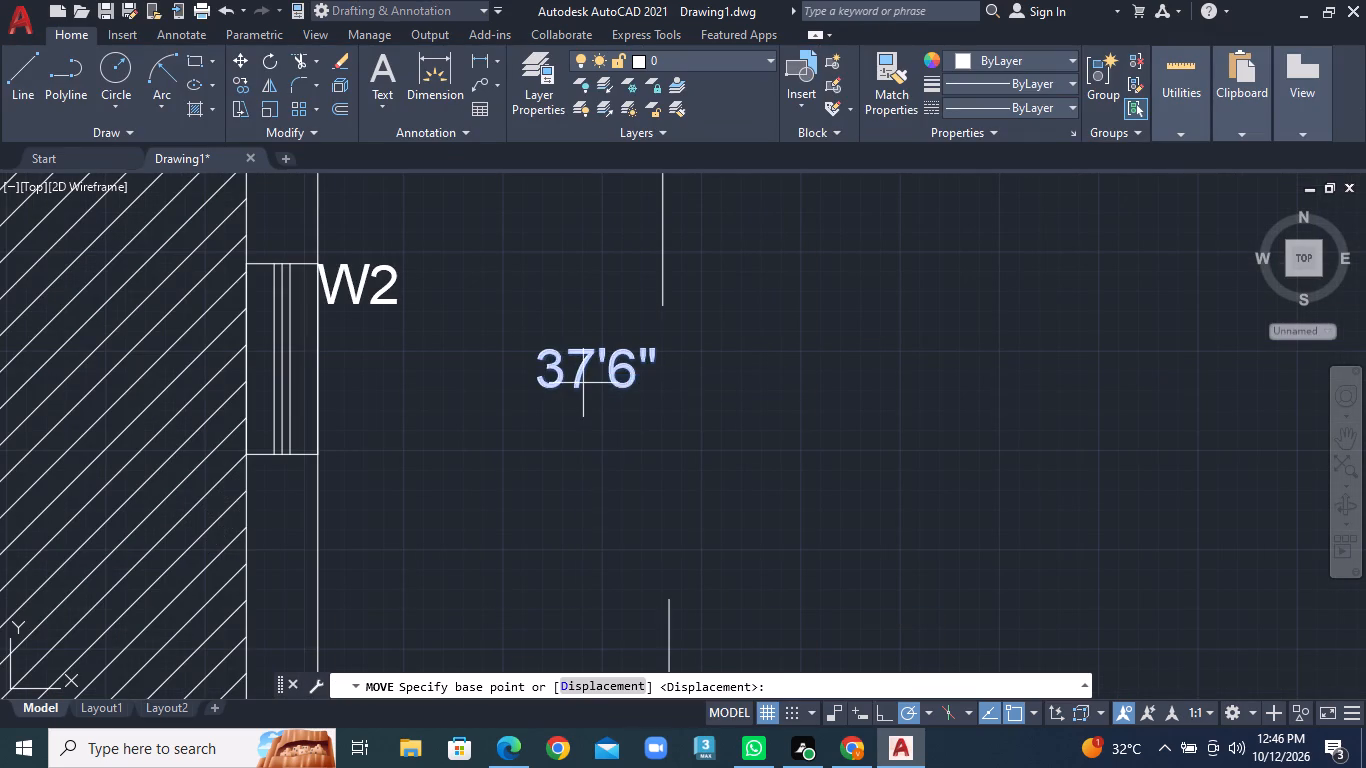
left_click(583, 377)
left_click(662, 449)
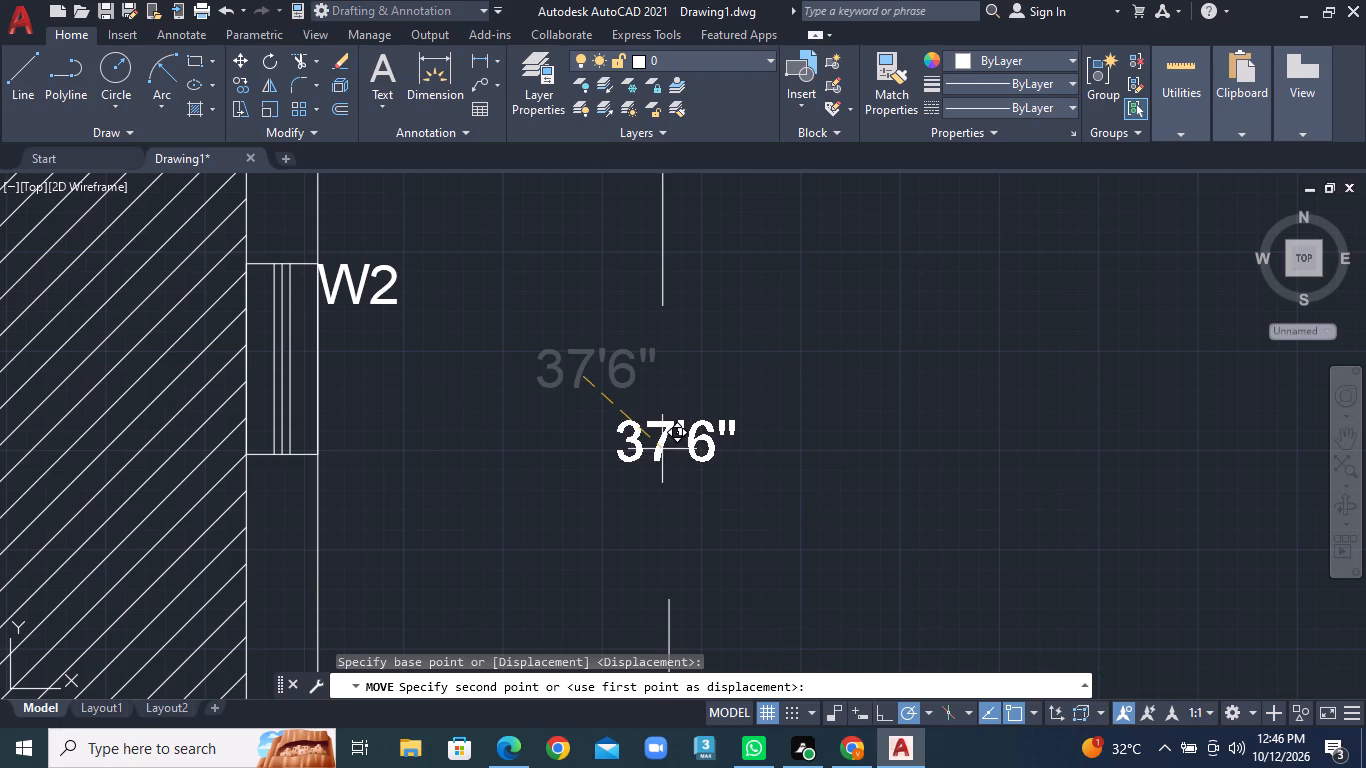
Move the 26' label so it sits centred in the gap of the overall-width line above the plan.
scroll(520, 339, "down", 3)
scroll(194, 316, "down", 3)
middle_click_drag(184, 236, 560, 437)
scroll(522, 370, "up", 5)
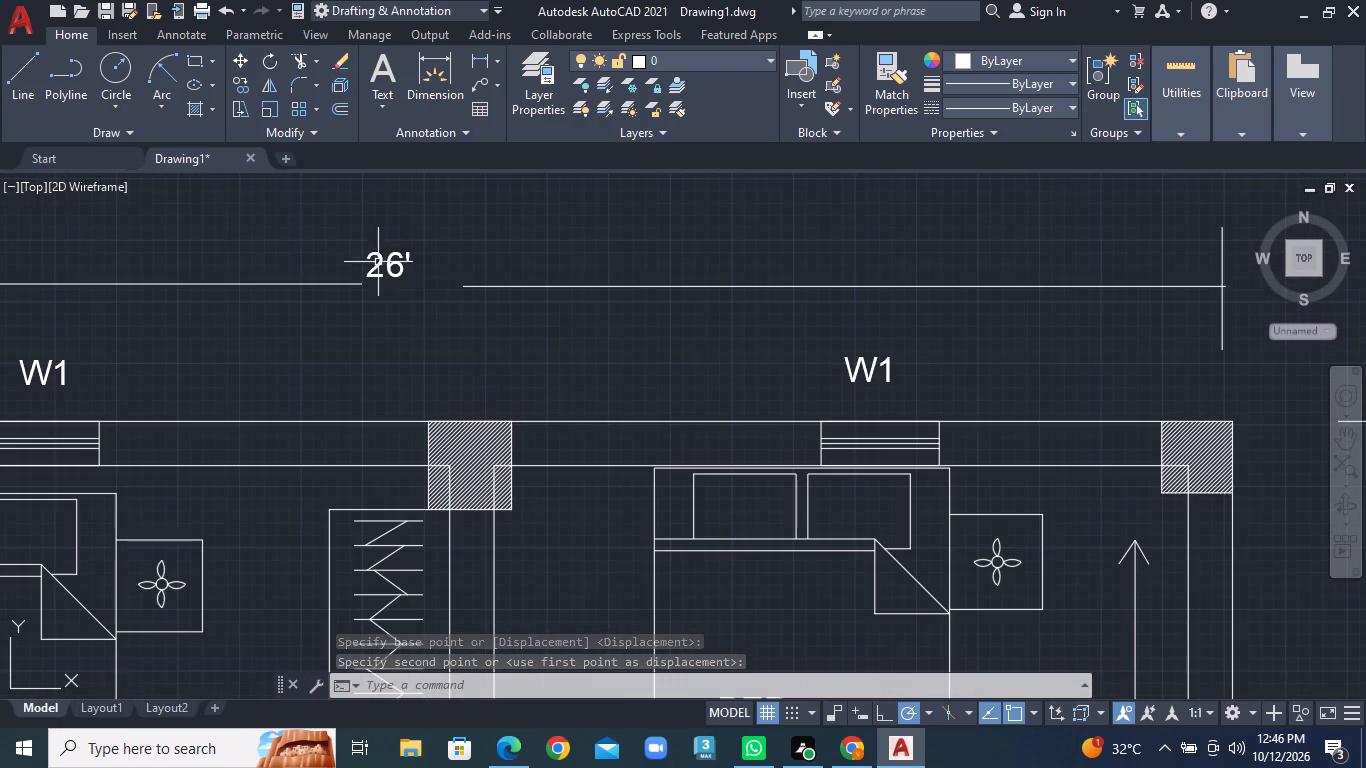
left_click(385, 268)
right_click(393, 268)
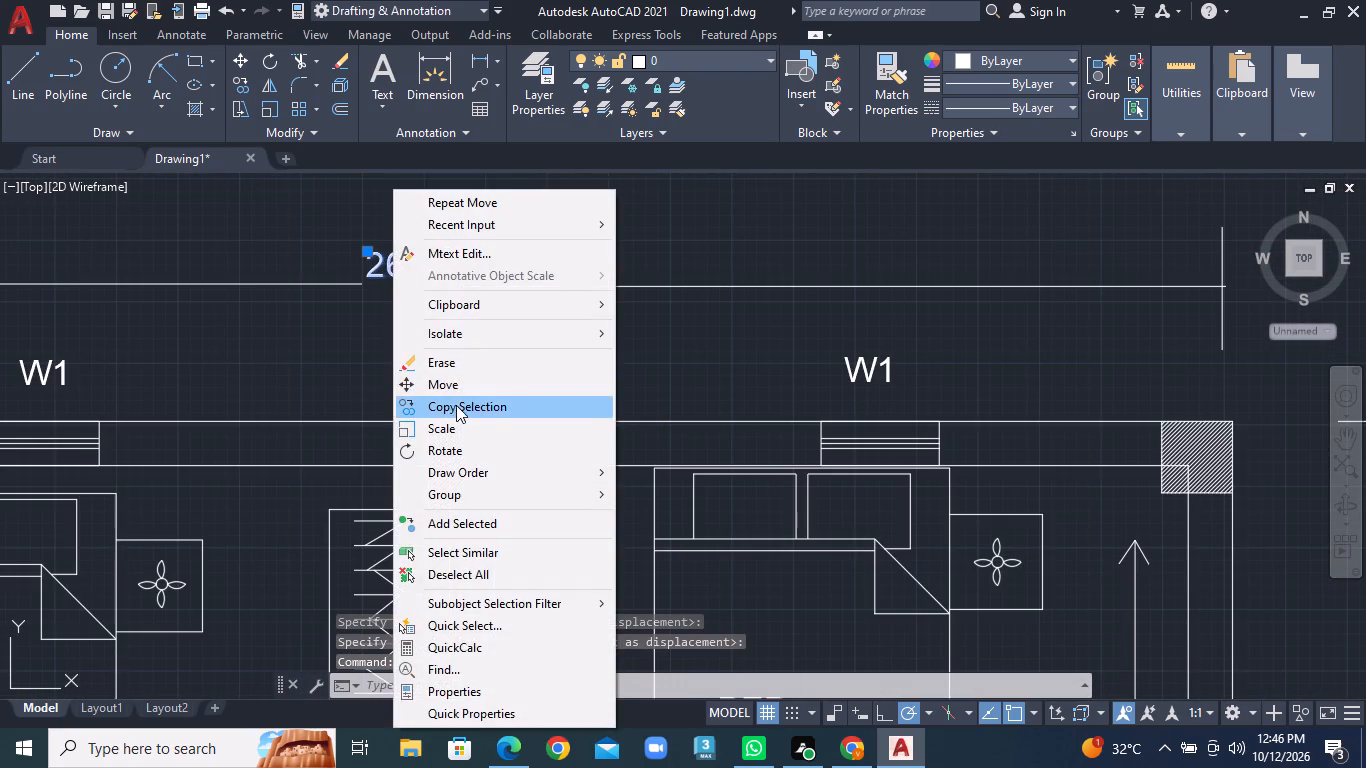
left_click(458, 389)
left_click(384, 265)
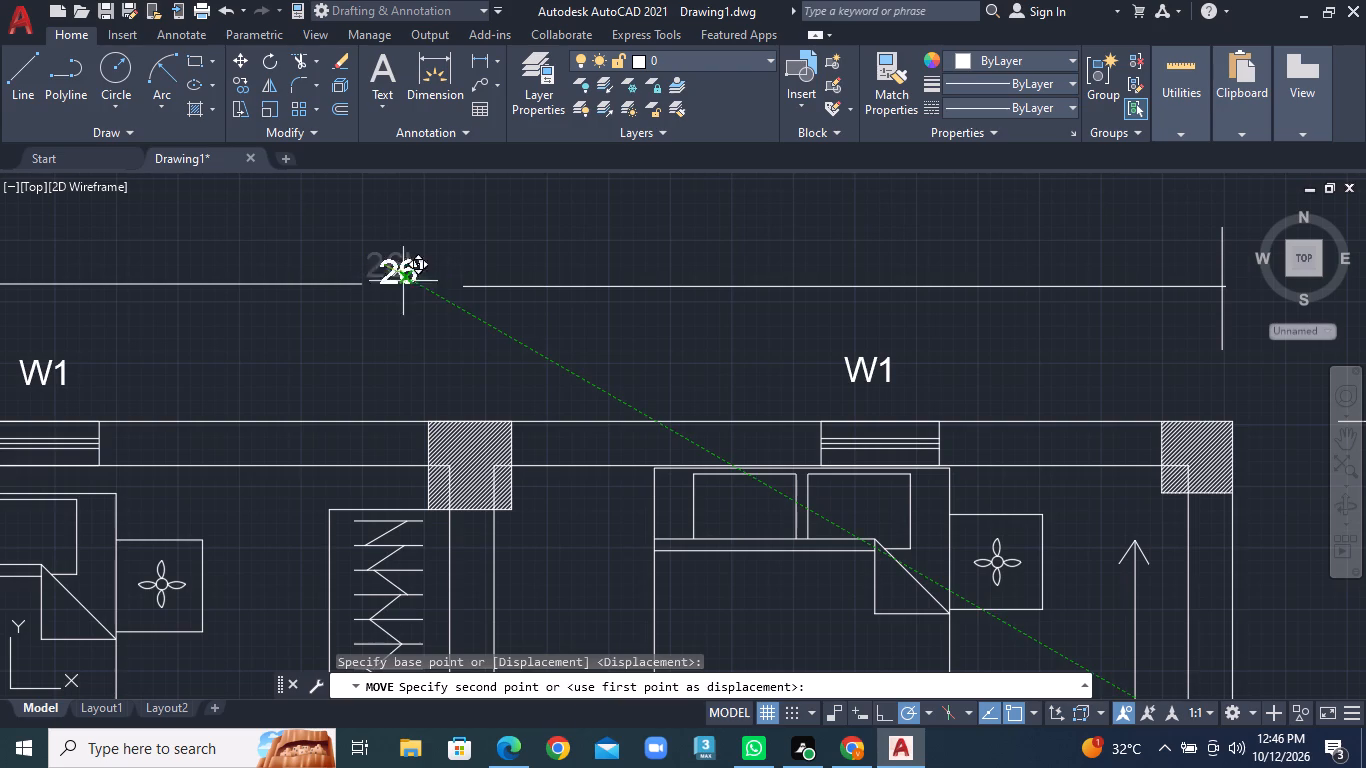
left_click(420, 290)
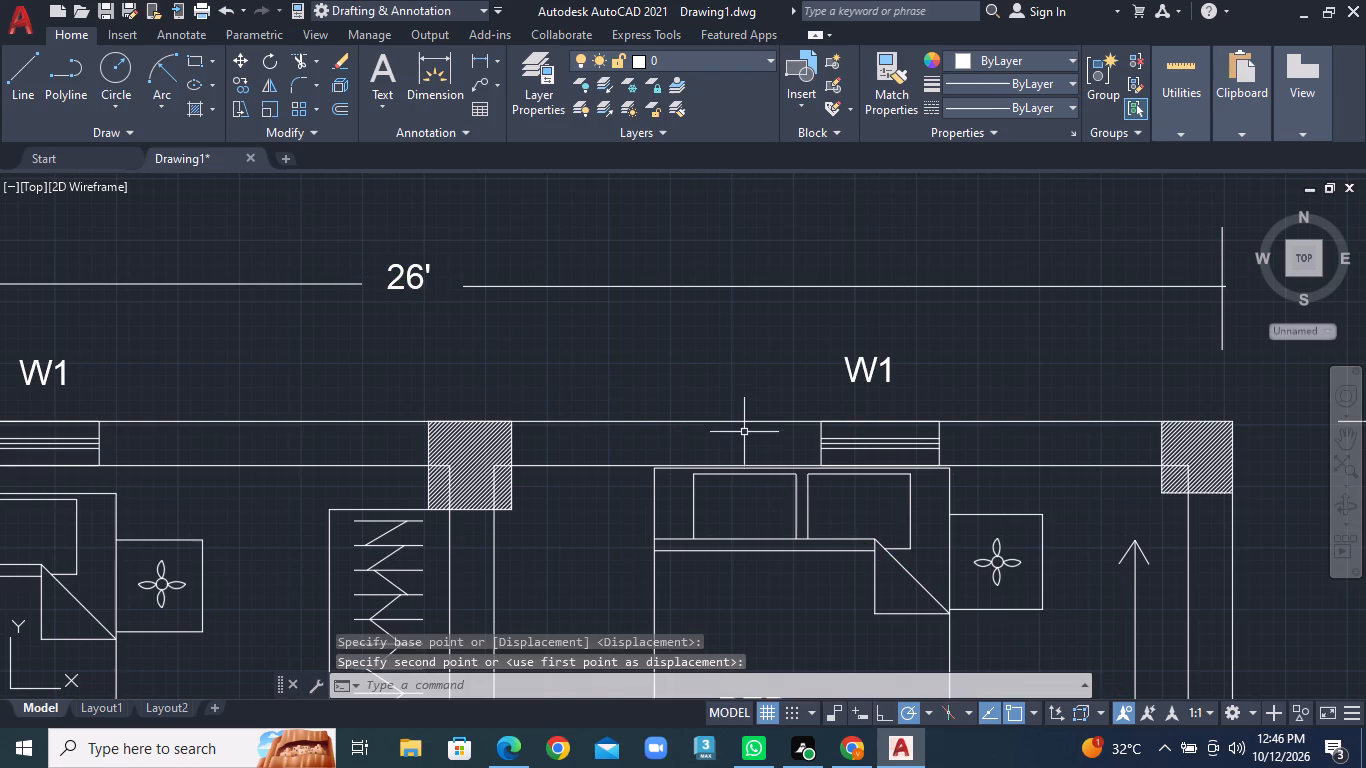
Move the W1 label above the upper-right bedroom's window slightly down, closer to the window.
left_click(869, 374)
right_click(869, 374)
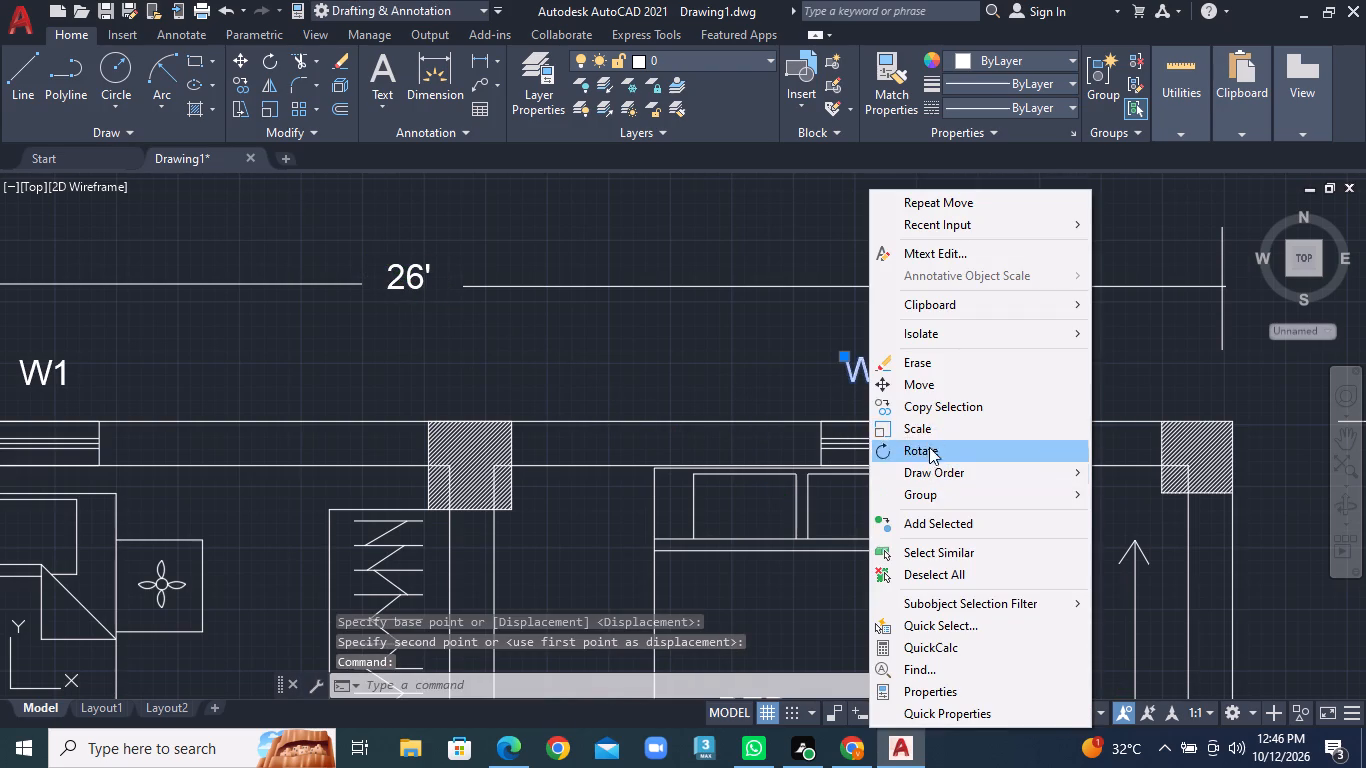
left_click(933, 385)
left_click(872, 375)
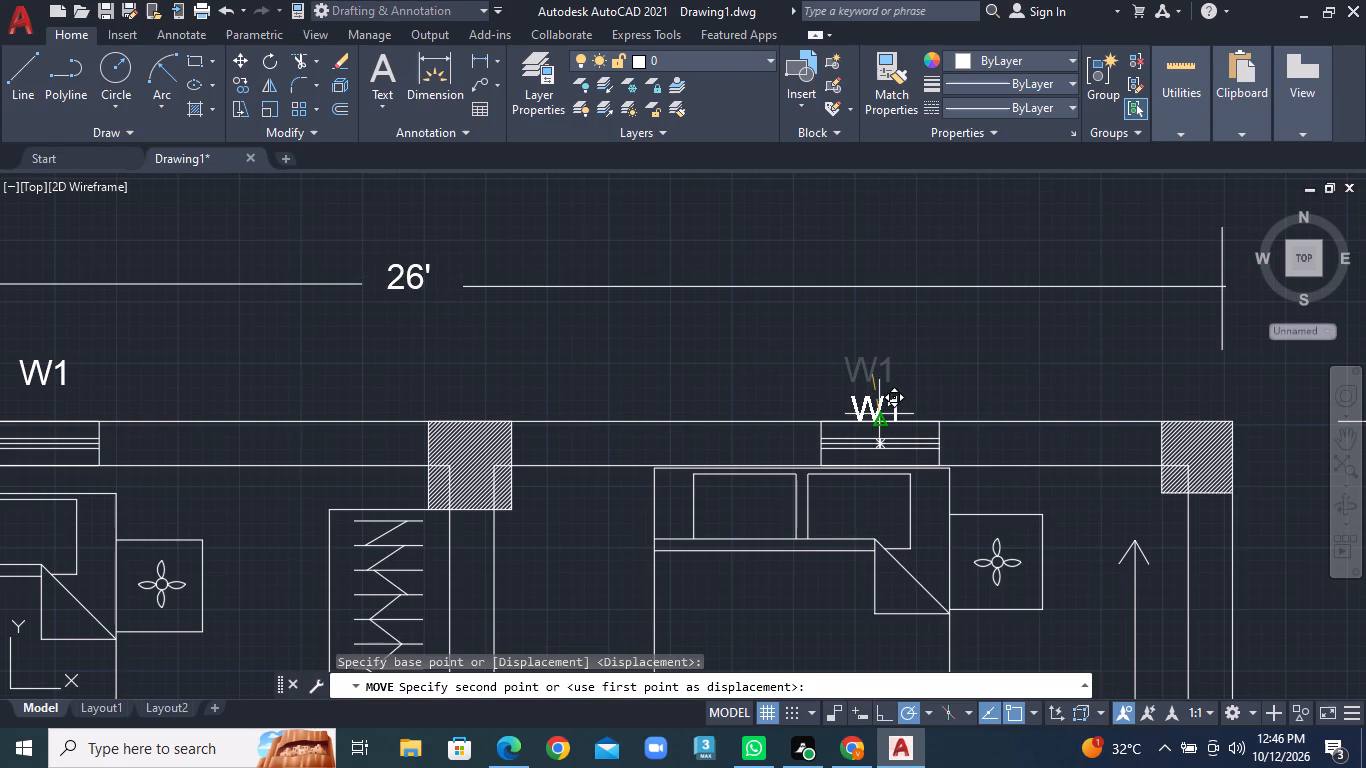
left_click(880, 403)
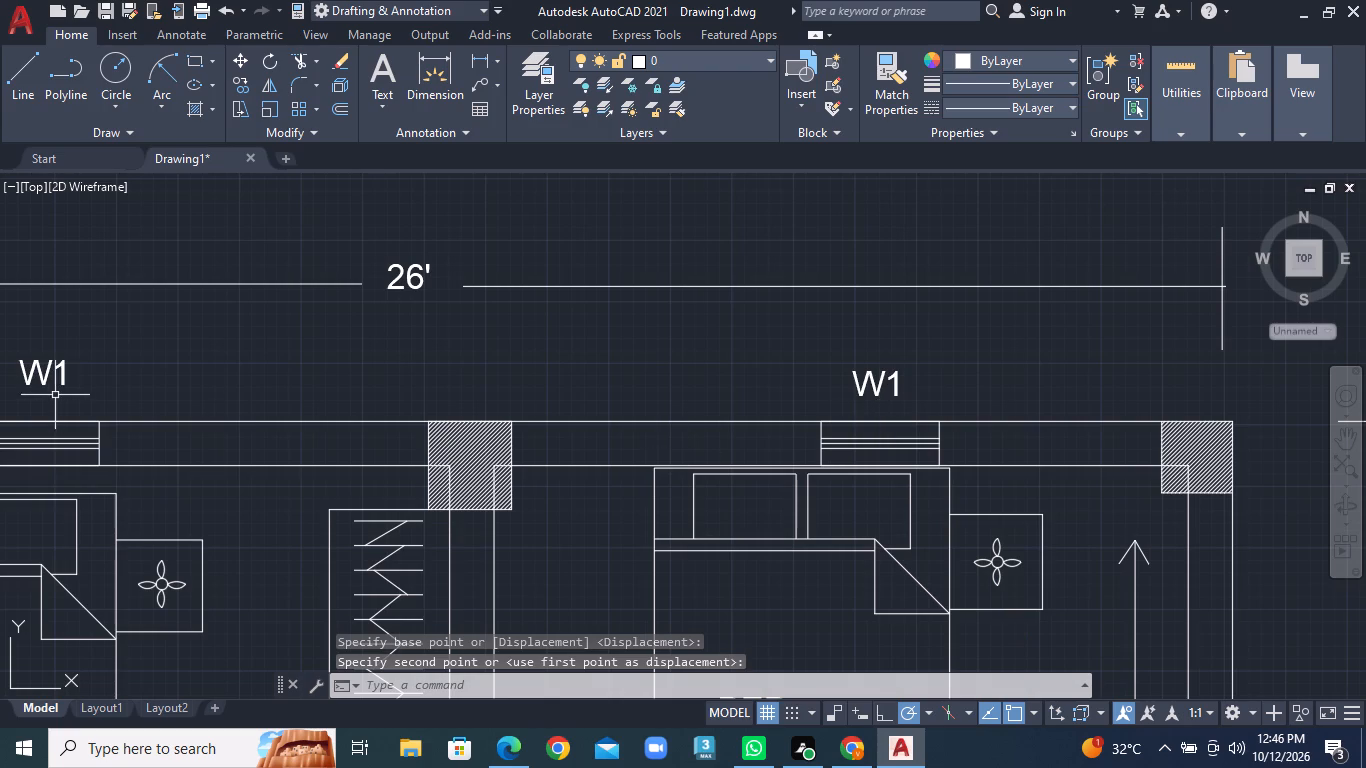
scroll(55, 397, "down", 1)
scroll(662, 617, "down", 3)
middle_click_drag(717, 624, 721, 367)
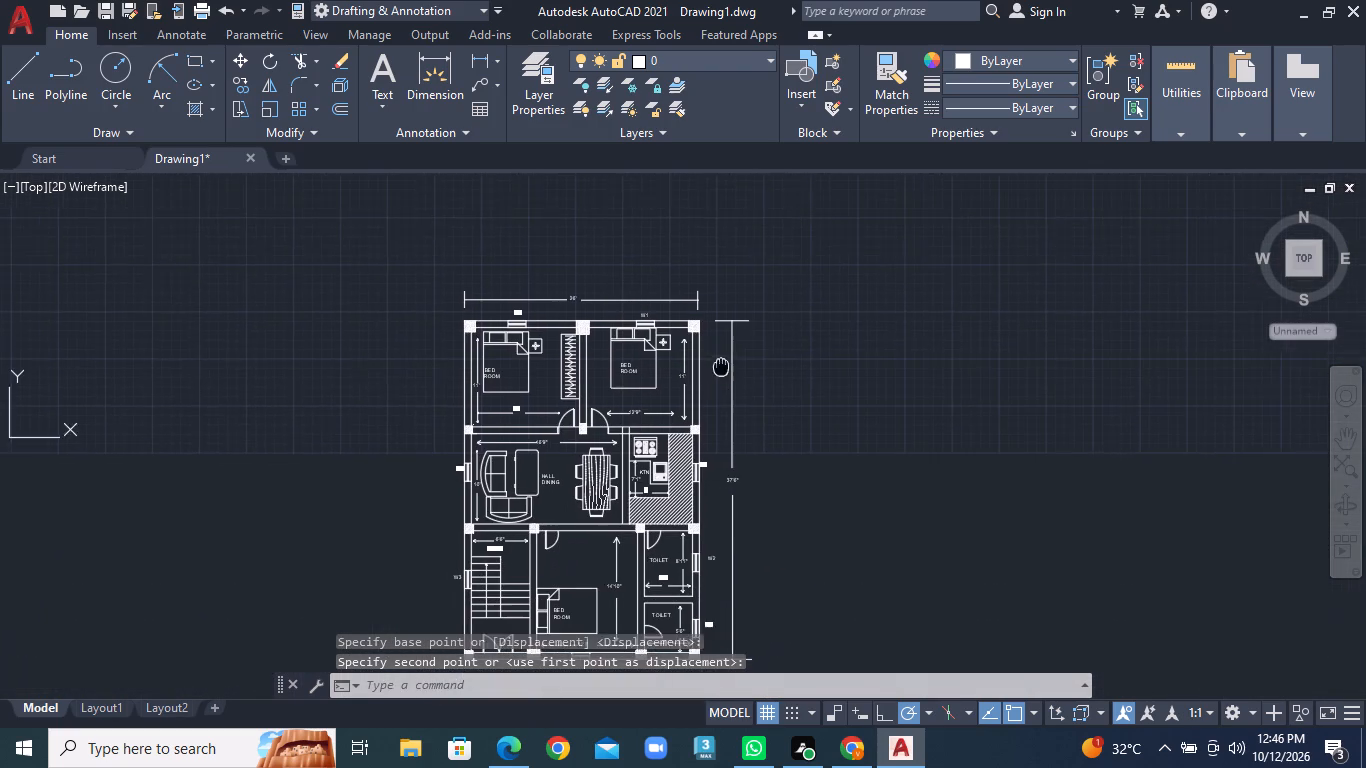
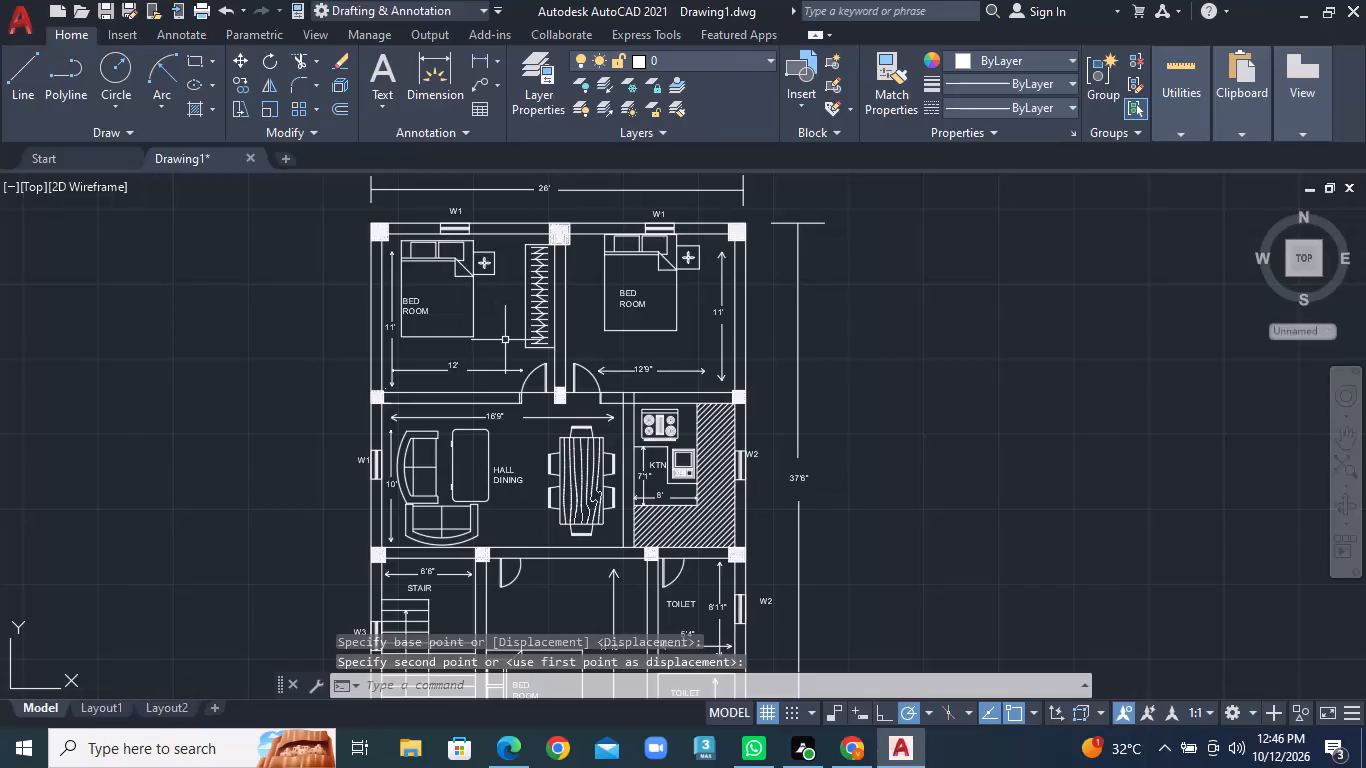
Move the W2 label beside the kitchen window clear of the wall and level with the window's middle.
middle_click_drag(593, 466, 582, 388)
middle_click(582, 387)
middle_click(582, 385)
scroll(787, 397, "up", 1)
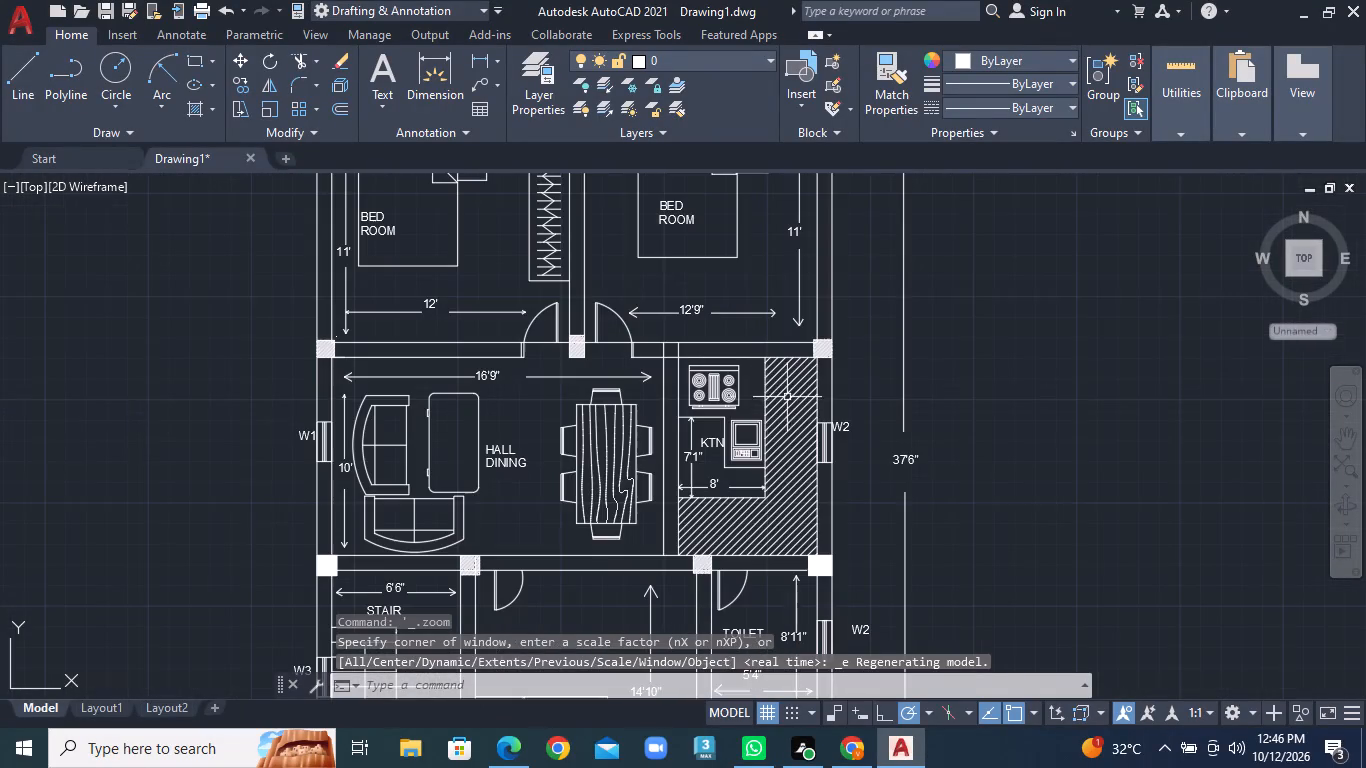
scroll(870, 439, "up", 1)
left_click(831, 419)
scroll(831, 419, "up", 1)
right_click(831, 419)
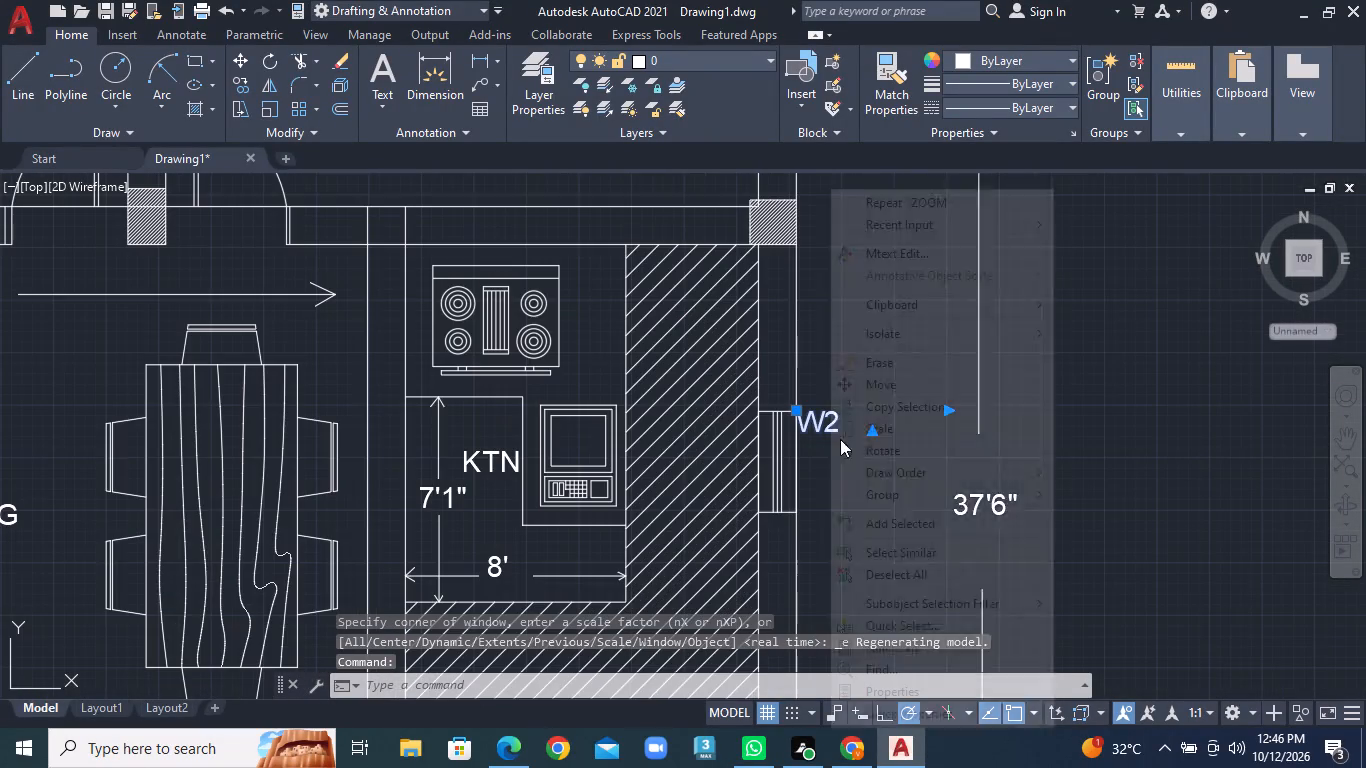
left_click(895, 389)
left_click(838, 418)
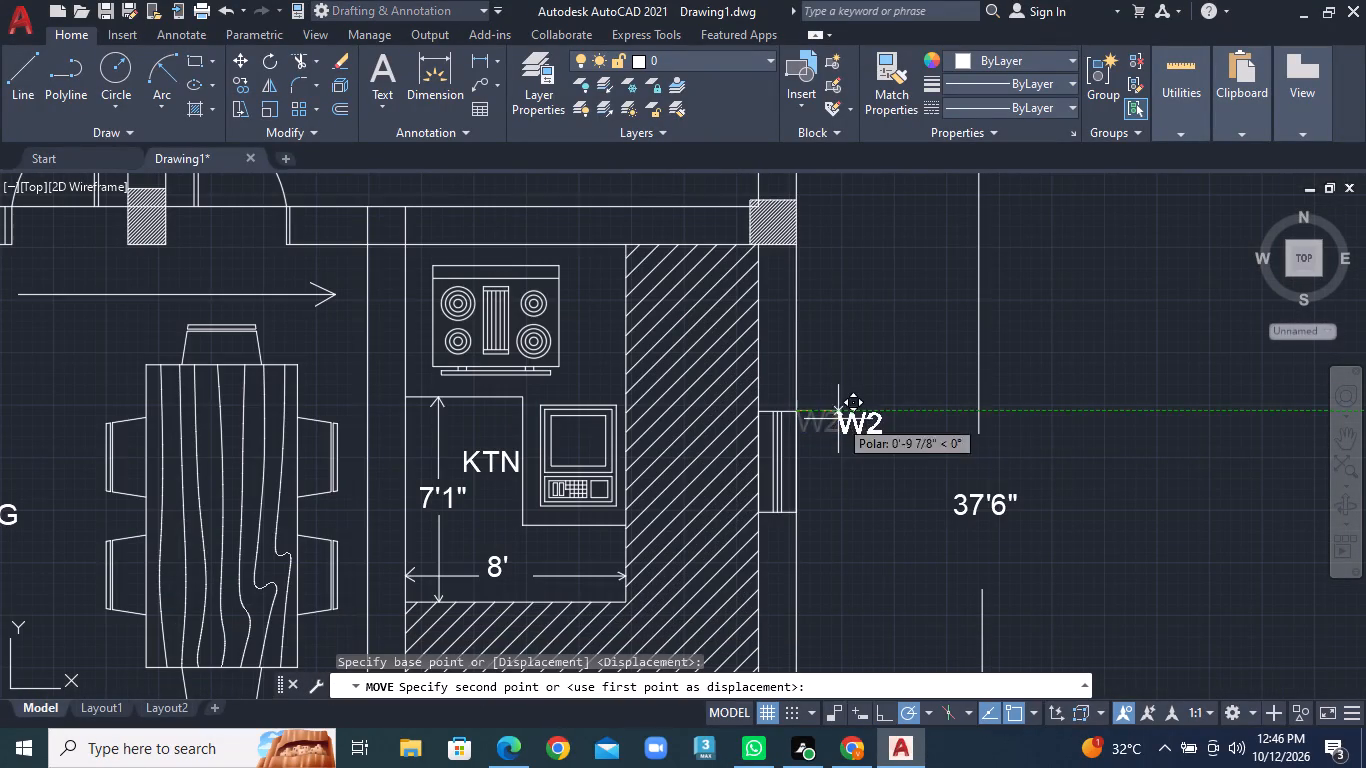
left_click(815, 452)
Move the upper toilet's W2 label closer to its window and level with the window's middle.
scroll(843, 582, "down", 2)
middle_click_drag(842, 589, 809, 366)
scroll(832, 555, "up", 1)
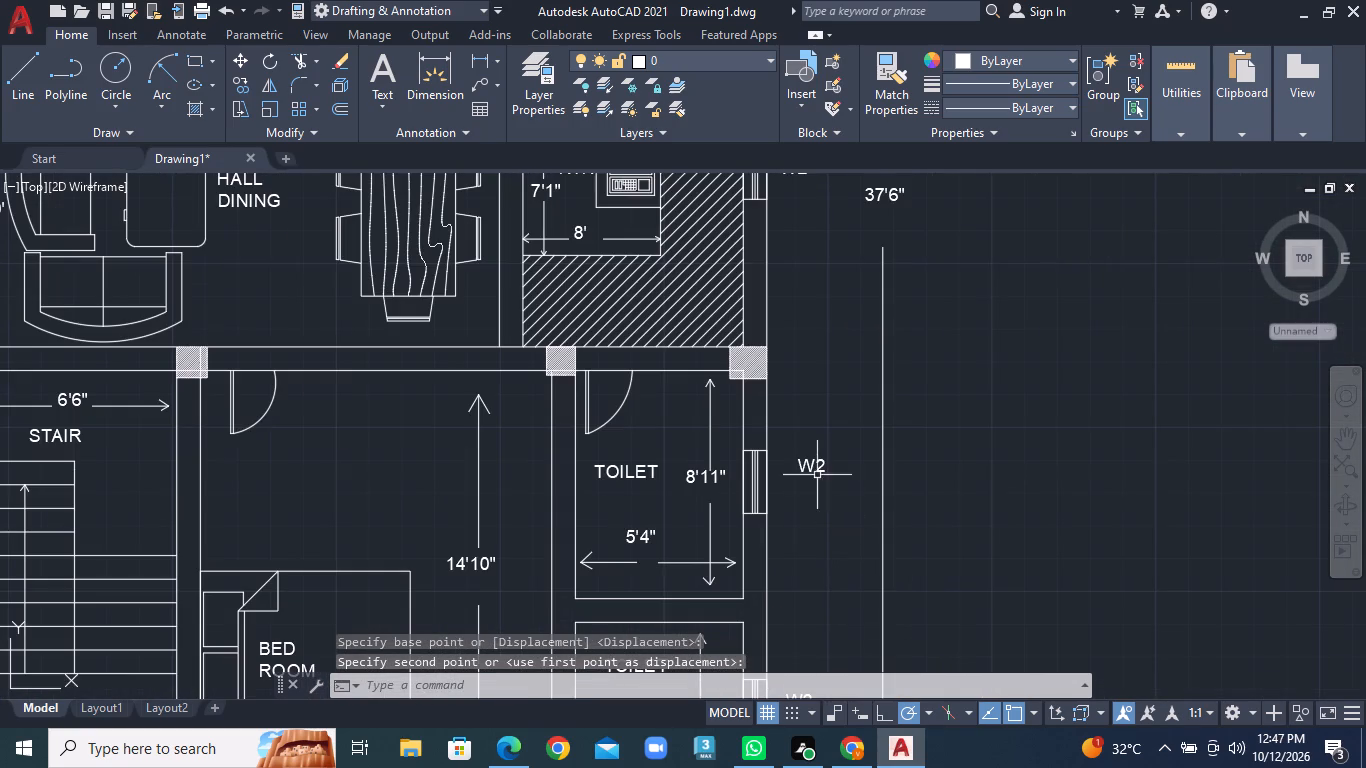
left_click(817, 472)
scroll(817, 472, "up", 1)
right_click(817, 472)
left_click(879, 390)
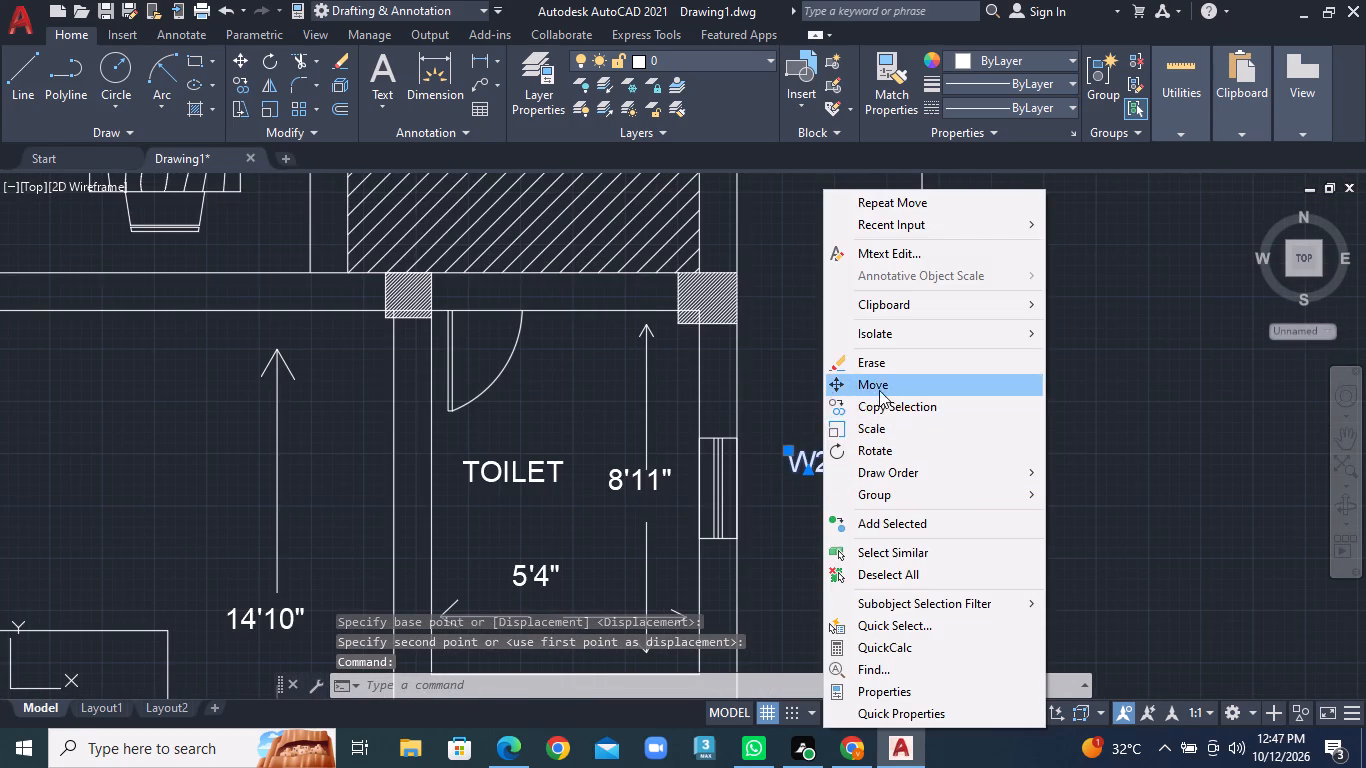
left_click(808, 455)
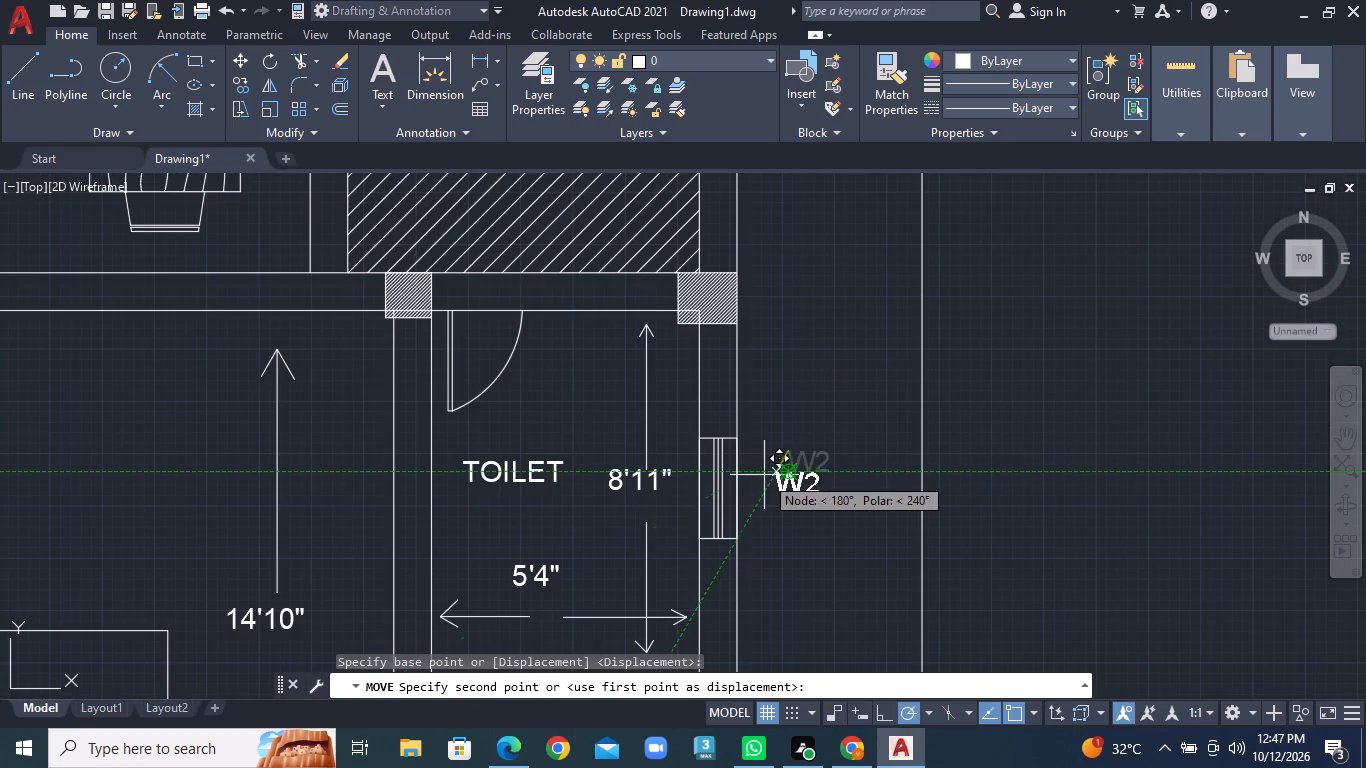
left_click(762, 475)
Move the MD label clear of the wall line so it sits centred below the main double door.
scroll(864, 498, "down", 3)
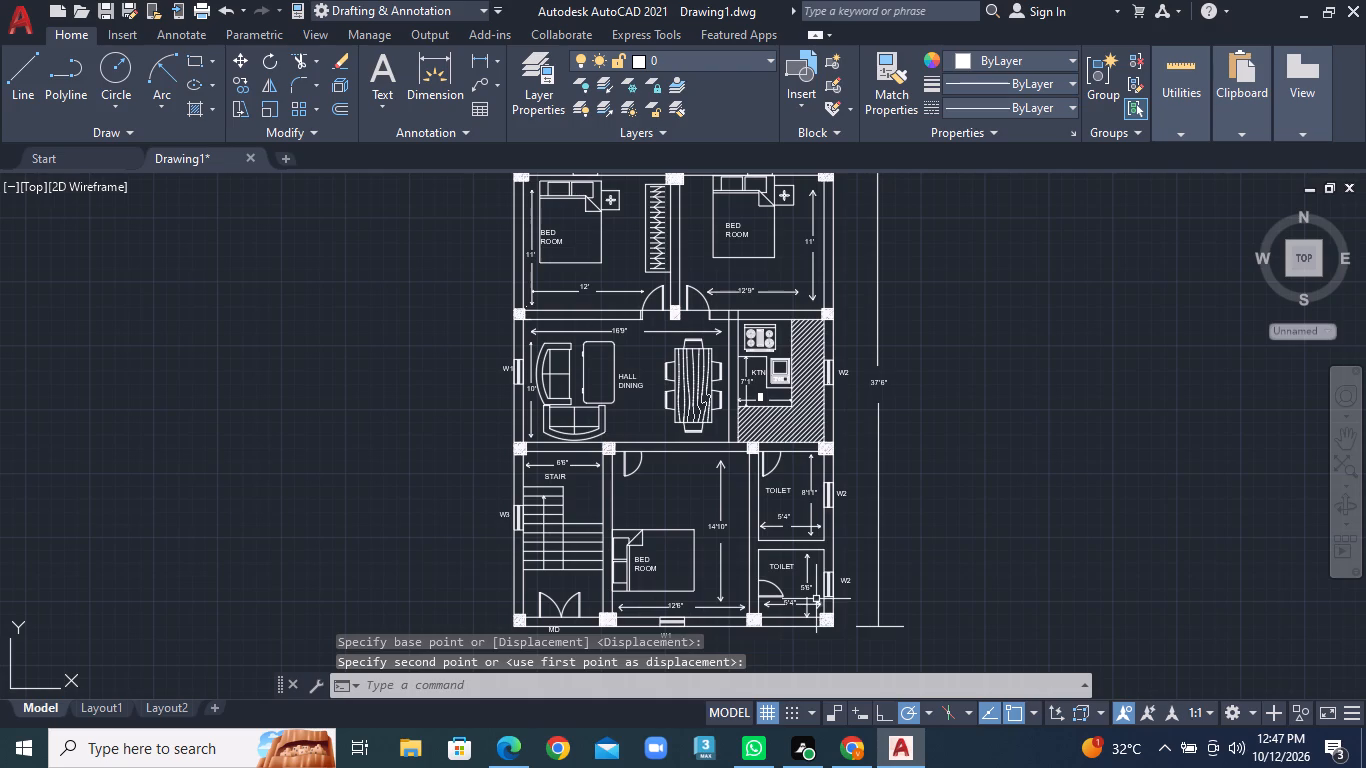
middle_click_drag(664, 449, 699, 337)
scroll(597, 569, "up", 2)
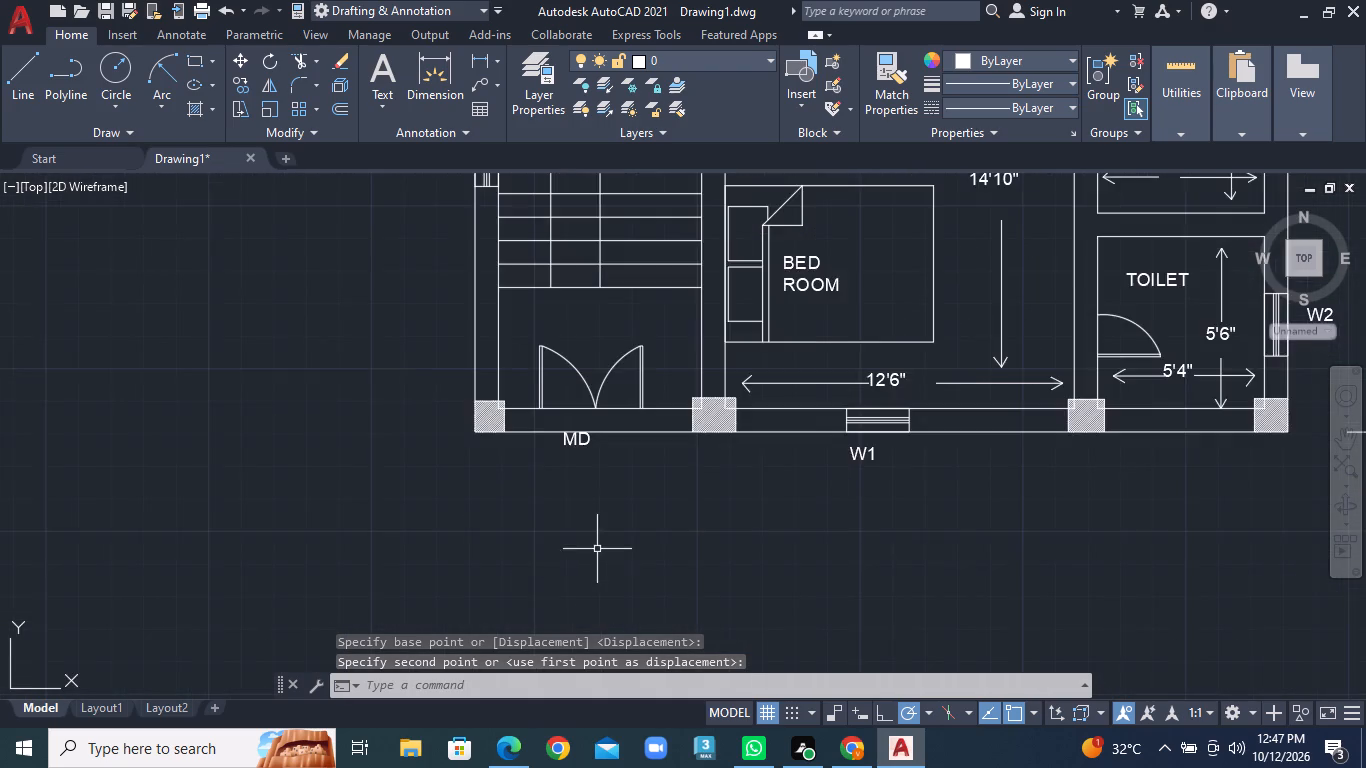
scroll(603, 524, "up", 1)
left_click(565, 397)
right_click(565, 397)
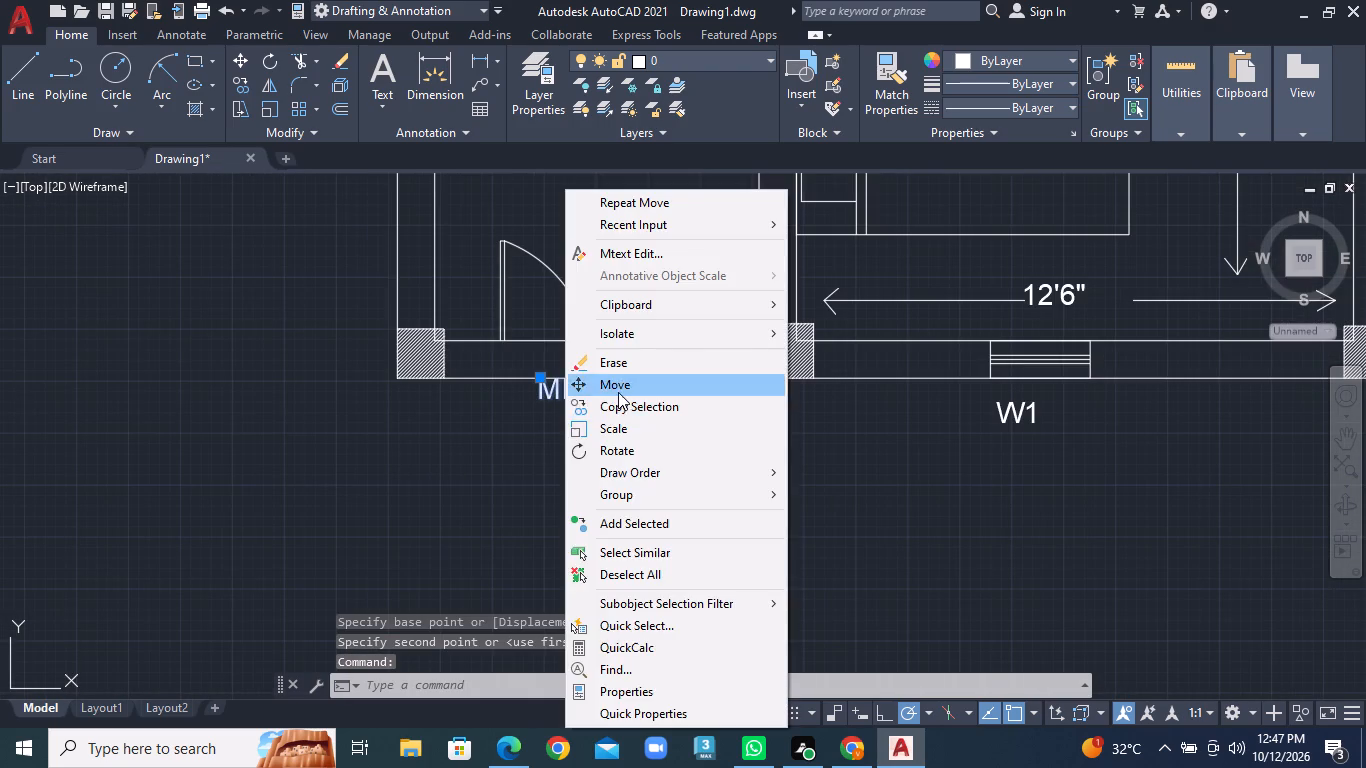
left_click(618, 392)
left_click(569, 388)
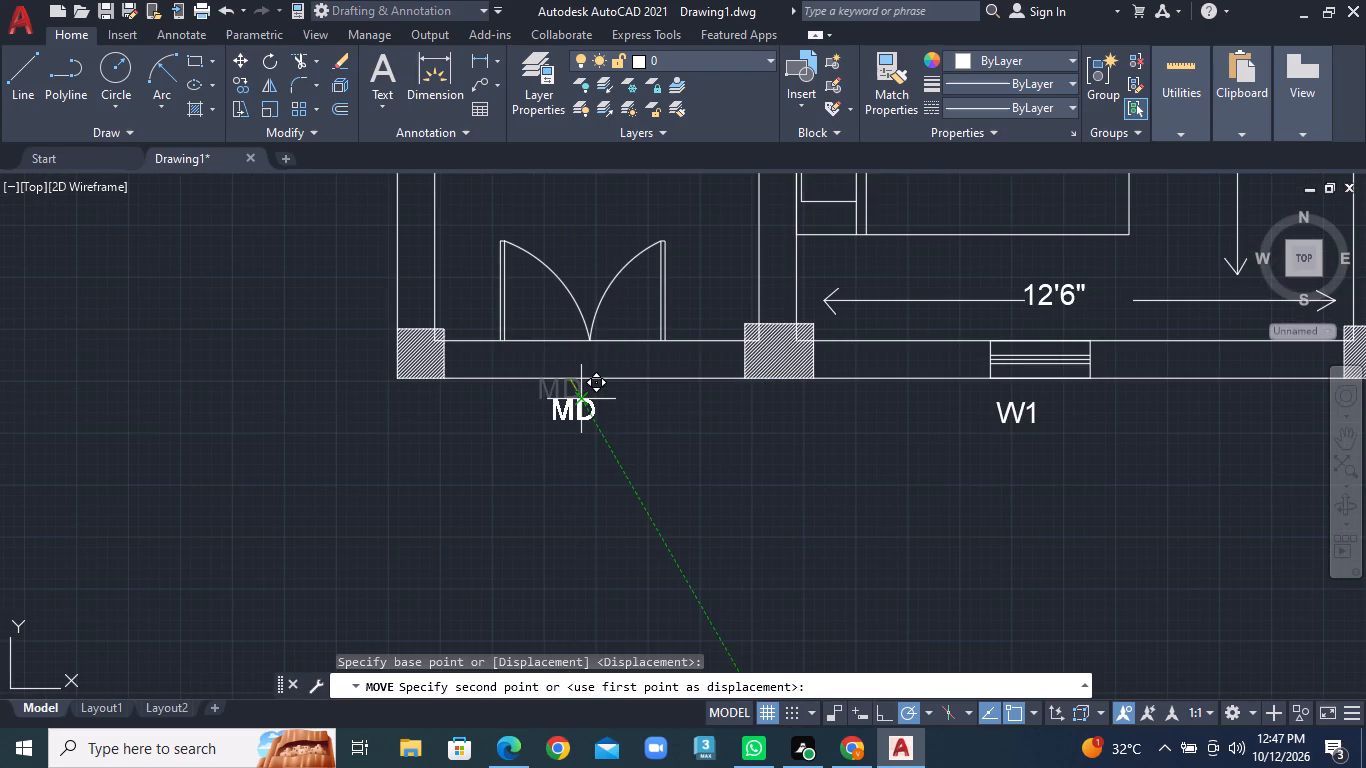
left_click(582, 404)
Move the W1 label below the lower bedroom's window closer to the wall and centre it under the window.
middle_click_drag(977, 431, 590, 430)
scroll(635, 402, "up", 2)
left_click(617, 432)
right_click(617, 432)
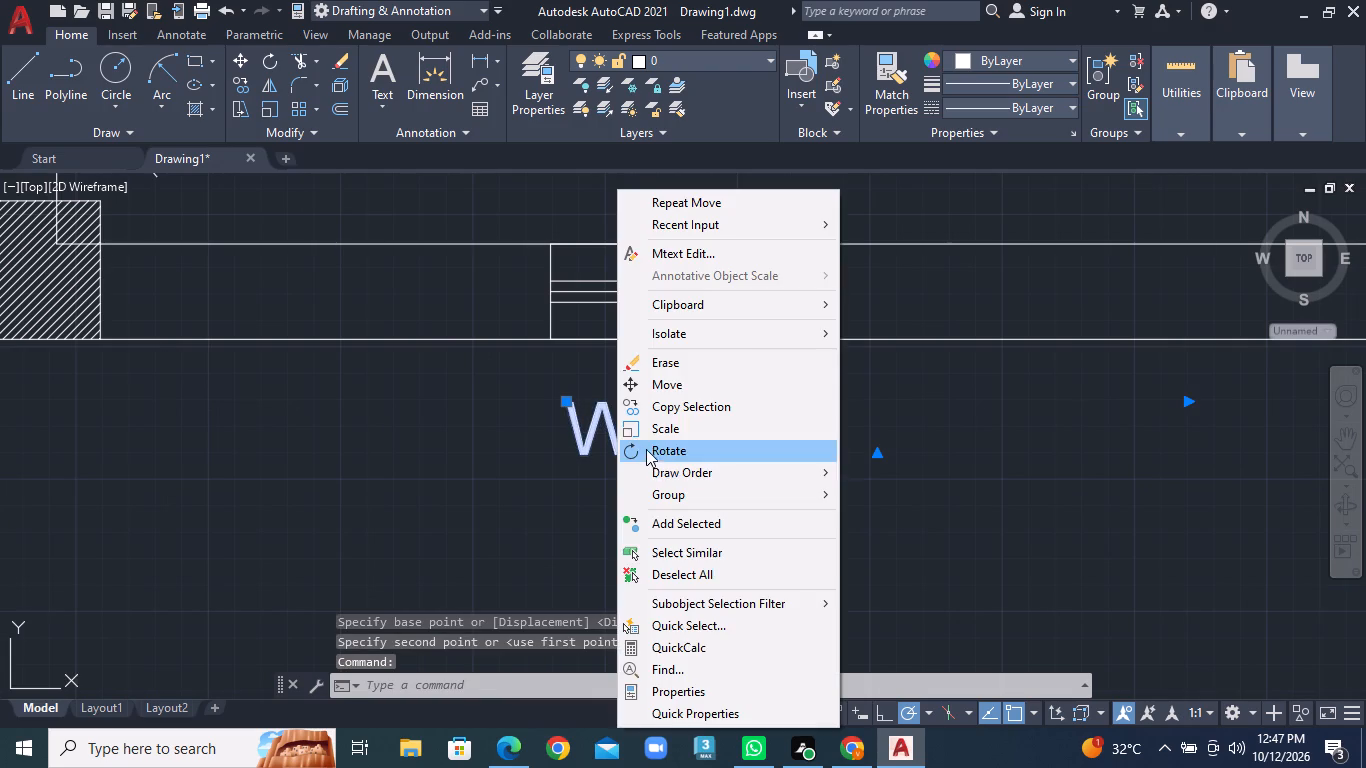
left_click(693, 388)
left_click(631, 419)
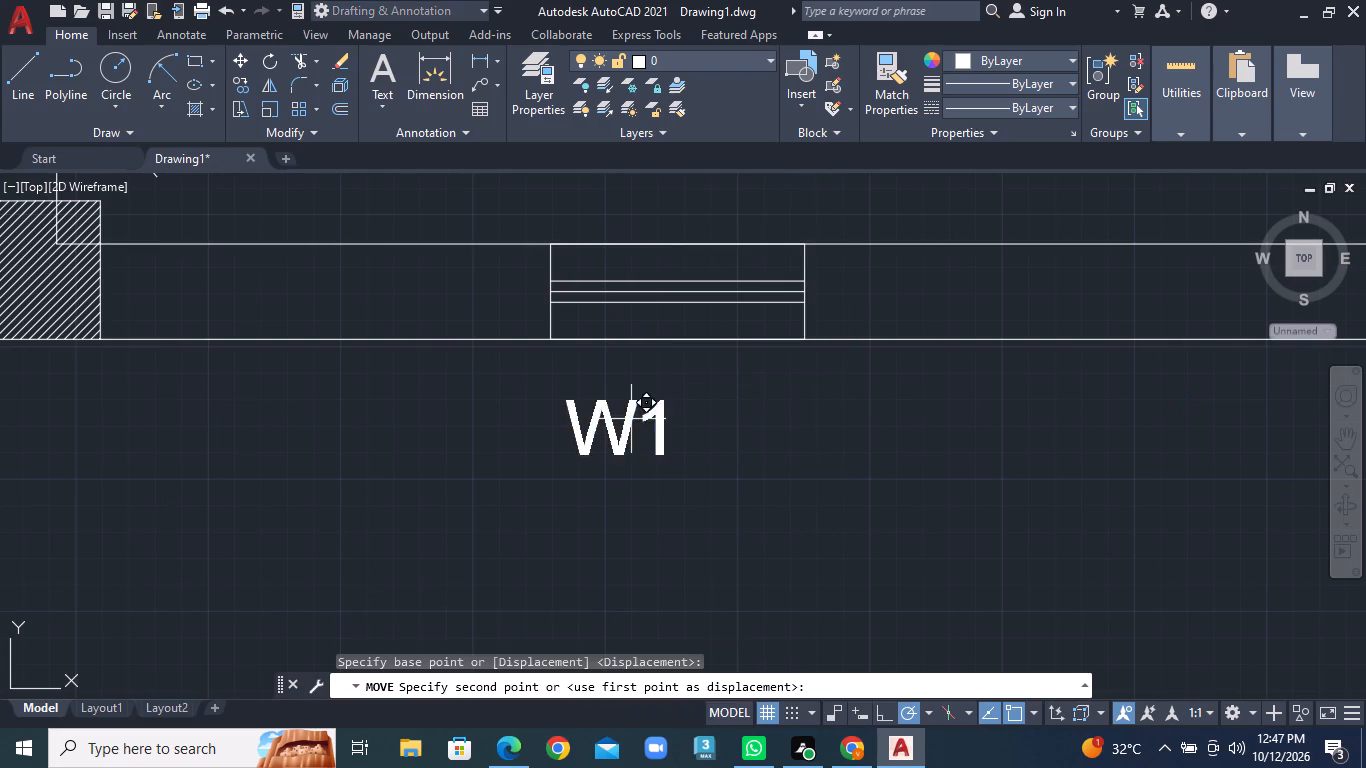
left_click(693, 377)
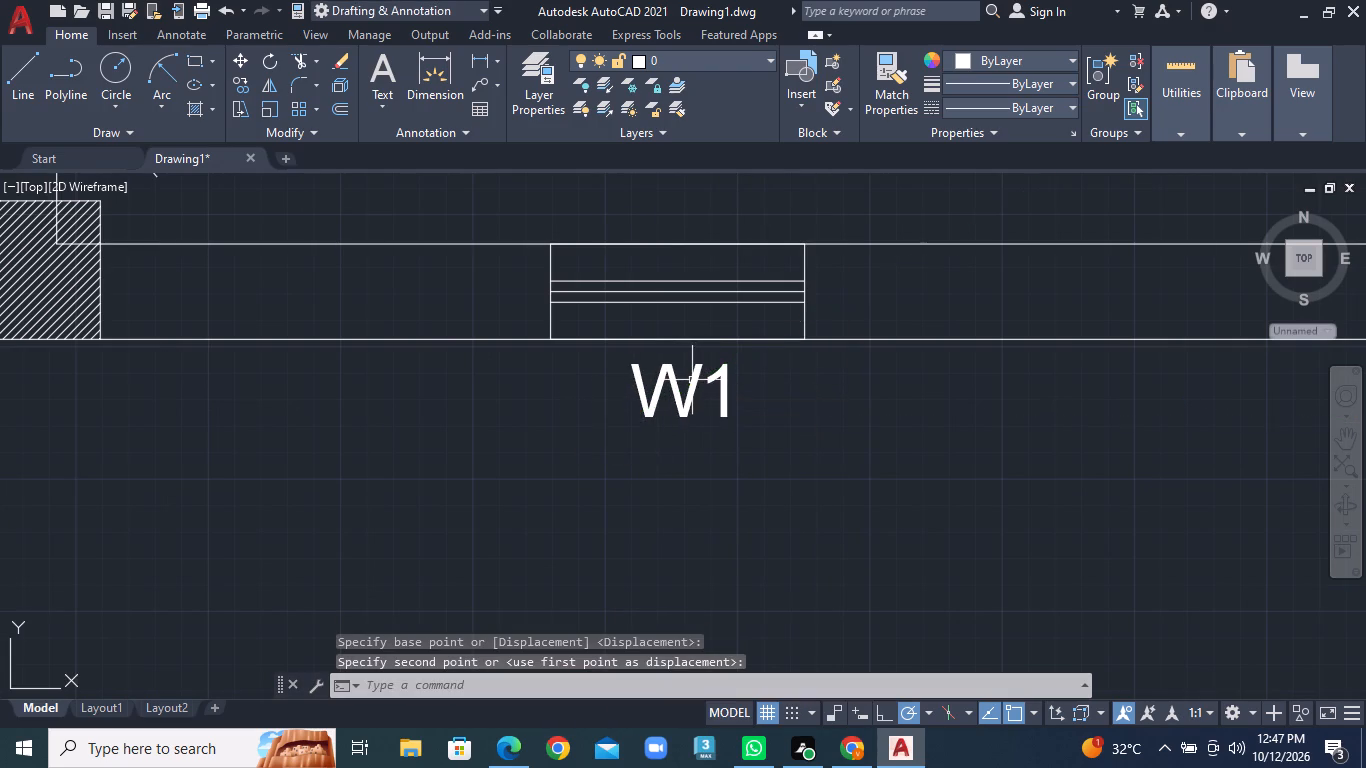
Move the 12'6" text of the lower bedroom into the middle of the gap in its dimension line.
scroll(511, 474, "down", 4)
scroll(632, 380, "up", 2)
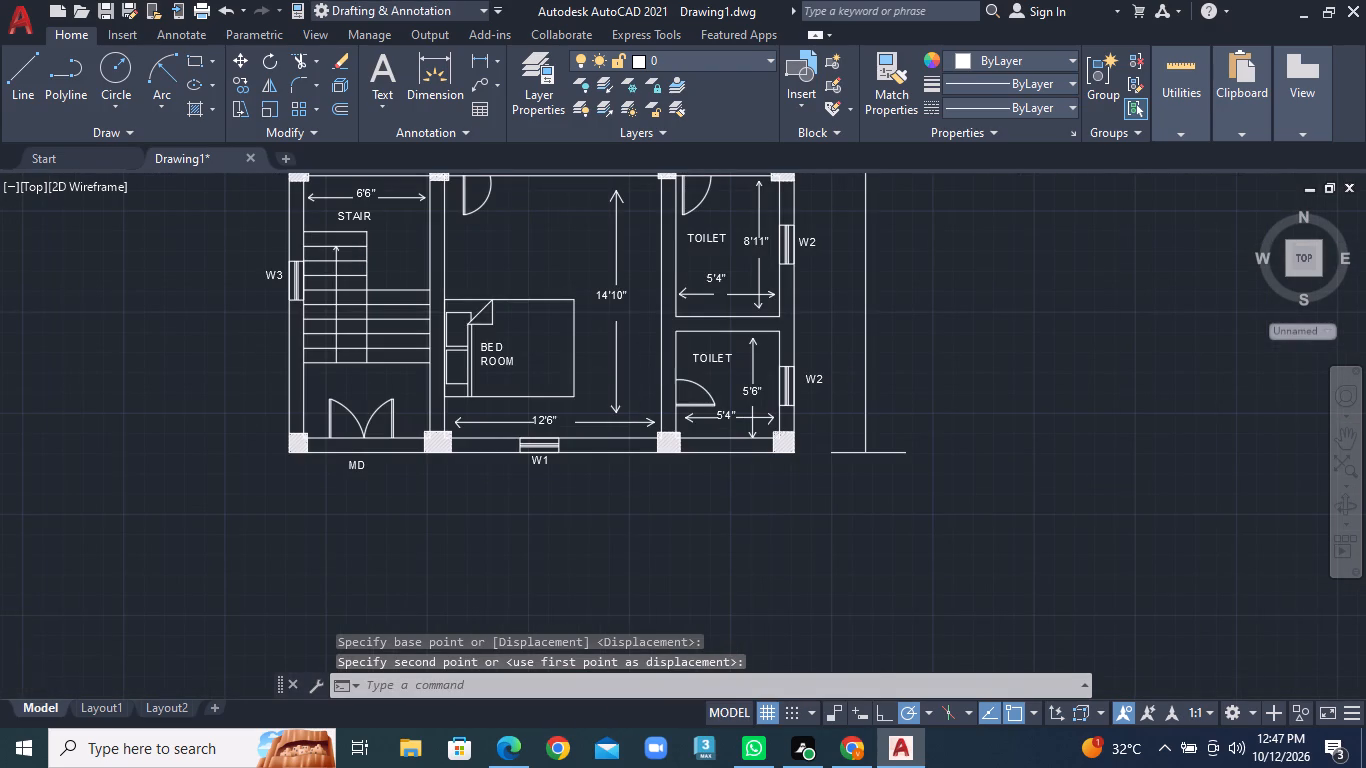
scroll(541, 400, "up", 3)
middle_click_drag(291, 535, 569, 338)
scroll(531, 358, "down", 1)
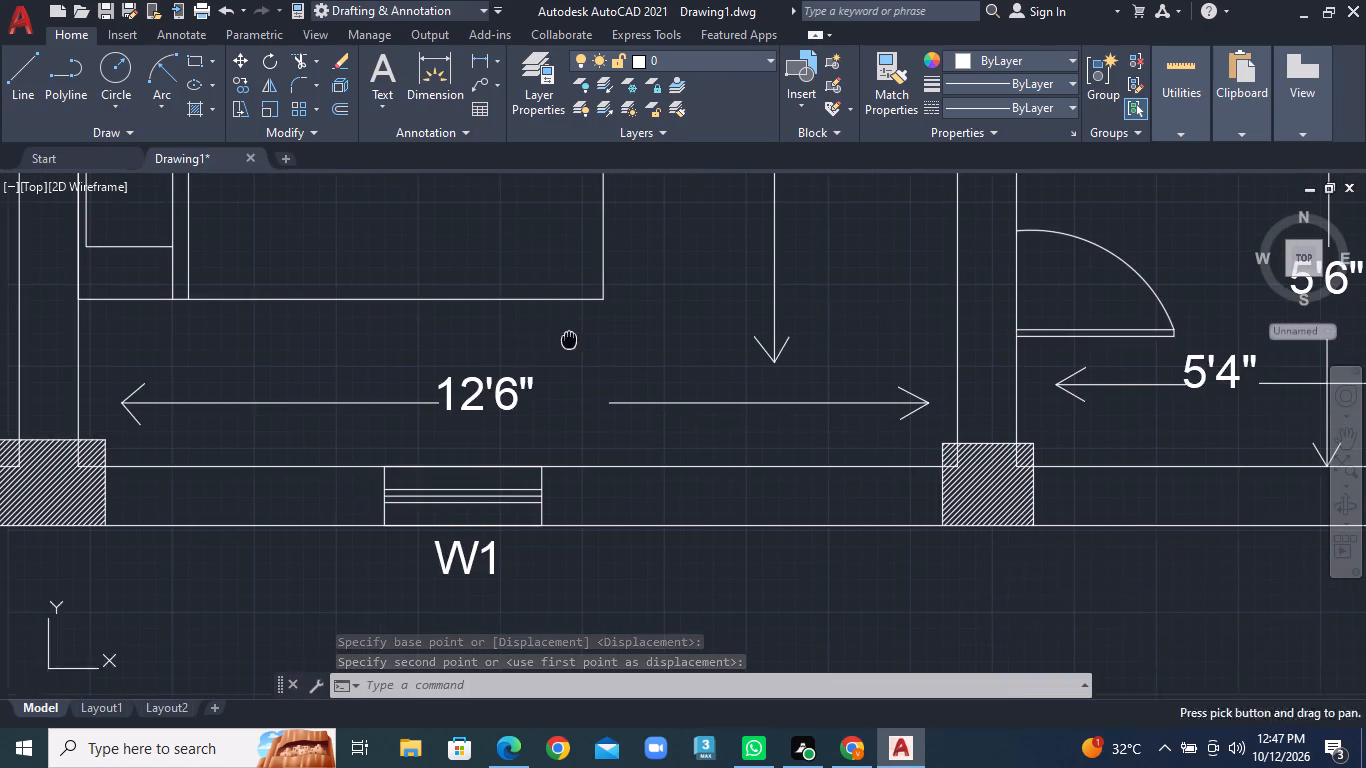
left_click(488, 390)
right_click(488, 390)
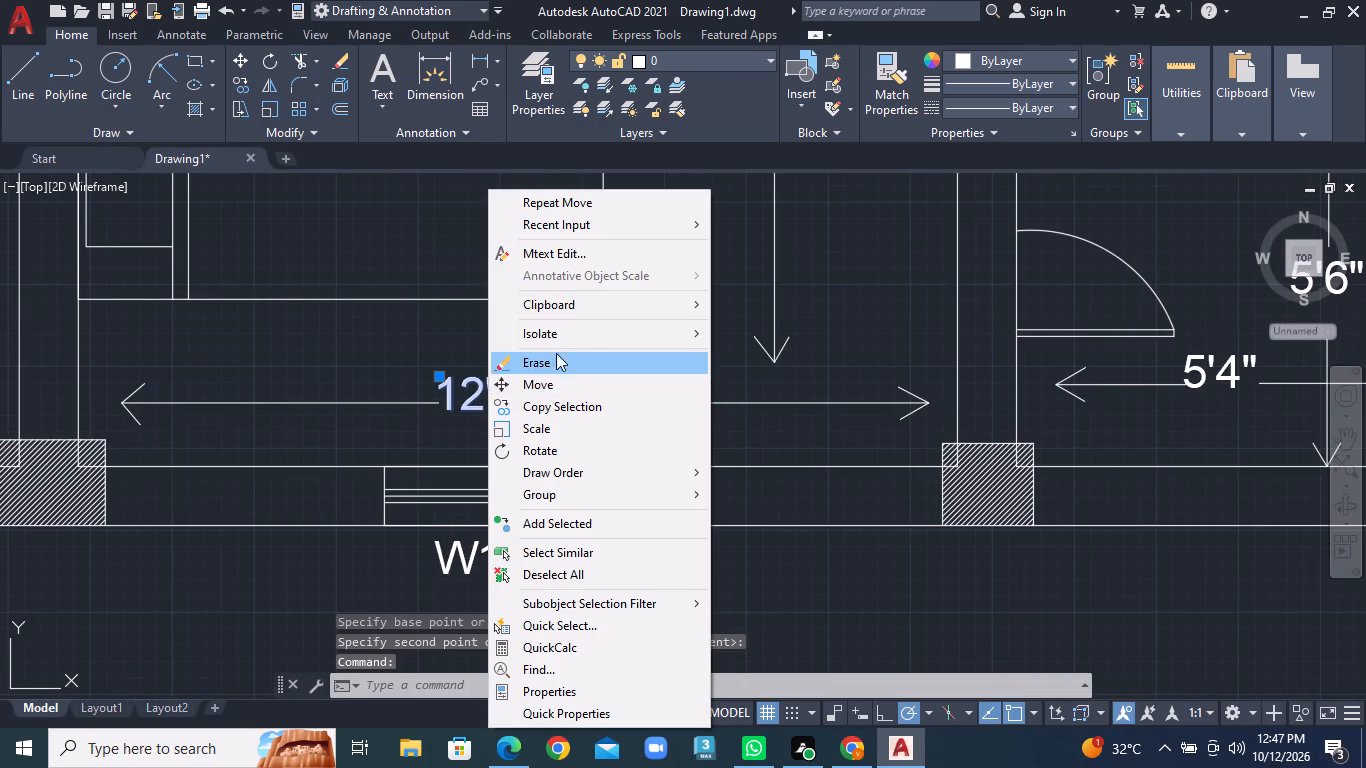
left_click(550, 385)
left_click(505, 391)
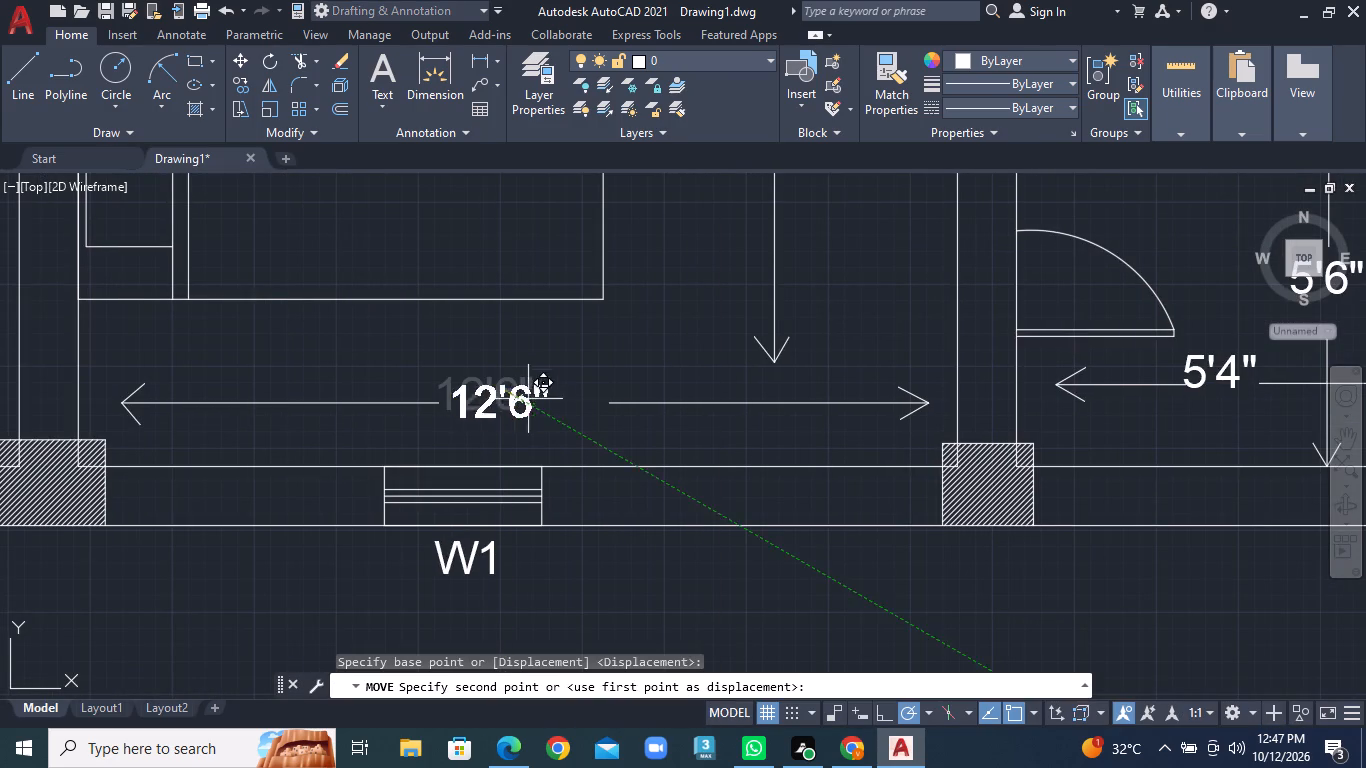
left_click(534, 402)
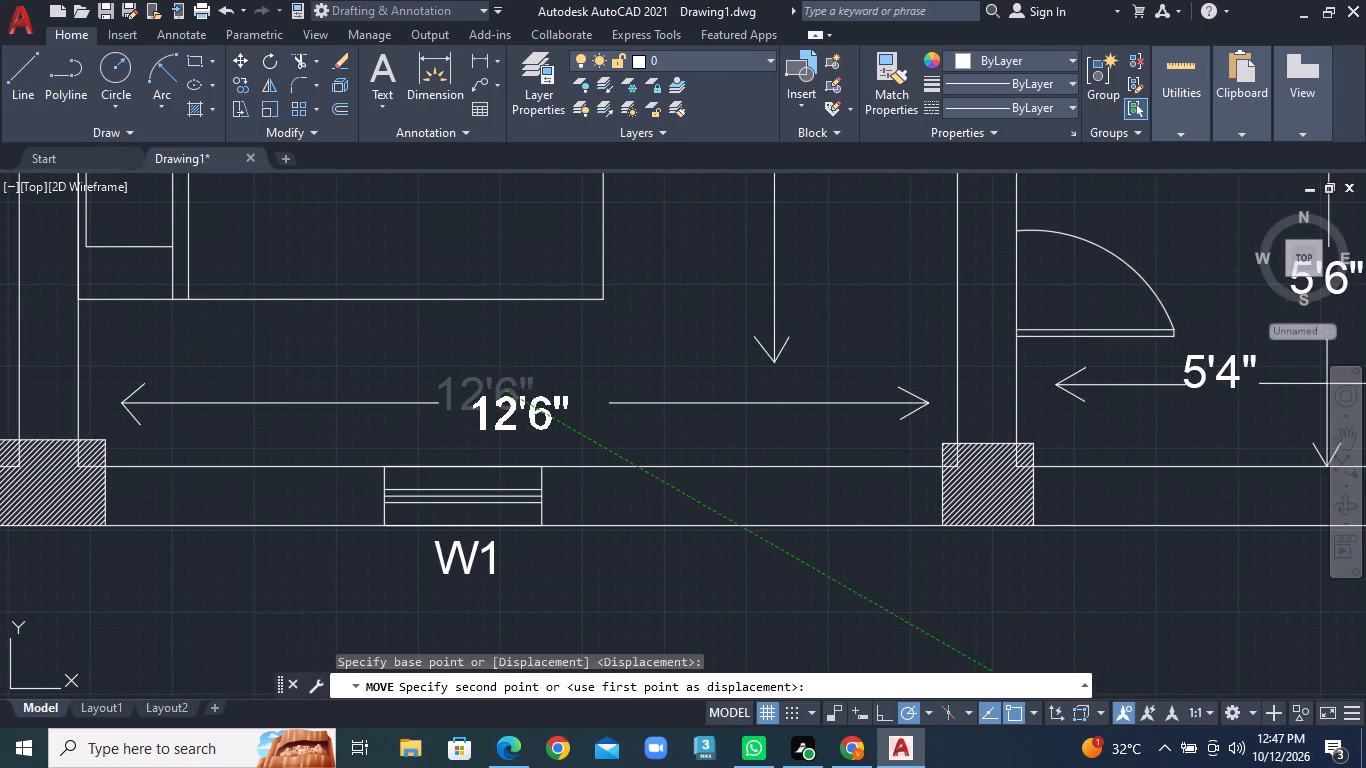
Review the floor plan's label and dimension text placement, from the whole plan down to the lower rooms.
scroll(648, 412, "down", 4)
middle_click_drag(678, 357, 645, 436)
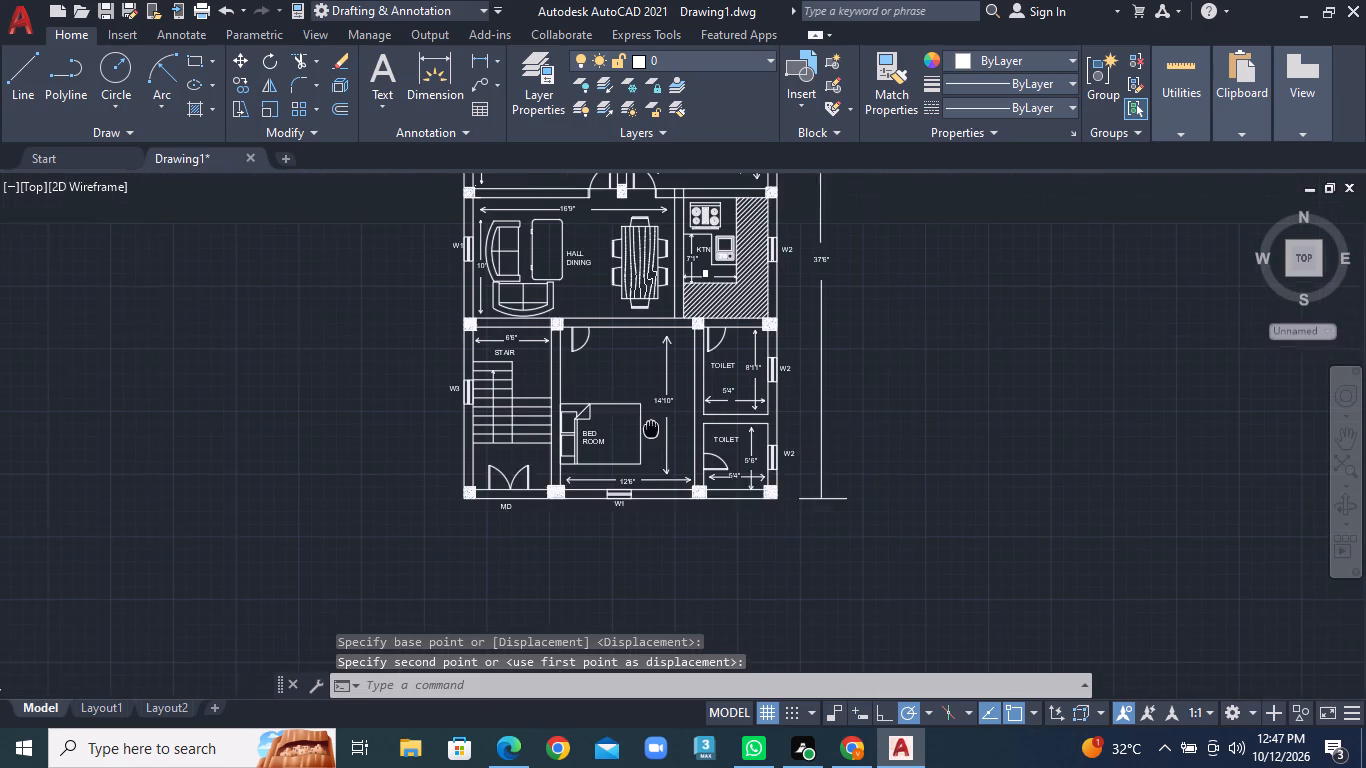
middle_click_drag(645, 436, 635, 466)
scroll(666, 395, "down", 1)
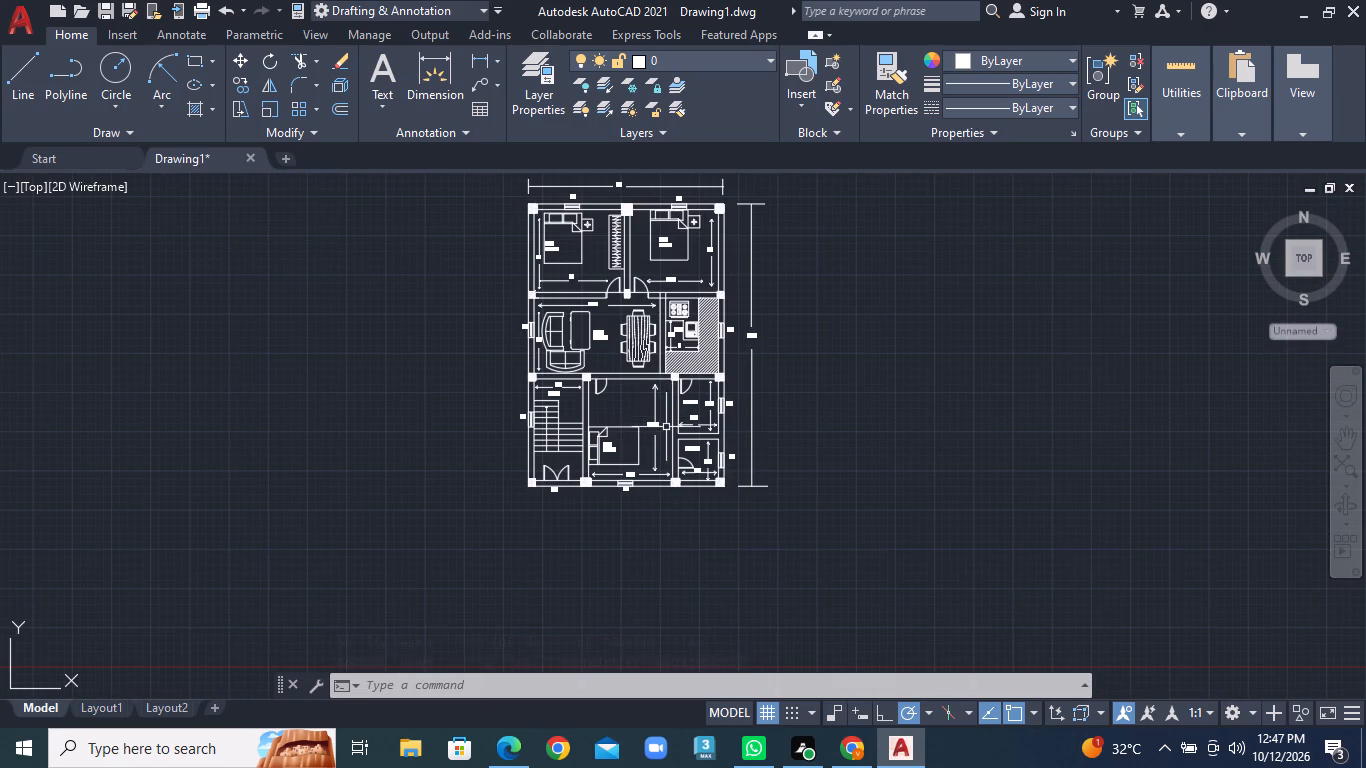
scroll(607, 458, "up", 2)
scroll(671, 426, "down", 1)
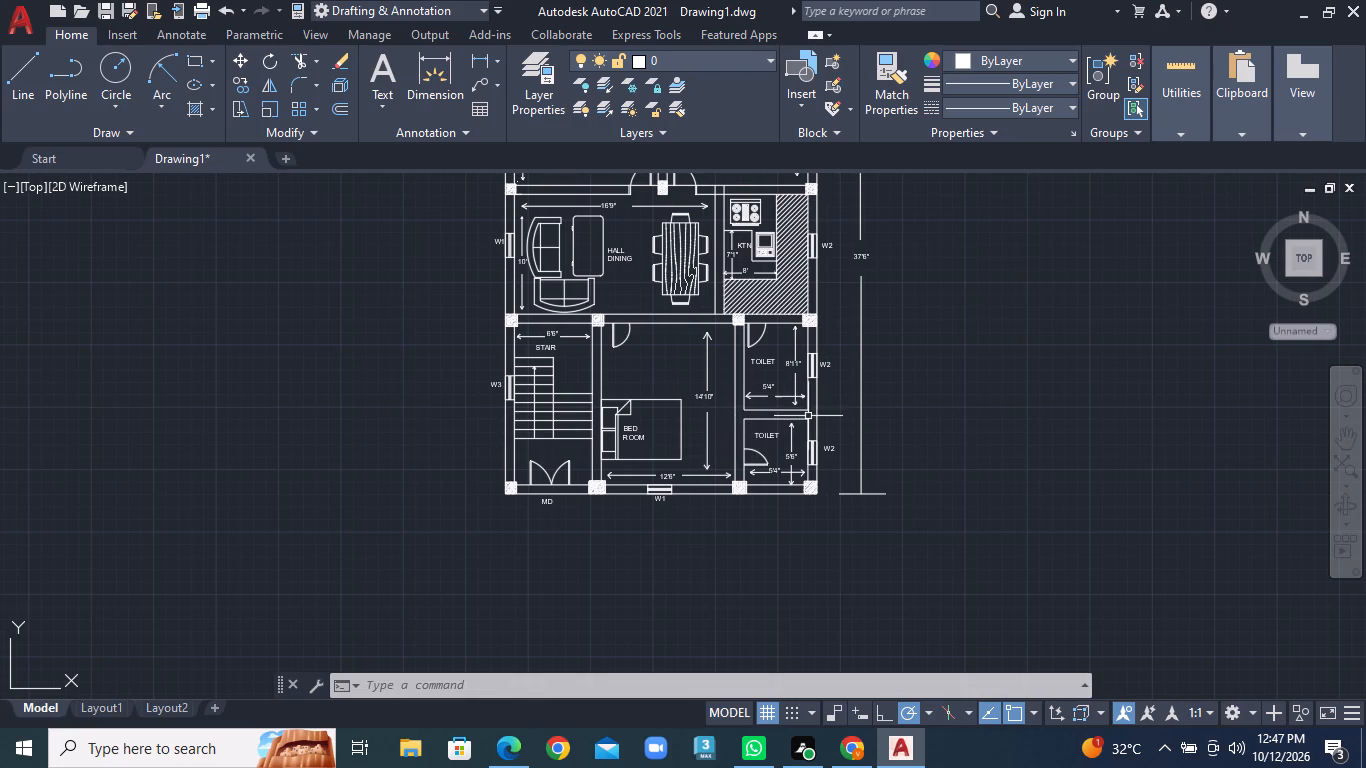
scroll(812, 416, "up", 1)
Open DesignCenter and display the blocks of the House Designer.dwg sample drawing.
type("ADC")
key("Return")
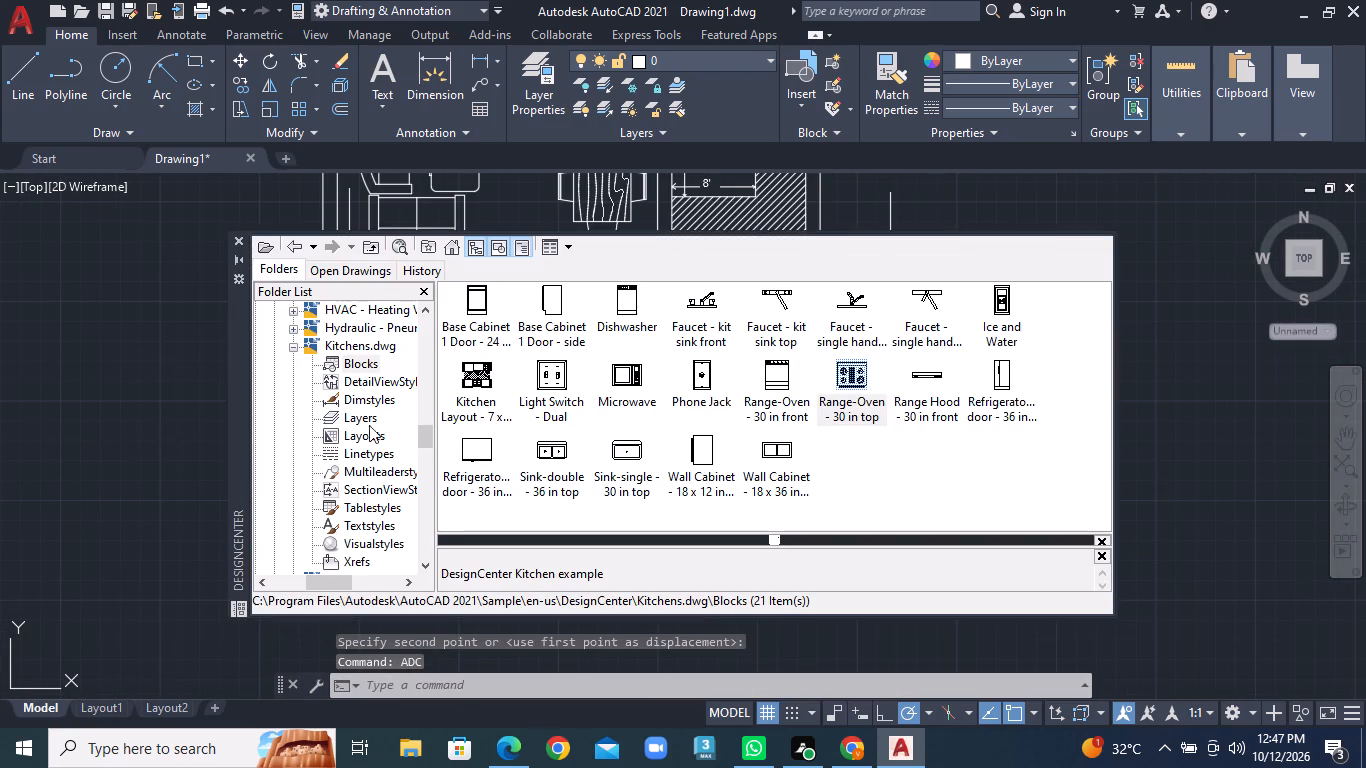
scroll(353, 393, "down", 1)
scroll(360, 476, "down", 1)
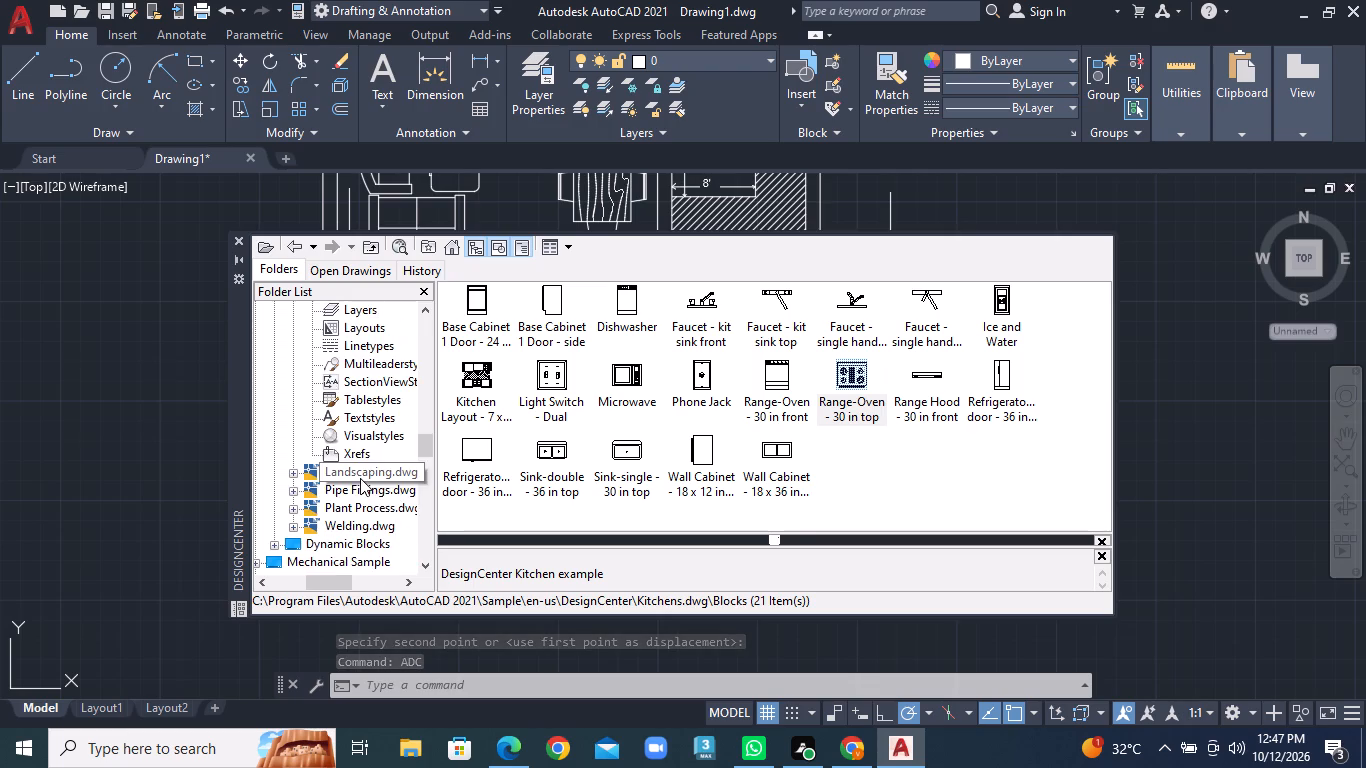
scroll(360, 502, "down", 2)
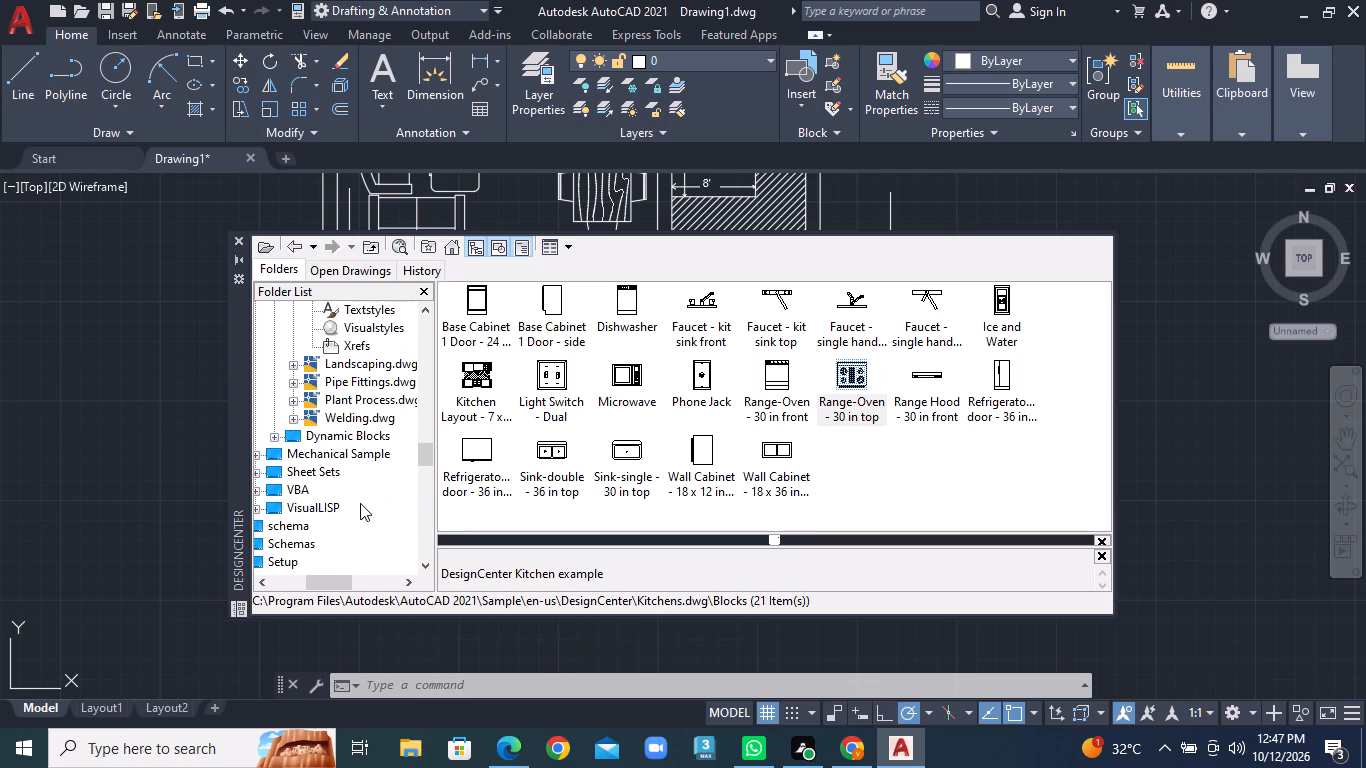
scroll(360, 503, "up", 5)
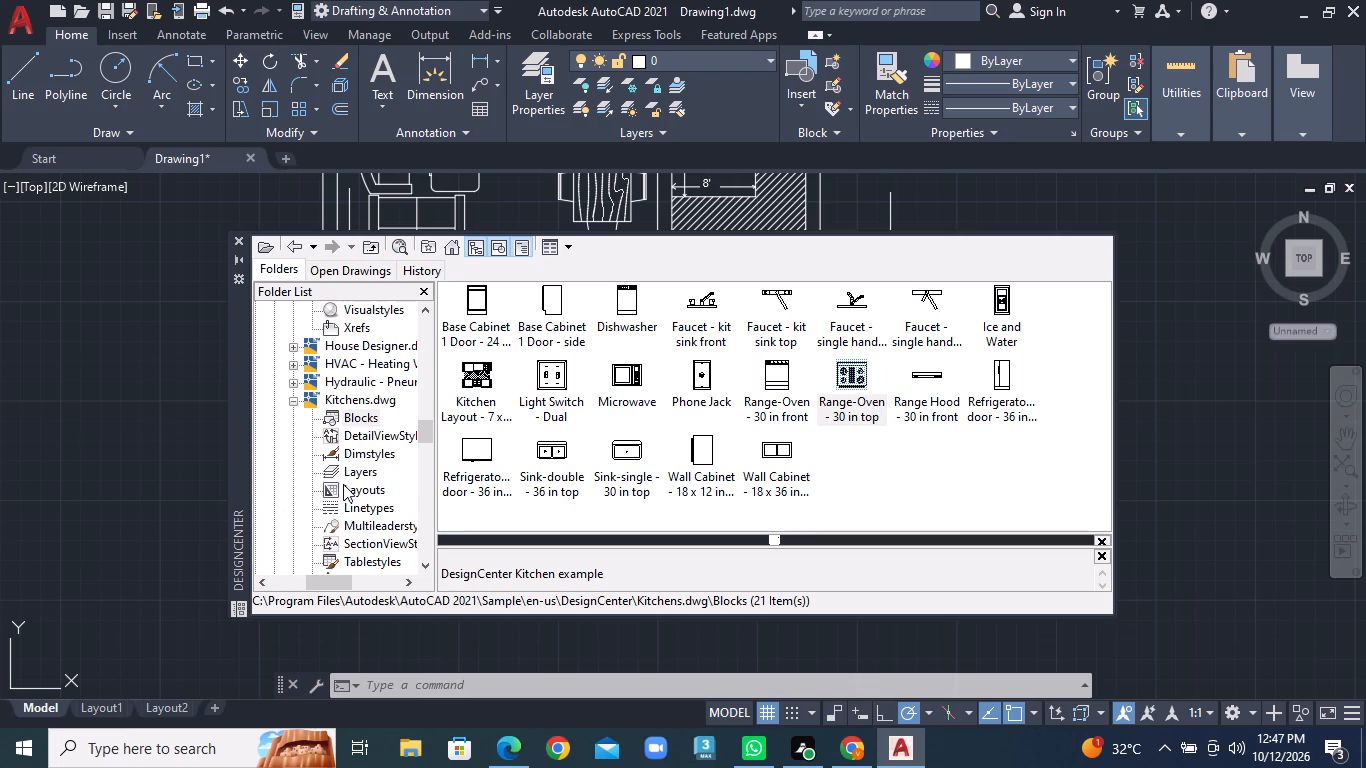
left_click(394, 350)
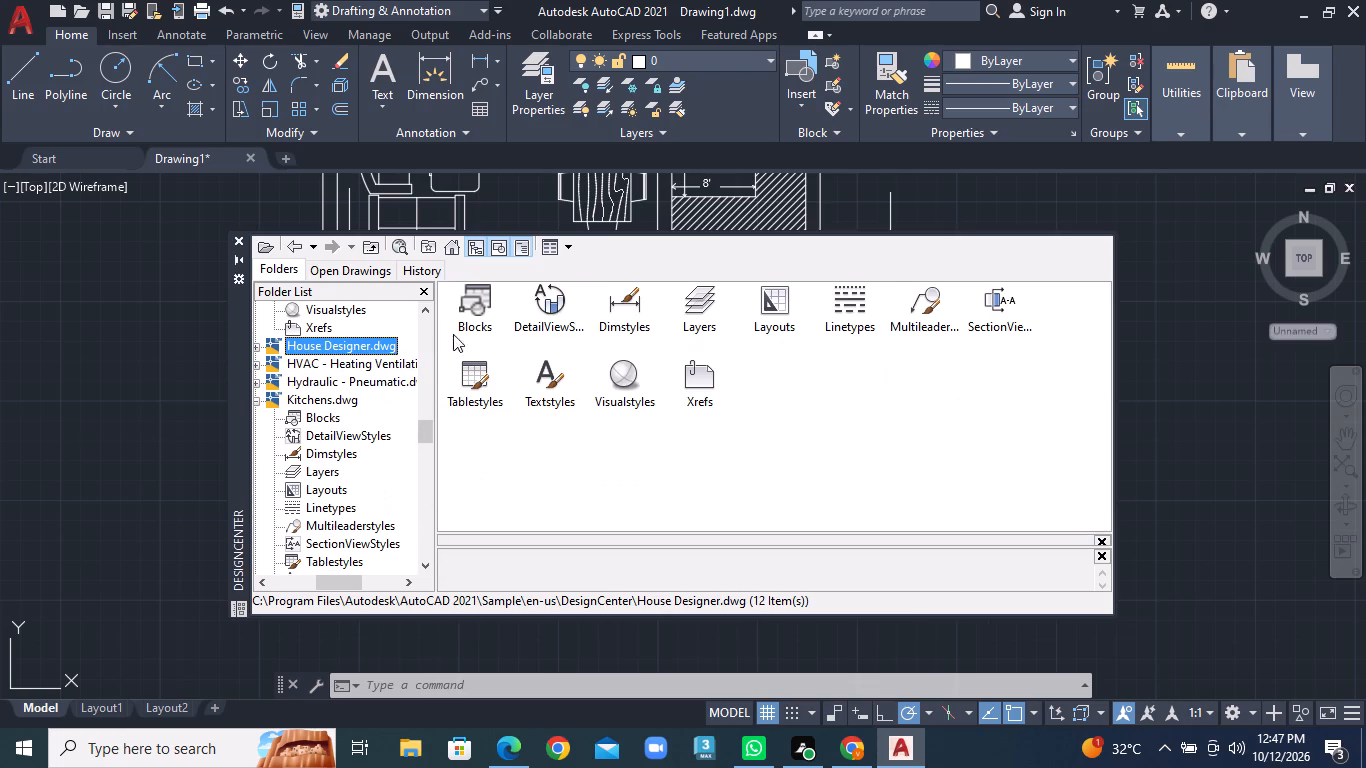
double_click(475, 323)
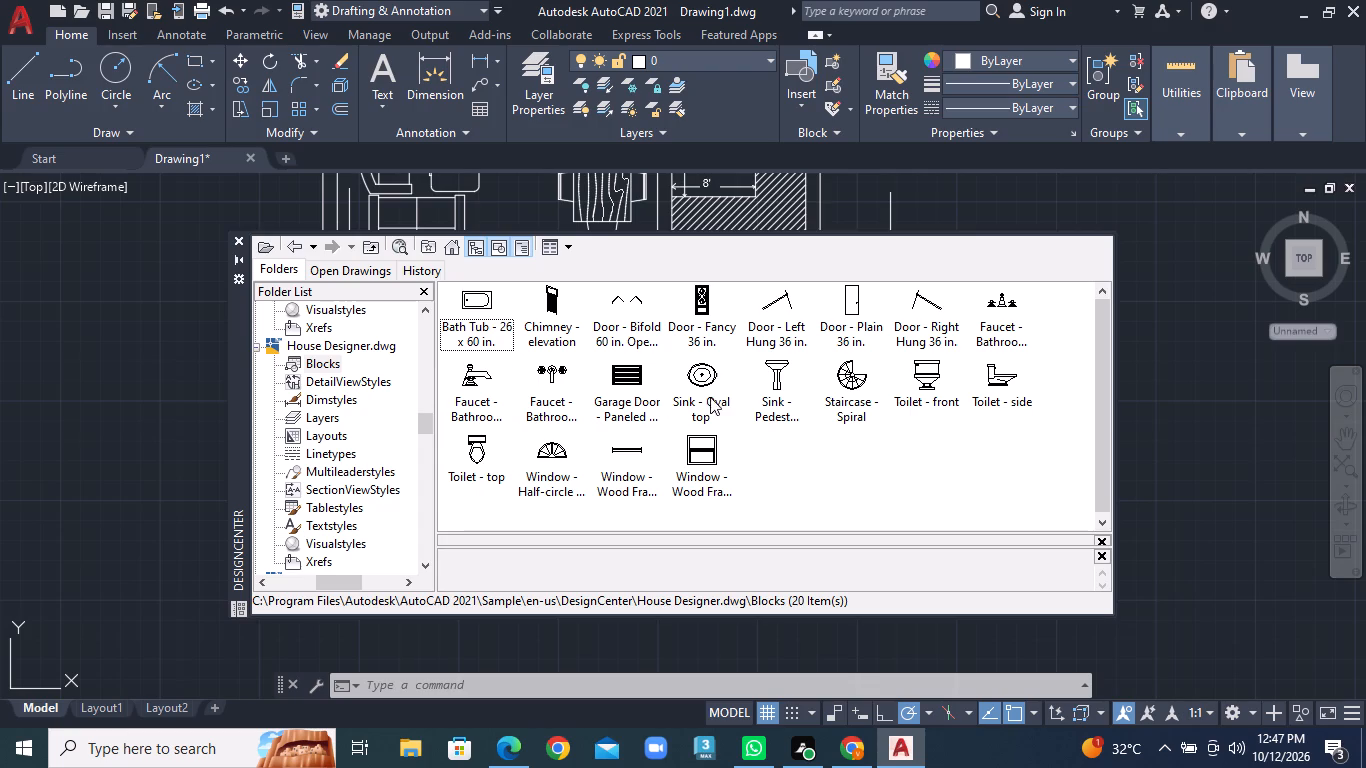
Insert two Toilet - top blocks in the empty area beside the plan, one above the other, and close DesignCenter.
left_click(475, 444)
left_click_drag(470, 441, 870, 533)
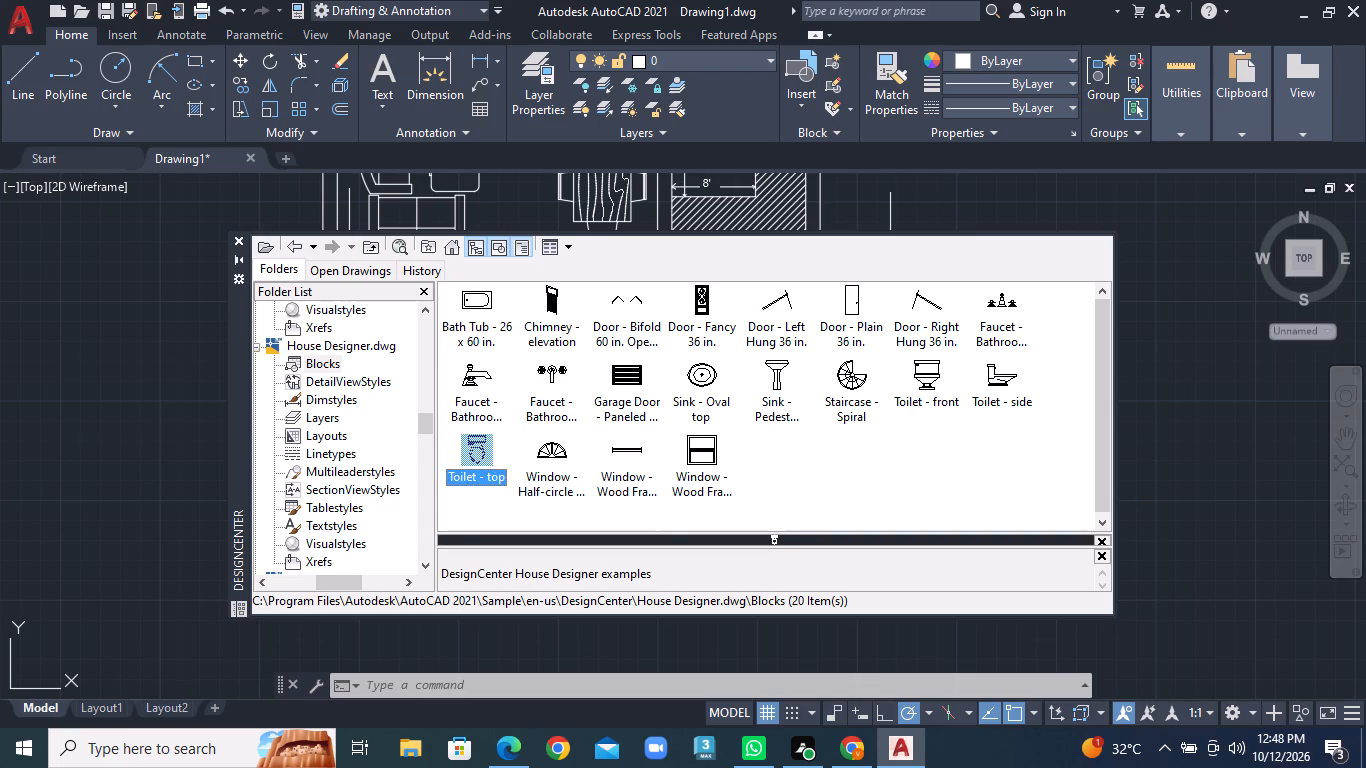
left_click_drag(870, 533, 1208, 487)
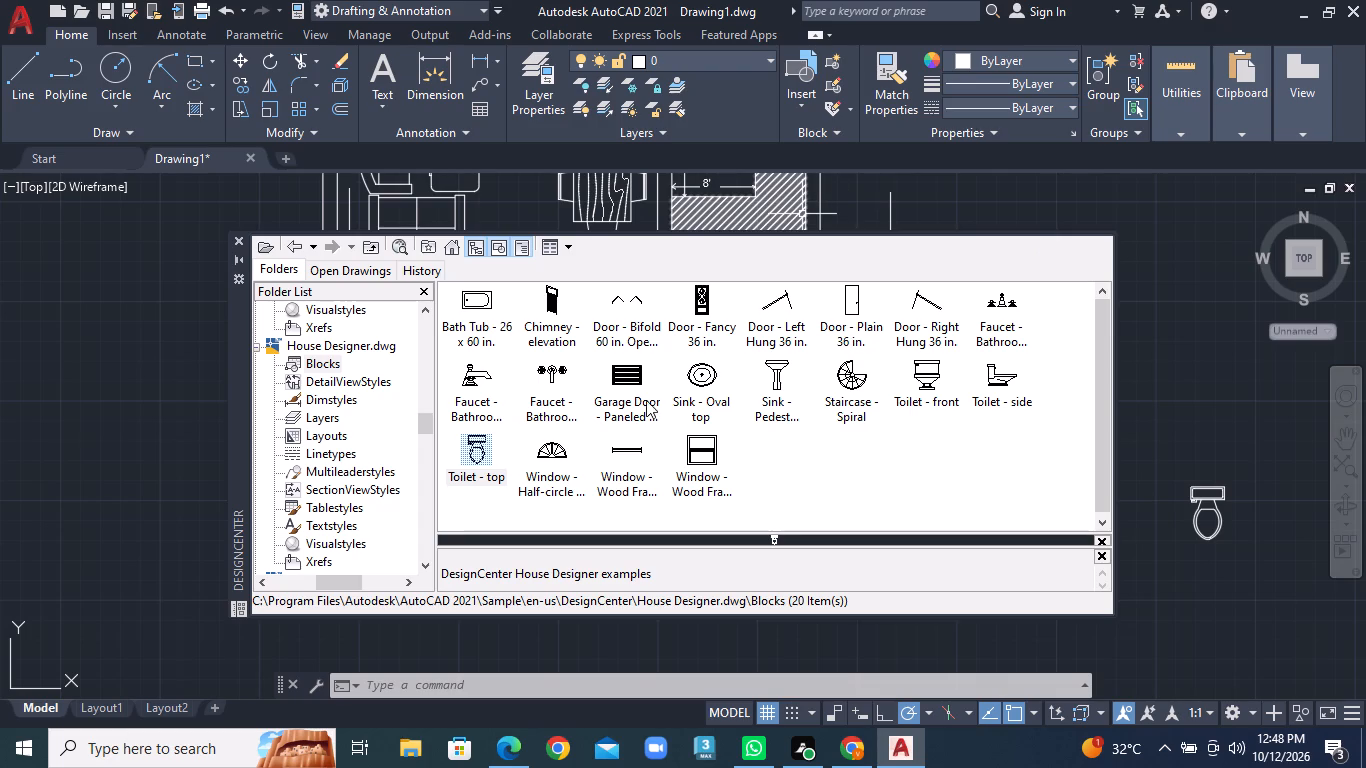
left_click_drag(463, 445, 1196, 403)
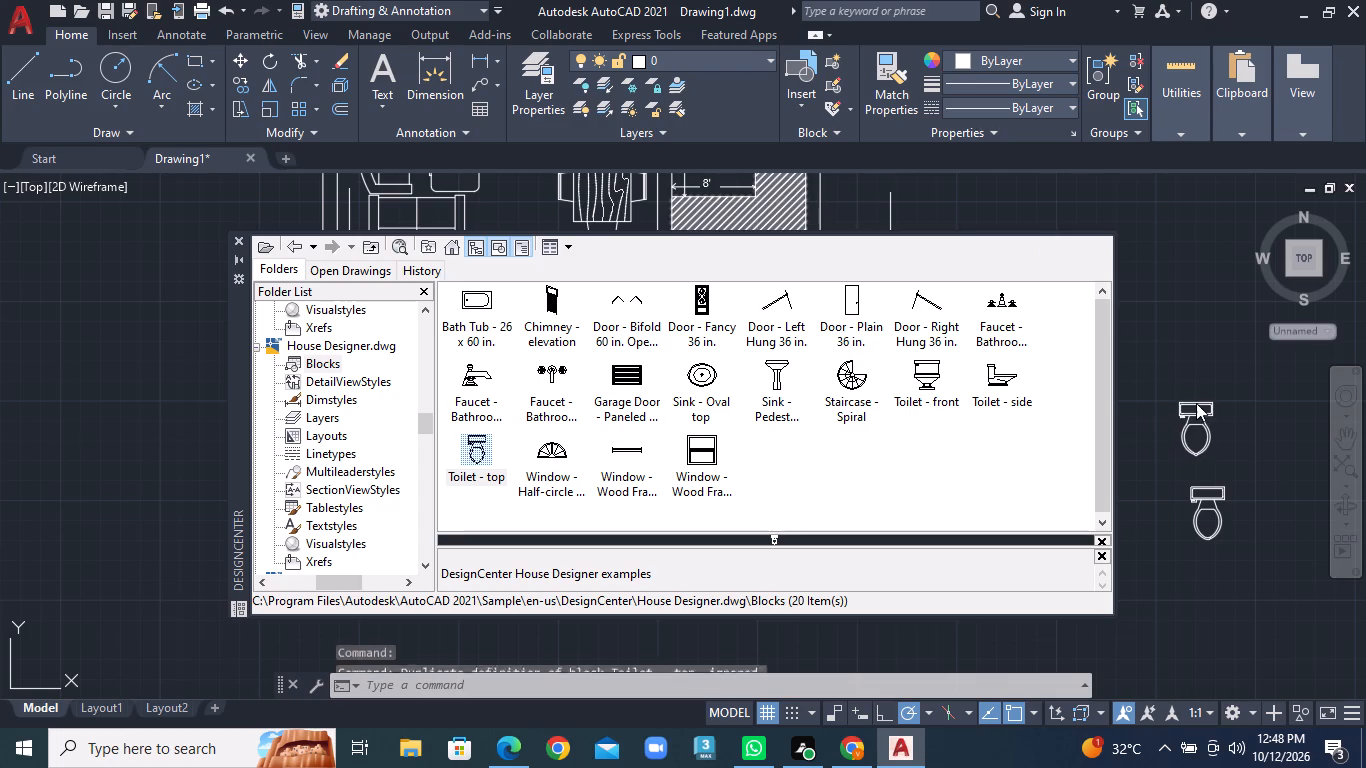
left_click(241, 241)
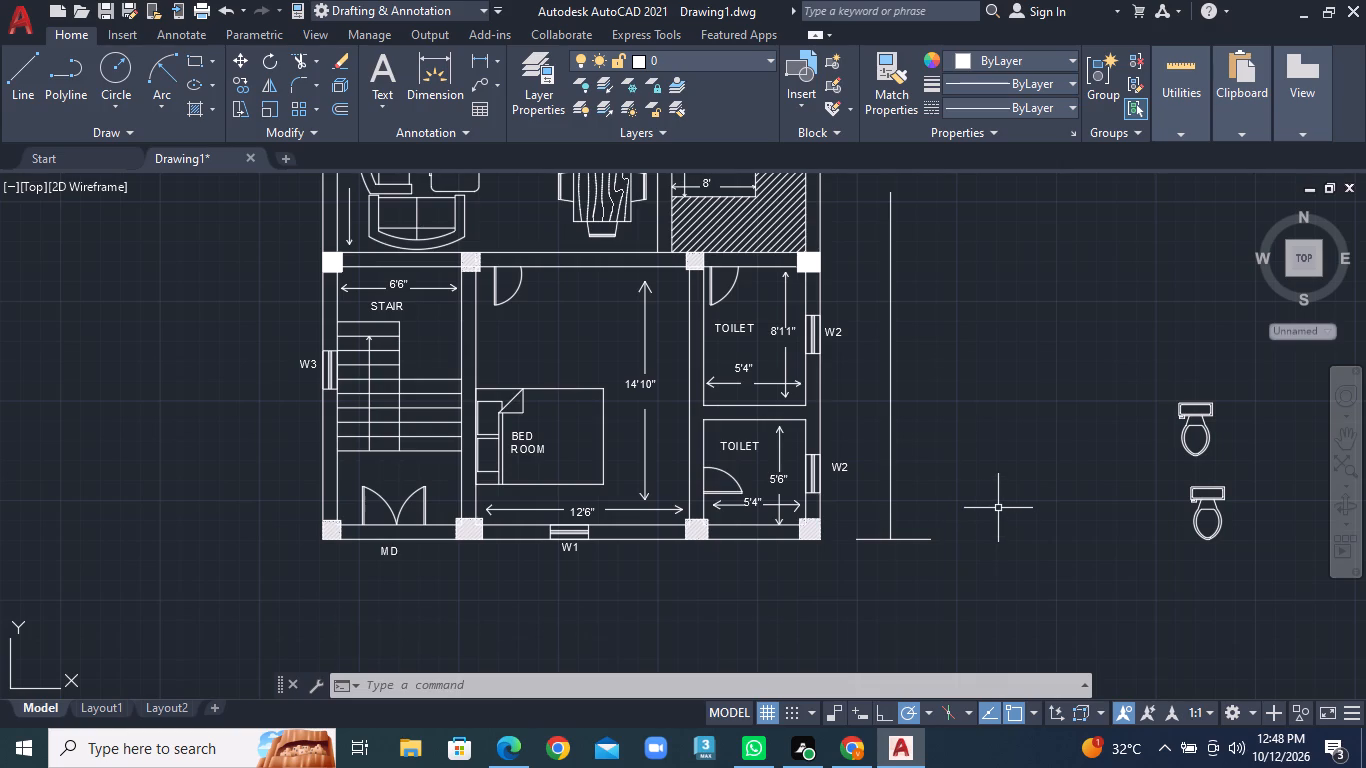
Rotate the upper toilet block beside the plan by 90° about its tank's upper corner.
scroll(795, 402, "up", 2)
middle_click_drag(793, 409, 700, 411)
scroll(697, 413, "down", 2)
middle_click_drag(859, 492, 746, 476)
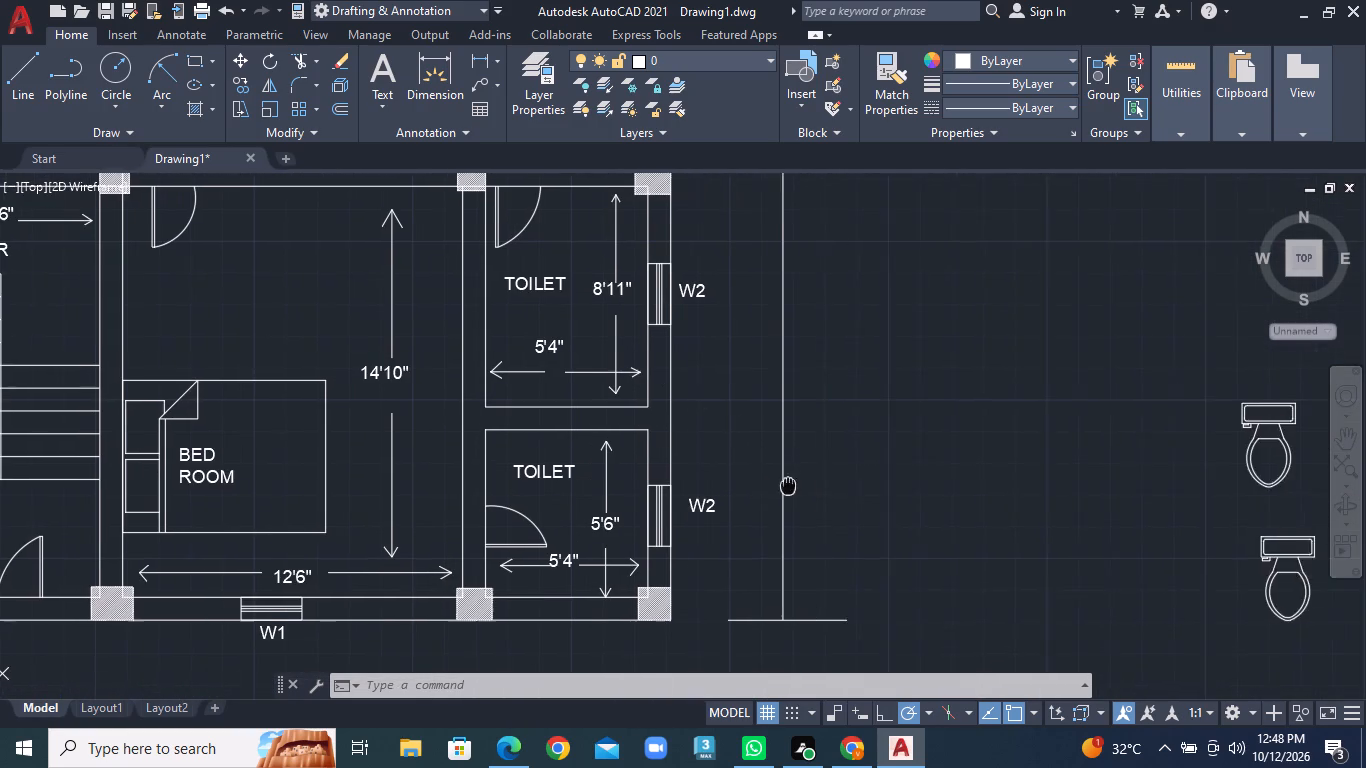
middle_click_drag(746, 476, 737, 475)
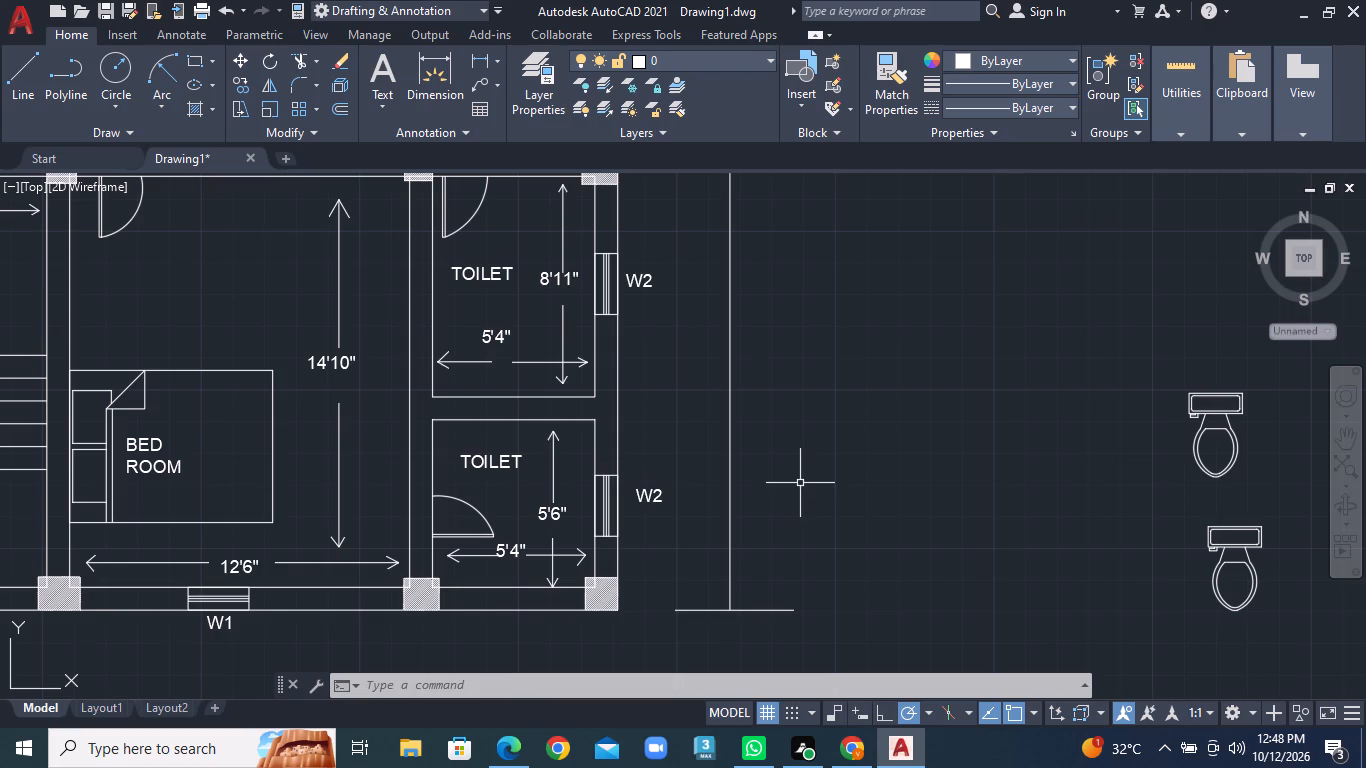
left_click(1215, 410)
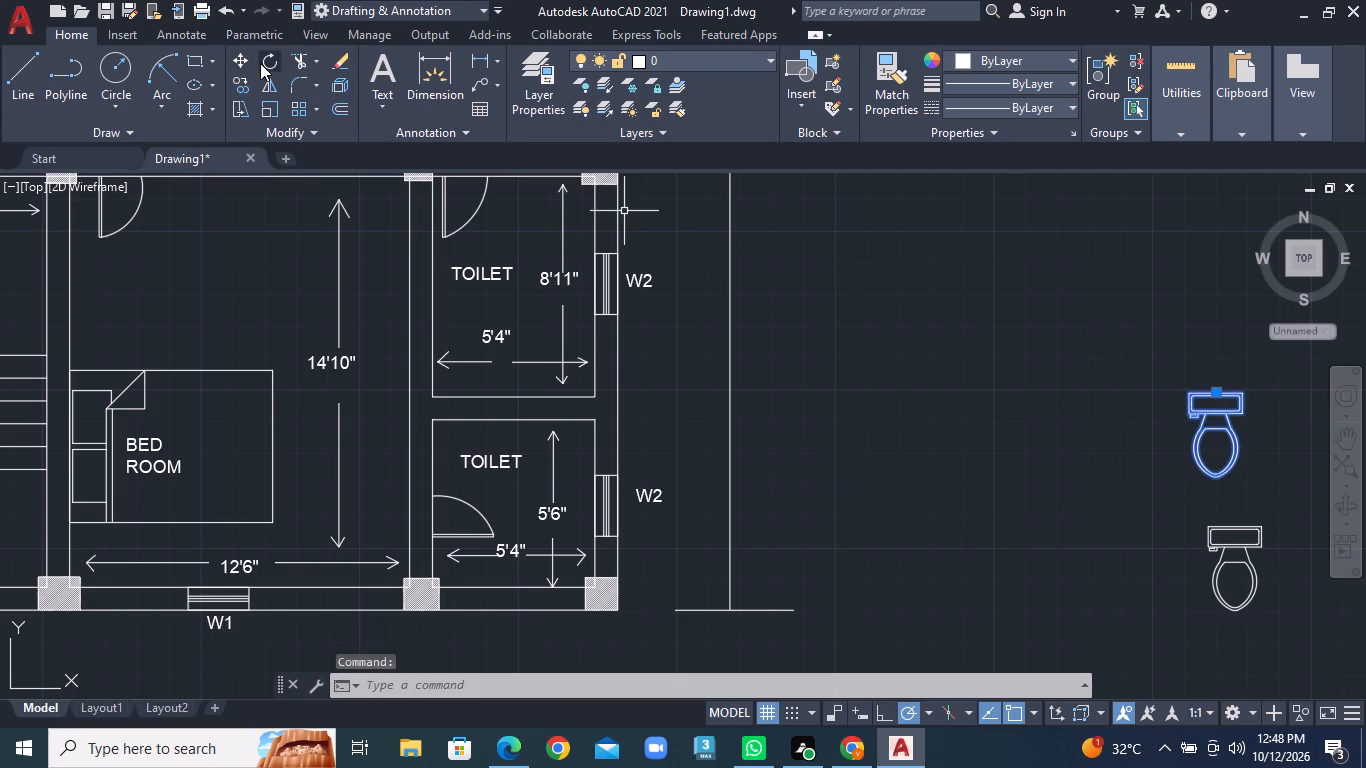
left_click(270, 62)
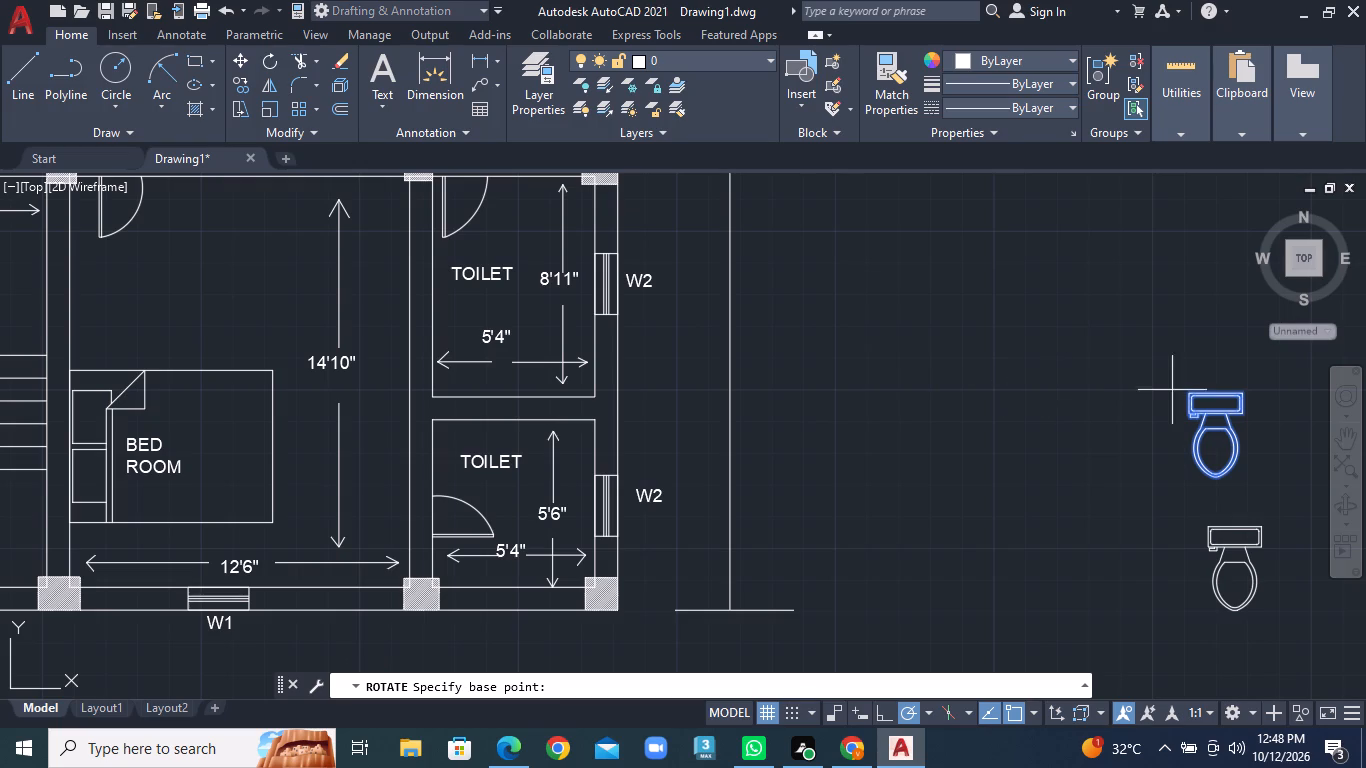
left_click(1189, 390)
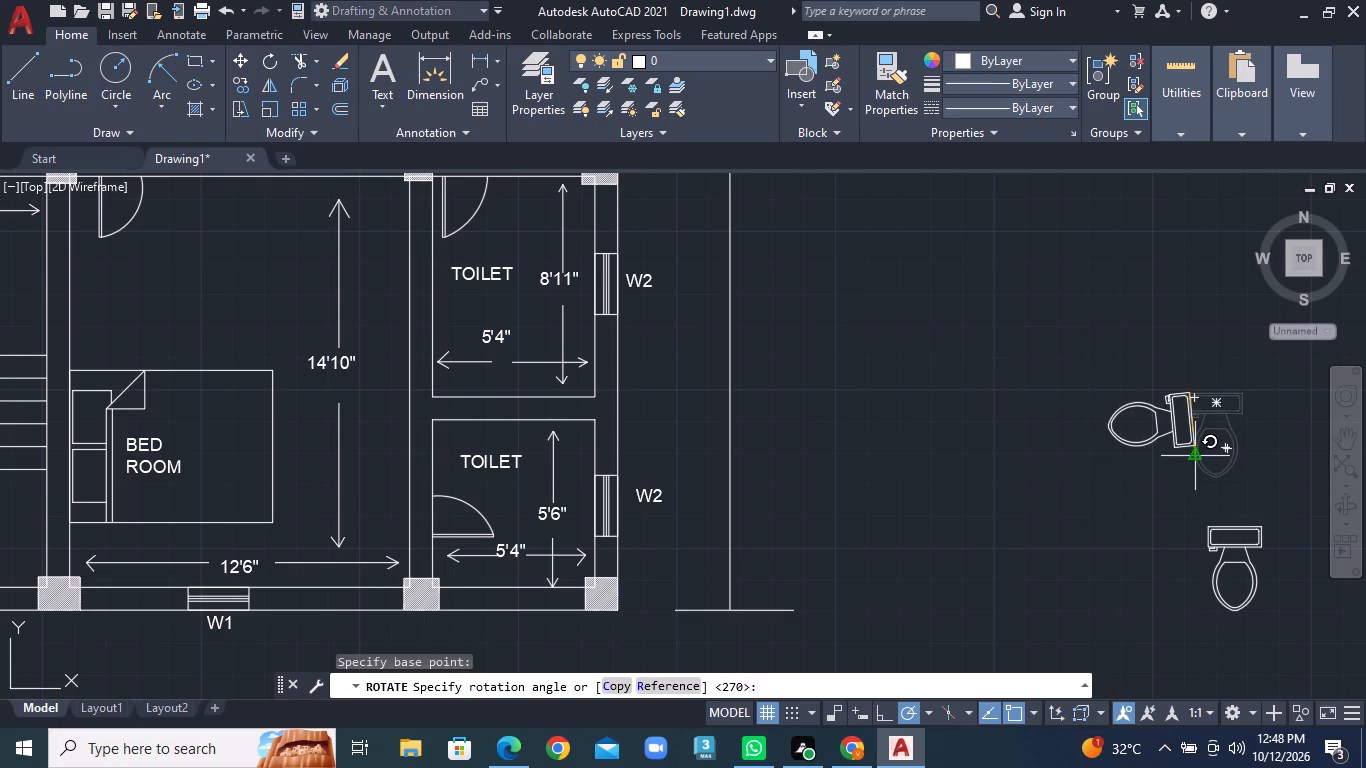
left_click(1185, 325)
Rotate the lower toilet block beside the plan by 90° about its tank's upper corner.
left_click(1244, 526)
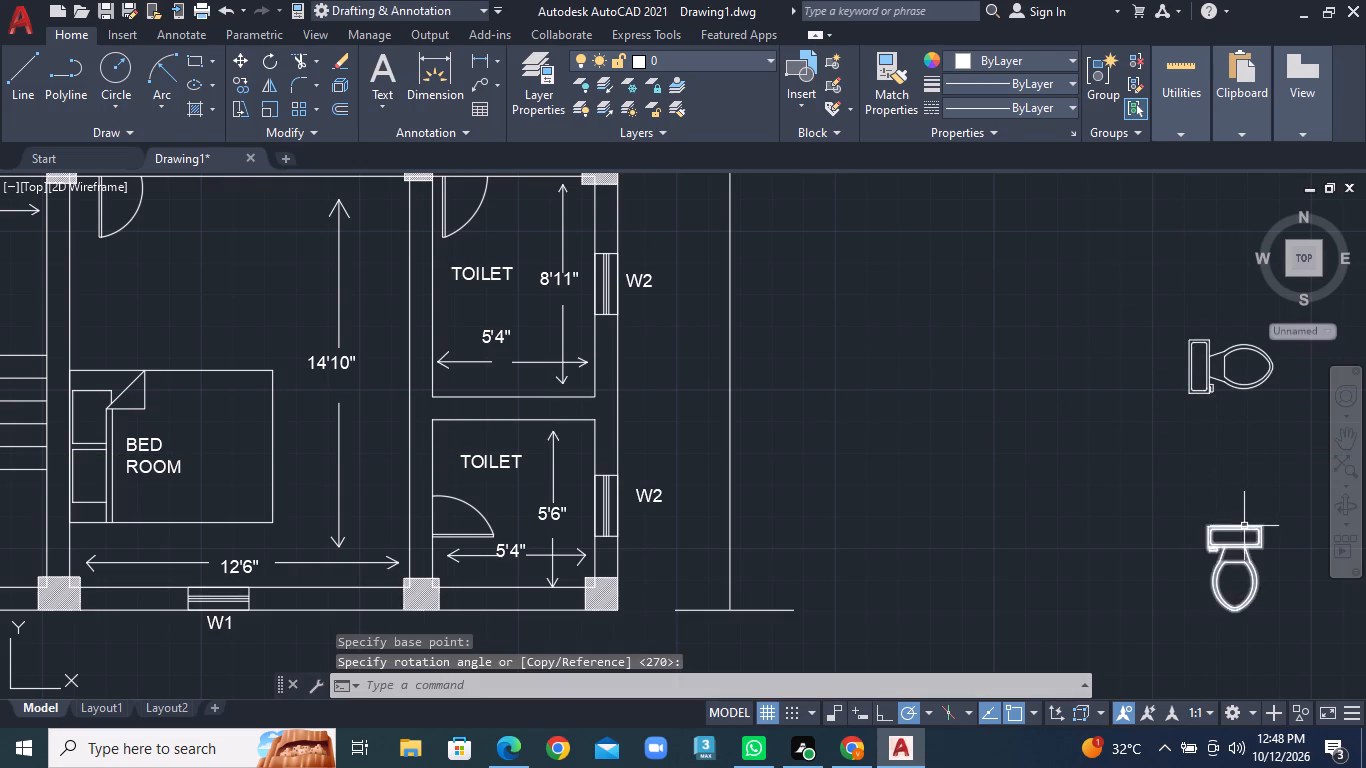
left_click(270, 61)
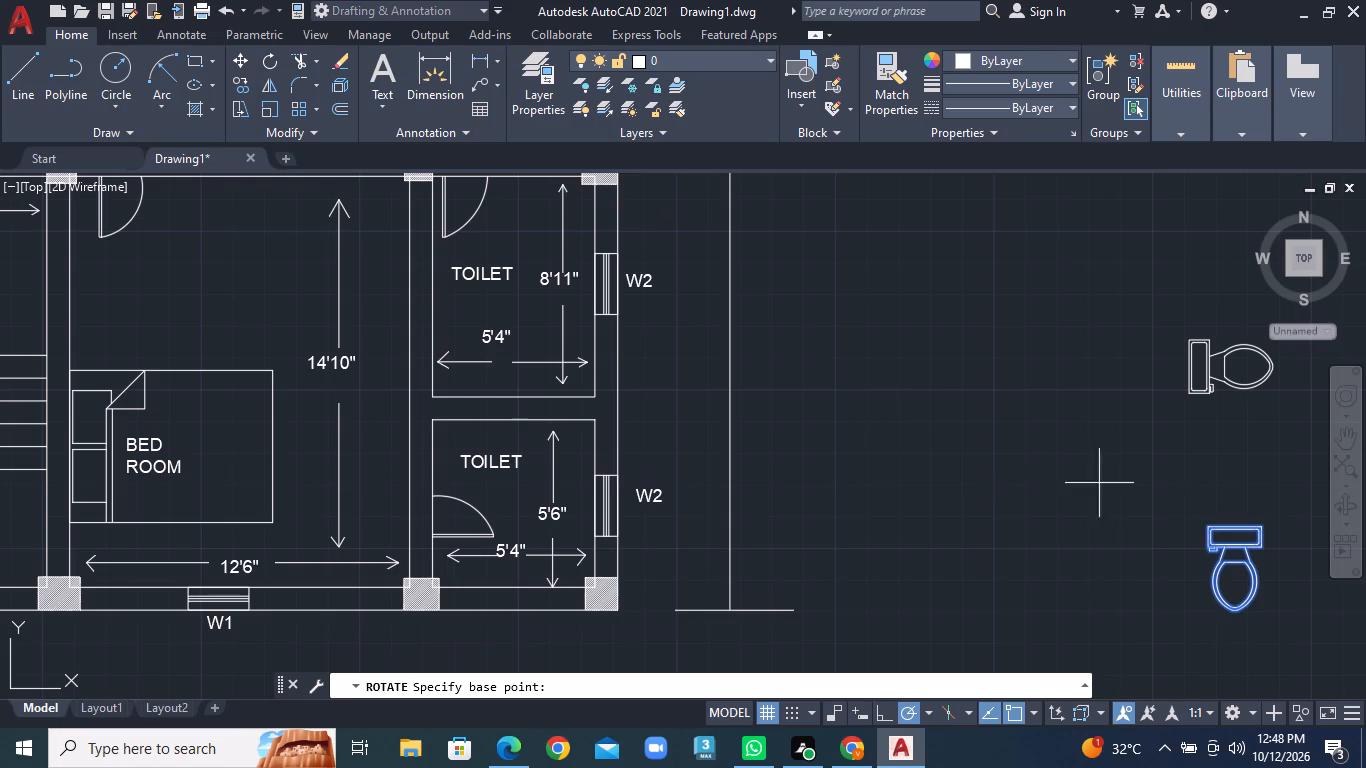
left_click(1208, 521)
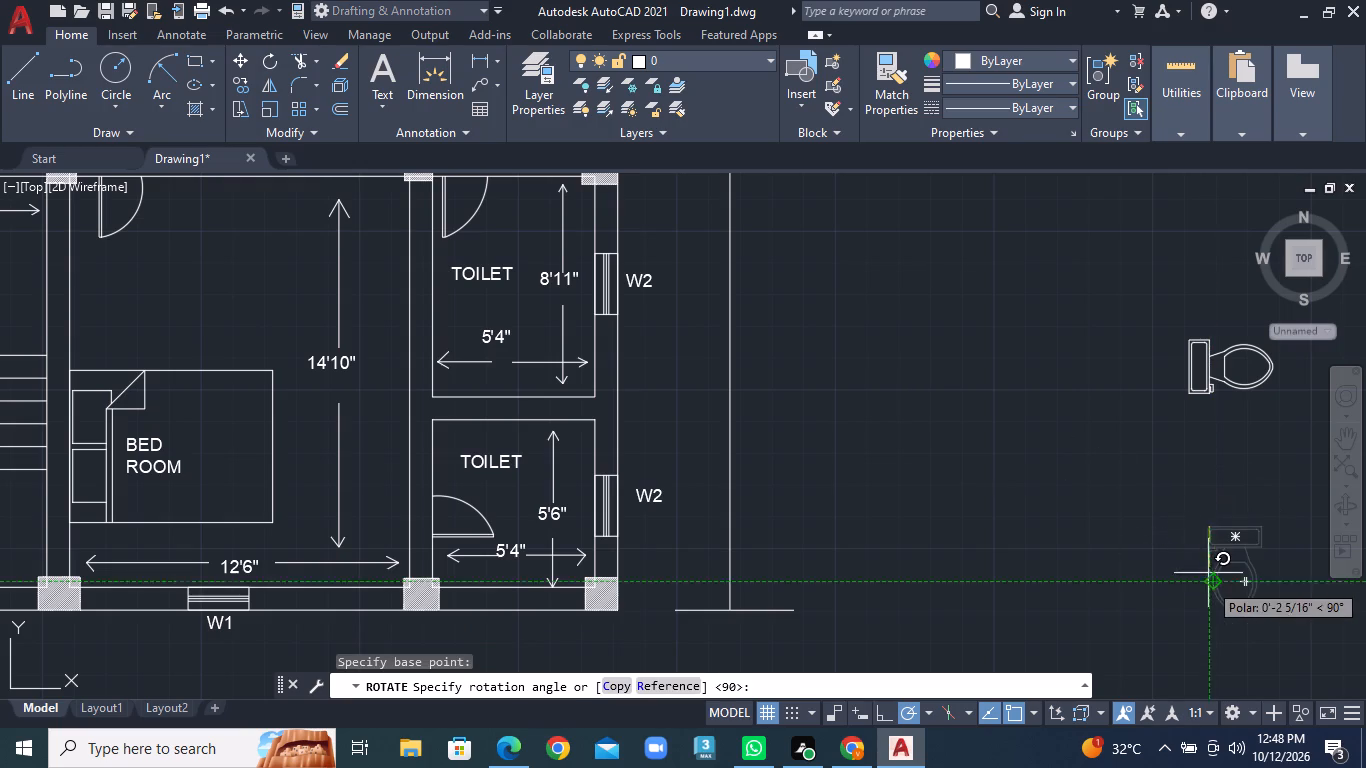
left_click(1199, 459)
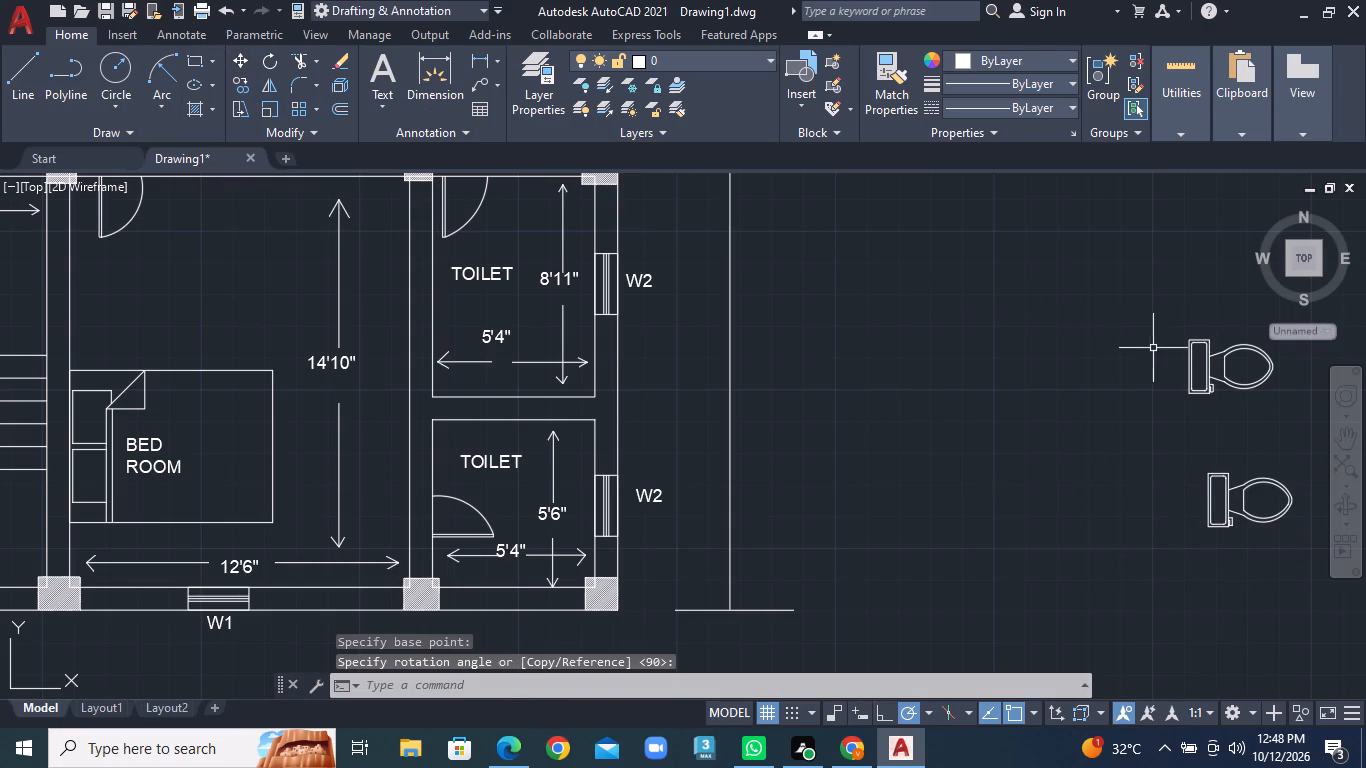
Move the upper toilet block into the upper toilet room, its tank at the left wall just below the TOILET label.
left_click(1213, 360)
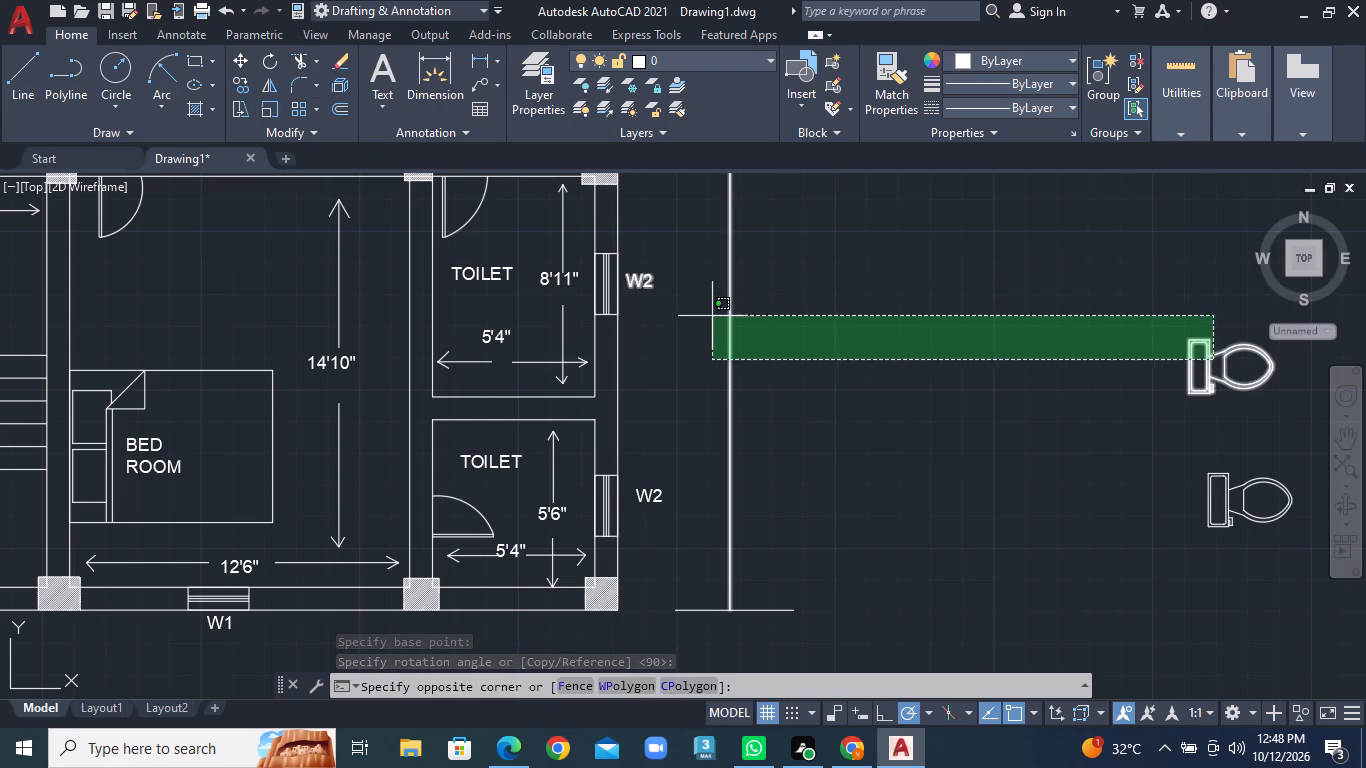
key("Escape")
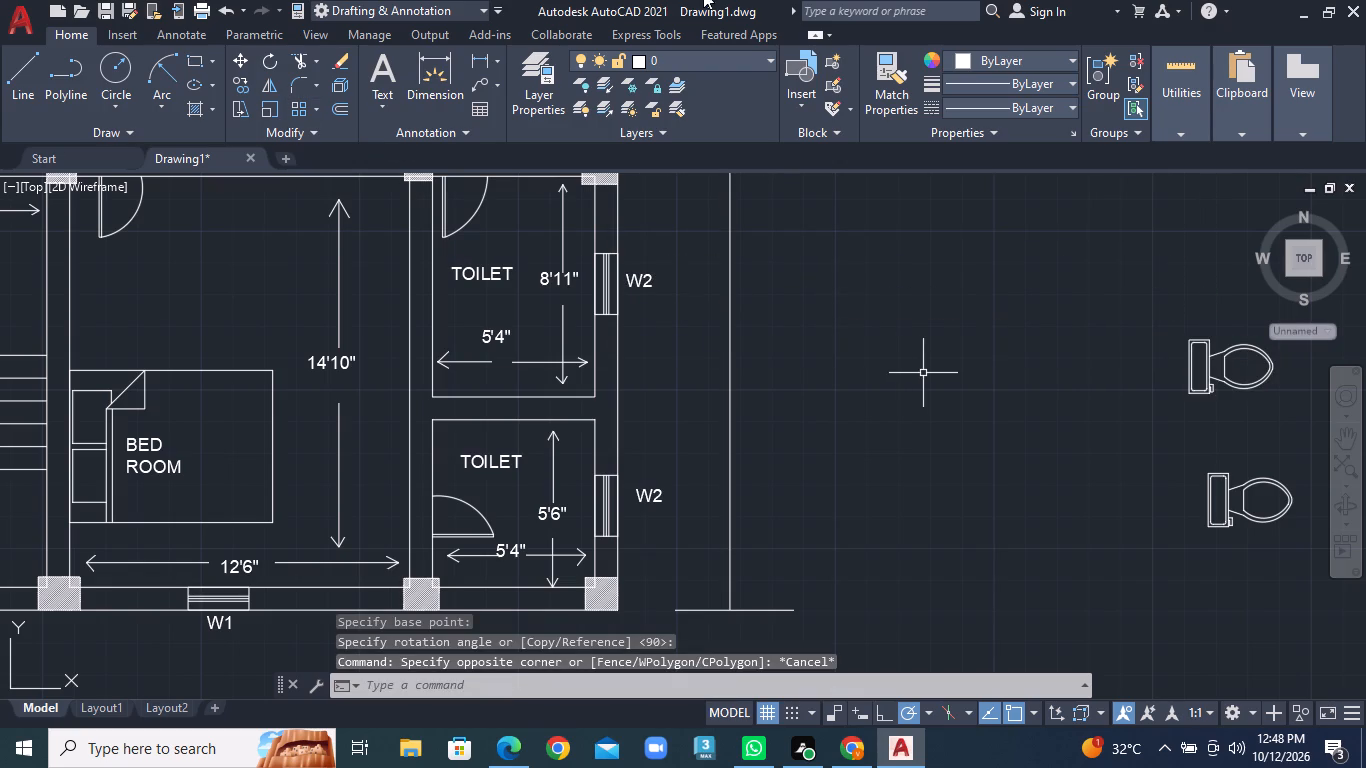
left_click(239, 65)
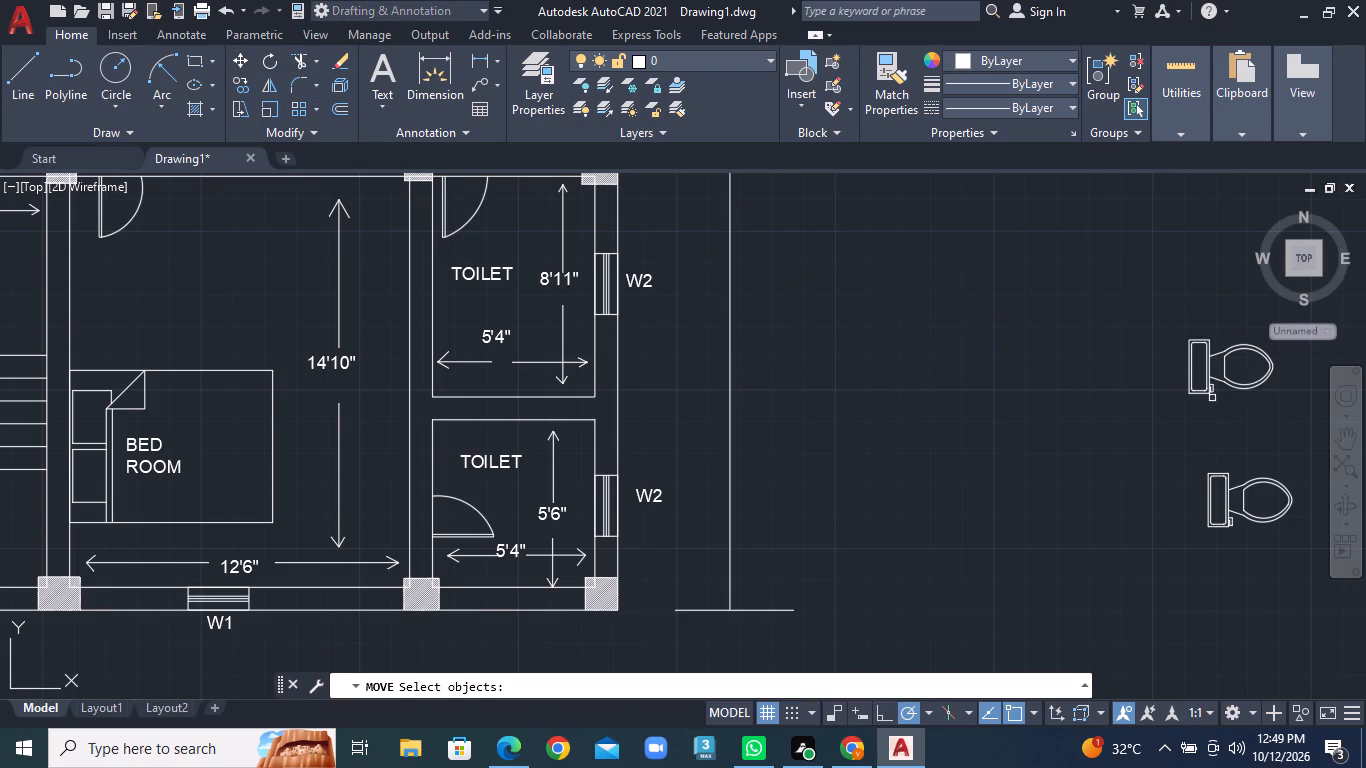
left_click(1208, 392)
right_click(1208, 384)
left_click(1192, 346)
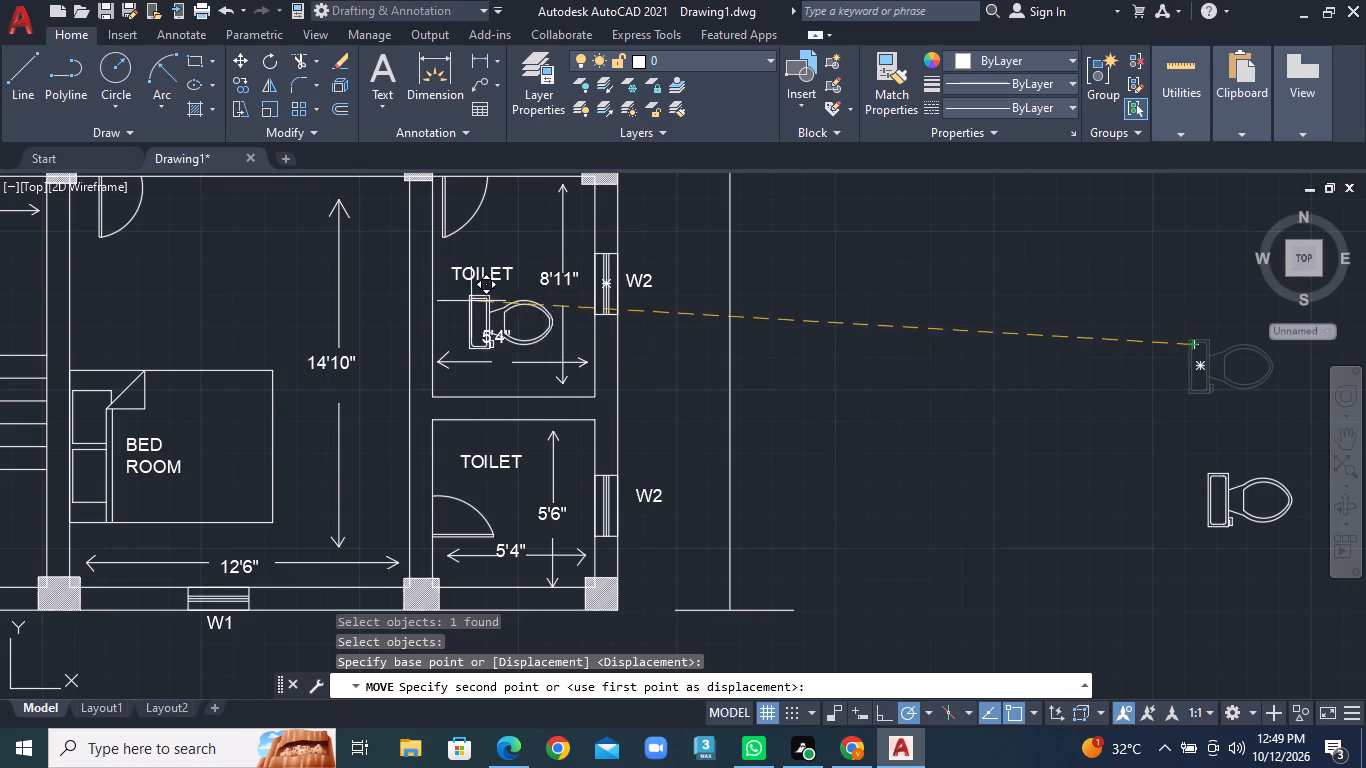
left_click(442, 289)
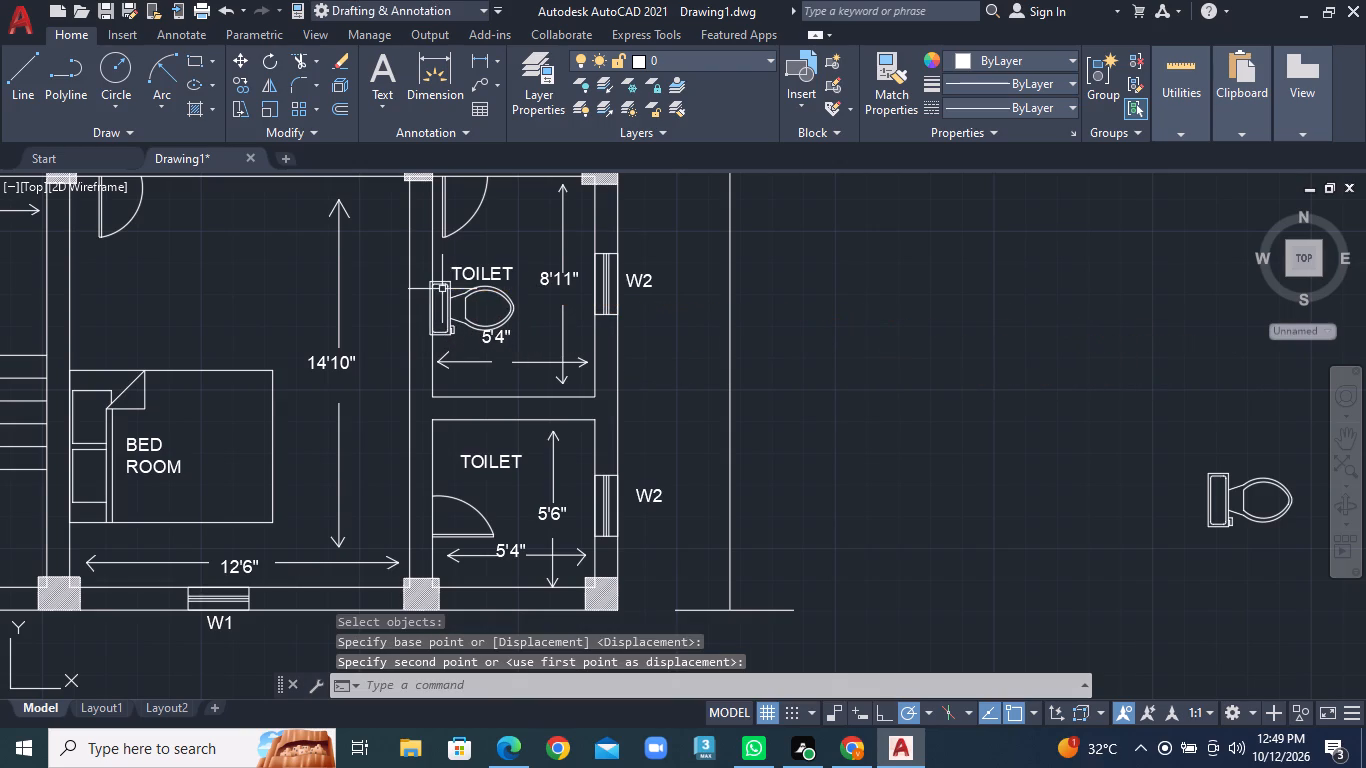
Move the remaining toilet block into the upper left corner of the lower toilet room.
left_click(1232, 484)
left_click(1217, 480)
right_click(1217, 480)
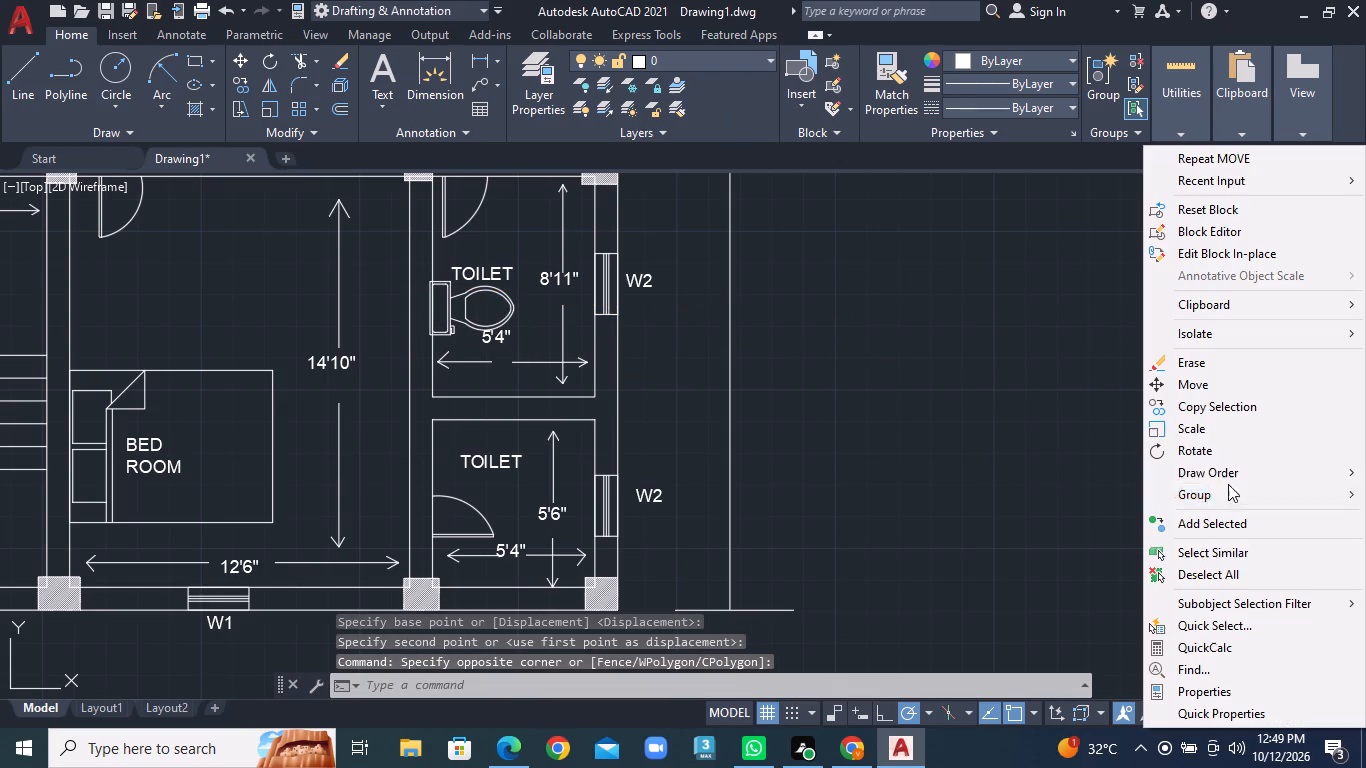
left_click(1216, 389)
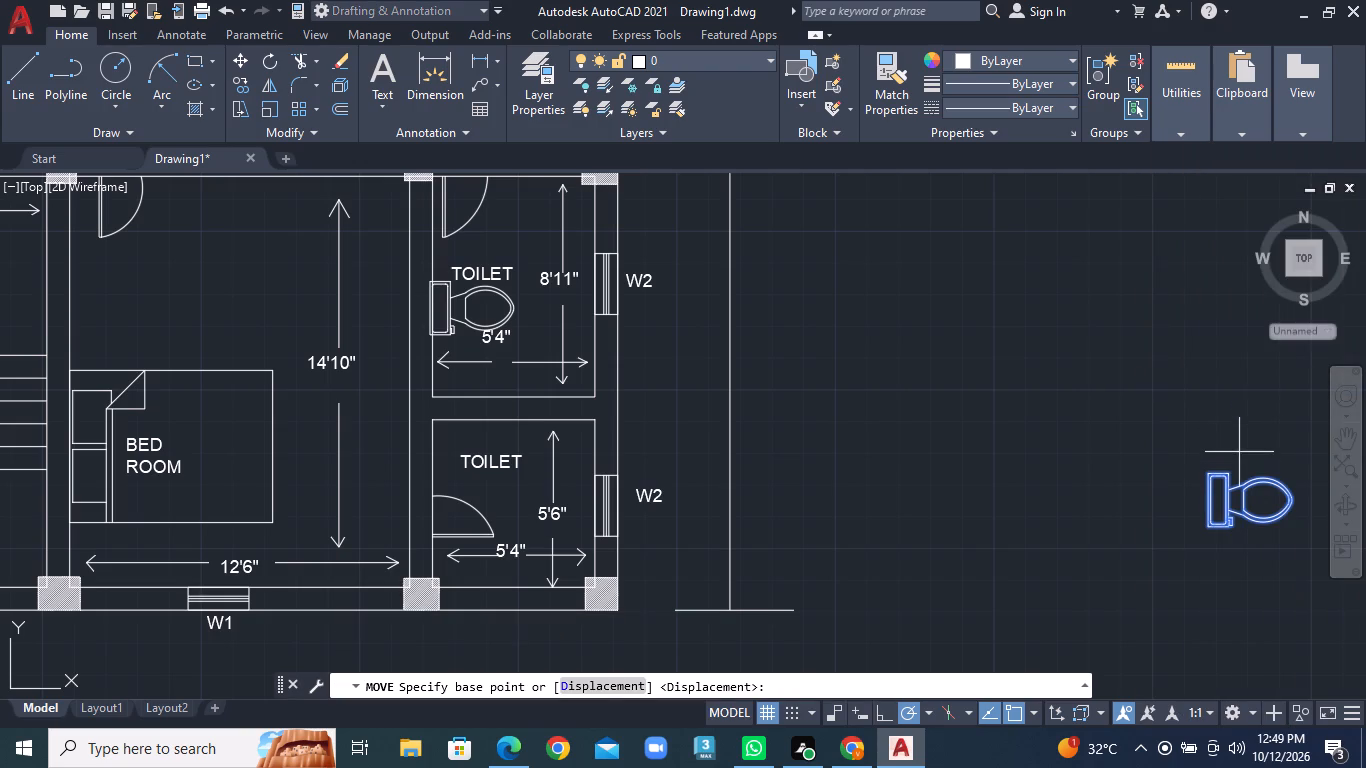
left_click(1233, 472)
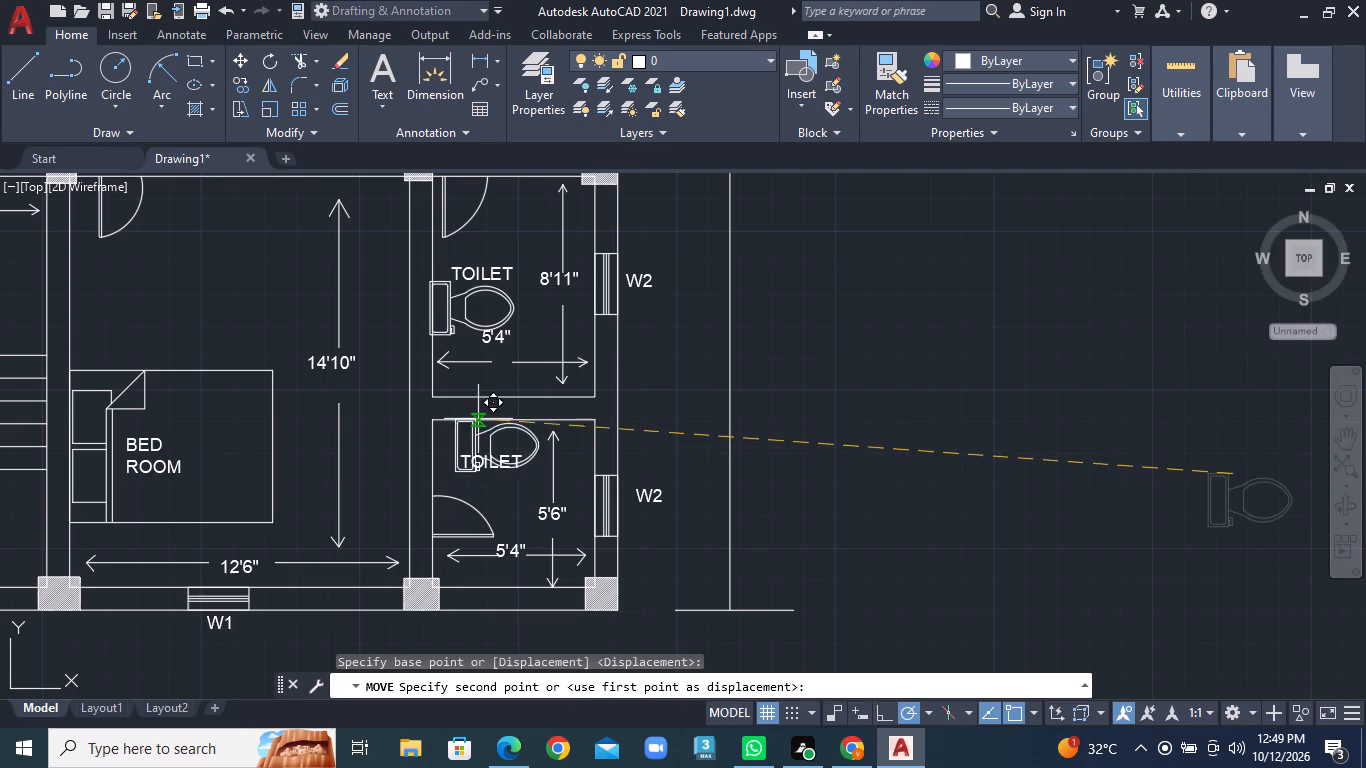
left_click(463, 427)
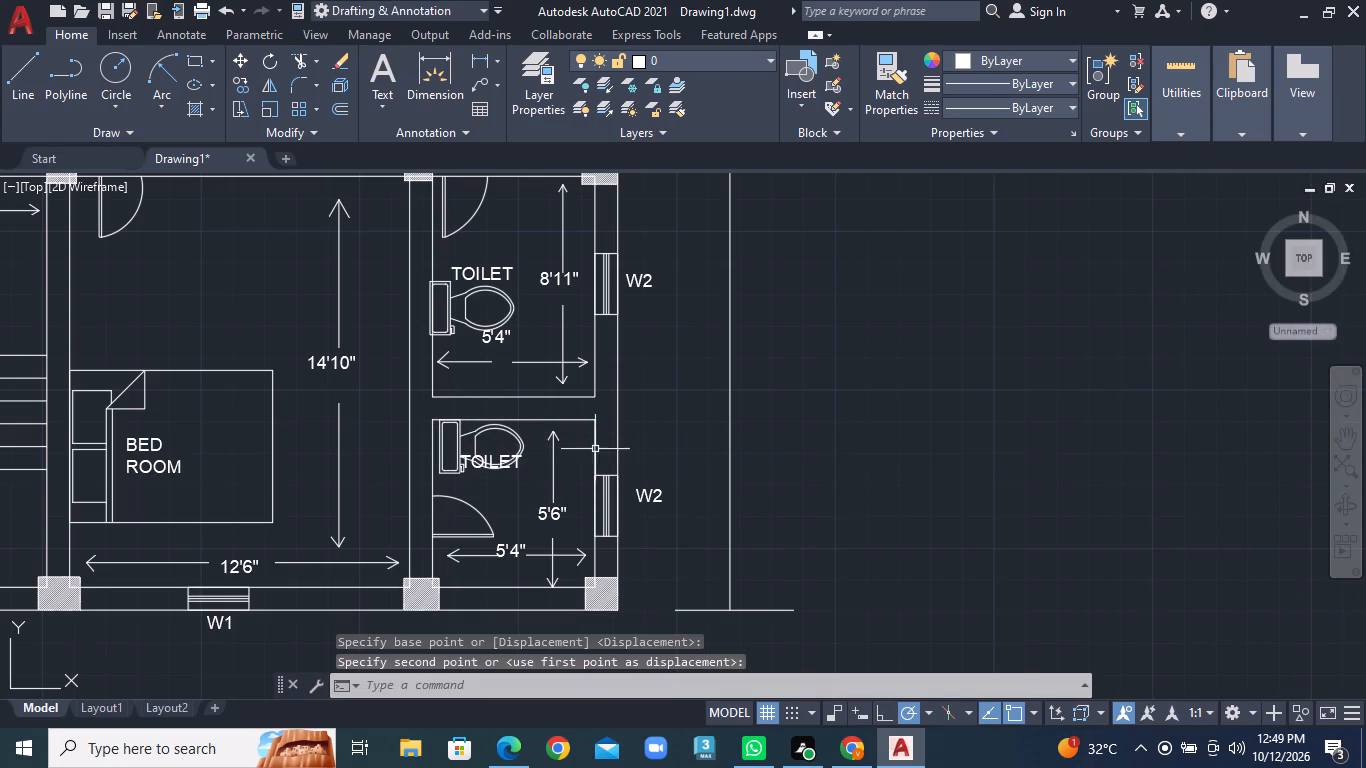
Shift the upper room's toilet block slightly so its tank sits just inside the left wall line.
left_click(456, 298)
right_click(456, 298)
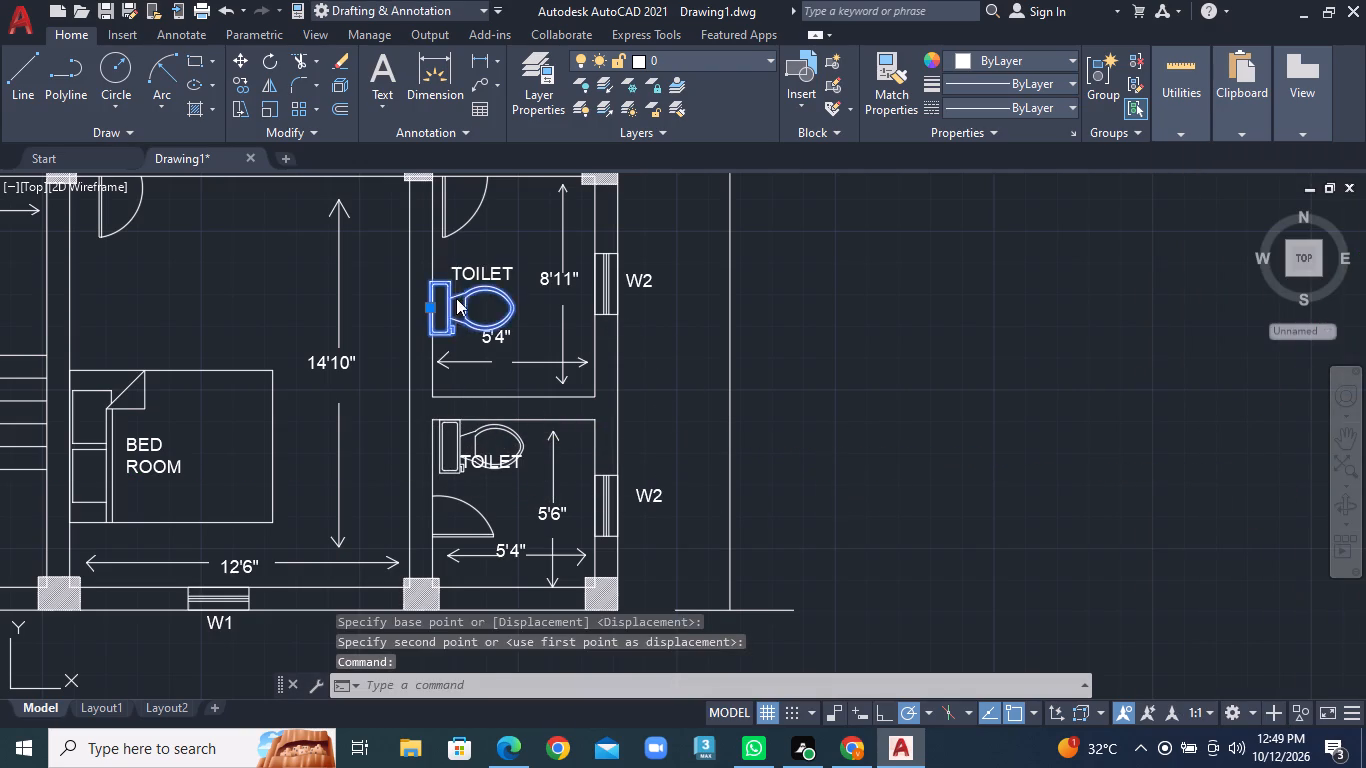
left_click(522, 388)
left_click(450, 311)
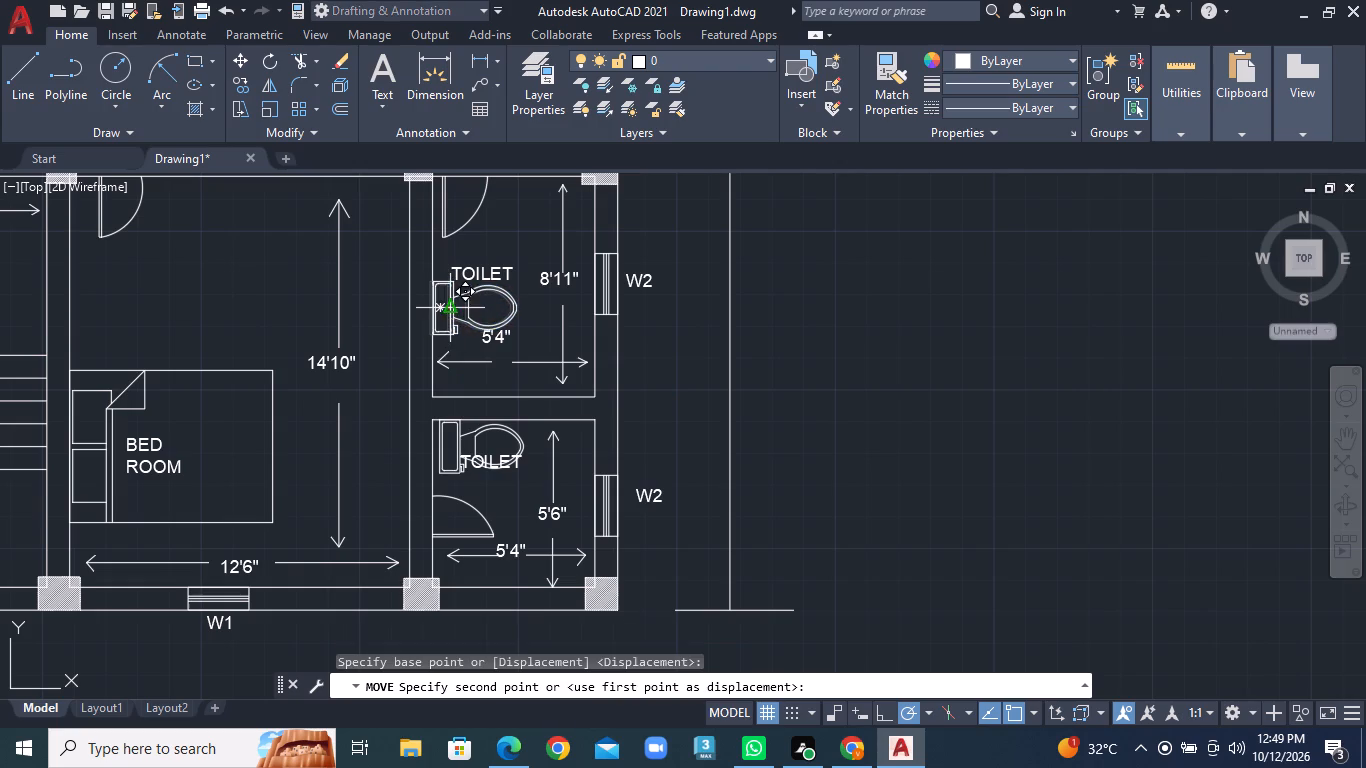
left_click(454, 311)
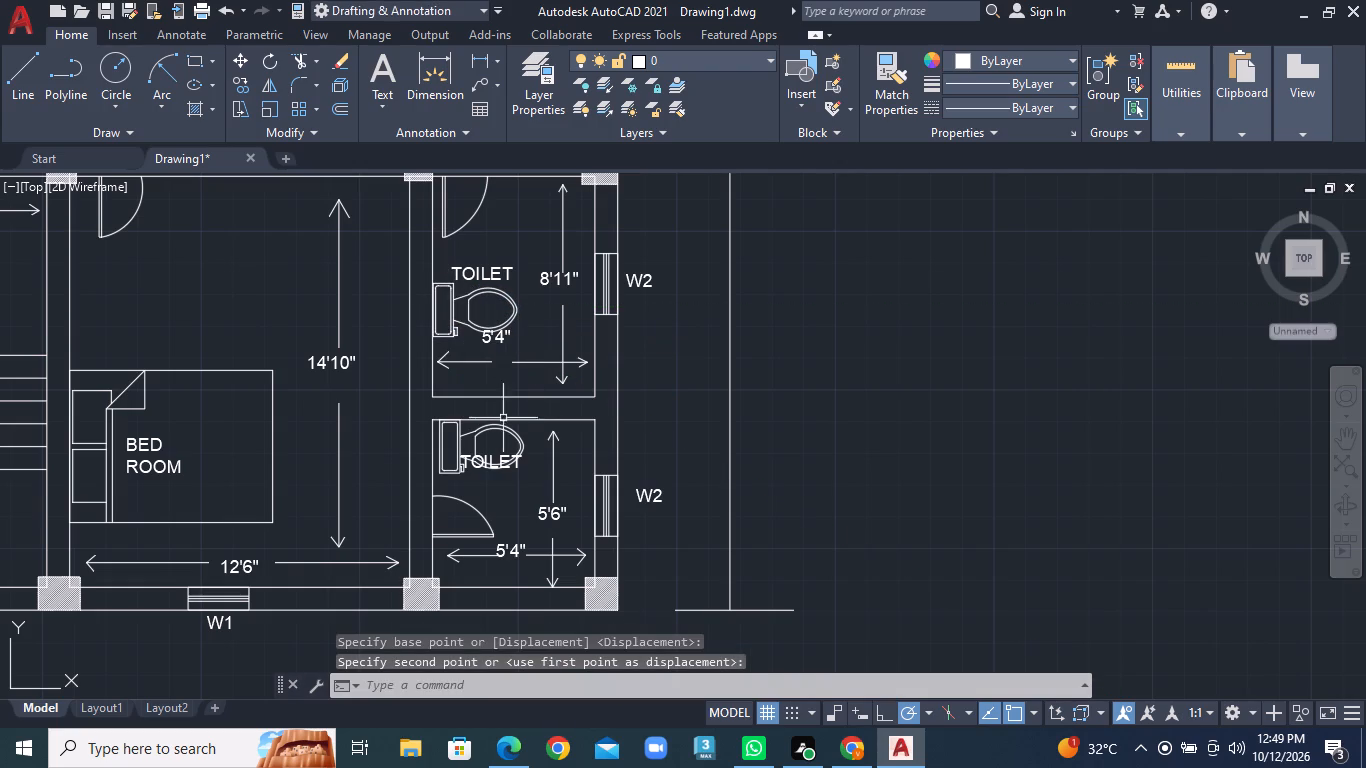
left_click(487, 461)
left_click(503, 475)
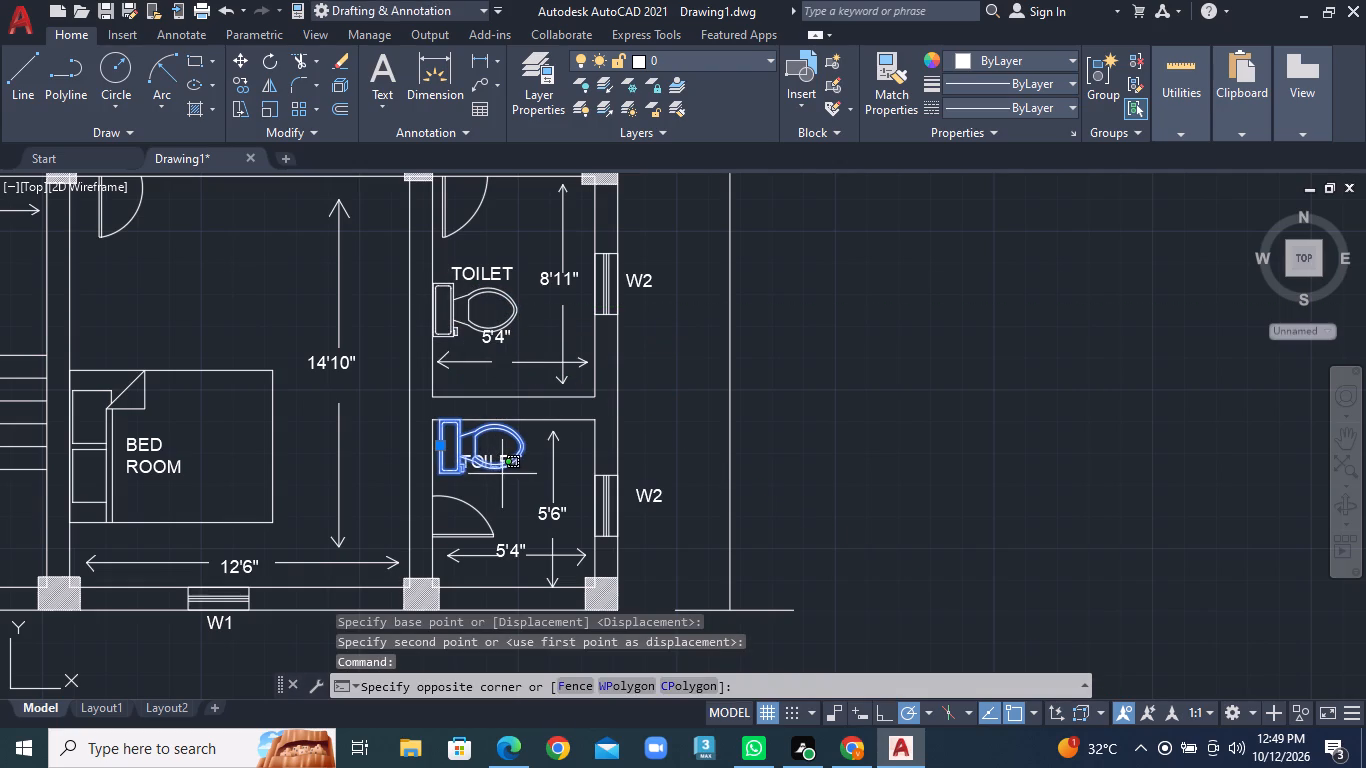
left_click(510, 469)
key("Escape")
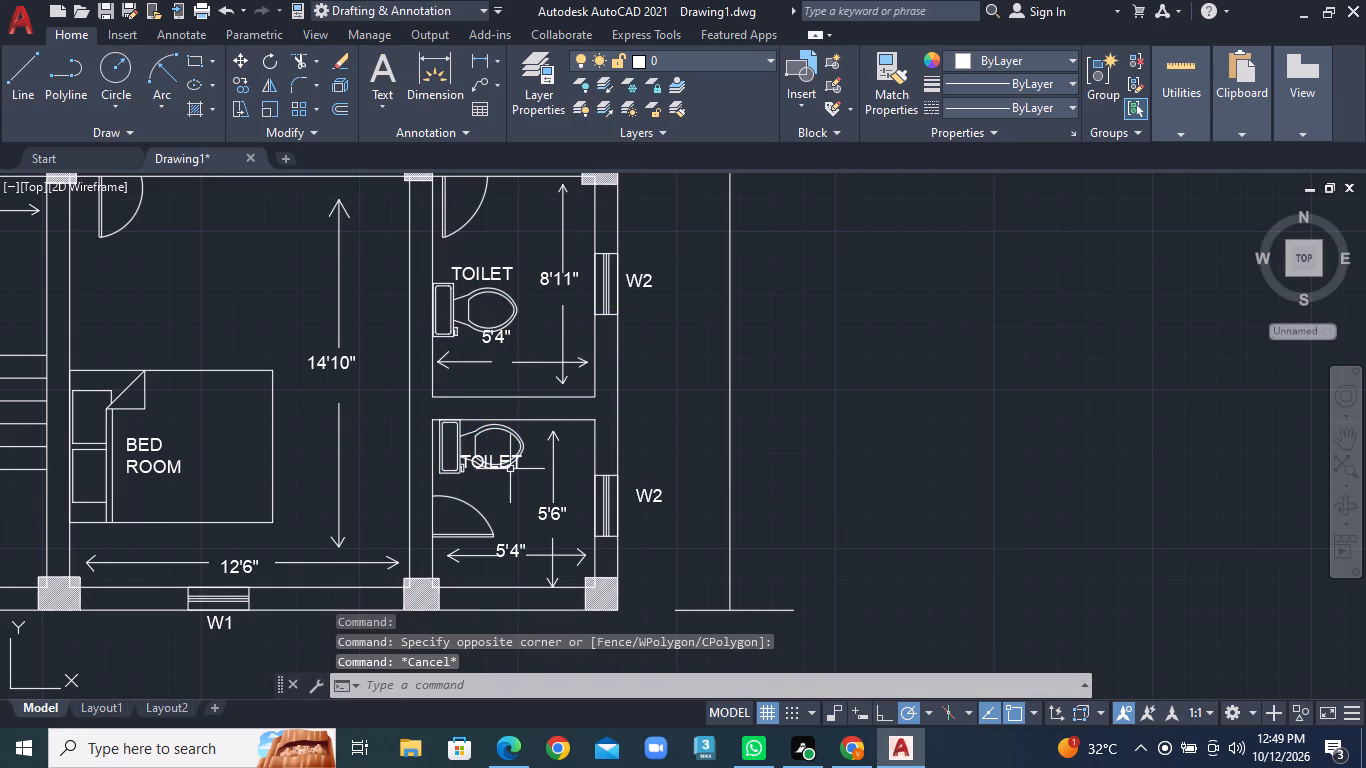
Move the lower toilet room's TOILET label off the fixture into the clear space just below it.
scroll(510, 469, "up", 4)
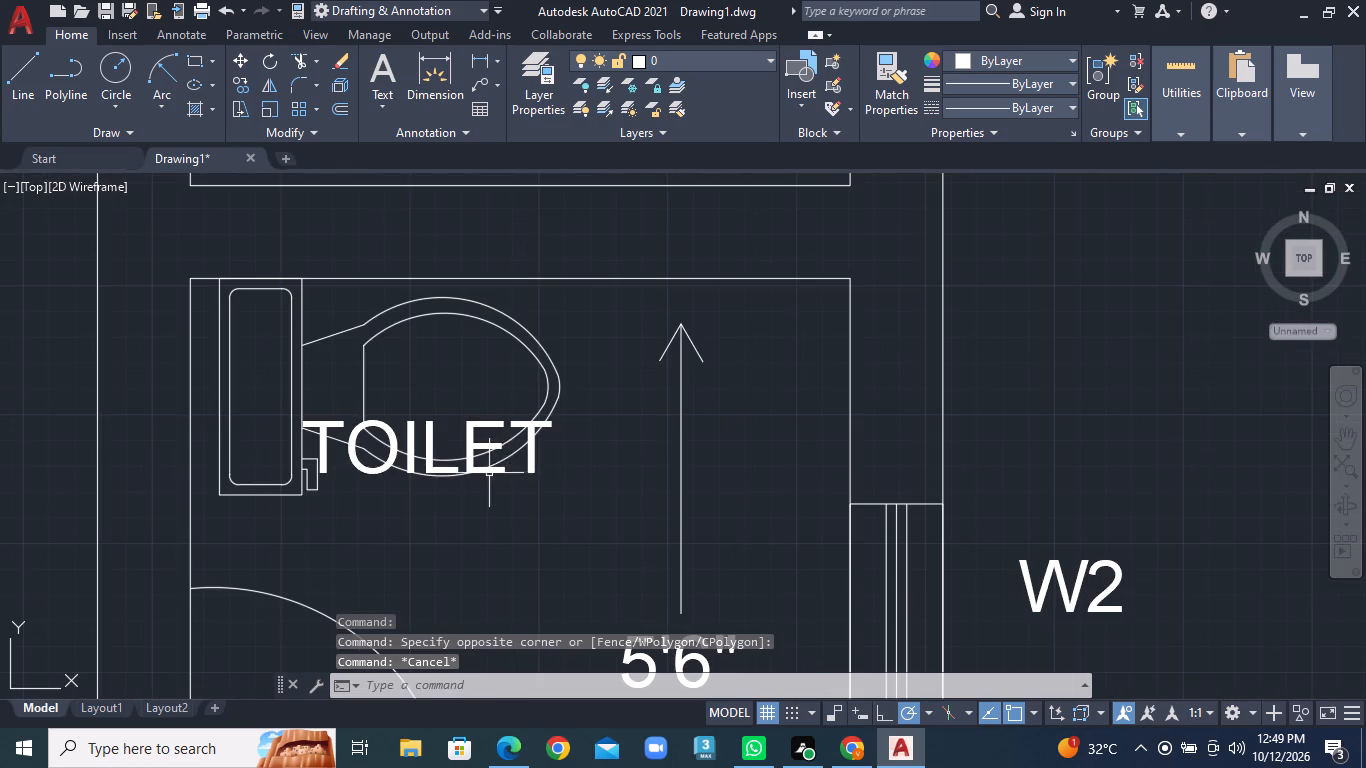
left_click(520, 467)
left_click(493, 470)
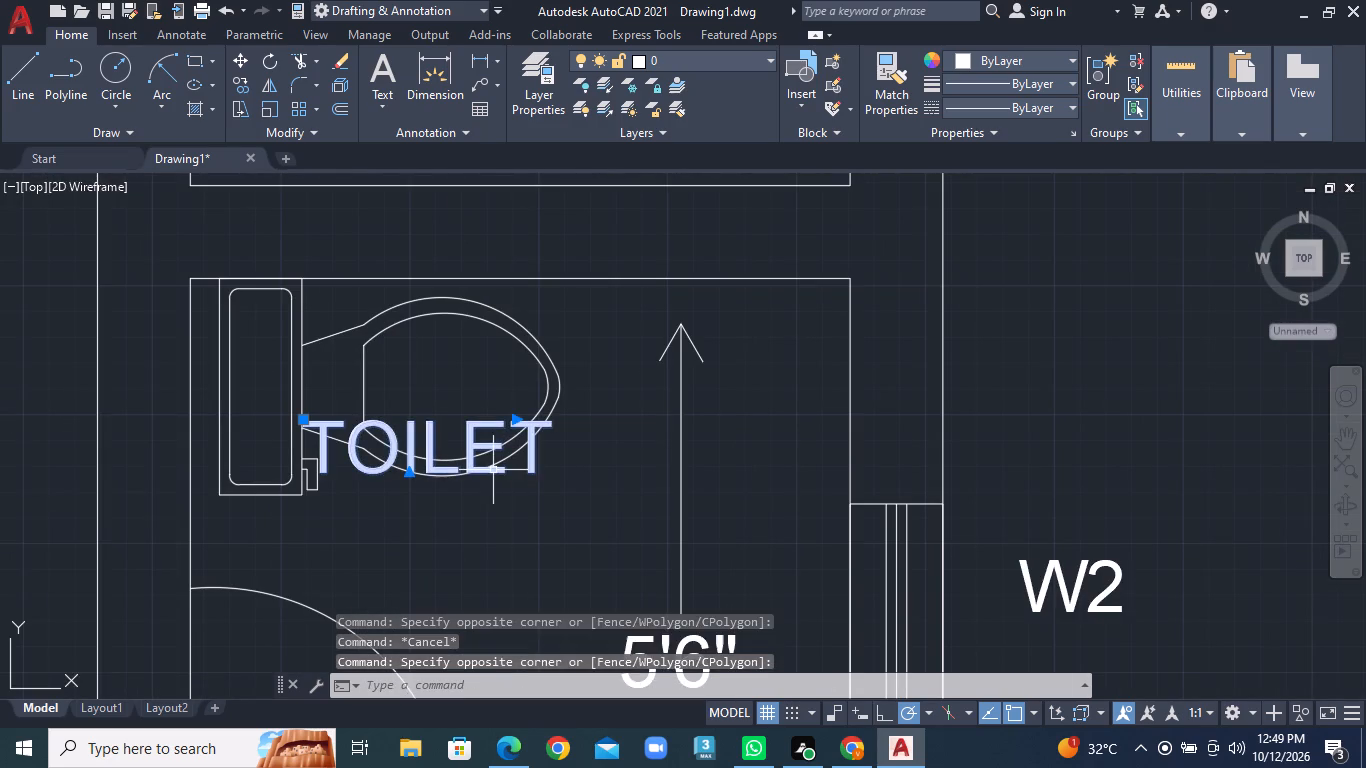
right_click(493, 470)
left_click(552, 381)
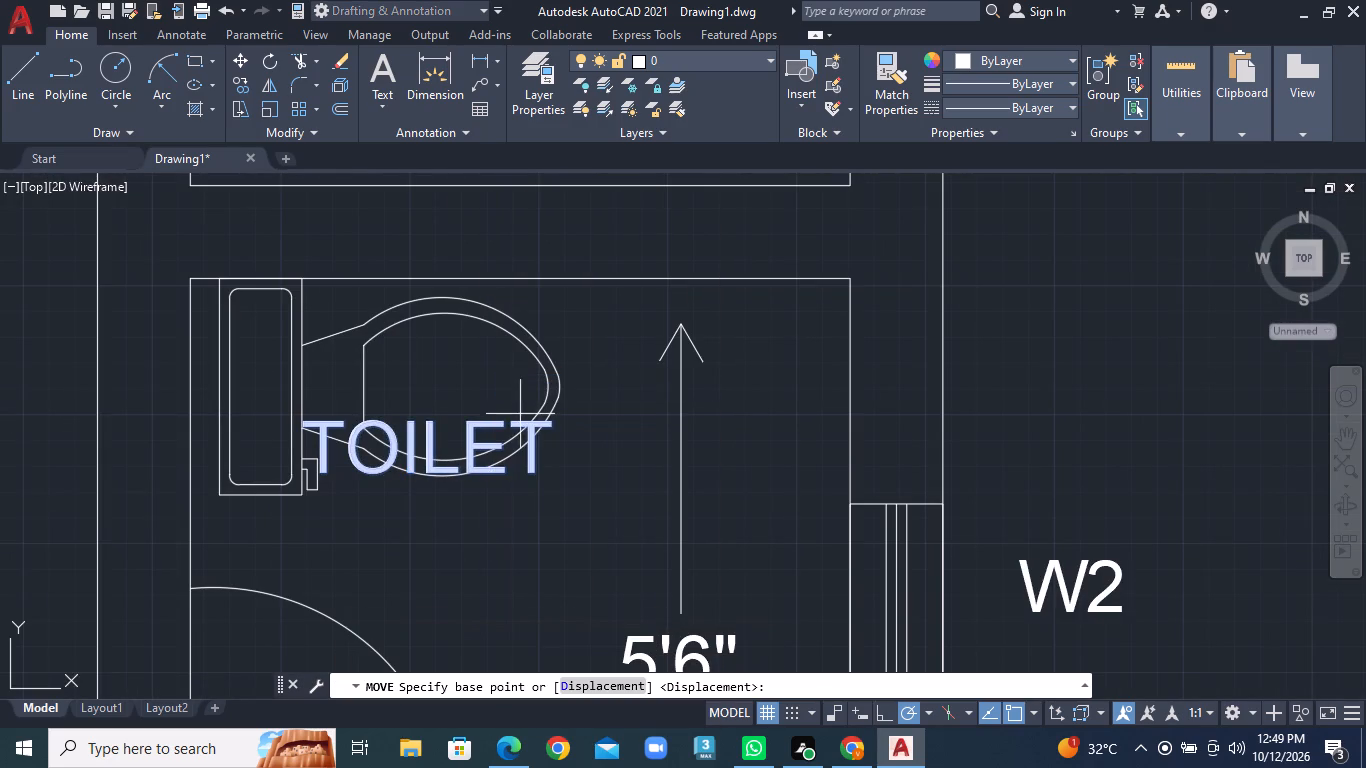
left_click(526, 454)
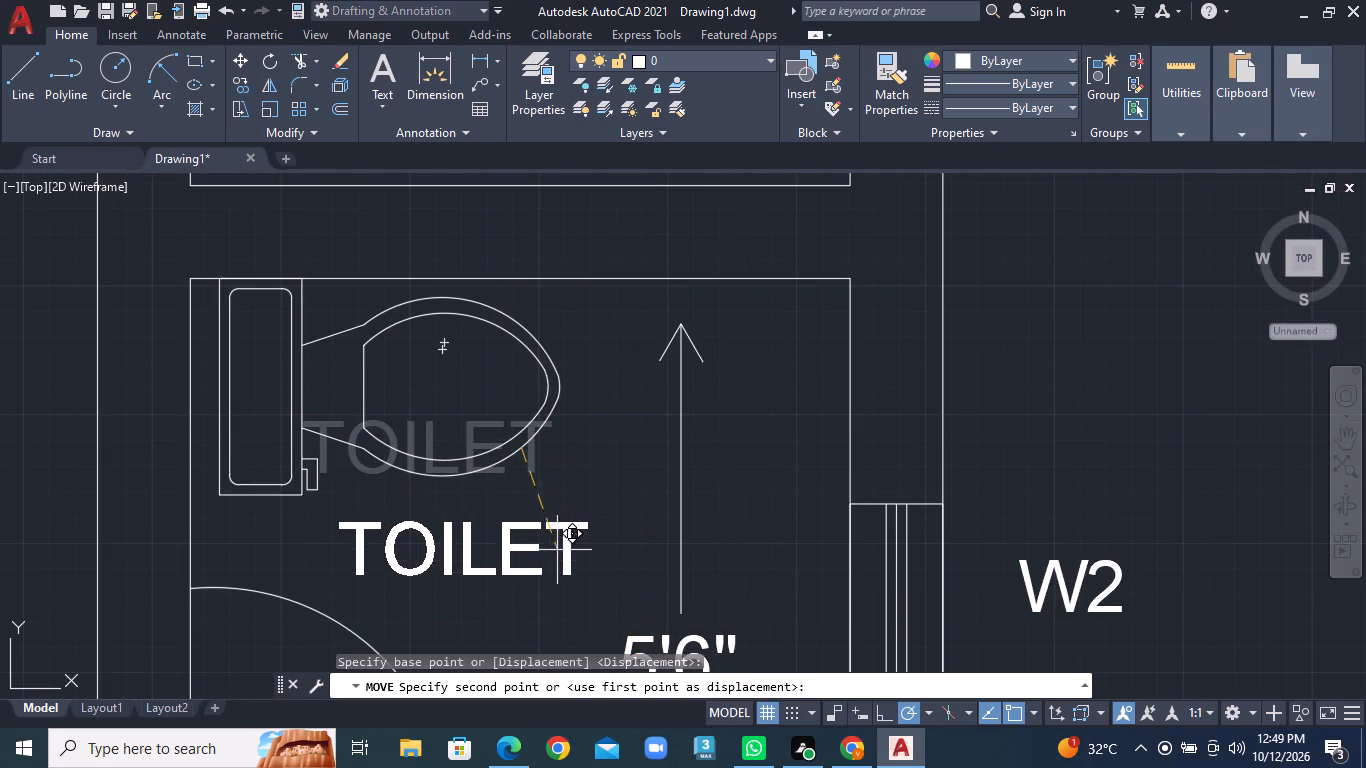
left_click(584, 552)
Move the upper toilet room's 5'4" text down into the gap of its horizontal dimension line.
scroll(601, 501, "down", 3)
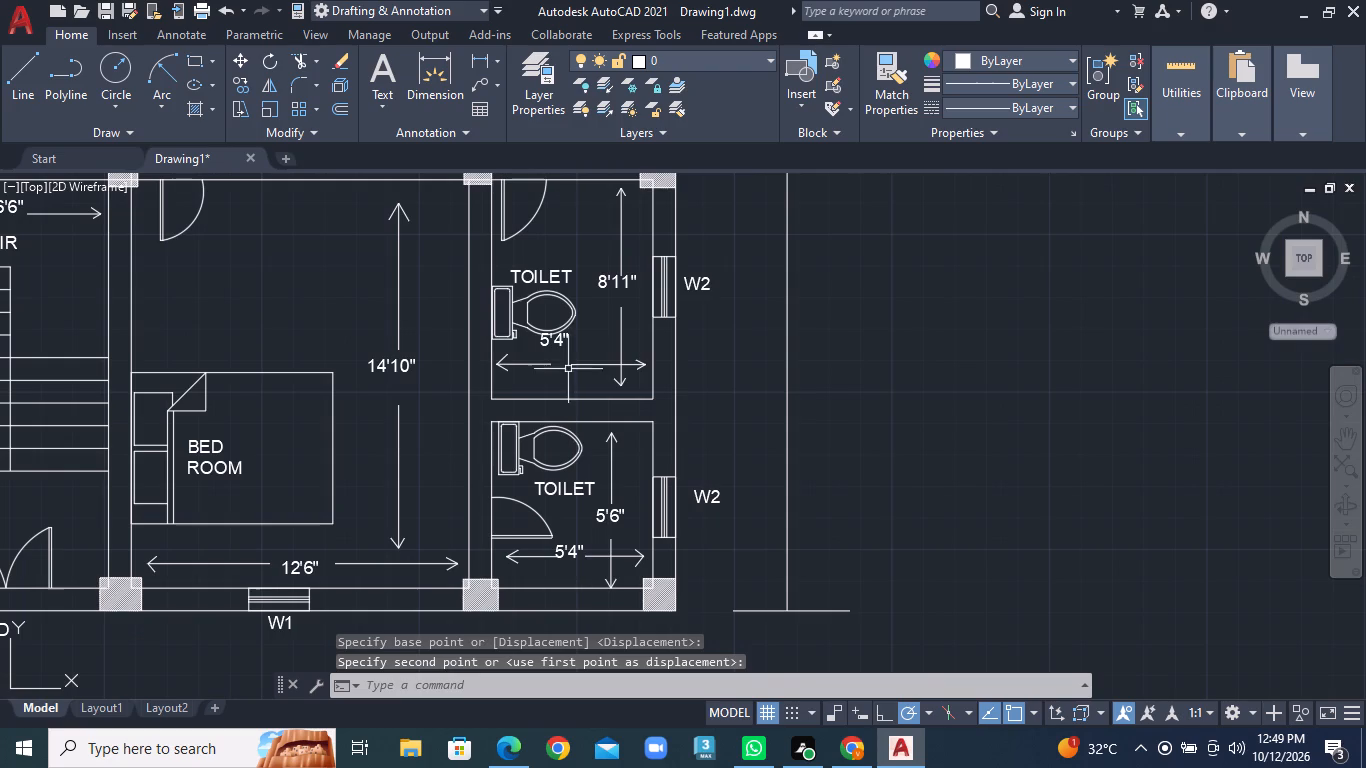
middle_click_drag(572, 356, 541, 384)
scroll(541, 363, "up", 2)
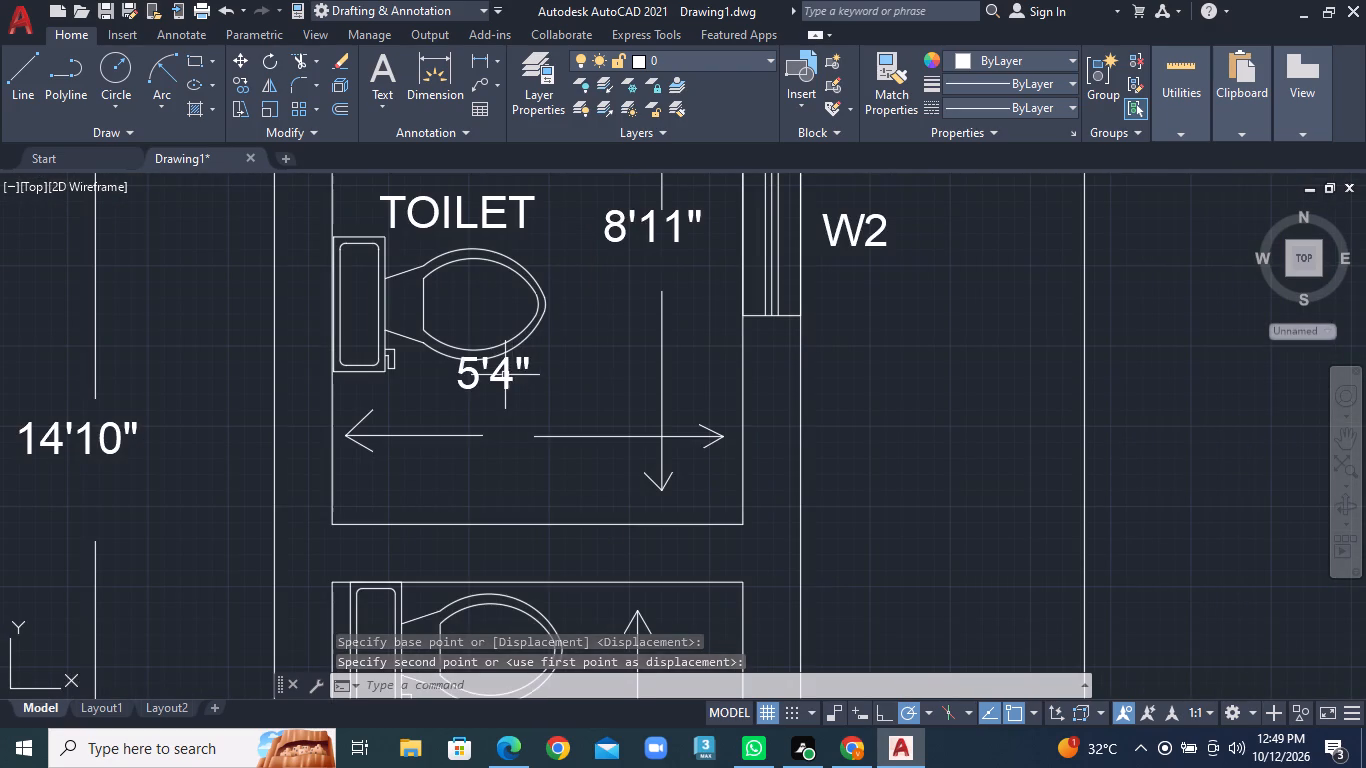
left_click(505, 375)
right_click(505, 375)
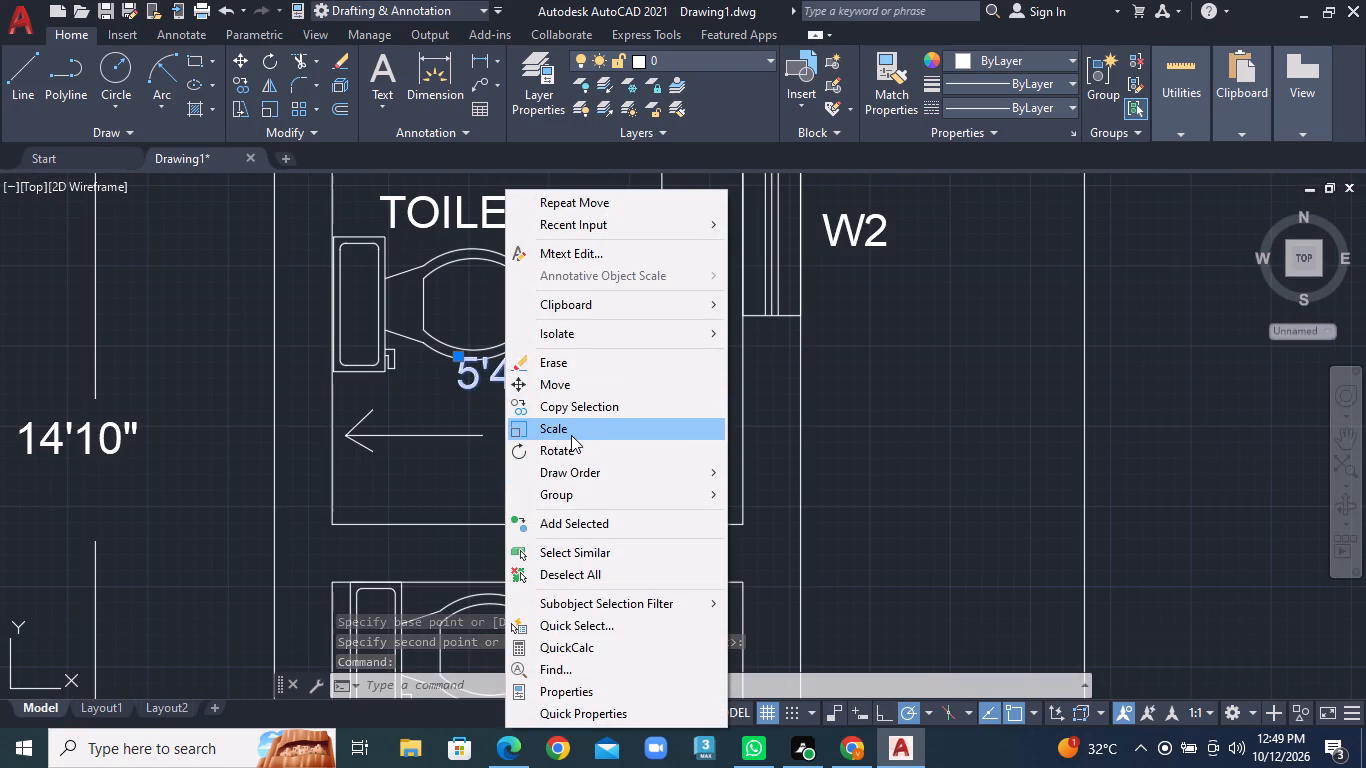
left_click(566, 380)
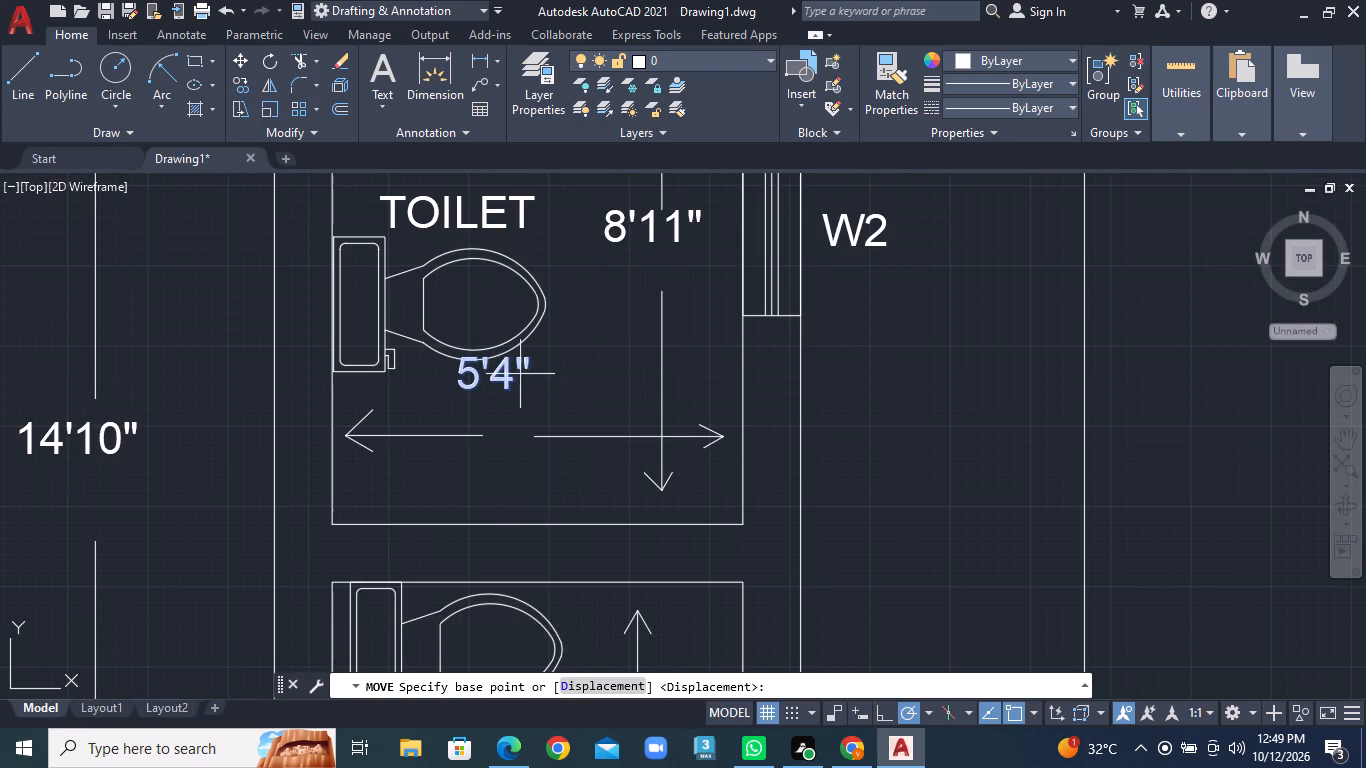
left_click(510, 375)
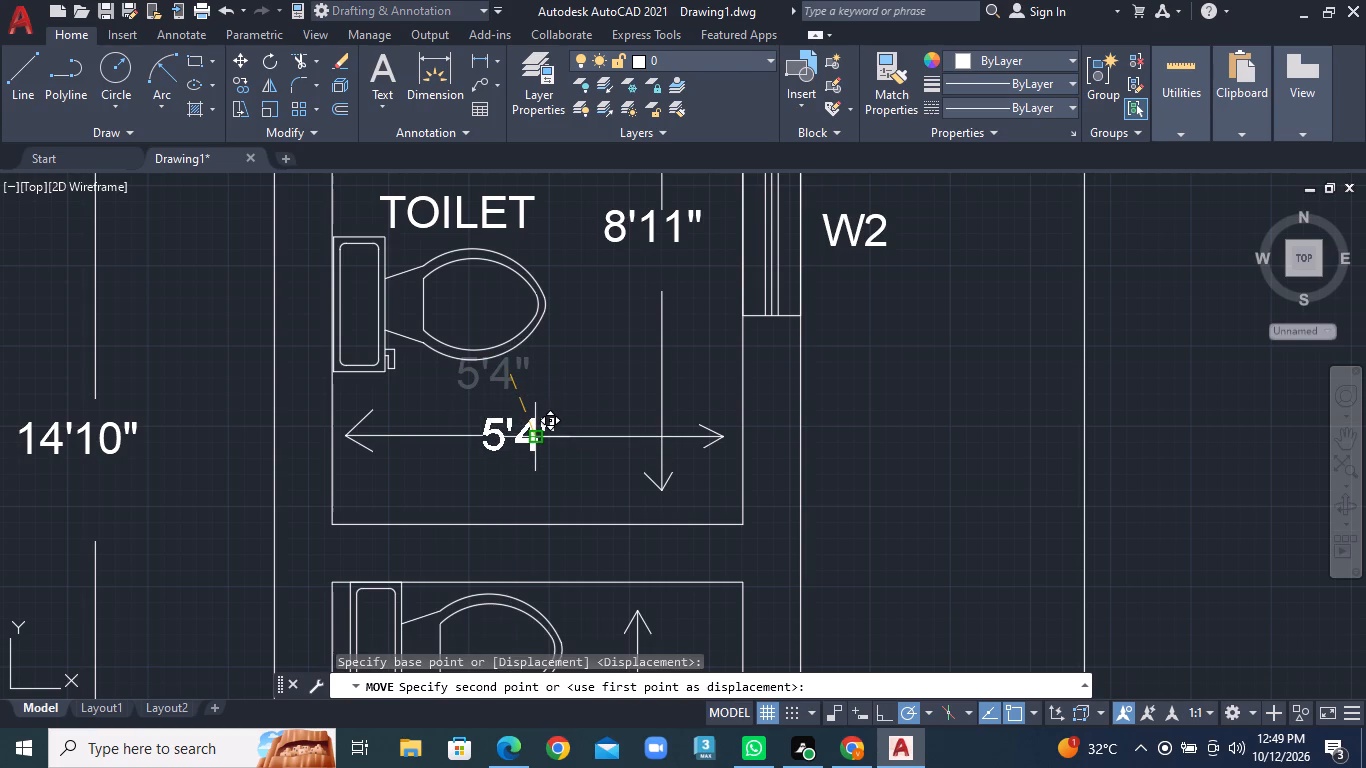
left_click(536, 433)
Add the multiline text label D1 inside the door swing of the lower bedroom.
scroll(955, 484, "down", 3)
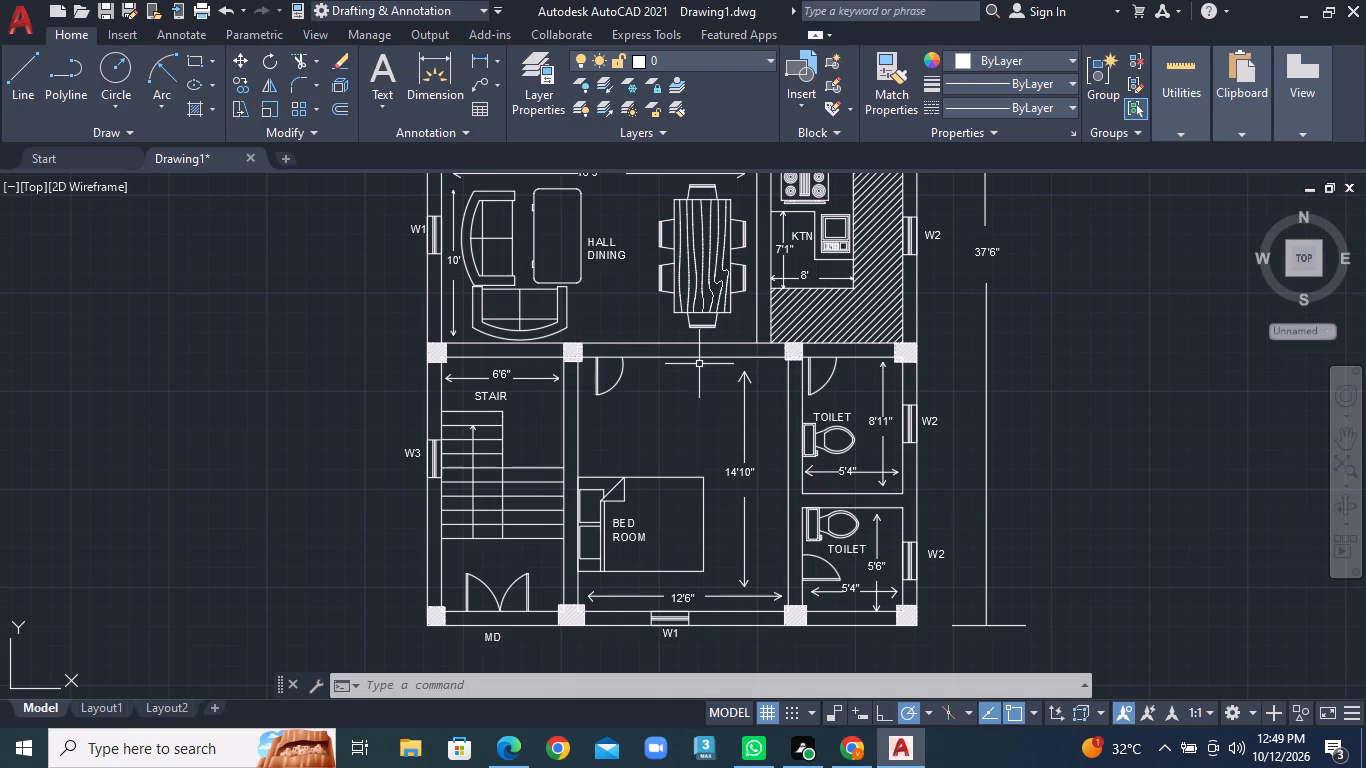
scroll(699, 364, "up", 3)
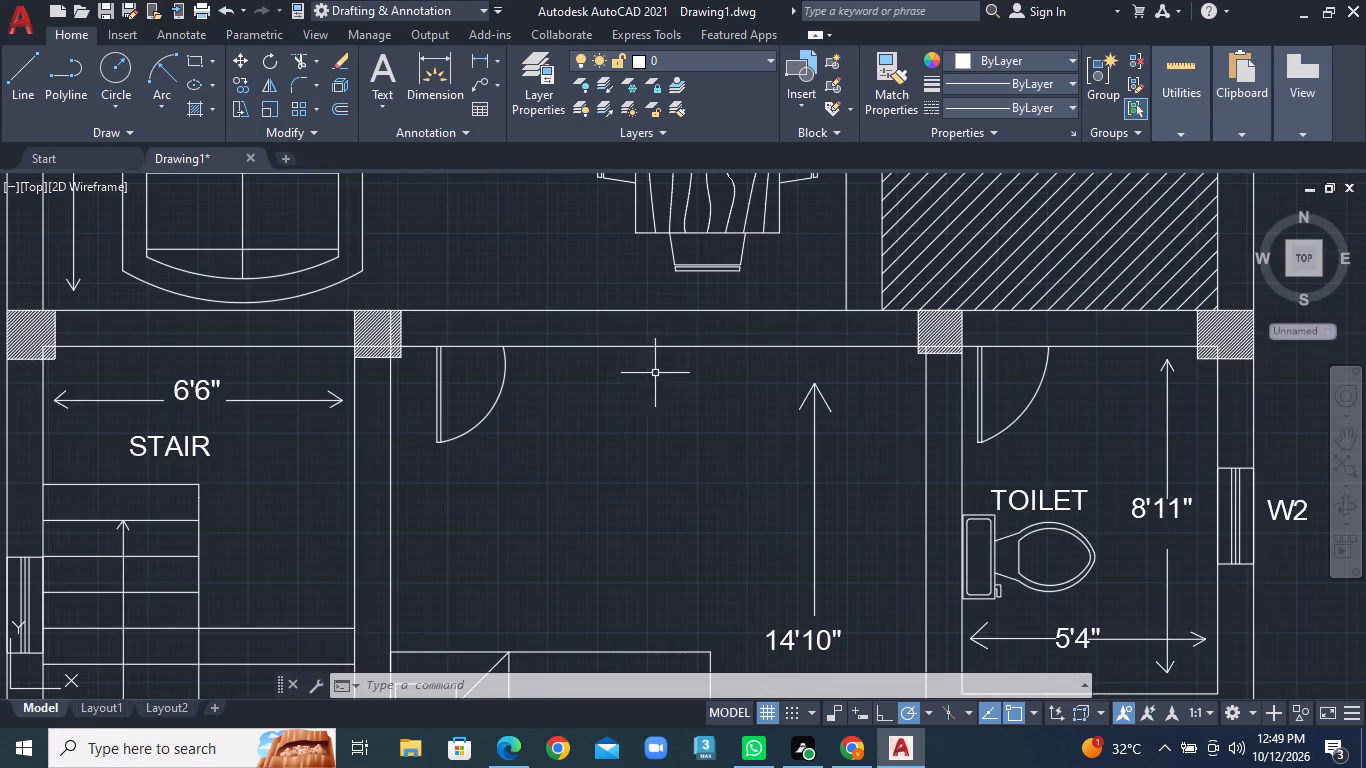
scroll(652, 373, "up", 1)
type("MT")
key("Return")
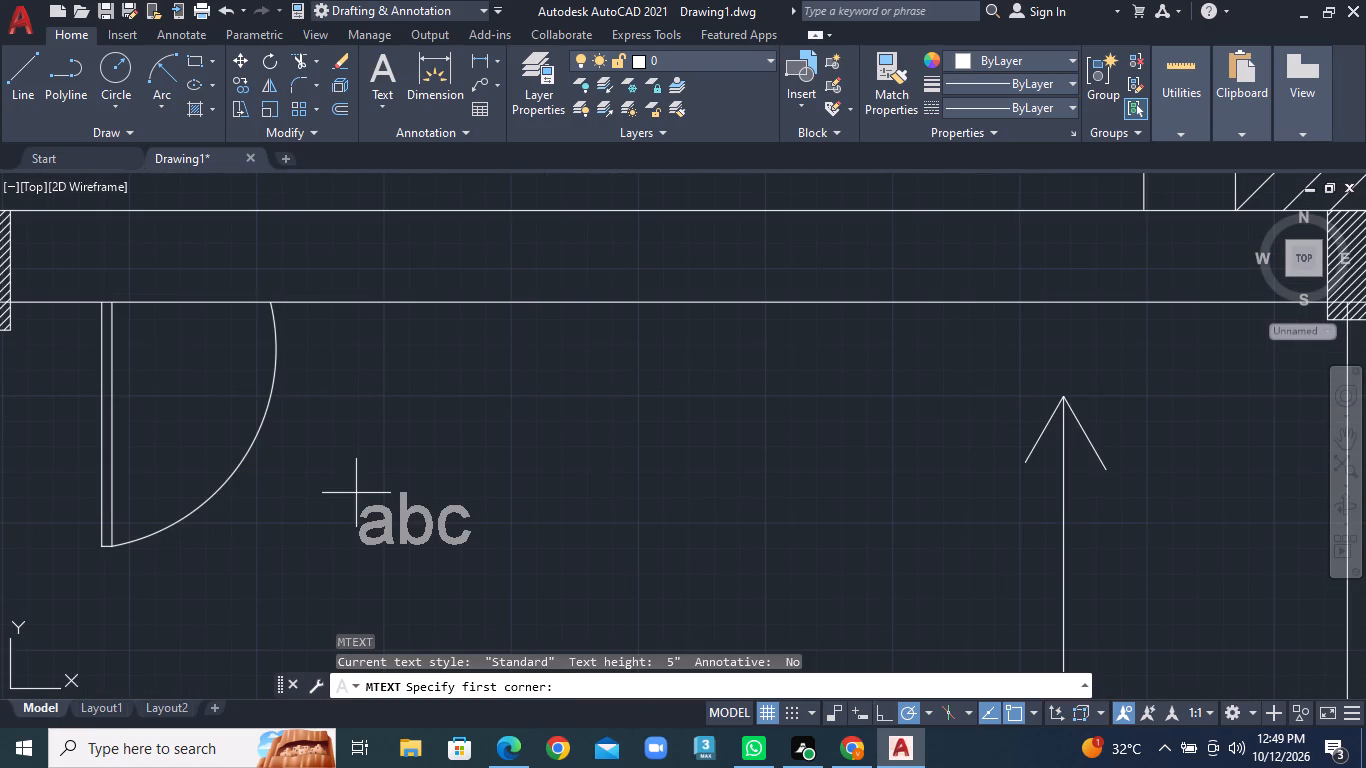
left_click(139, 356)
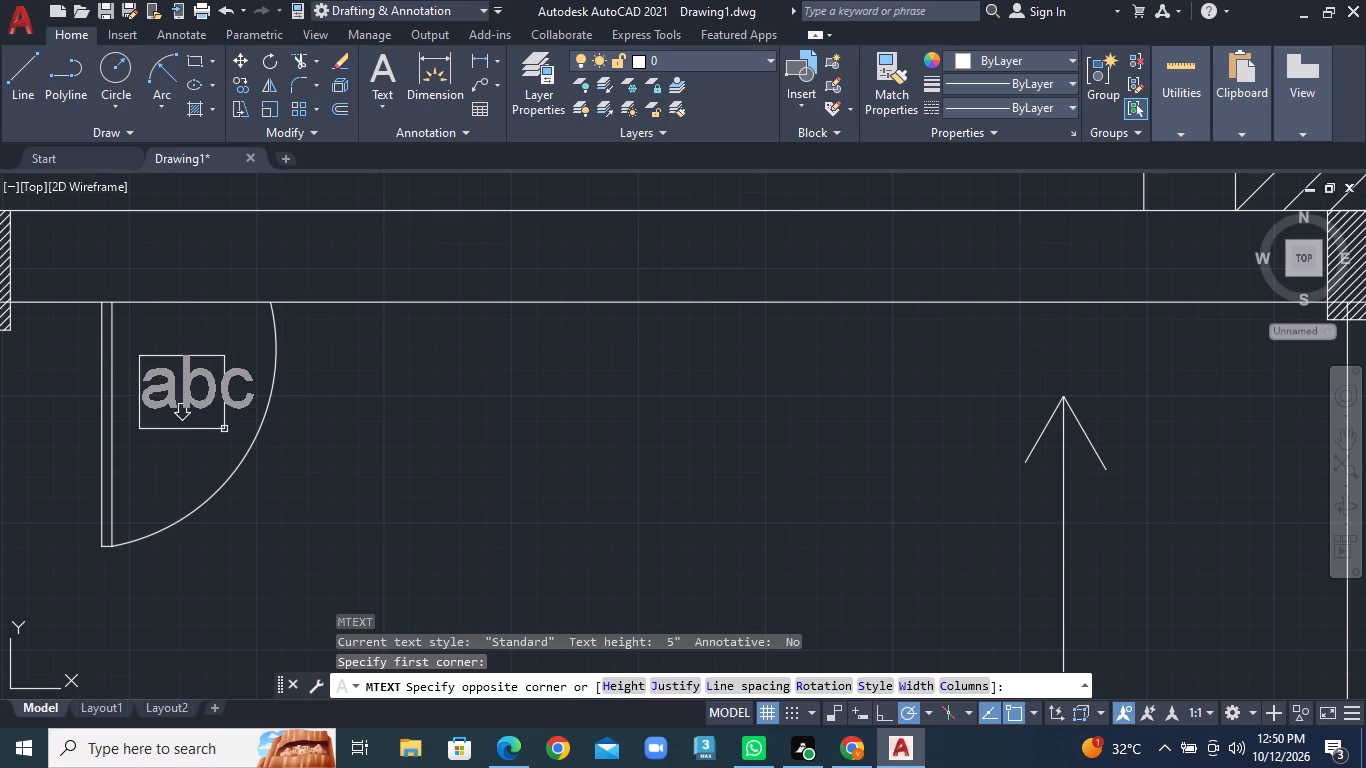
left_click(224, 430)
type("D1")
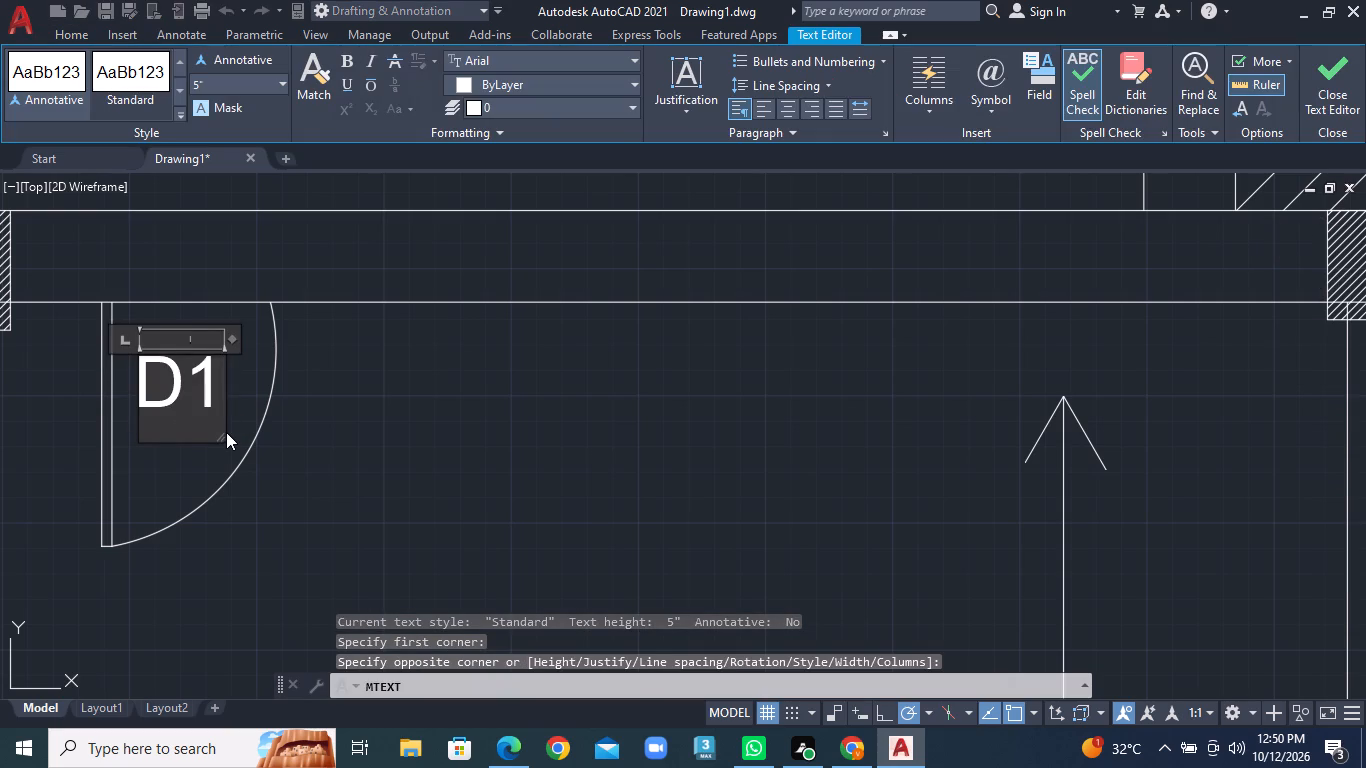
left_click(462, 450)
Add the multiline text label D2 inside the door swing of the upper toilet room.
scroll(540, 474, "down", 3)
scroll(653, 505, "down", 2)
middle_click_drag(855, 536, 854, 536)
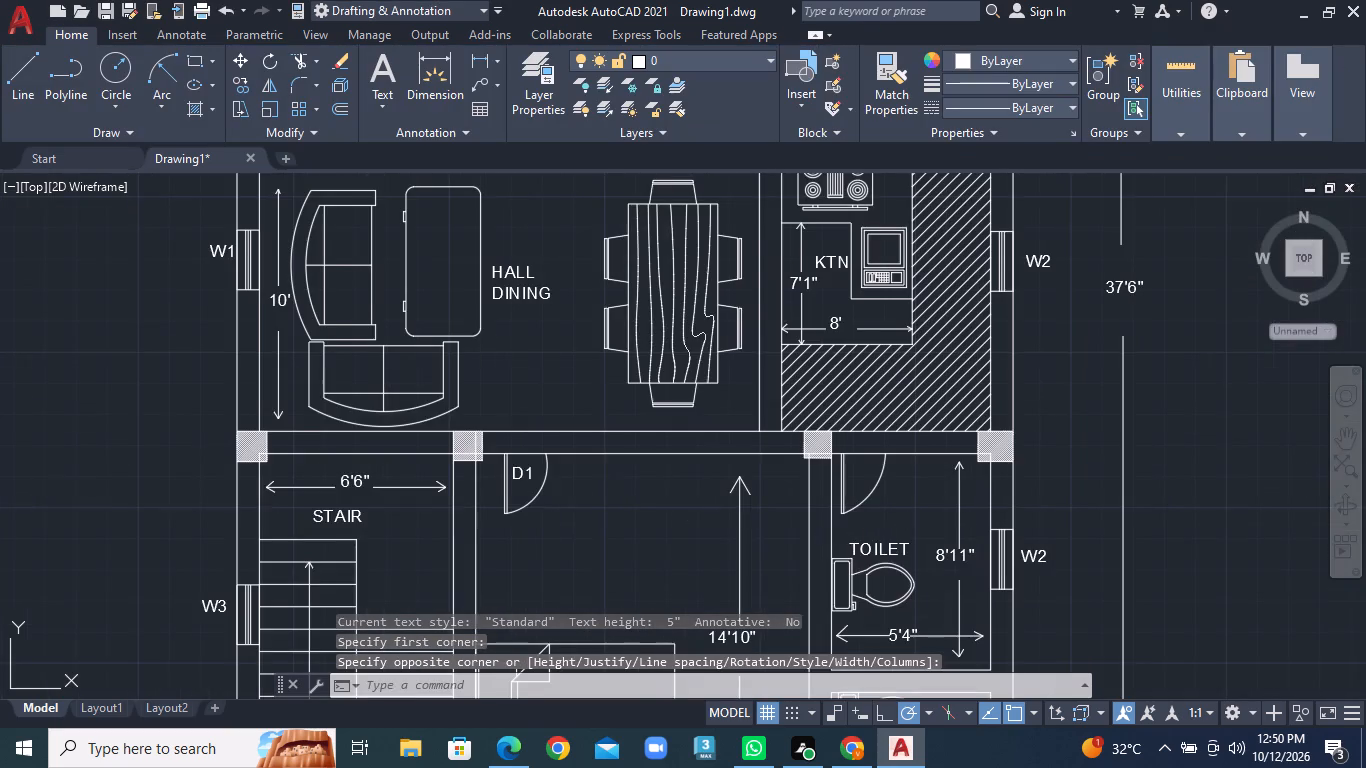
middle_click_drag(854, 536, 504, 512)
scroll(582, 448, "up", 4)
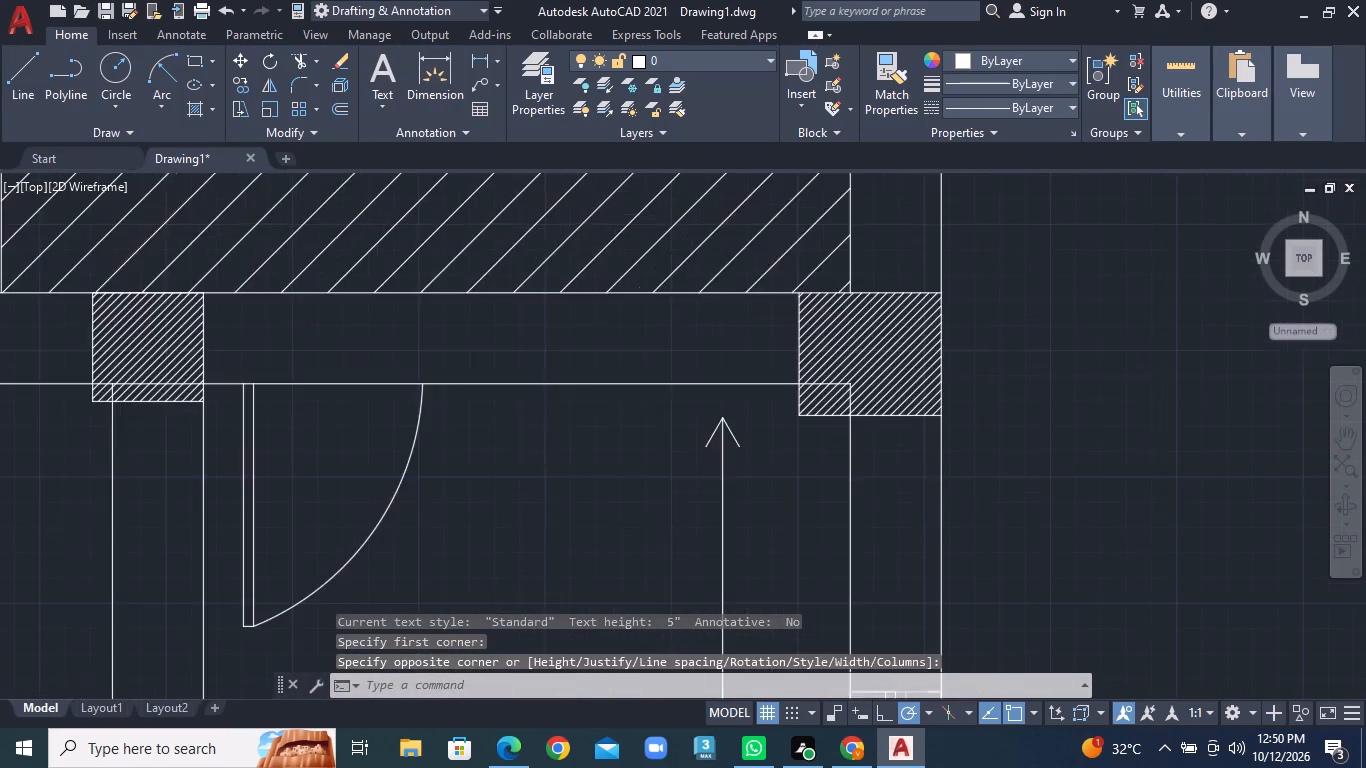
middle_click_drag(483, 446, 654, 434)
right_click(369, 391)
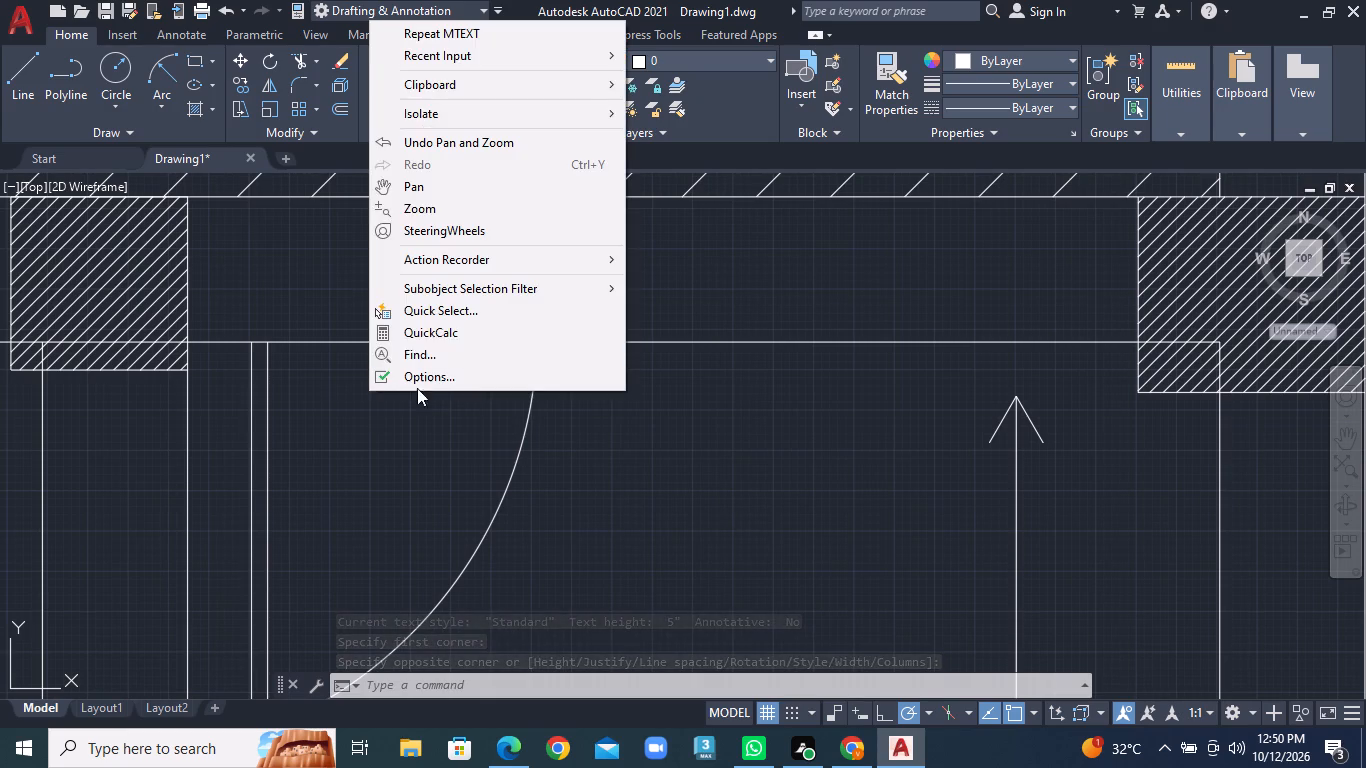
left_click(448, 35)
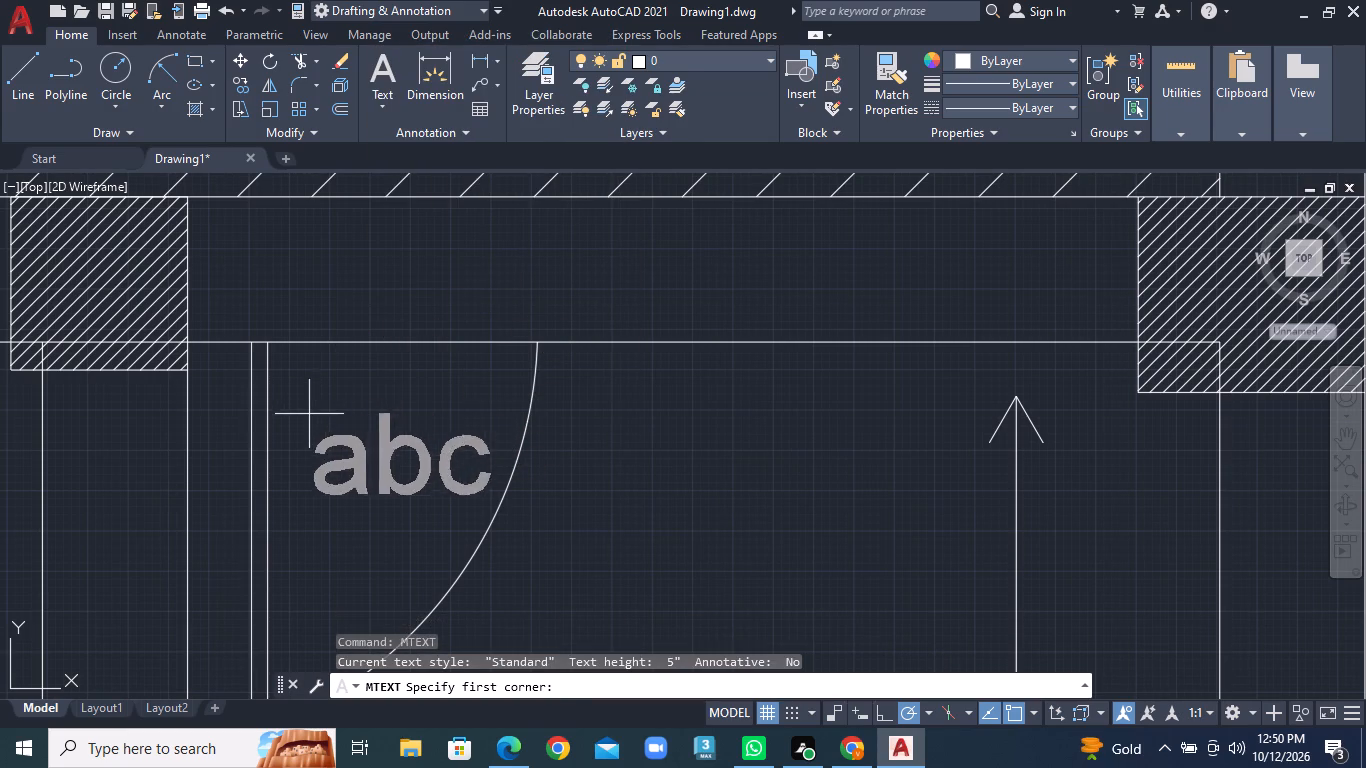
left_click(309, 414)
left_click(428, 562)
type("D2")
left_click(550, 534)
Add the multiline text label D2 inside the door swing of the lower toilet room.
scroll(561, 521, "down", 4)
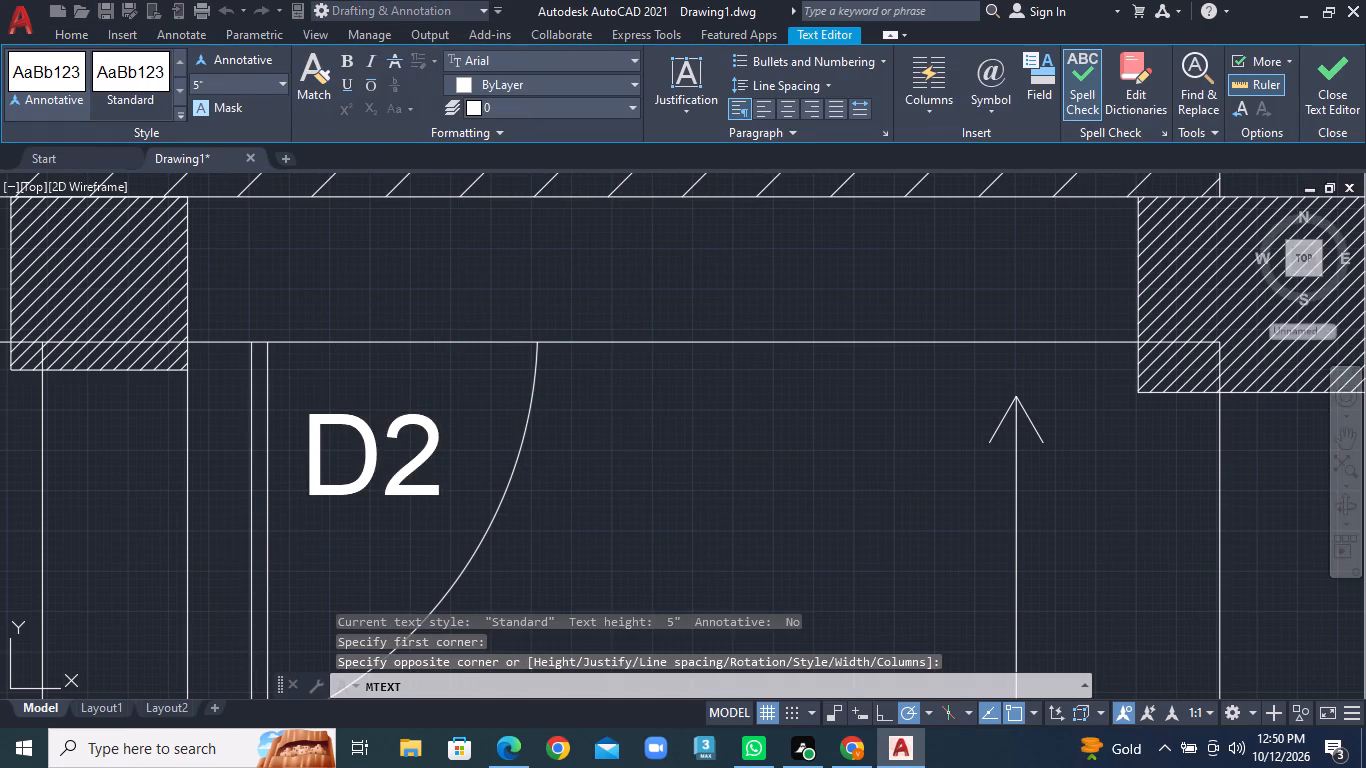
scroll(613, 506, "down", 4)
middle_click_drag(698, 517, 635, 289)
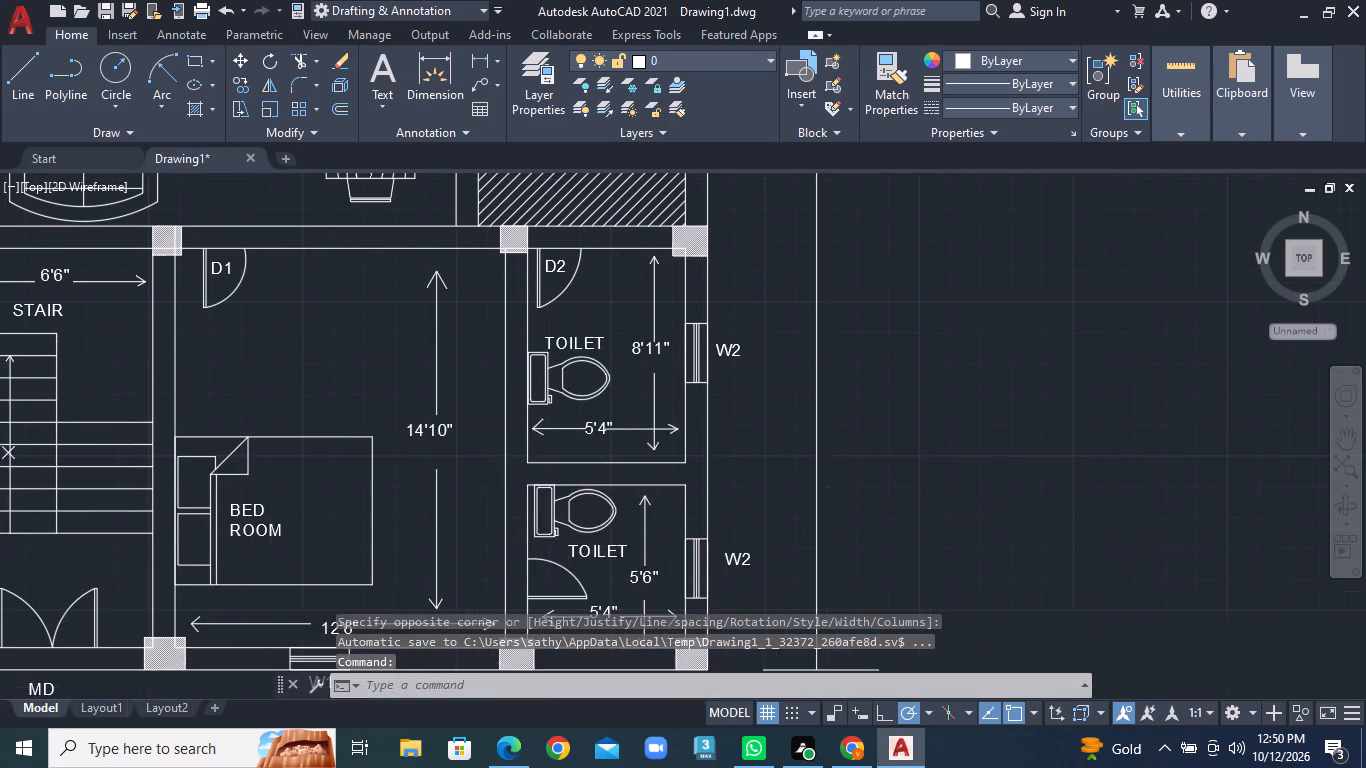
middle_click_drag(583, 500, 551, 207)
scroll(508, 267, "up", 1)
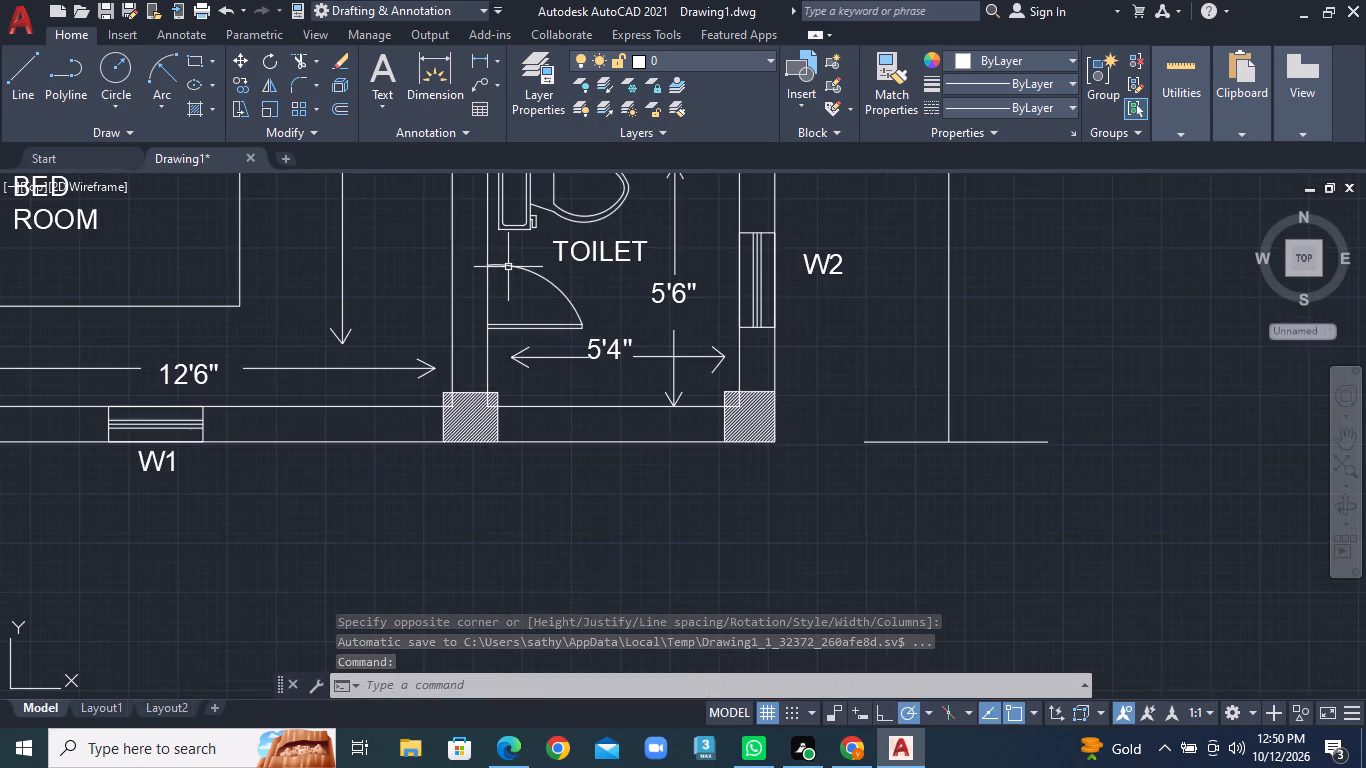
scroll(508, 267, "up", 2)
right_click(506, 313)
left_click(542, 332)
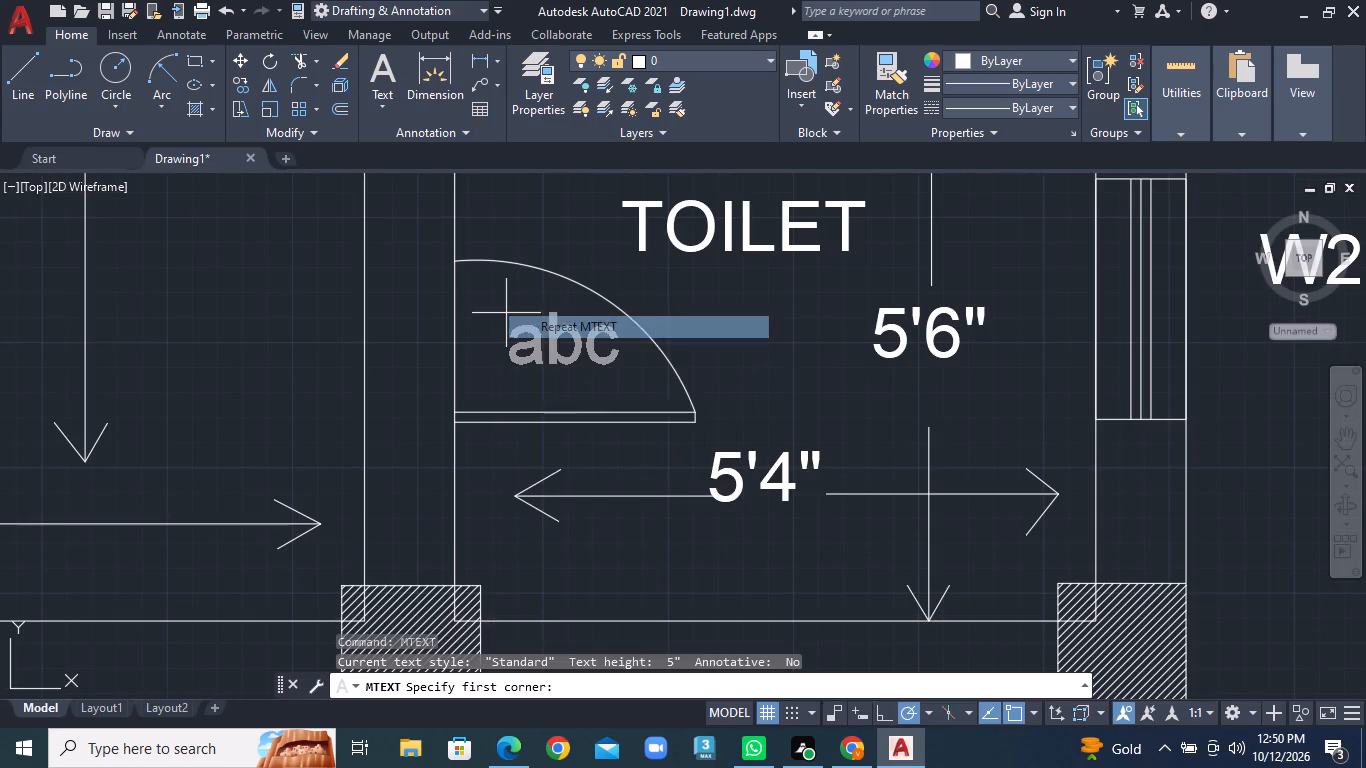
left_click(508, 306)
left_click(574, 368)
type("D2")
left_click(313, 365)
Add the multiline text label D1 inside the door swing of the upper left bedroom.
scroll(491, 335, "down", 8)
middle_click_drag(439, 273, 563, 565)
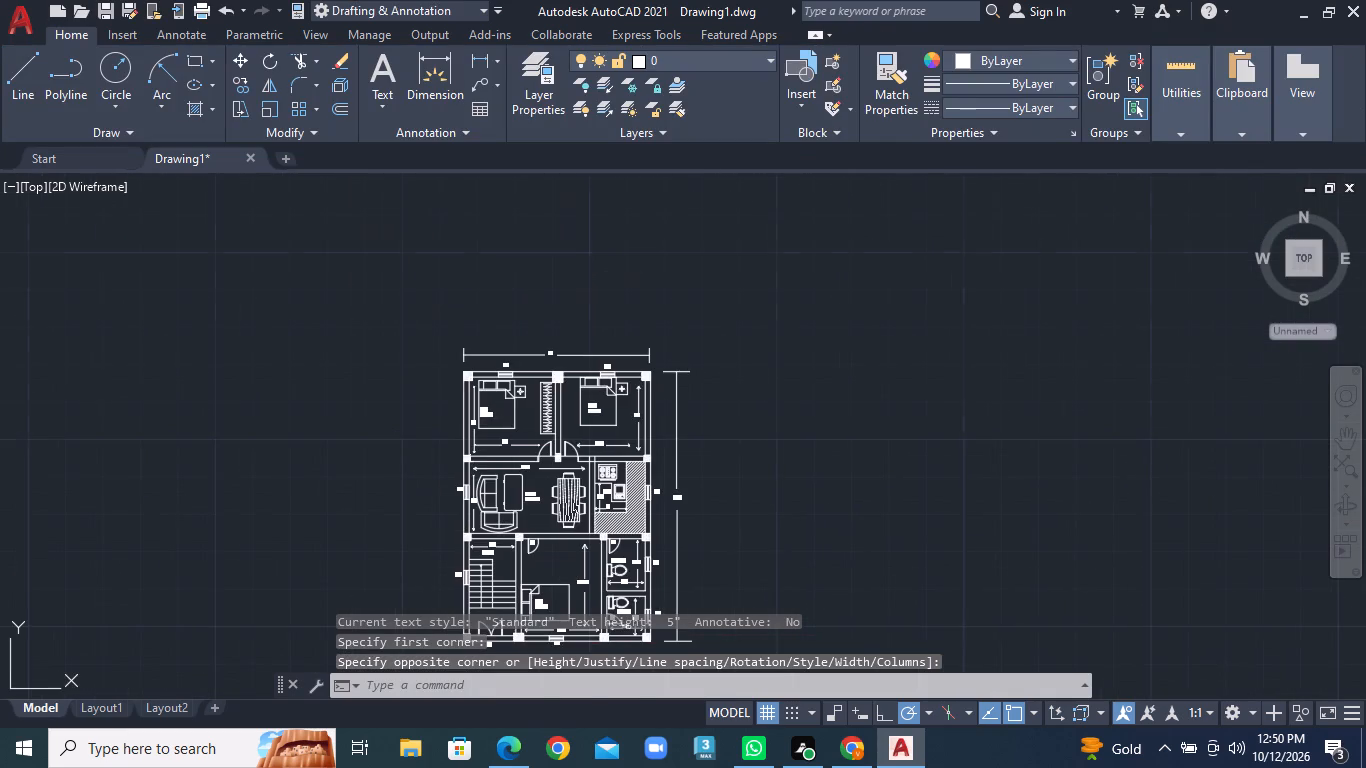
scroll(566, 396, "up", 5)
scroll(540, 476, "up", 1)
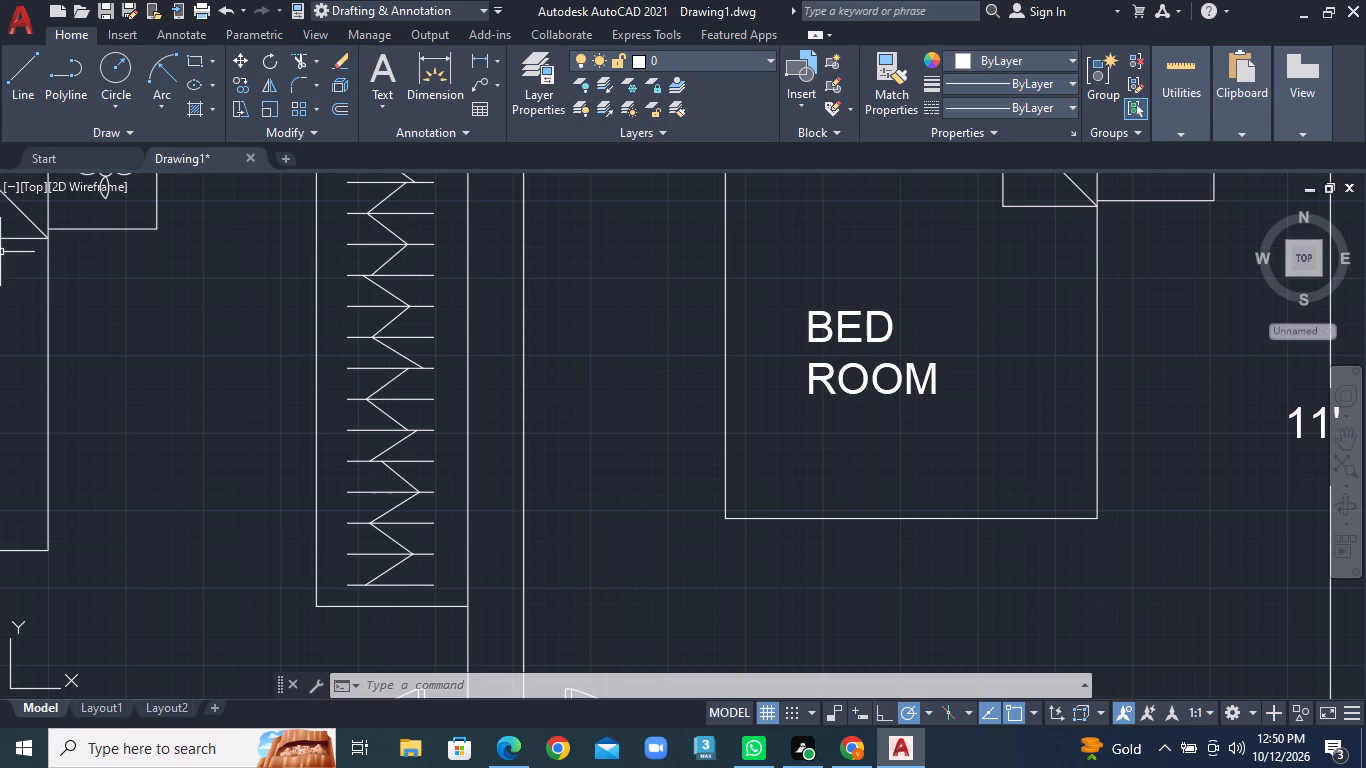
scroll(649, 427, "down", 2)
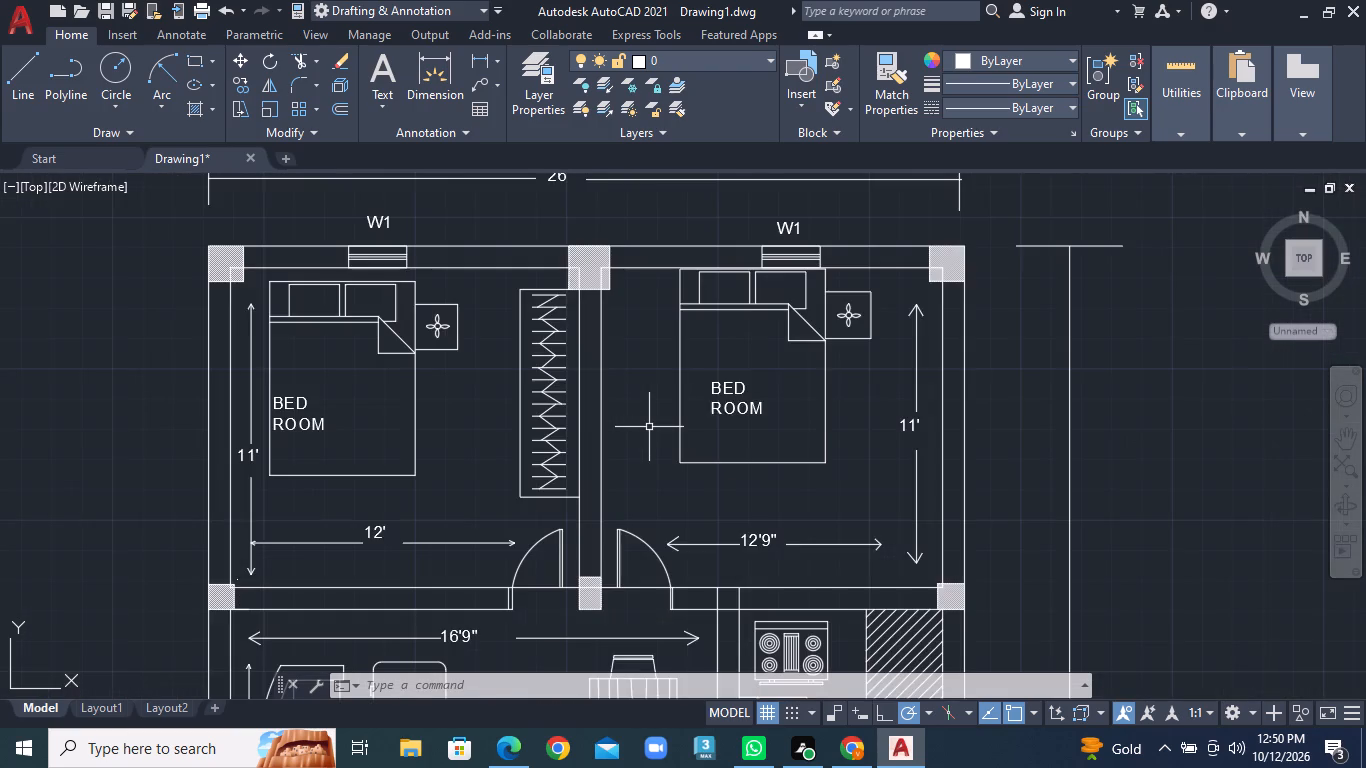
scroll(649, 427, "down", 1)
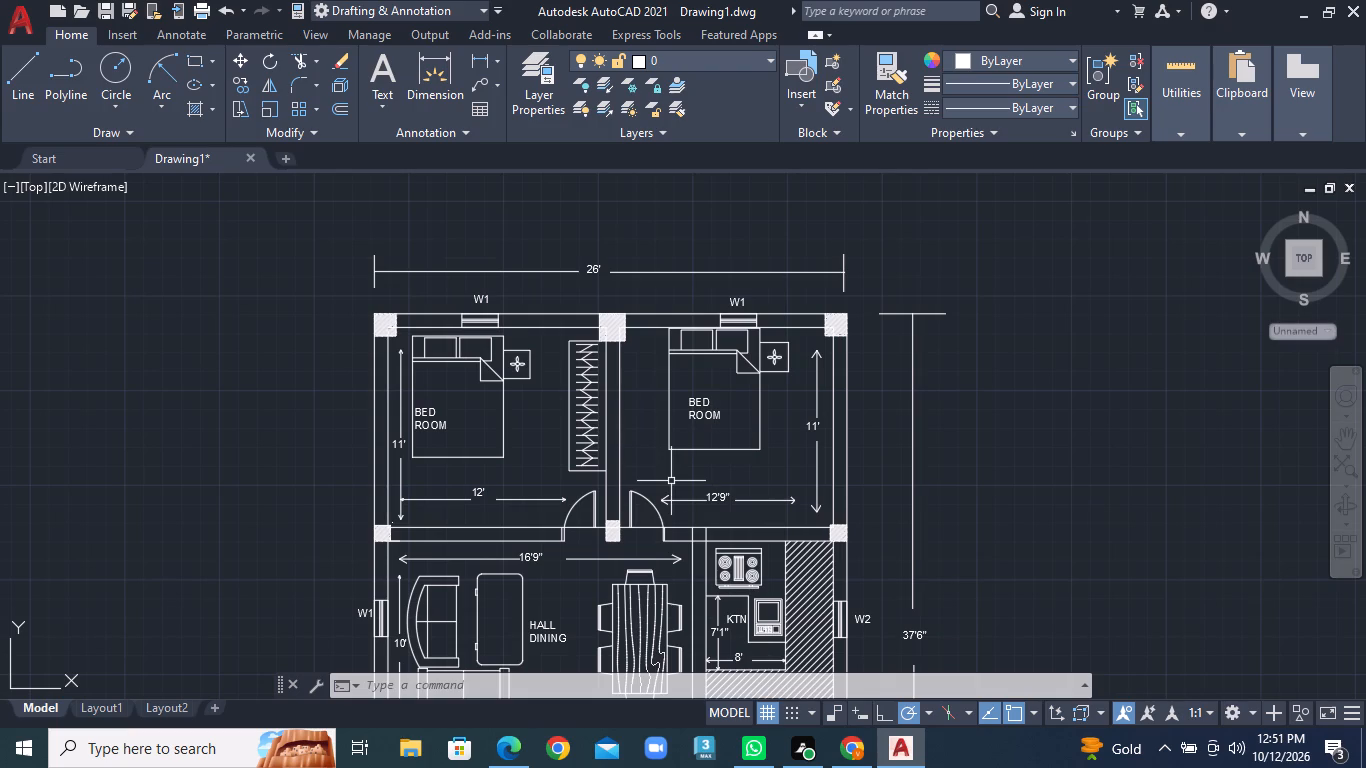
scroll(665, 498, "up", 2)
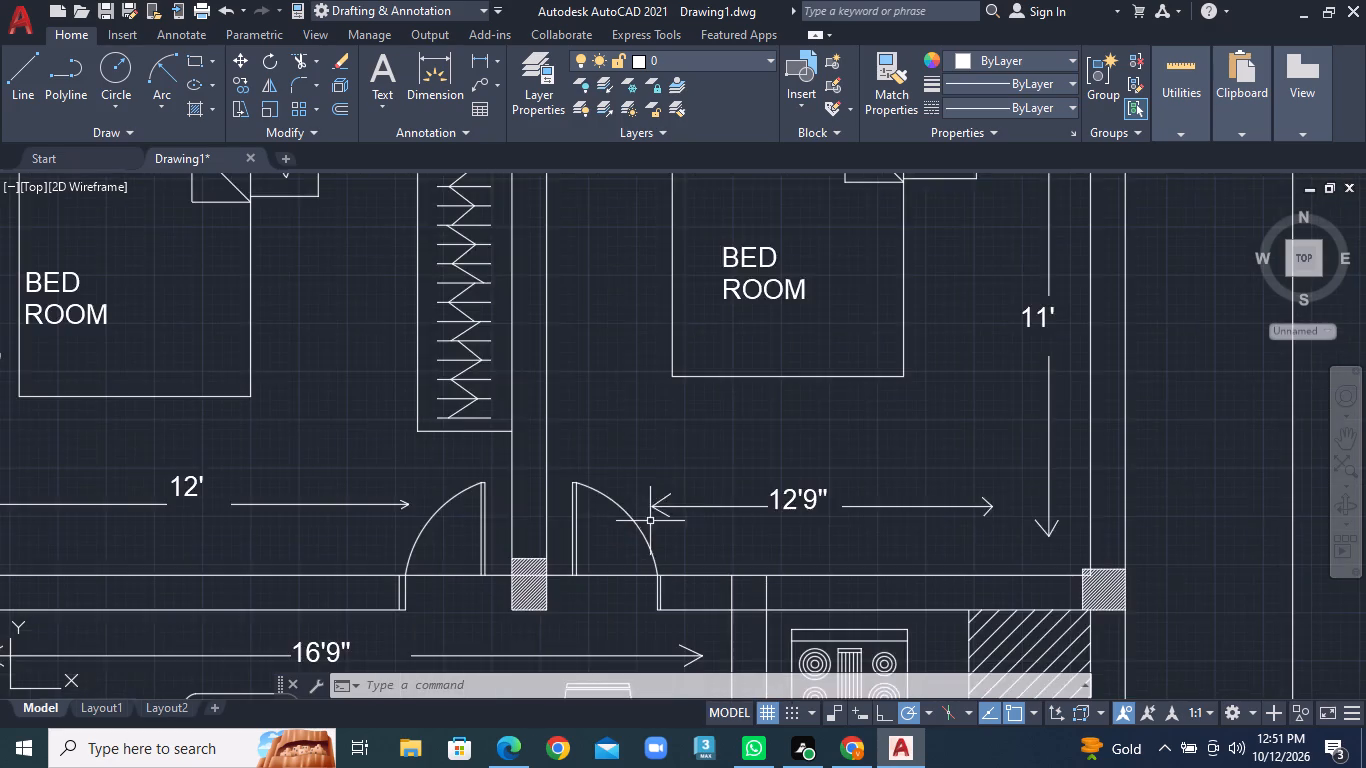
scroll(640, 521, "up", 2)
middle_click_drag(640, 521, 763, 391)
right_click(271, 438)
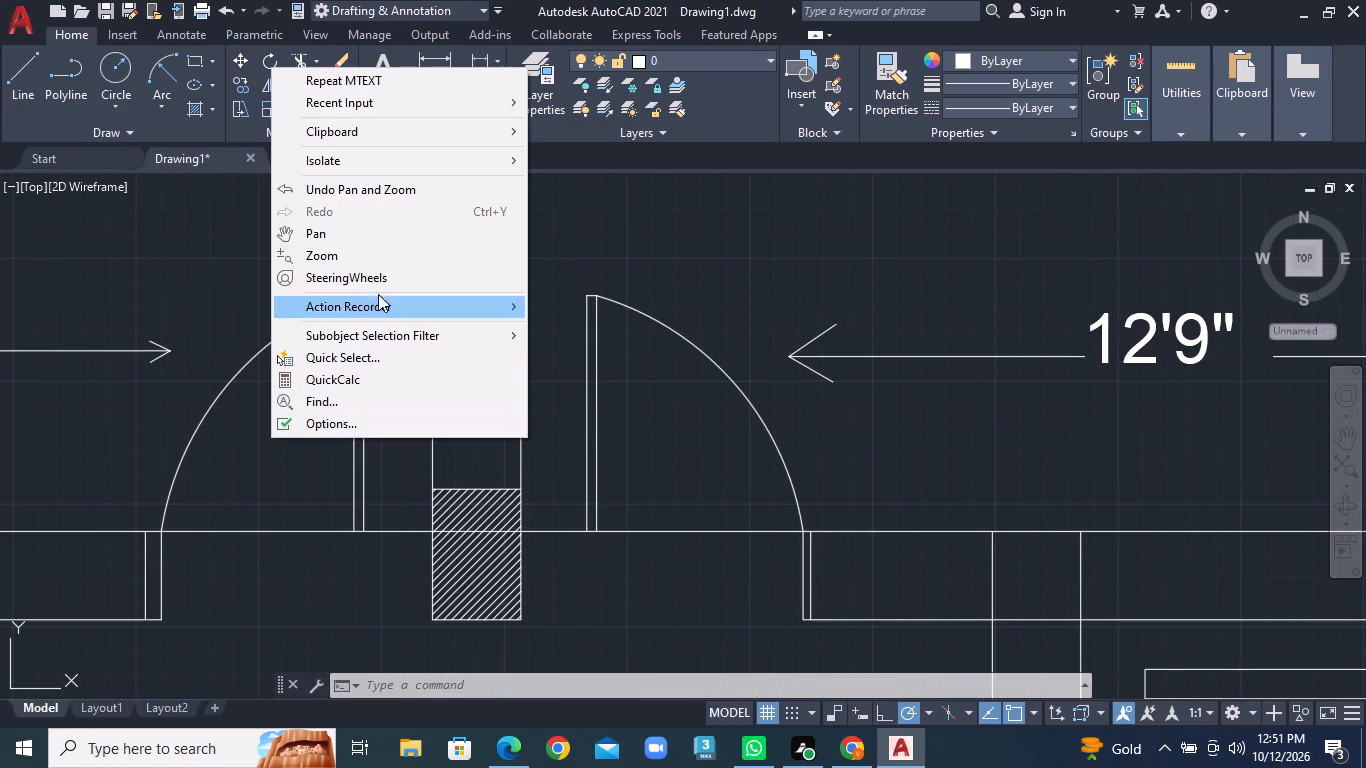
left_click(420, 84)
left_click(249, 419)
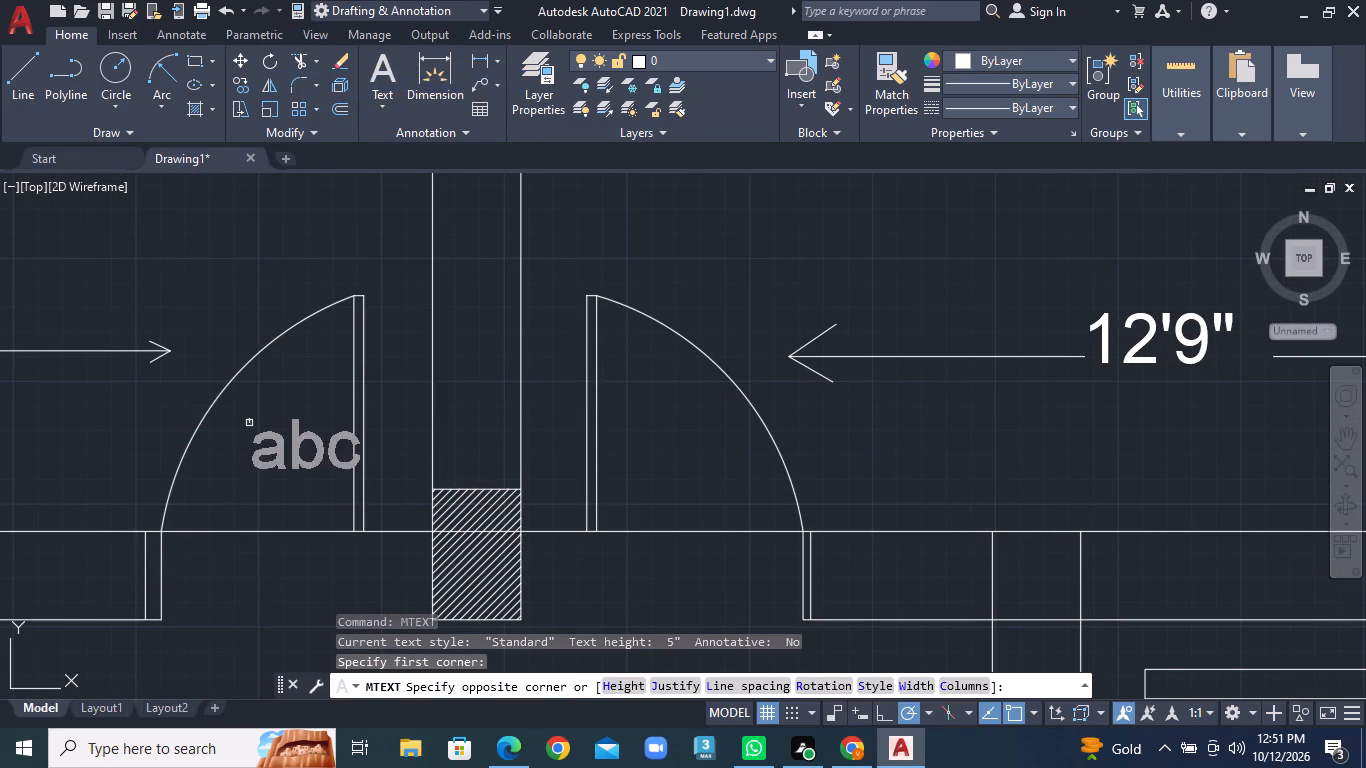
left_click(317, 493)
type("D1")
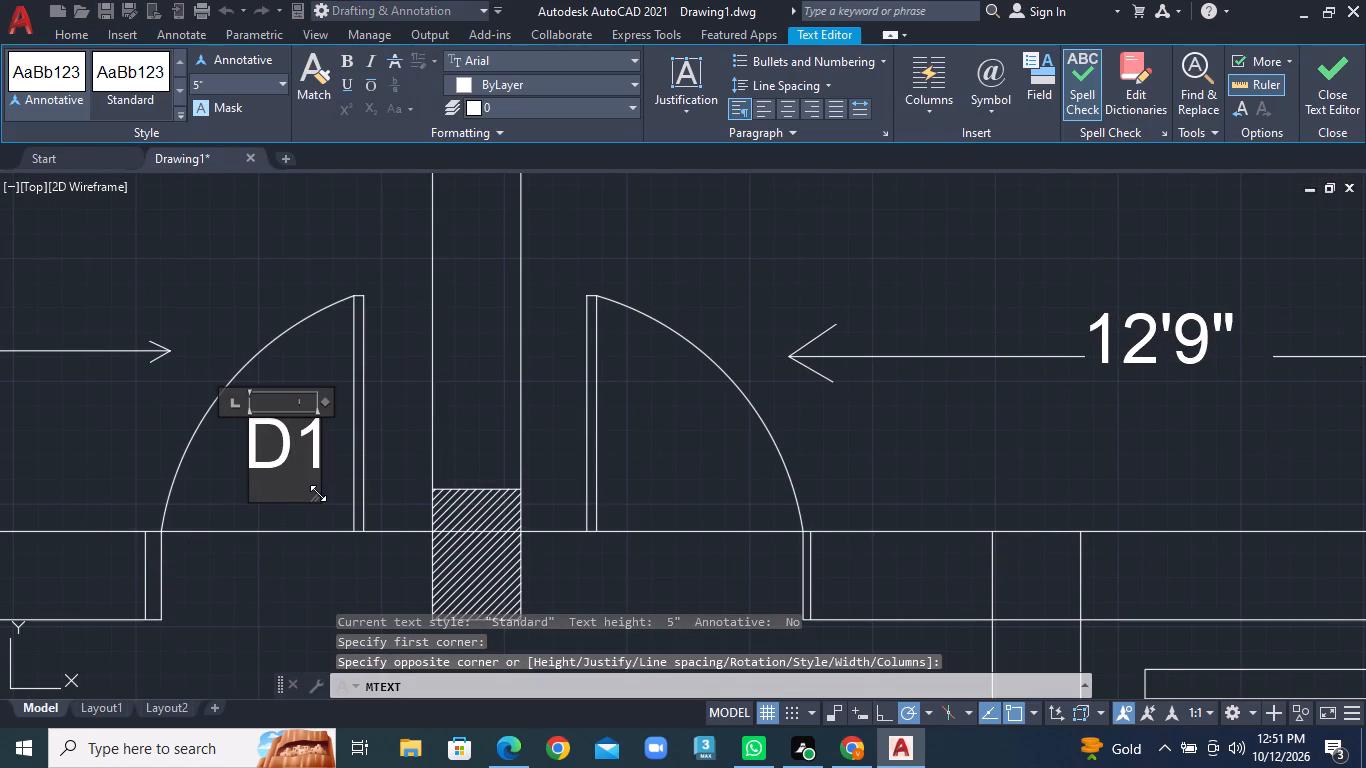
left_click(651, 469)
Add the multiline text label D1 inside the door swing of the upper right bedroom.
right_click(669, 417)
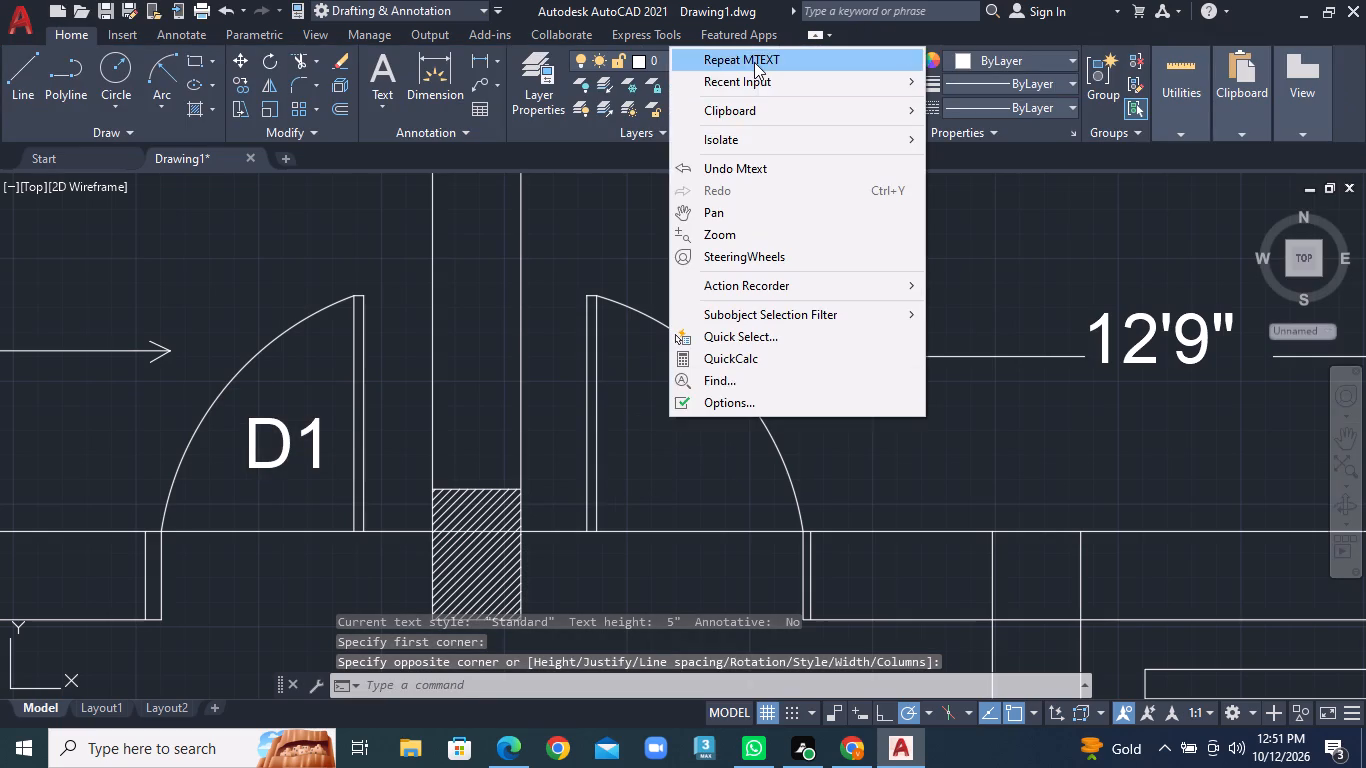
left_click(754, 62)
left_click(618, 404)
left_click(721, 474)
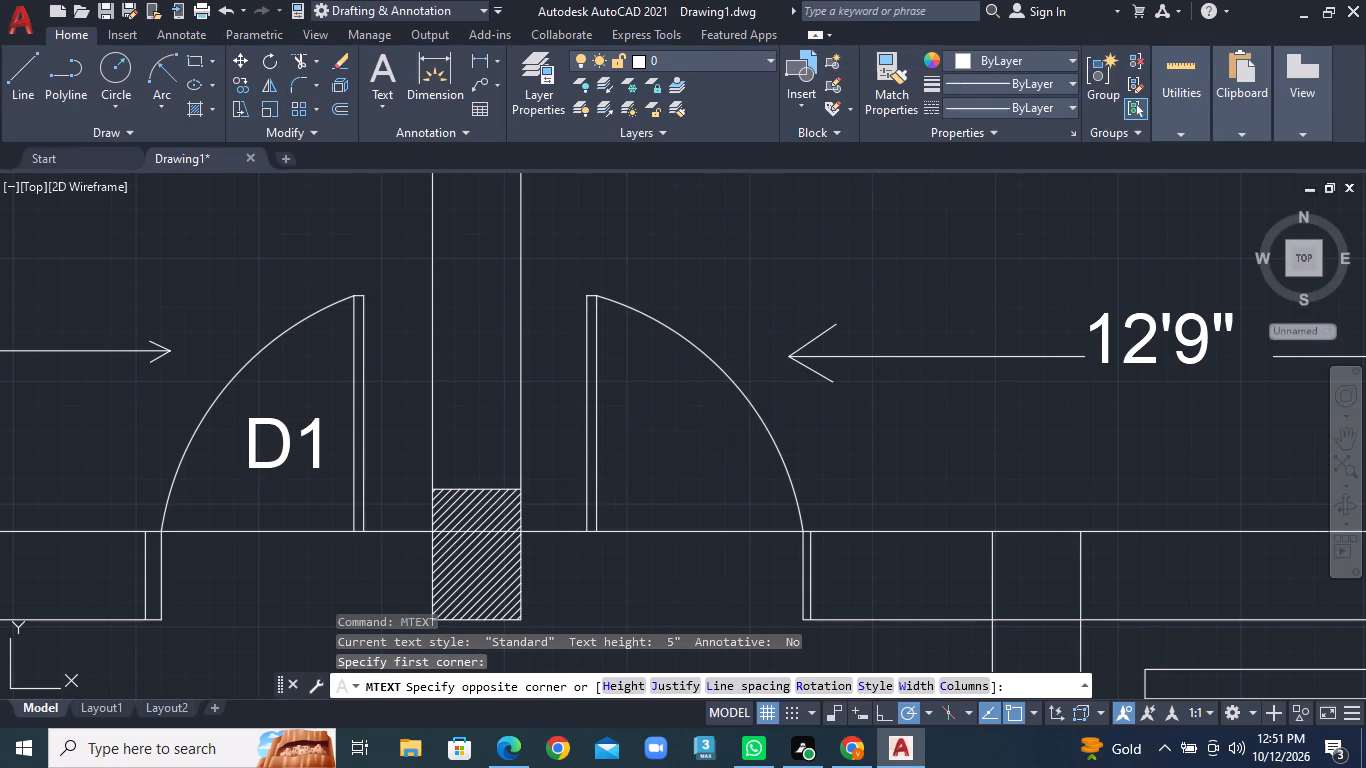
type("D1")
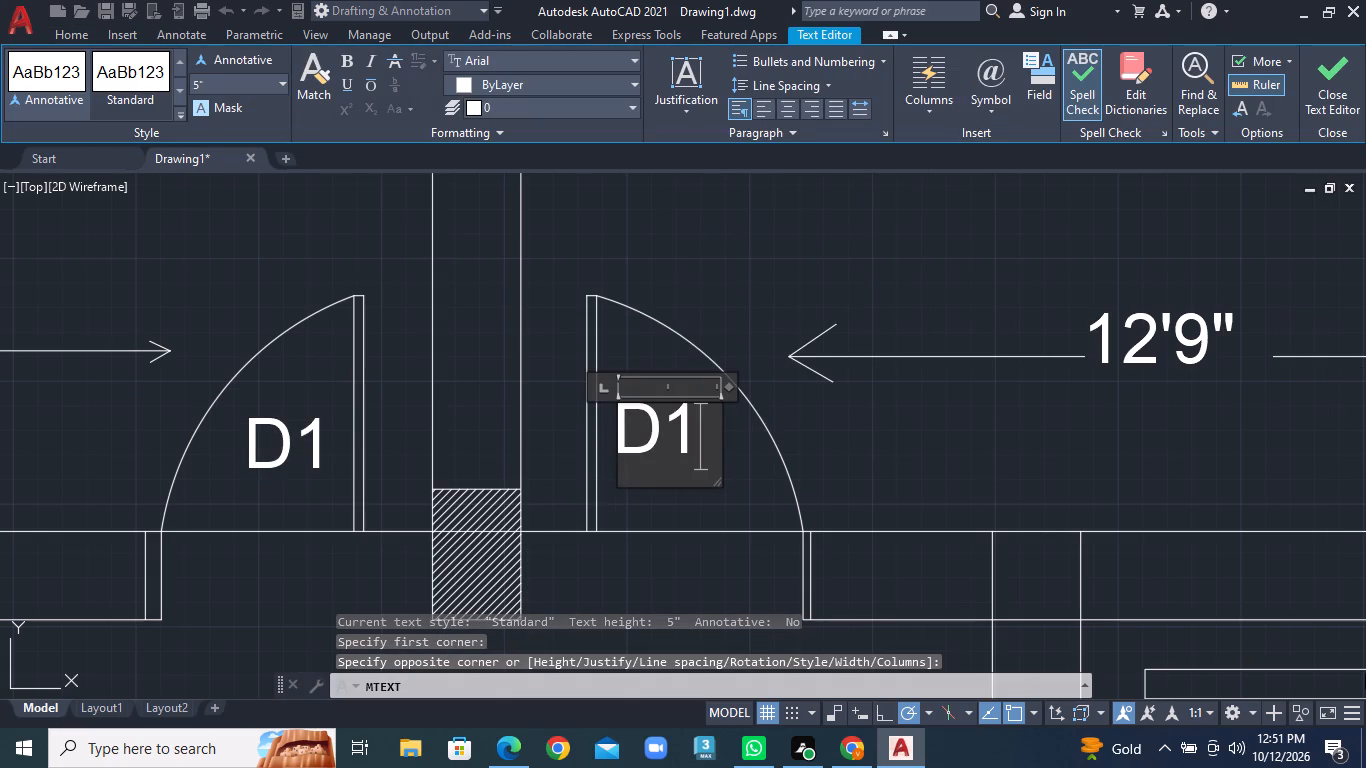
left_click(909, 465)
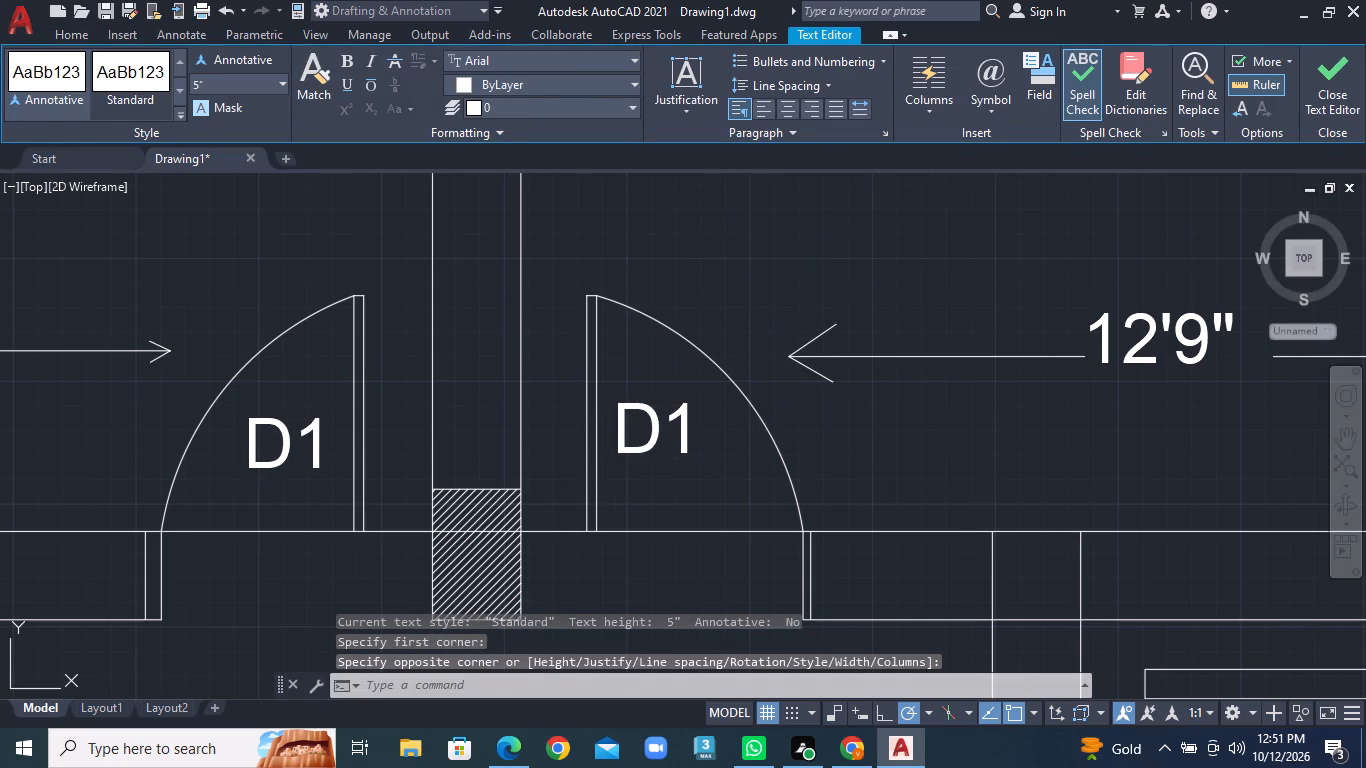
Review the door labels and room layout across the whole floor plan.
scroll(590, 450, "down", 4)
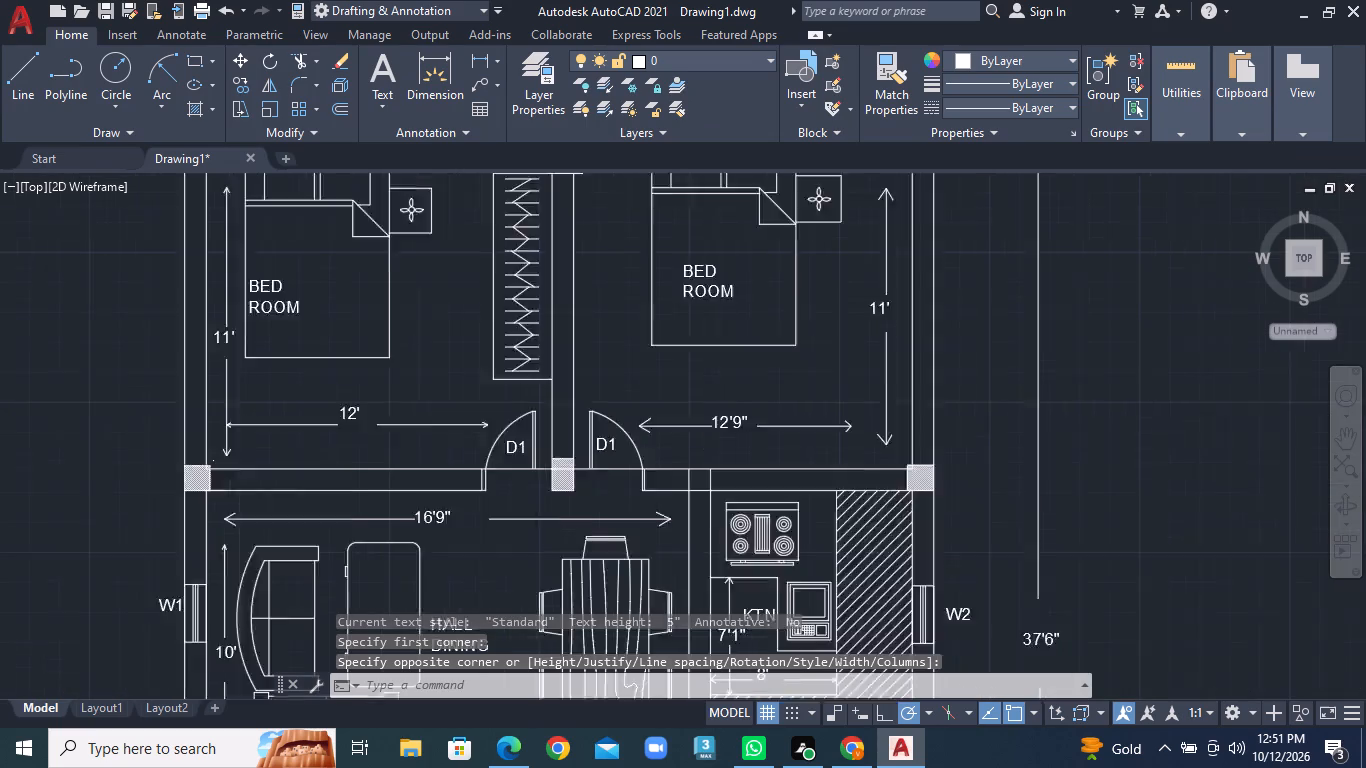
middle_click_drag(622, 498, 554, 349)
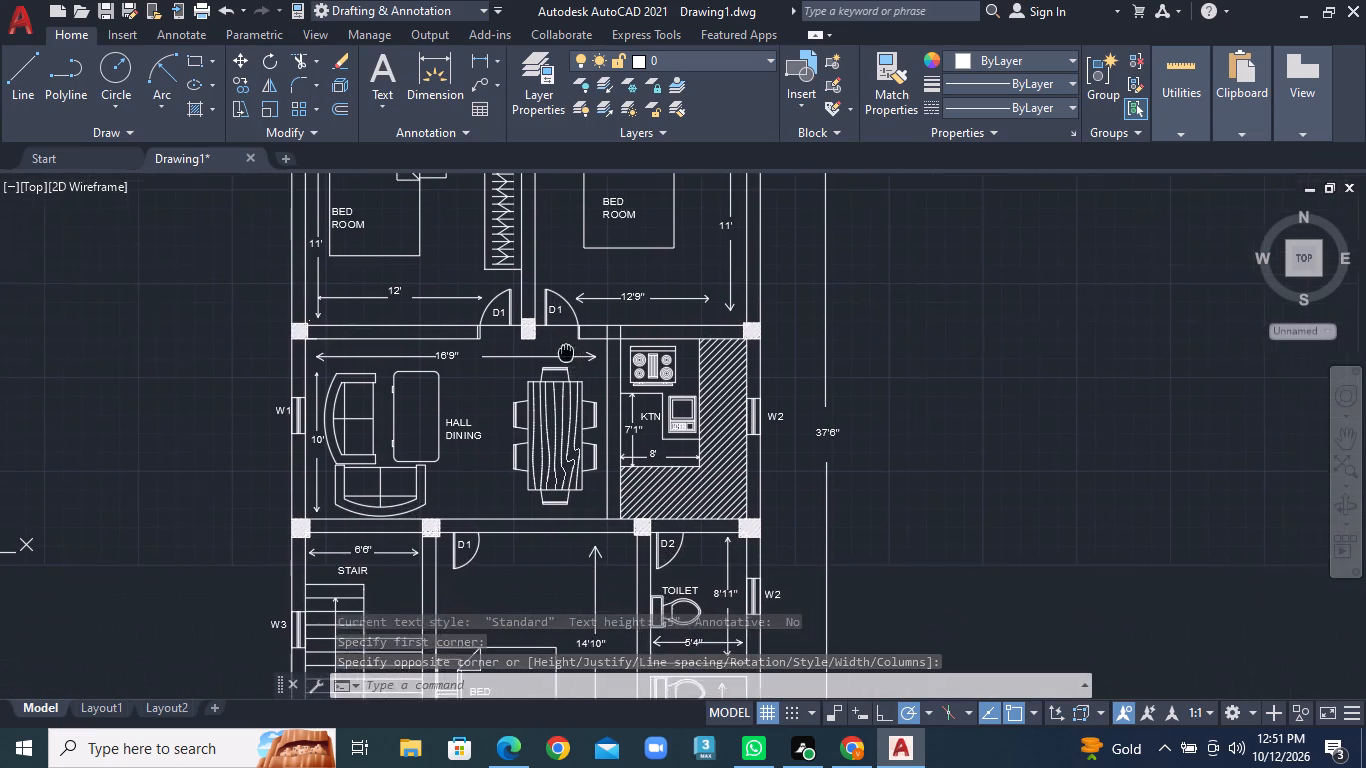
middle_click_drag(554, 349, 524, 218)
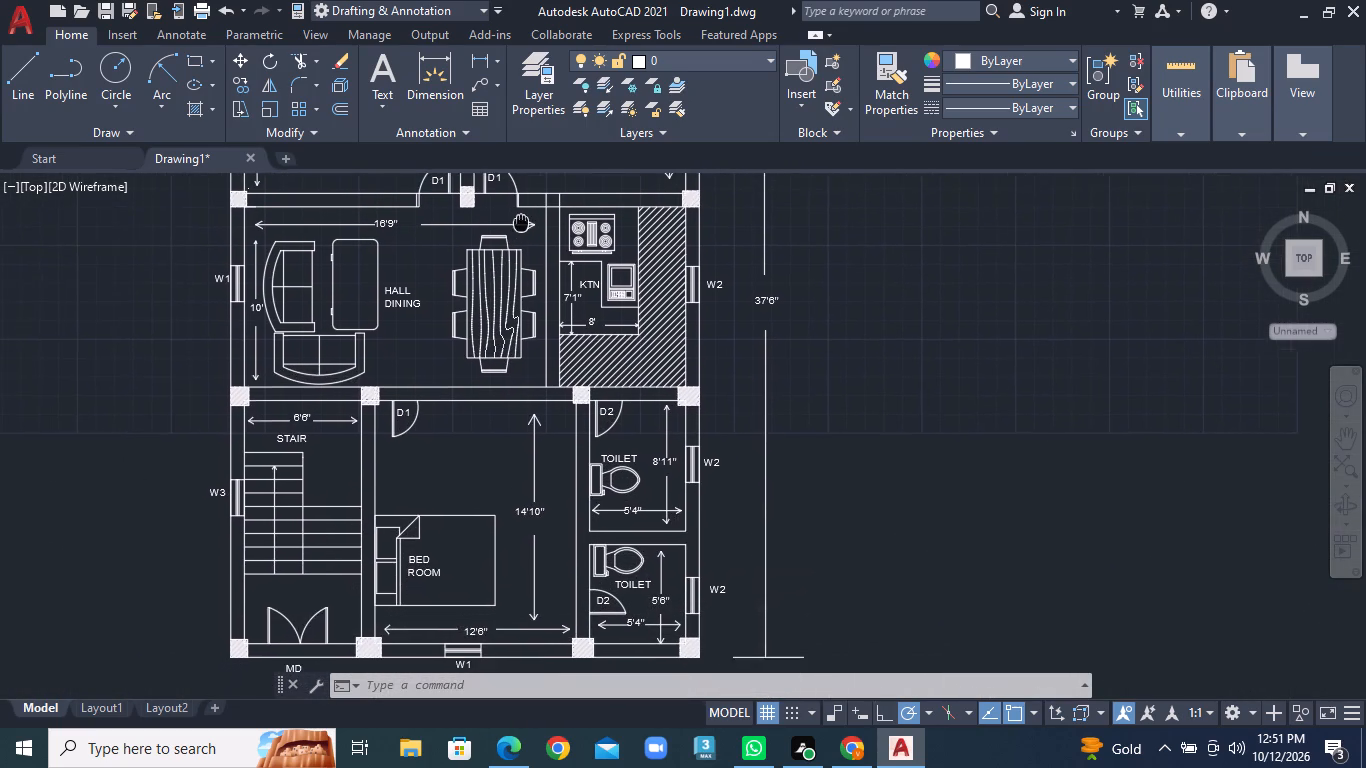
middle_click_drag(524, 218, 531, 206)
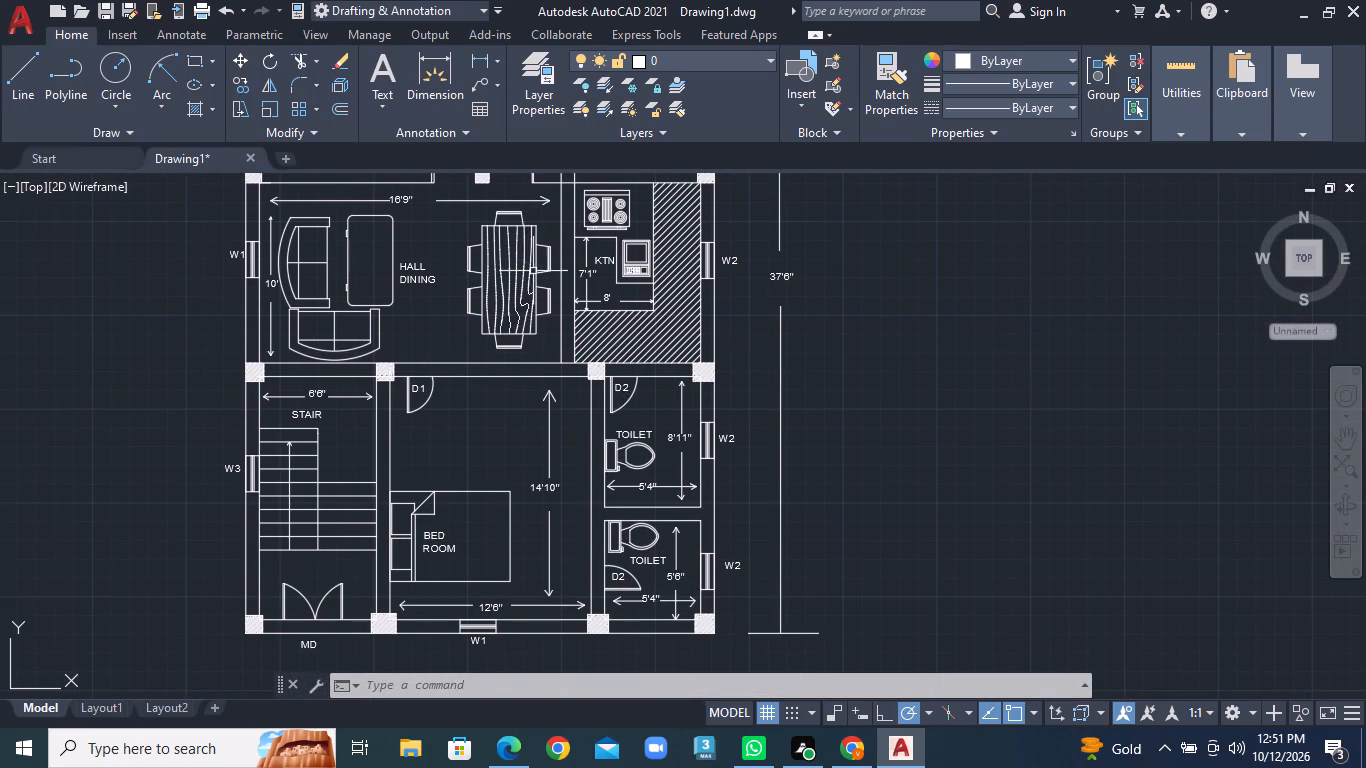
scroll(539, 286, "down", 1)
middle_click_drag(593, 351, 754, 464)
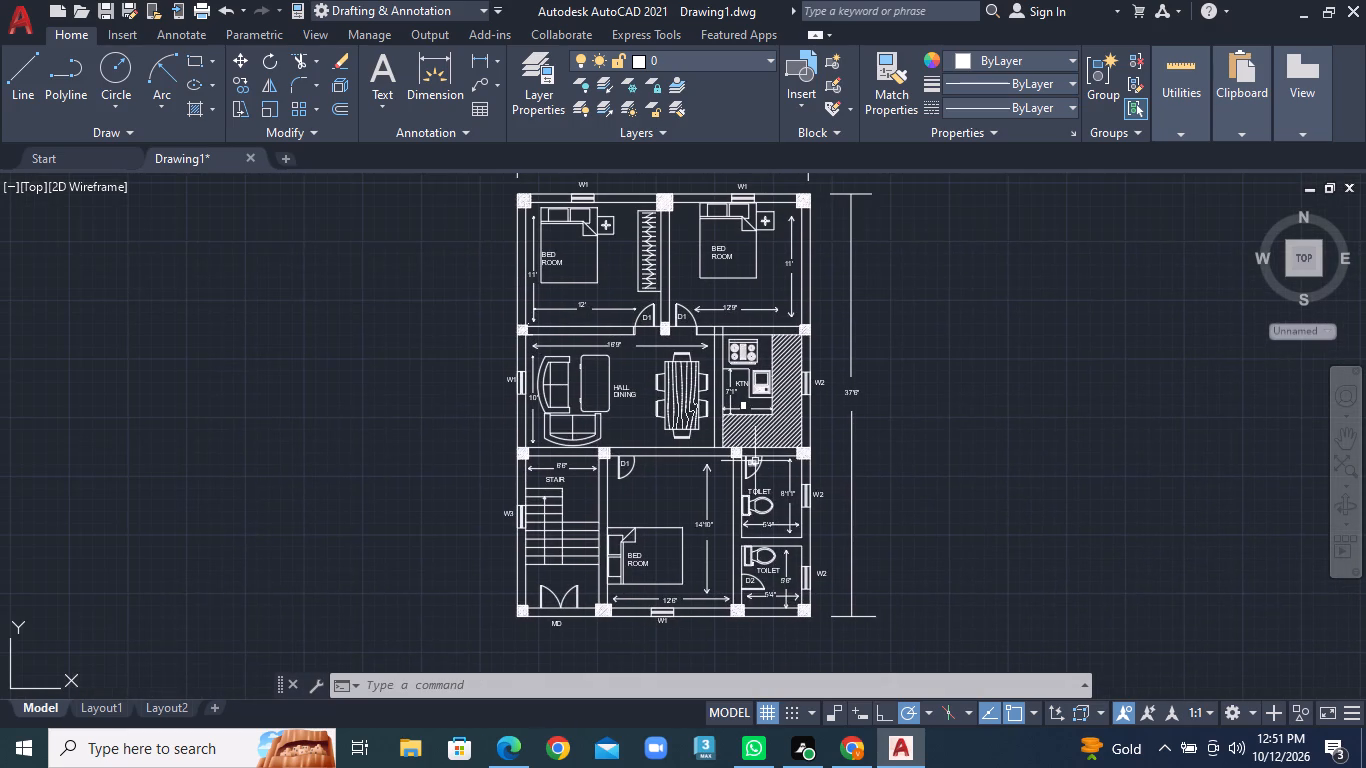
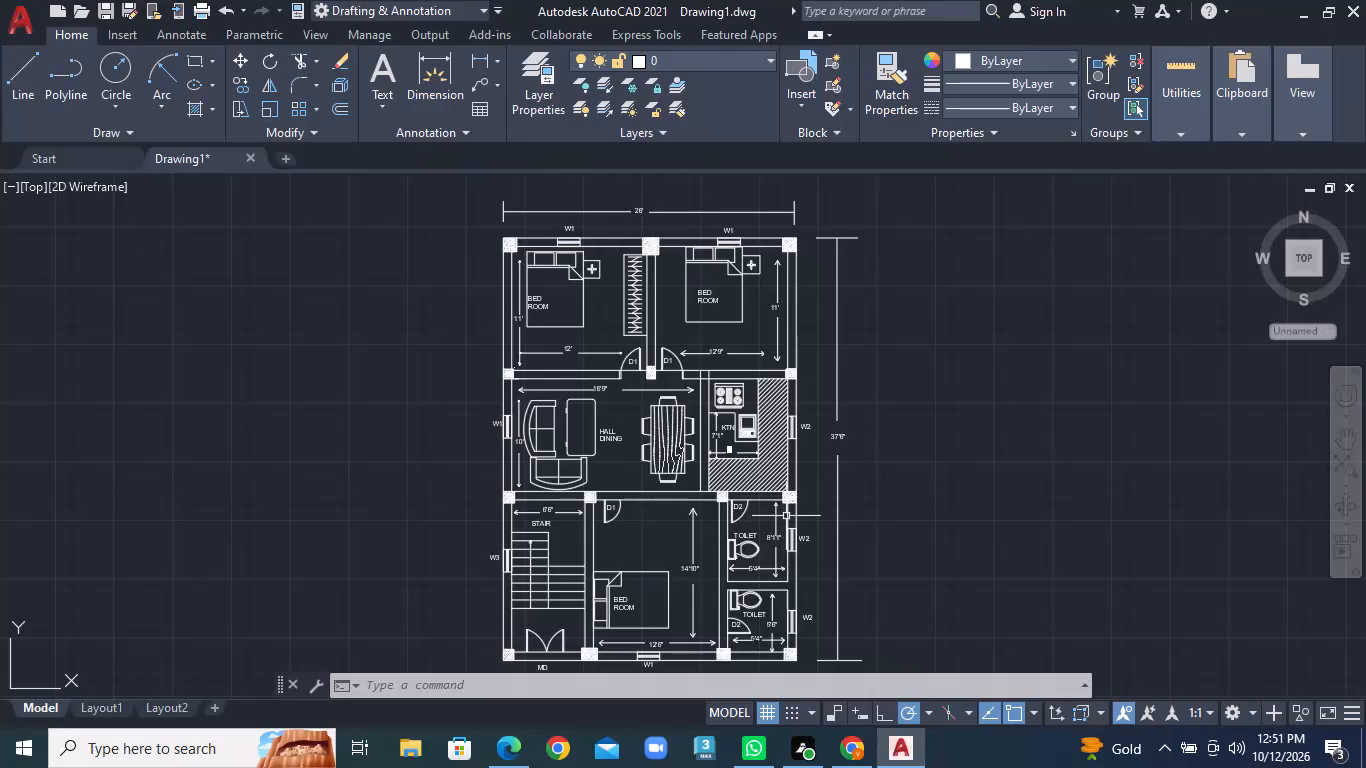
Save the finished floor plan drawing to the Desktop under the file name 3BHKK.
key("ctrl+s")
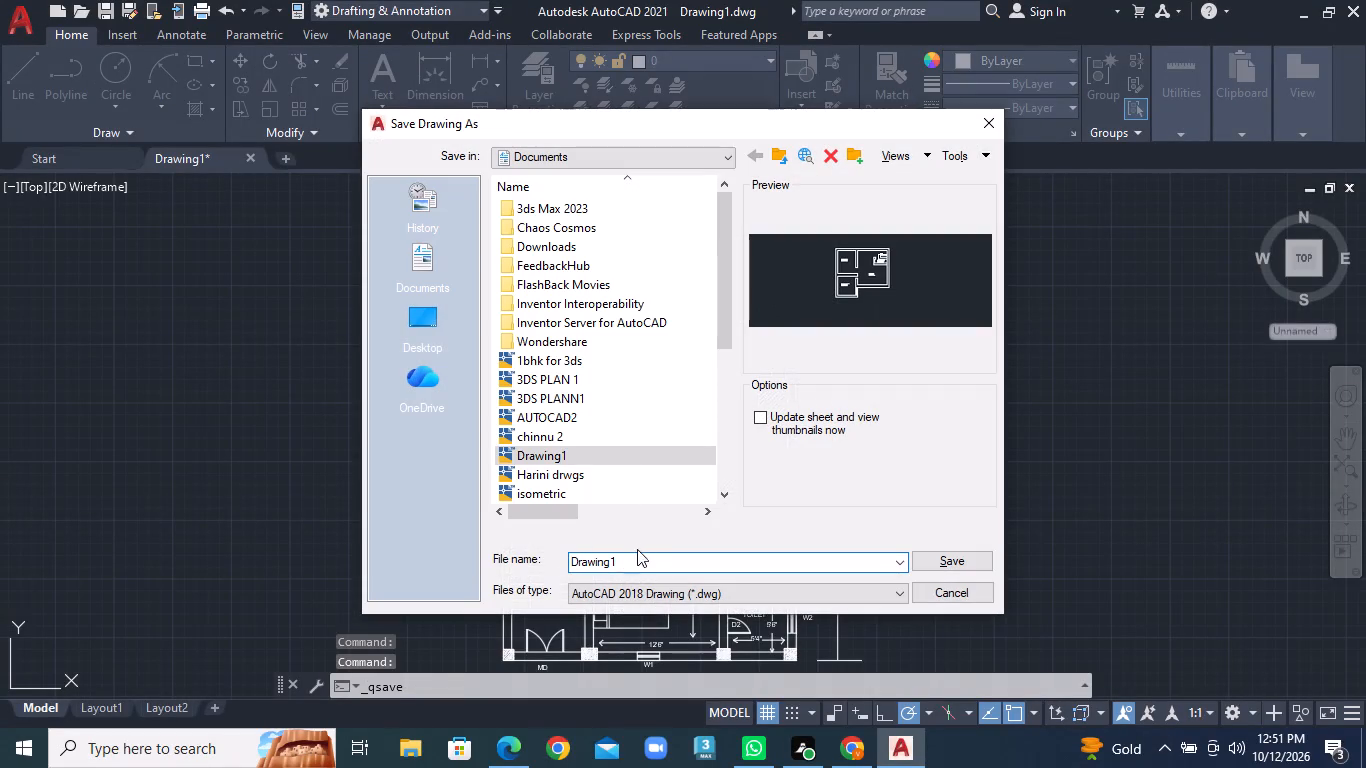
left_click(435, 329)
left_click(652, 563)
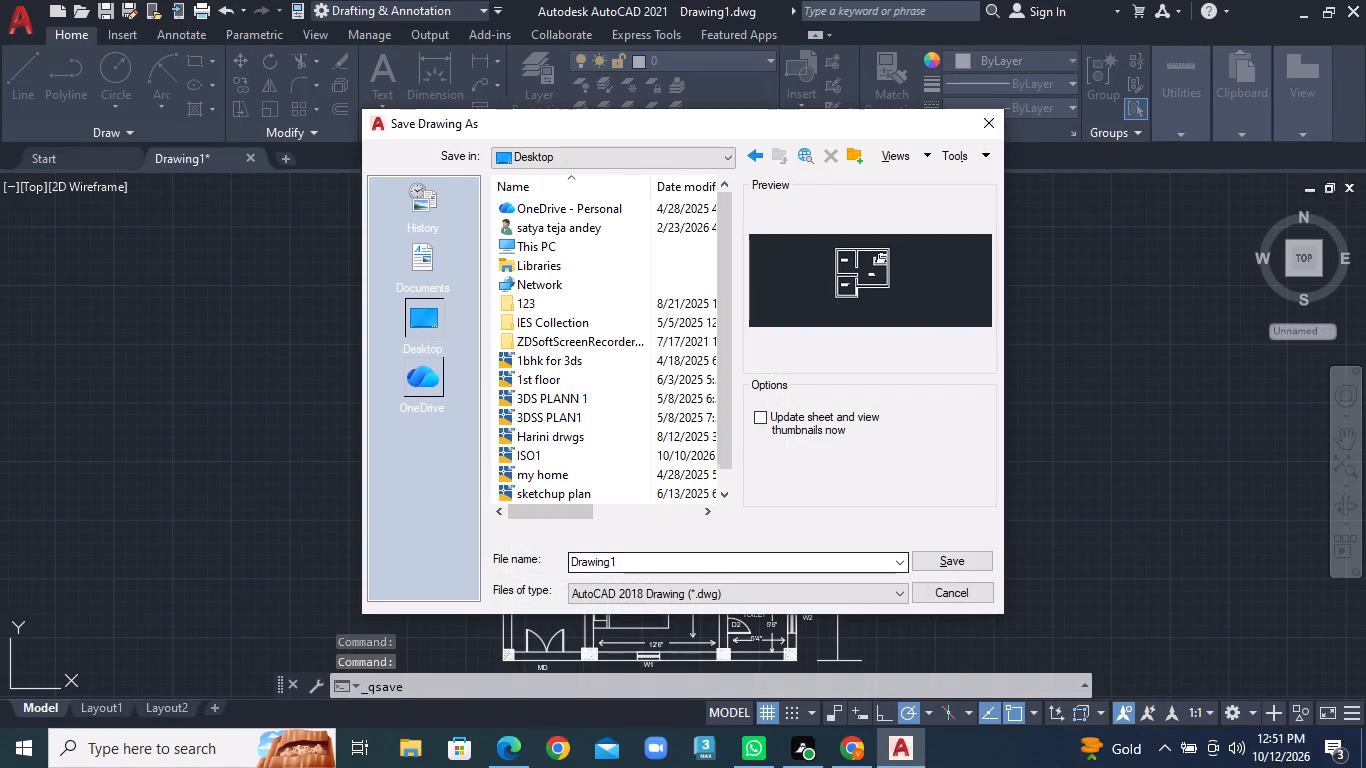
key("BackSpace")
key("BackSpace")
key("BackSpace")
key("BackSpace")
key("BackSpace")
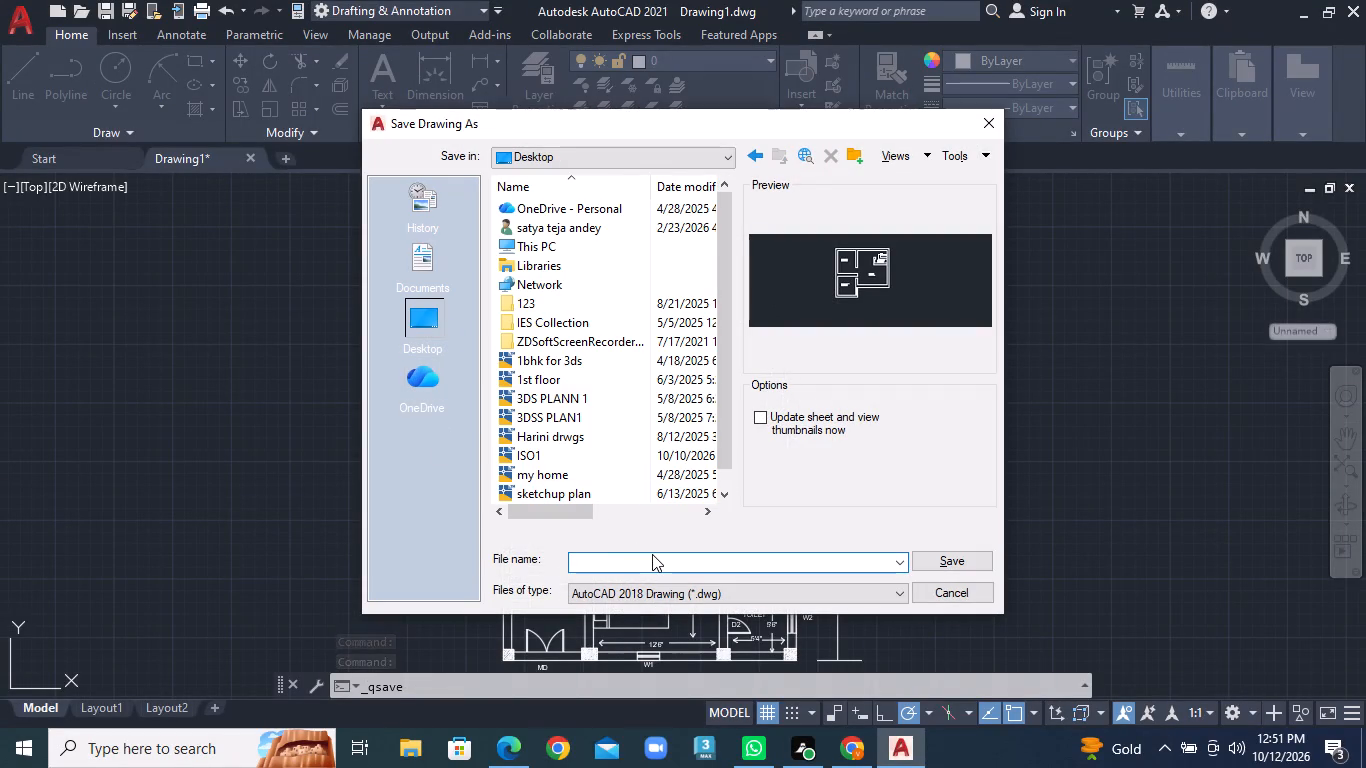
key("3")
type("BHKK")
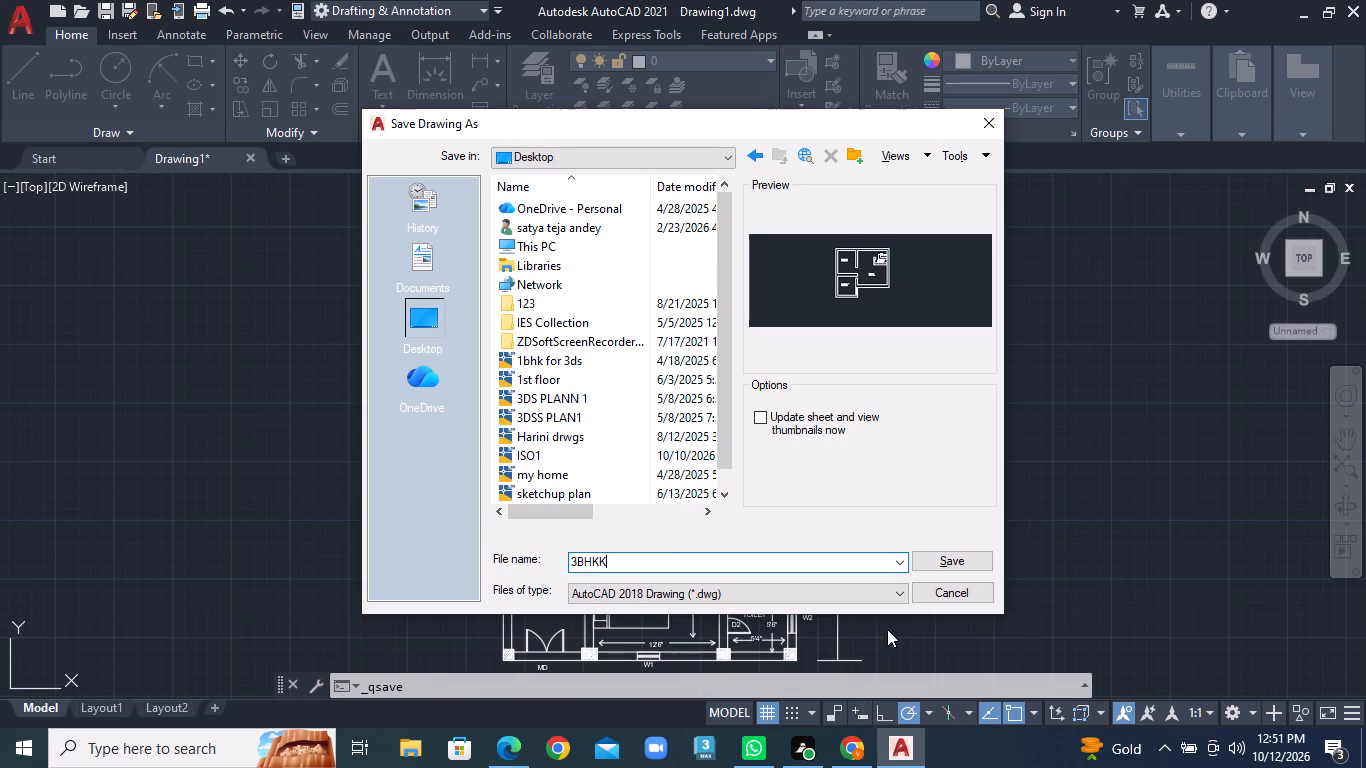
left_click(942, 564)
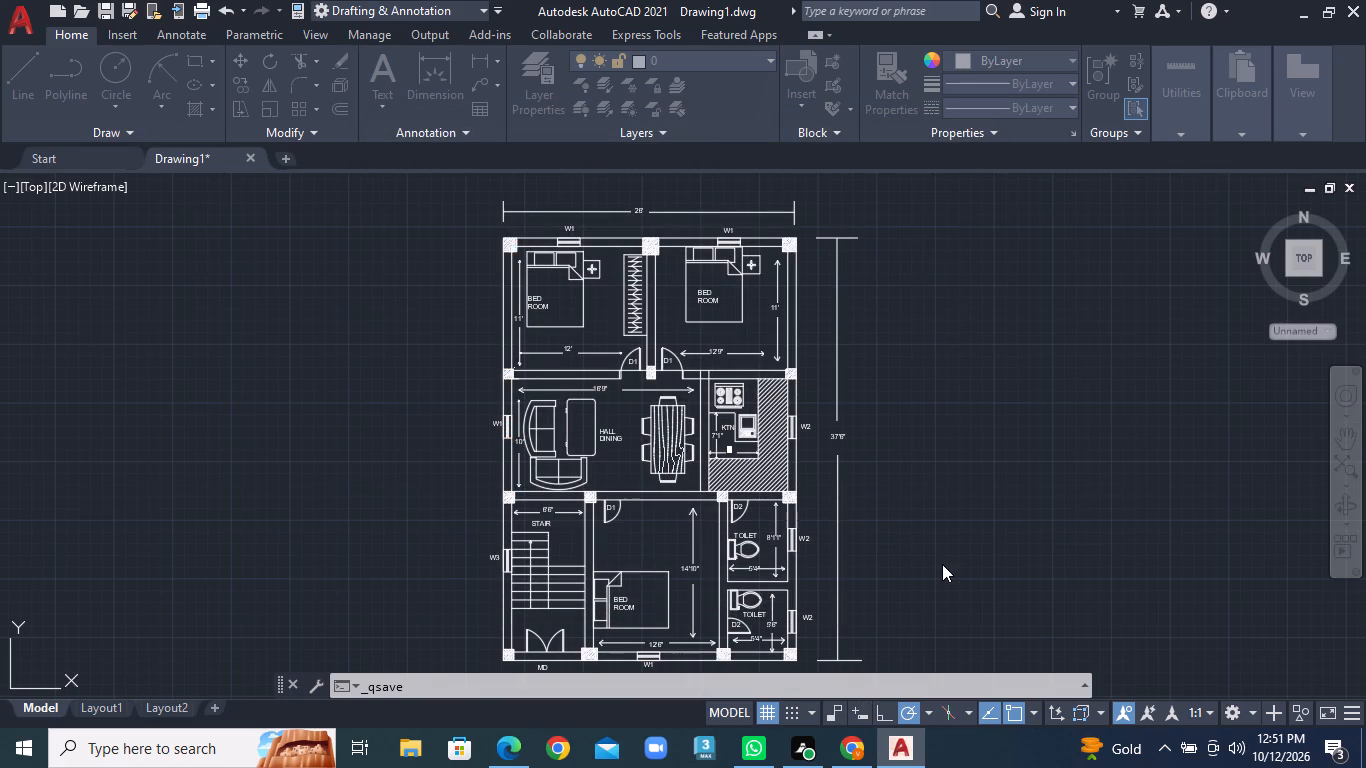